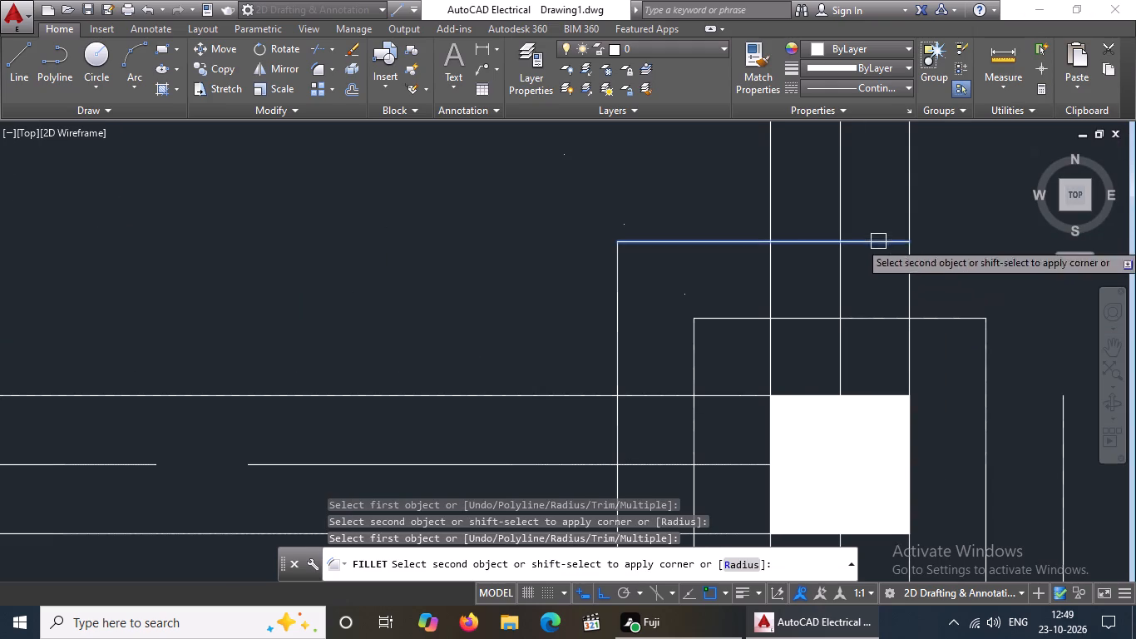
# Complete the fillet at the upper-right corner of the outer square around the toilet bay's top-right column.
pyautogui.click(1056, 448)
# Fillet the lower-left and lower-right corners of the inner and outer squares around the upper toilet bay's top-left column.
pyautogui.scroll(-7, 758, 460)
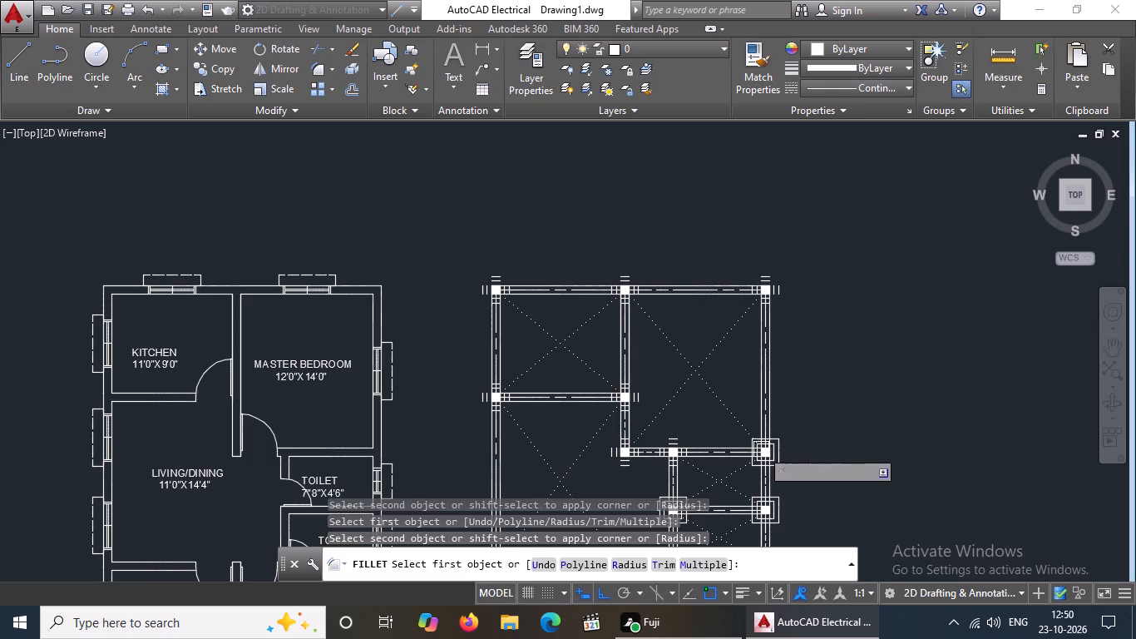
pyautogui.scroll(-2, 696, 448)
pyautogui.moveTo(690, 470); pyautogui.dragTo(690, 459, button='middle')
pyautogui.scroll(4, 694, 453)
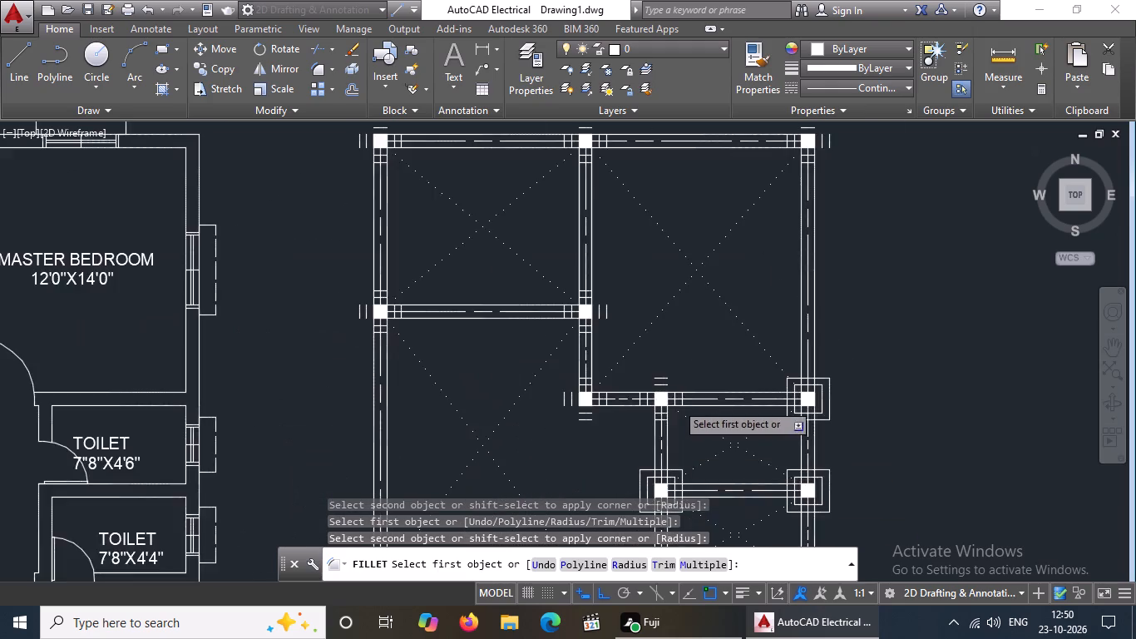
pyautogui.scroll(1, 677, 402)
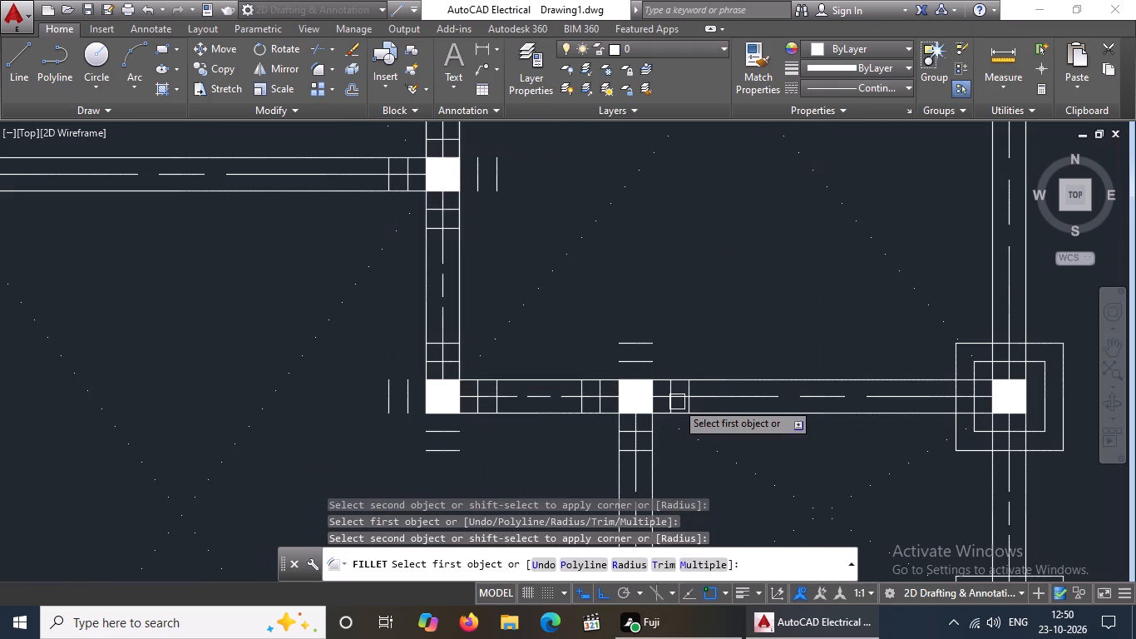
pyautogui.scroll(3, 639, 419)
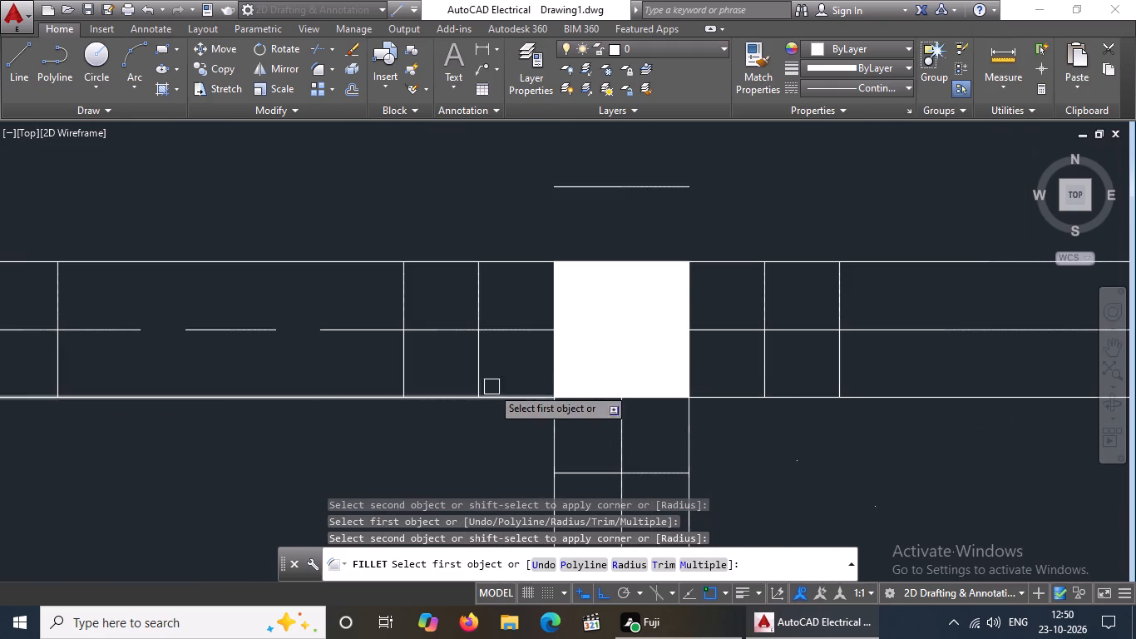
pyautogui.click(476, 364)
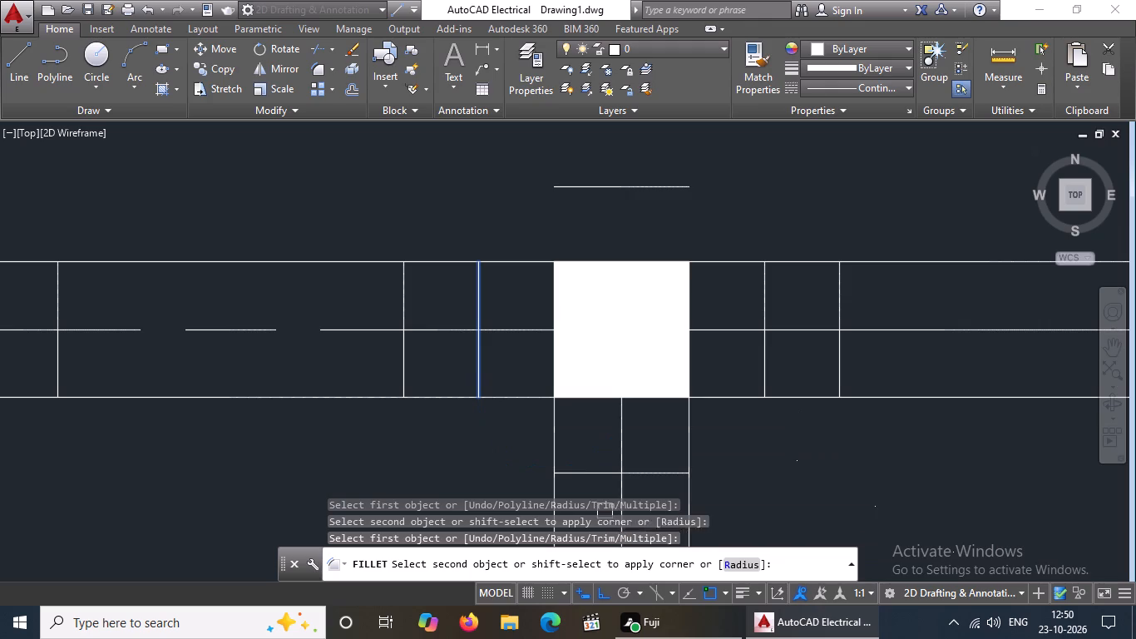
pyautogui.click(591, 475)
pyautogui.click(399, 380)
pyautogui.scroll(-3, 443, 376)
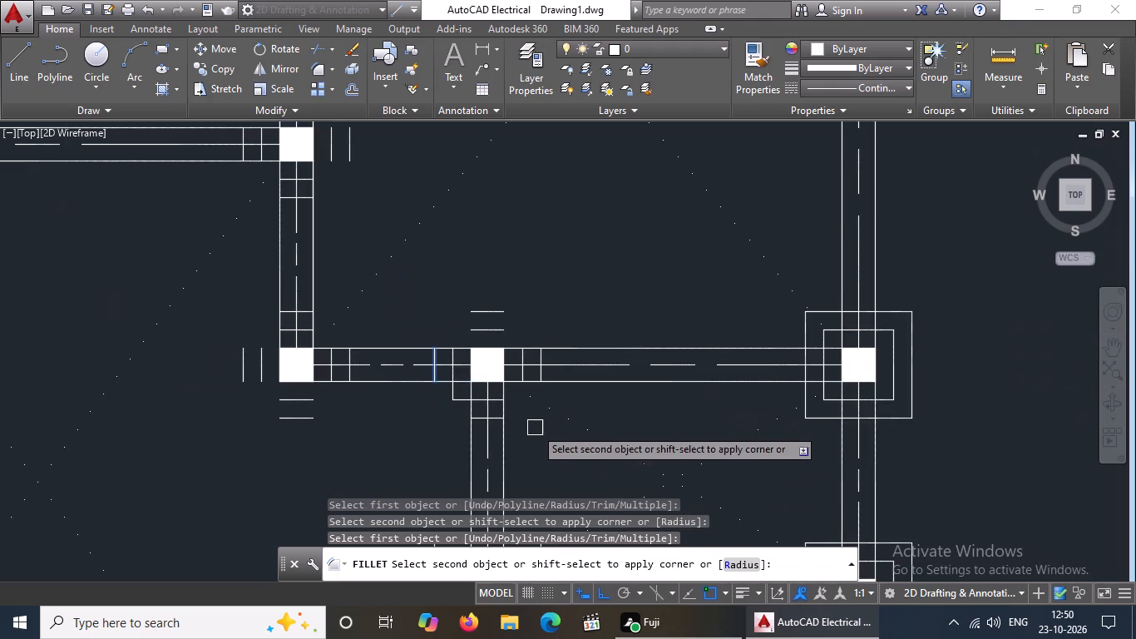
pyautogui.scroll(2, 487, 409)
pyautogui.click(457, 435)
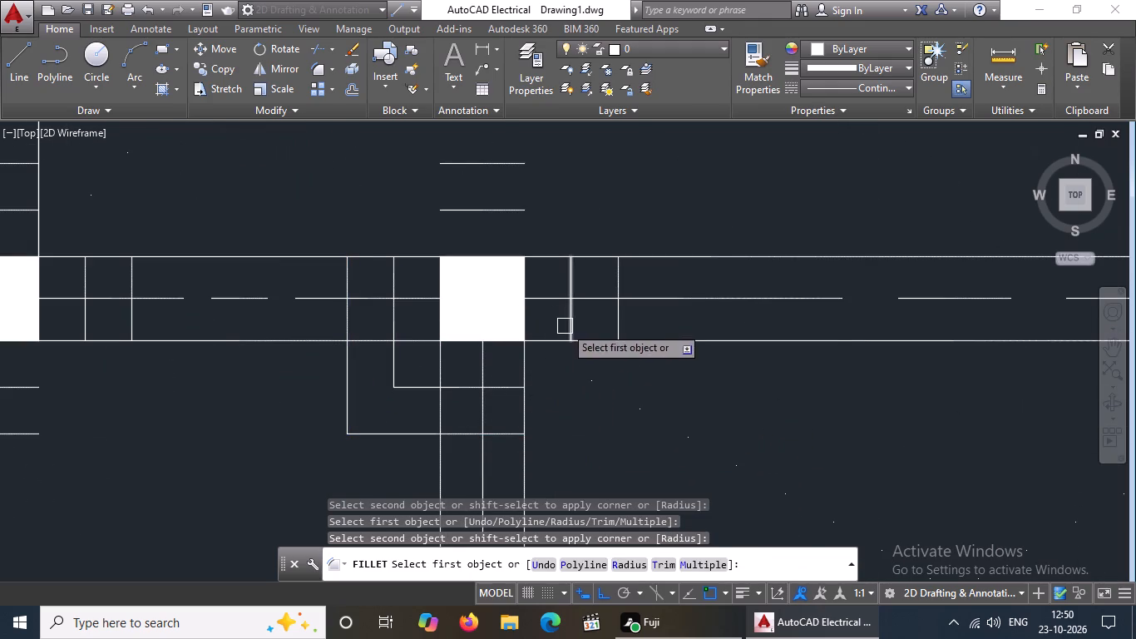
pyautogui.click(566, 325)
pyautogui.click(504, 384)
pyautogui.click(625, 324)
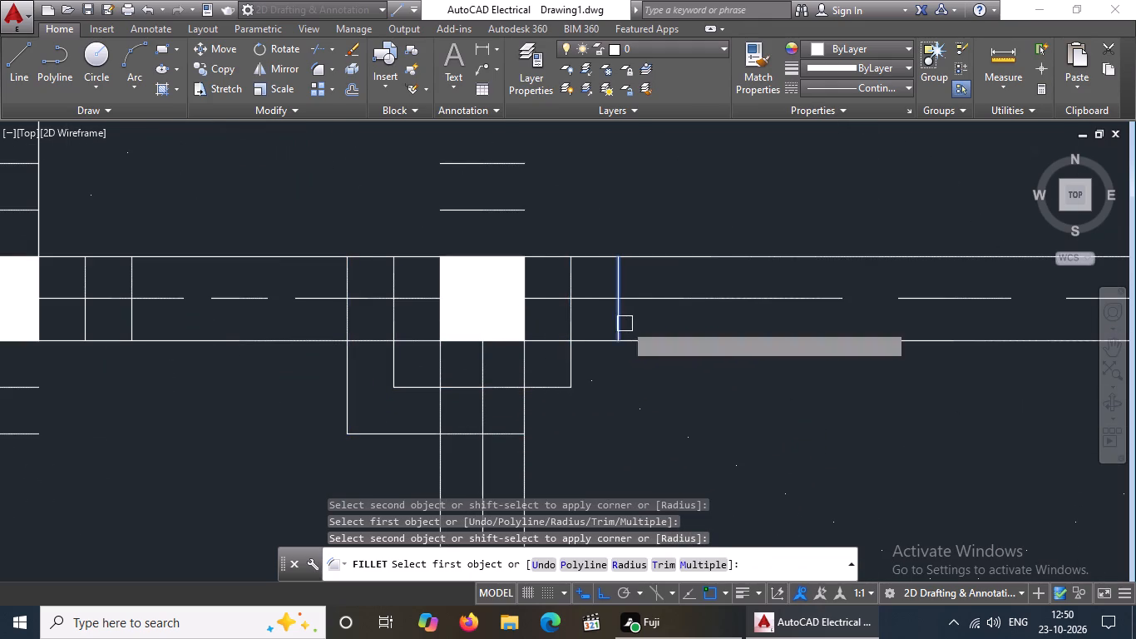
pyautogui.click(494, 433)
# Fillet the upper-left corner of the inner square around the upper toilet bay's top-left column.
pyautogui.scroll(-3, 501, 382)
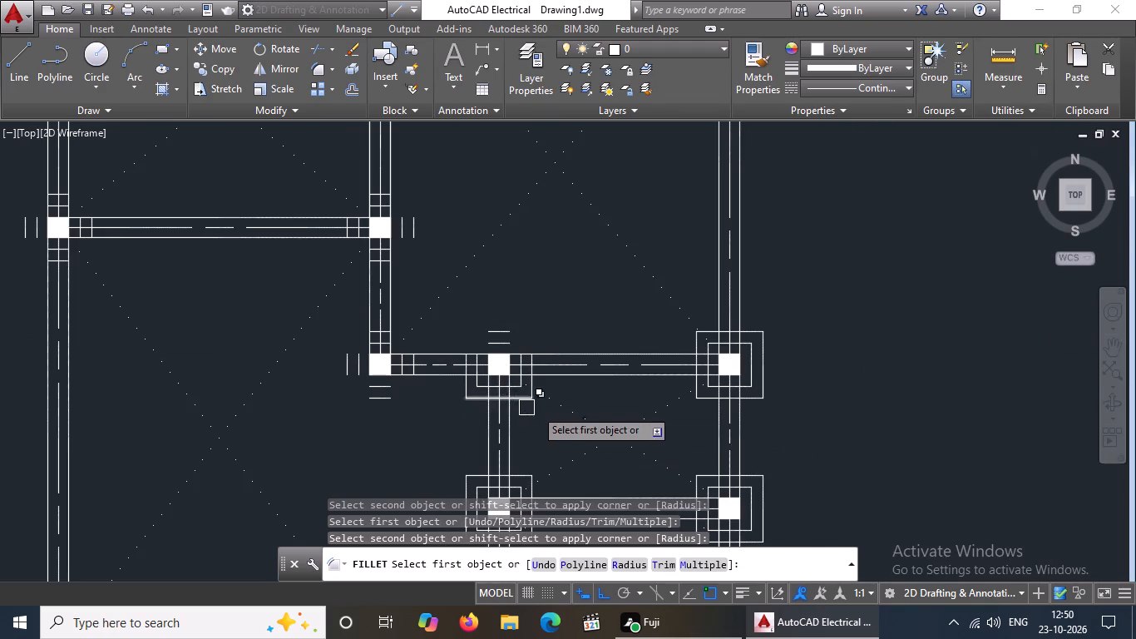
pyautogui.scroll(3, 473, 348)
pyautogui.click(480, 394)
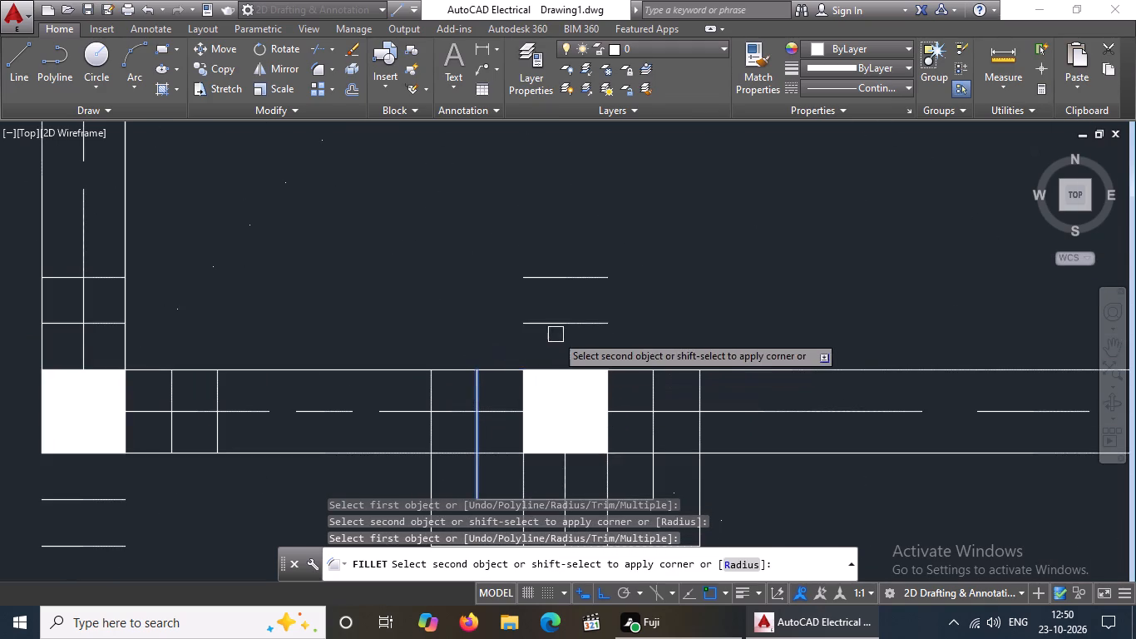
pyautogui.click(557, 331)
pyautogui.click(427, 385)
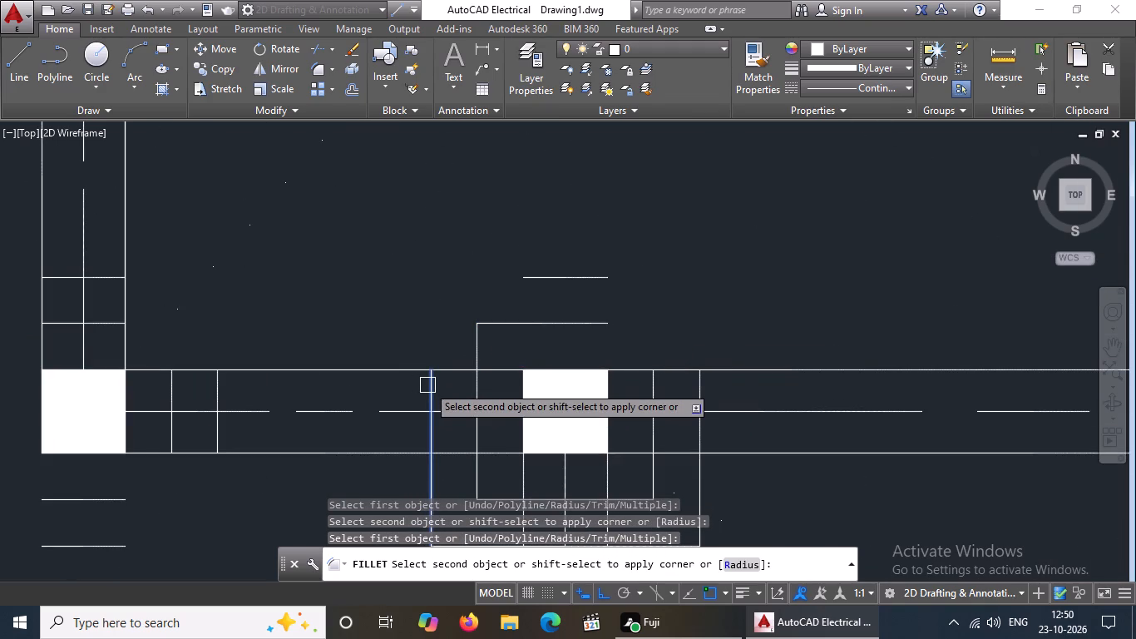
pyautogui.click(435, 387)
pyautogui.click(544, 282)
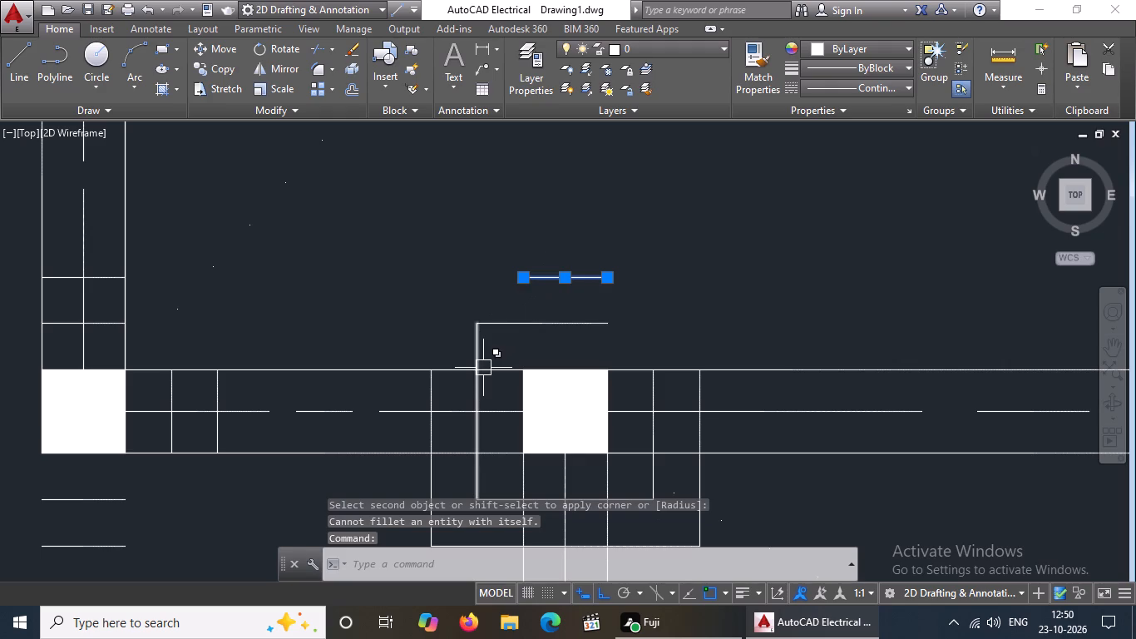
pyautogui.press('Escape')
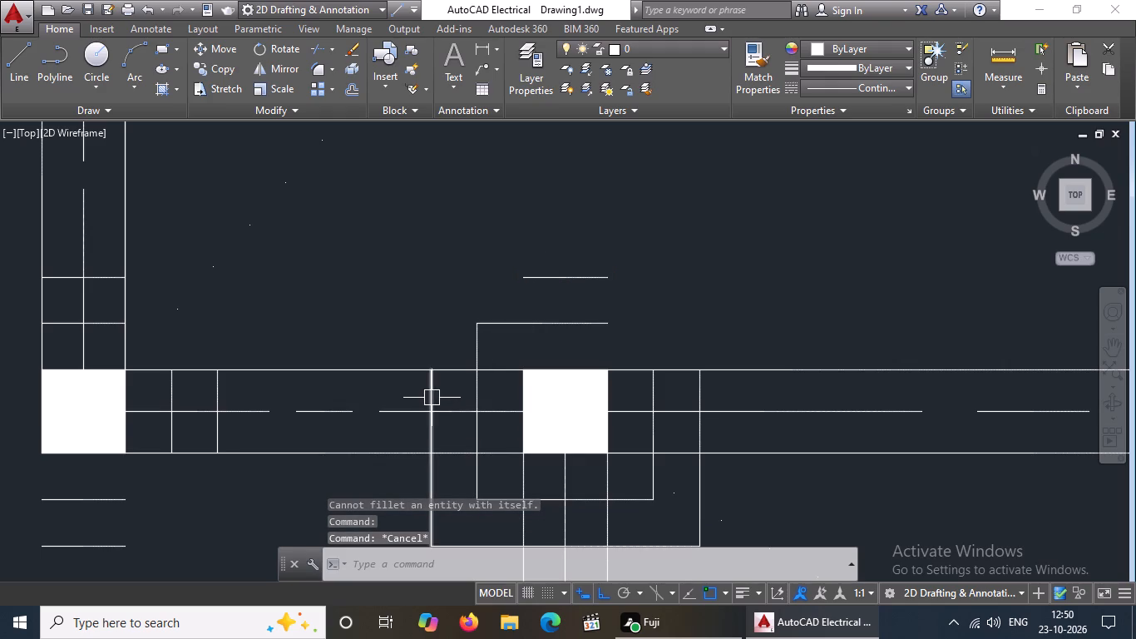
# With Fillet in Multiple mode at radius 0, close the remaining upper corners of both squares around the same toilet bay column.
pyautogui.press('f')
pyautogui.press('Return')
pyautogui.press('m')
pyautogui.press('Return')
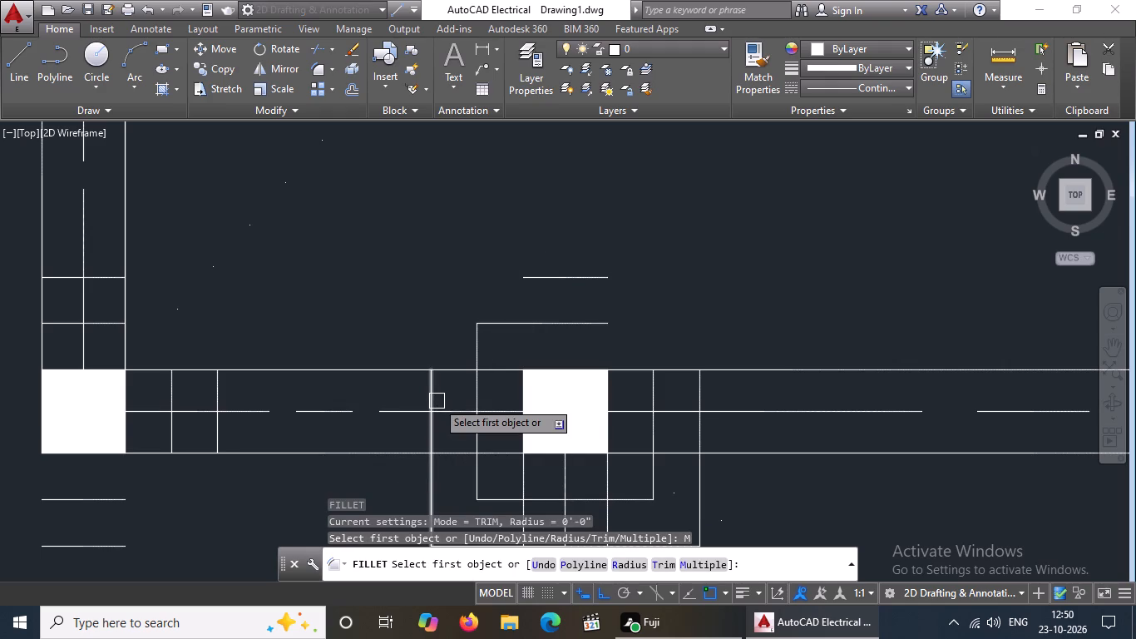
pyautogui.press('r')
pyautogui.press('Return')
pyautogui.press('0')
pyautogui.press('Return')
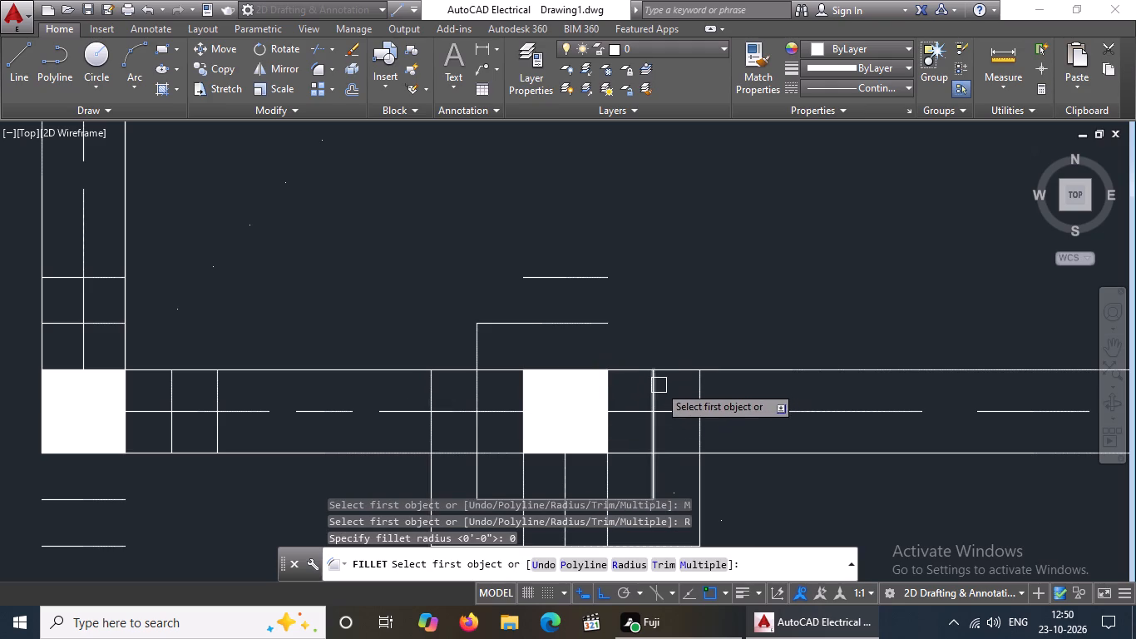
pyautogui.click(659, 385)
pyautogui.click(602, 324)
pyautogui.click(428, 392)
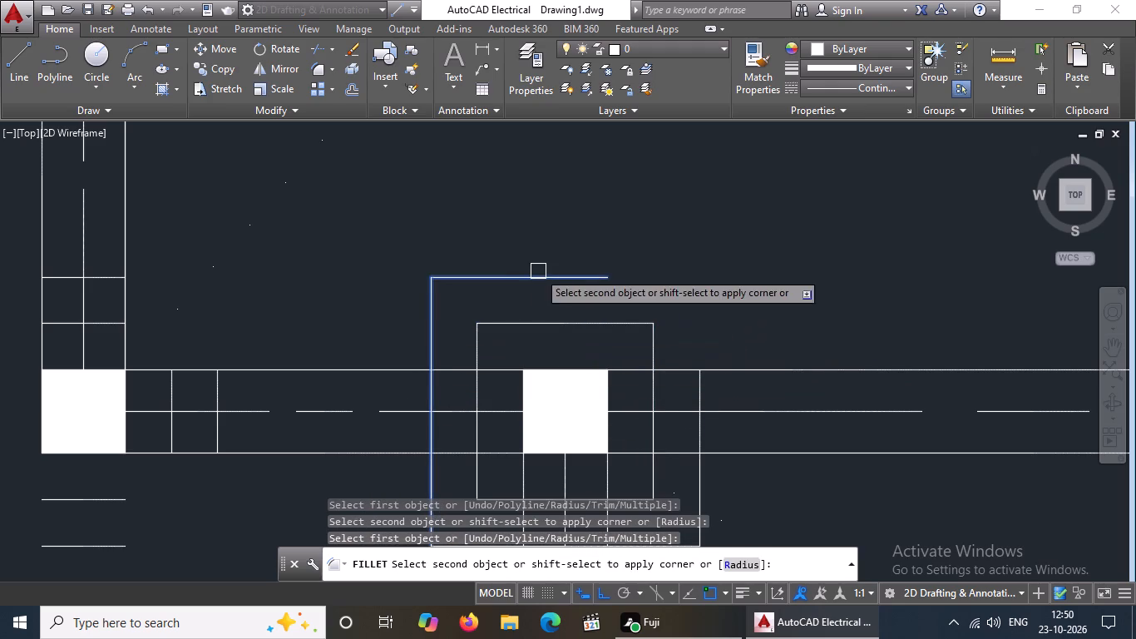
pyautogui.click(551, 280)
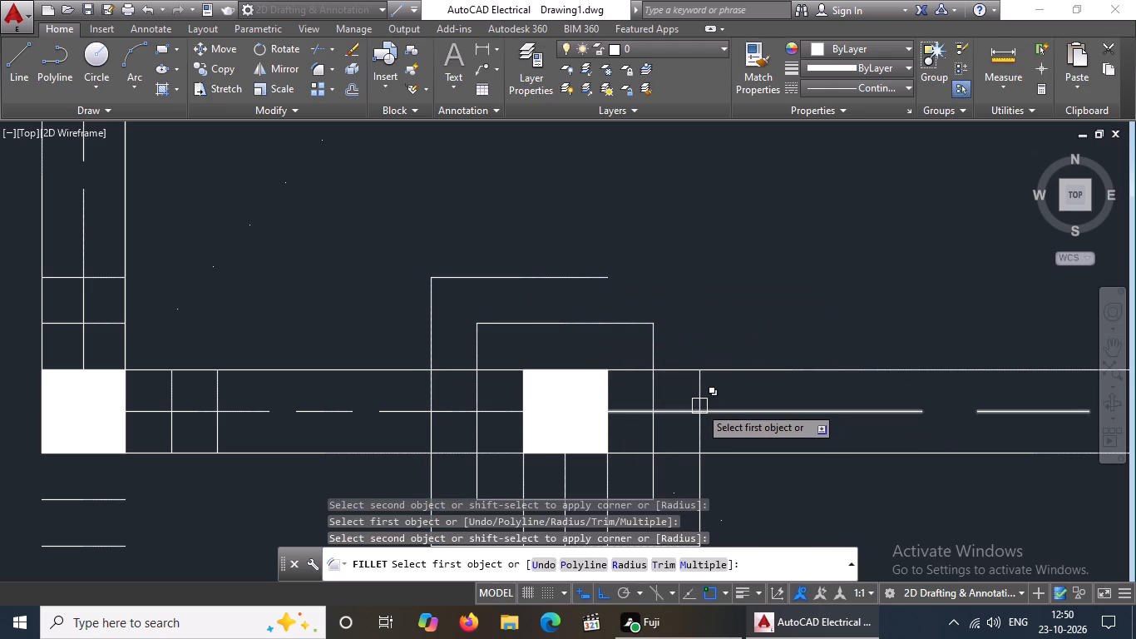
pyautogui.click(703, 397)
pyautogui.click(571, 277)
# Fillet the lower-left and lower-right corners of both squares around the column at the master bedroom bay's bottom-left corner.
pyautogui.scroll(-5, 571, 276)
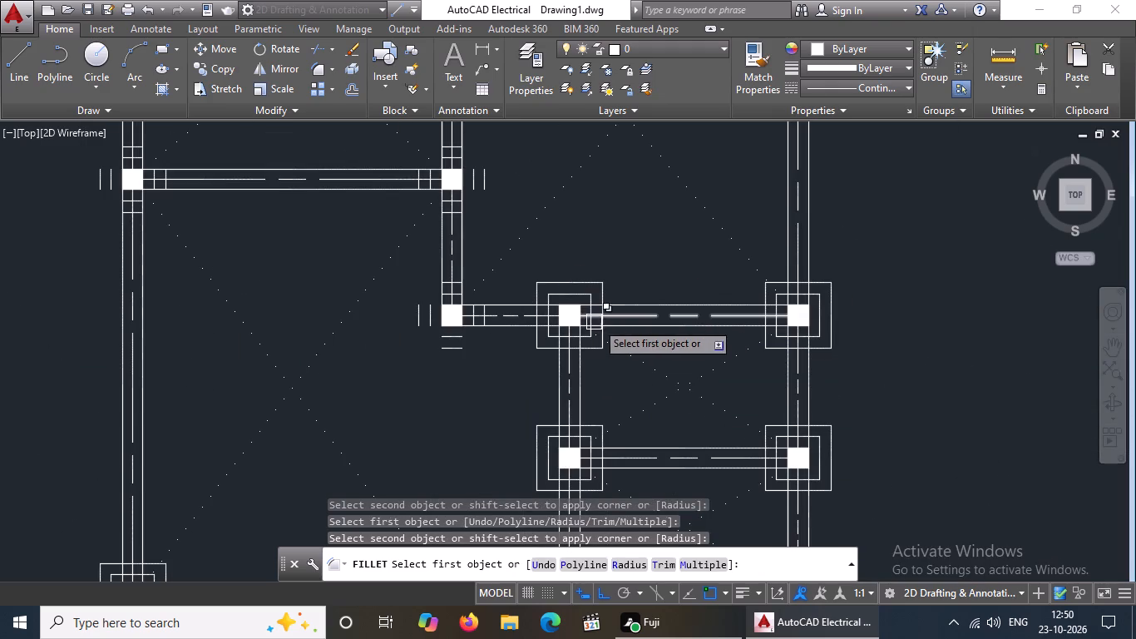
pyautogui.scroll(-2, 619, 321)
pyautogui.scroll(3, 521, 322)
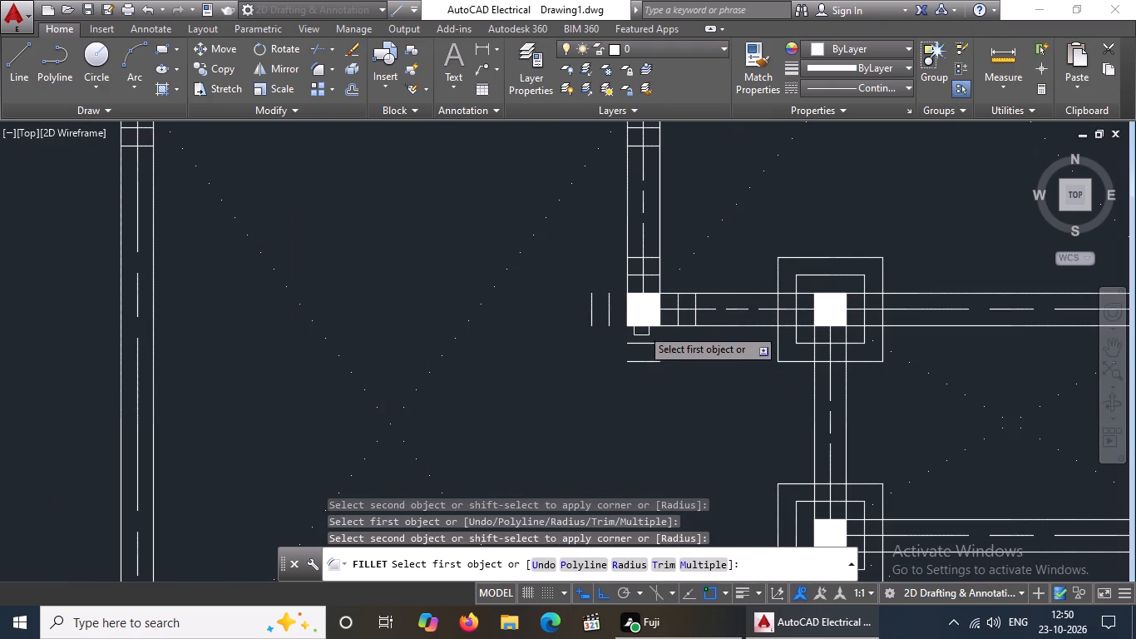
pyautogui.scroll(2, 625, 315)
pyautogui.click(582, 314)
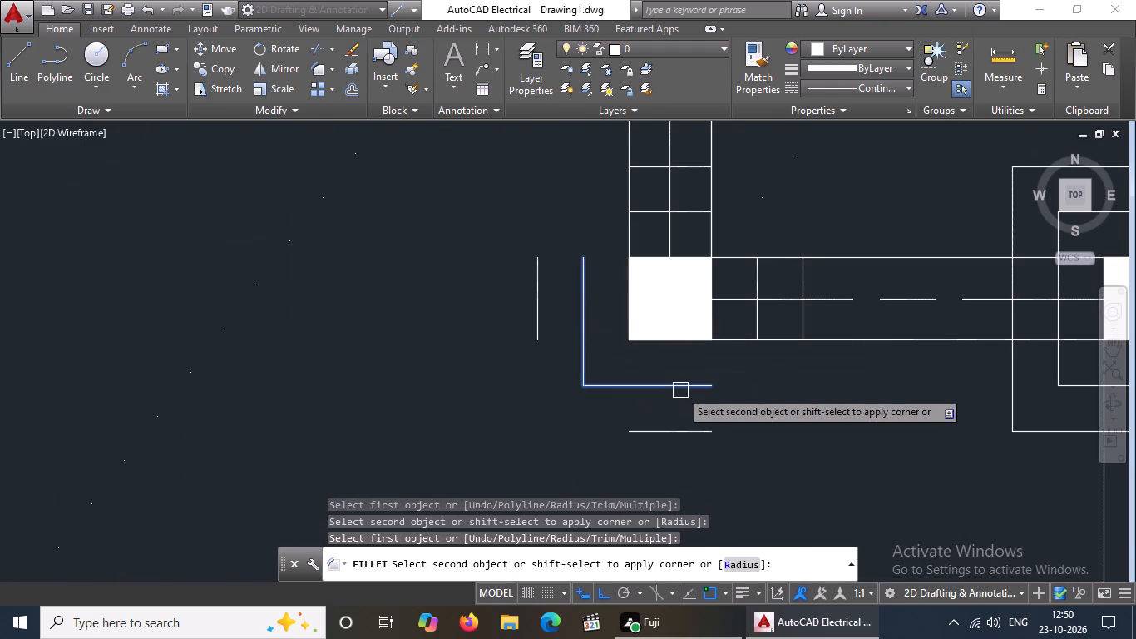
pyautogui.click(680, 389)
pyautogui.click(533, 319)
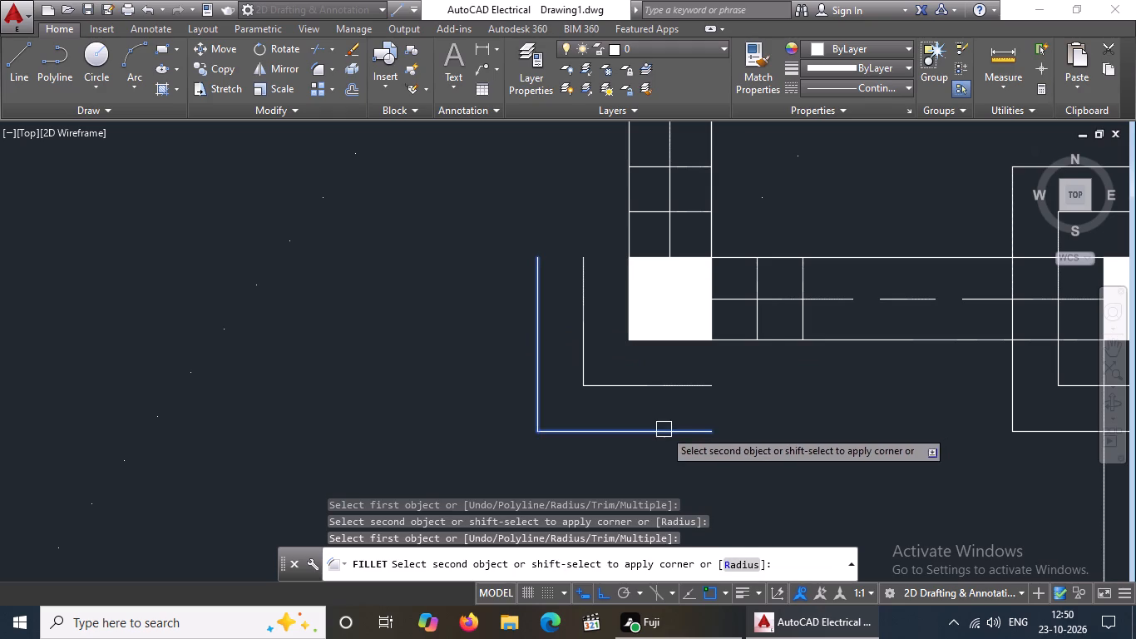
pyautogui.click(664, 429)
pyautogui.click(758, 315)
pyautogui.moveTo(706, 390); pyautogui.dragTo(714, 383)
pyautogui.click(799, 317)
pyautogui.click(698, 434)
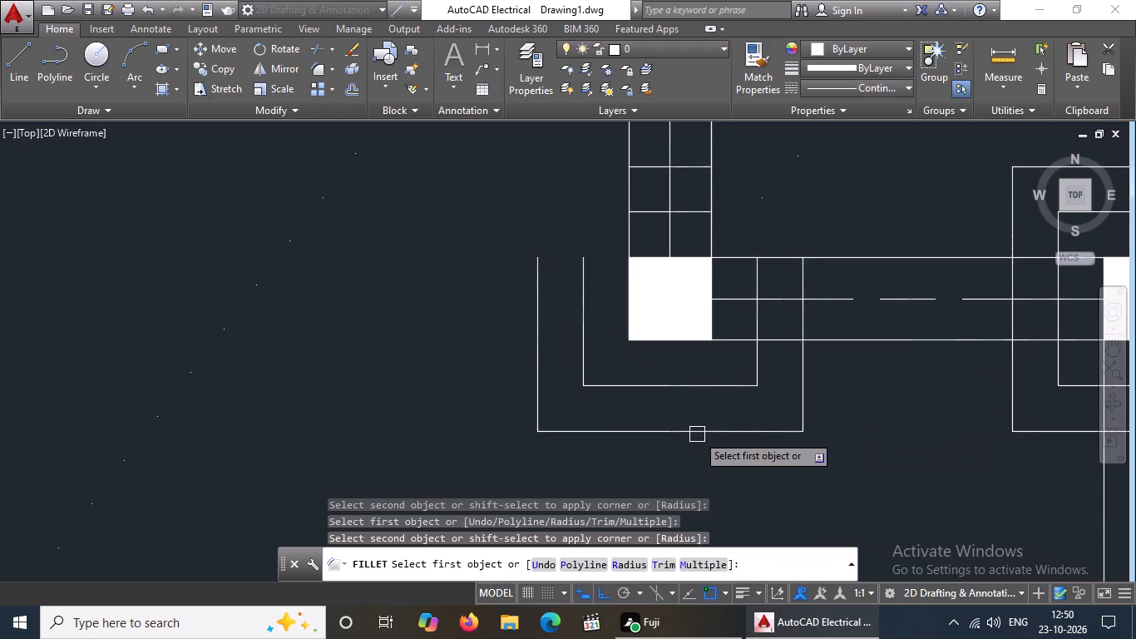
# Fillet the upper-left and upper-right corners of both squares around the master bedroom bay's bottom-left column.
pyautogui.scroll(-5, 704, 424)
pyautogui.scroll(5, 701, 405)
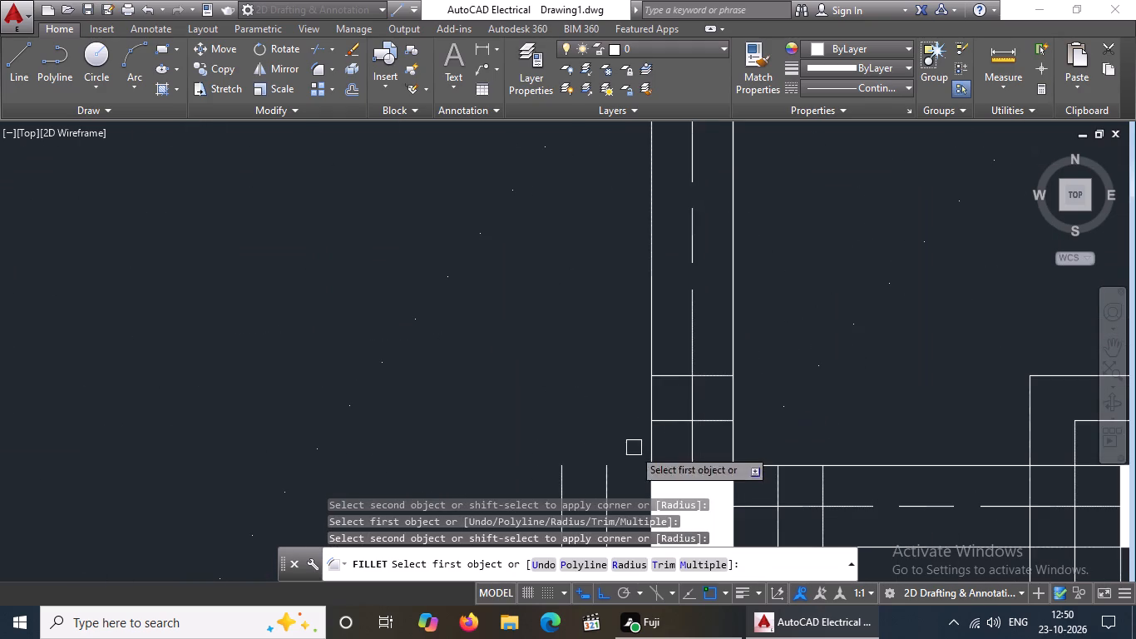
pyautogui.click(600, 482)
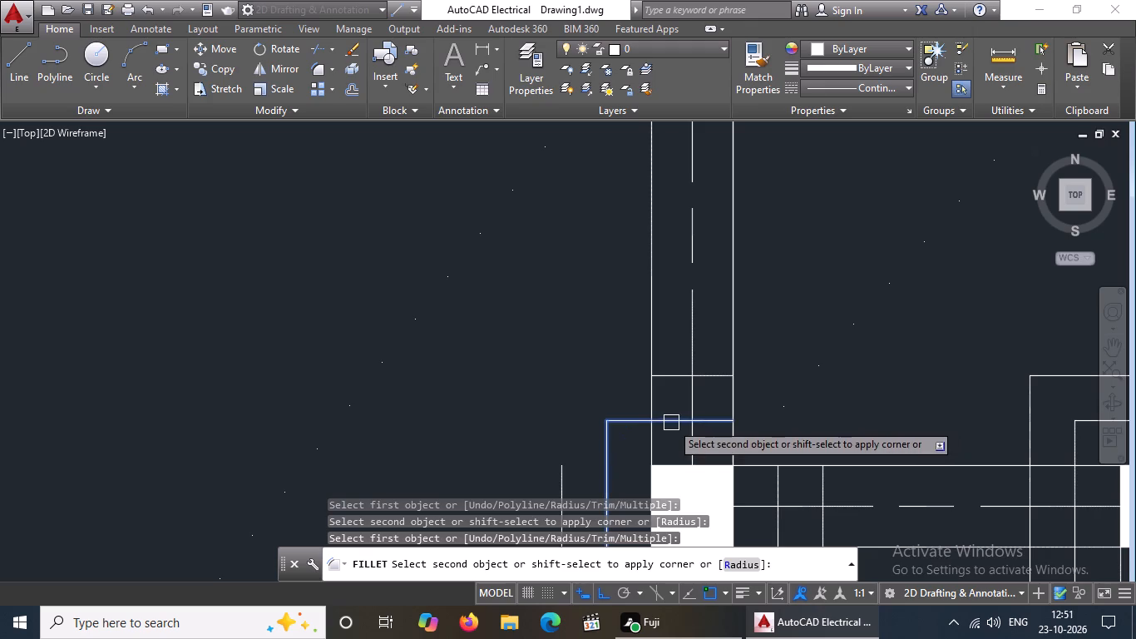
pyautogui.click(671, 422)
pyautogui.moveTo(561, 465); pyautogui.dragTo(571, 461)
pyautogui.click(675, 376)
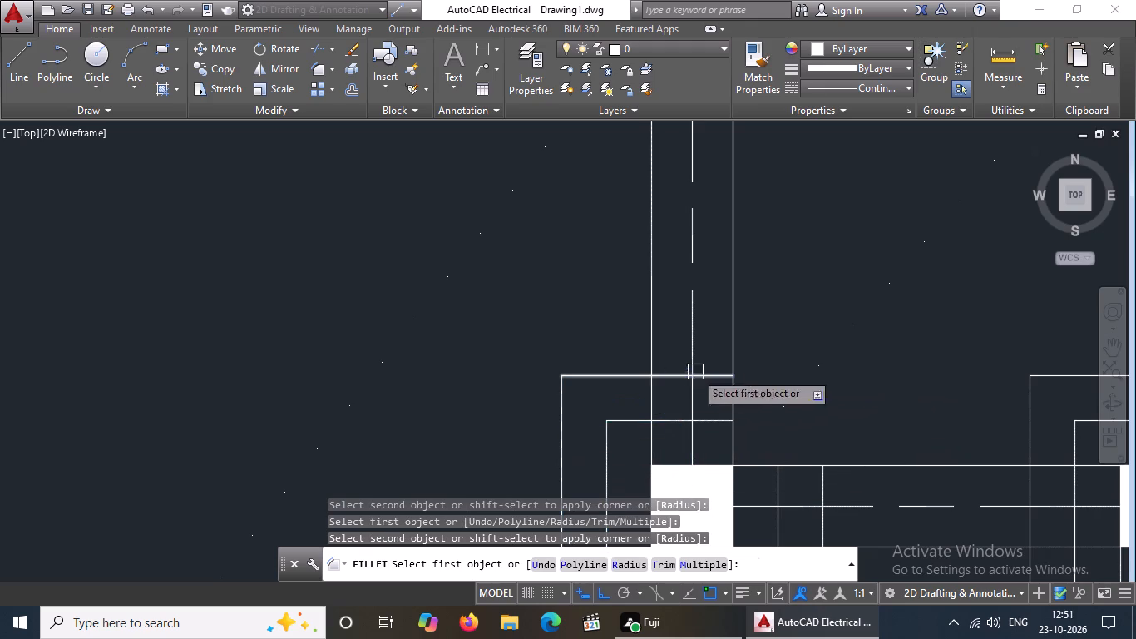
pyautogui.click(708, 421)
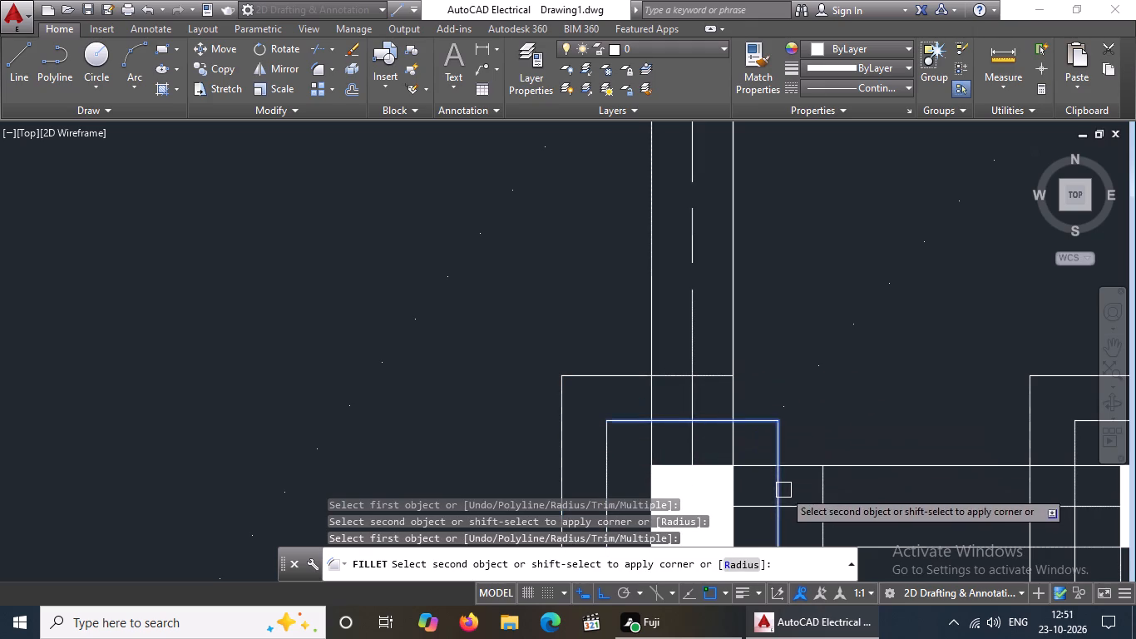
pyautogui.click(783, 489)
pyautogui.moveTo(725, 379); pyautogui.dragTo(733, 392)
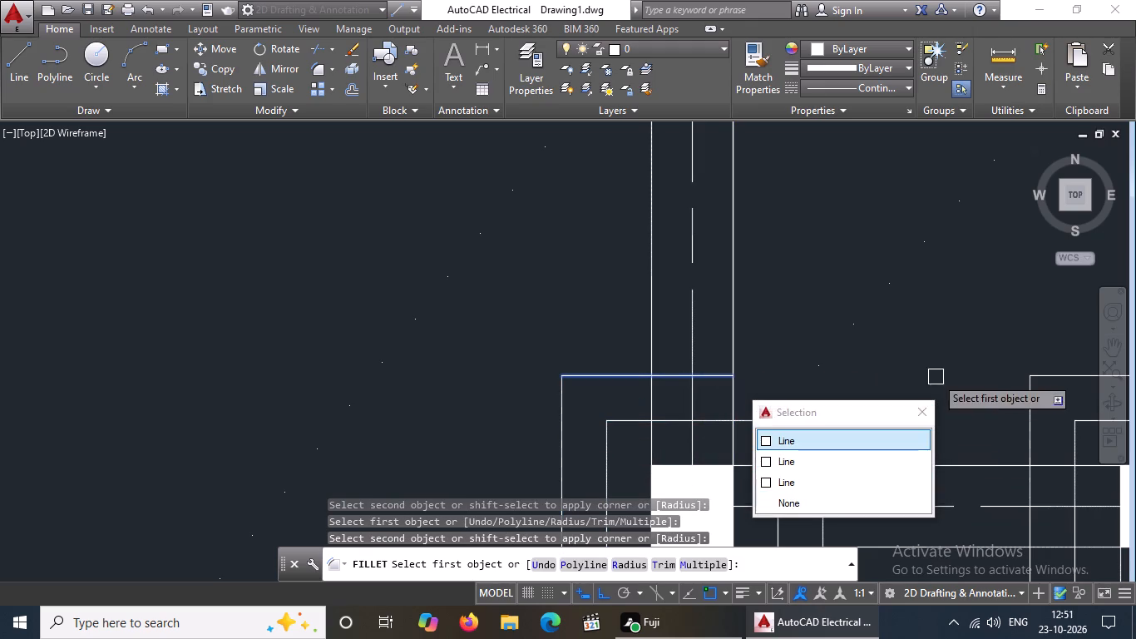
pyautogui.click(921, 408)
pyautogui.click(825, 488)
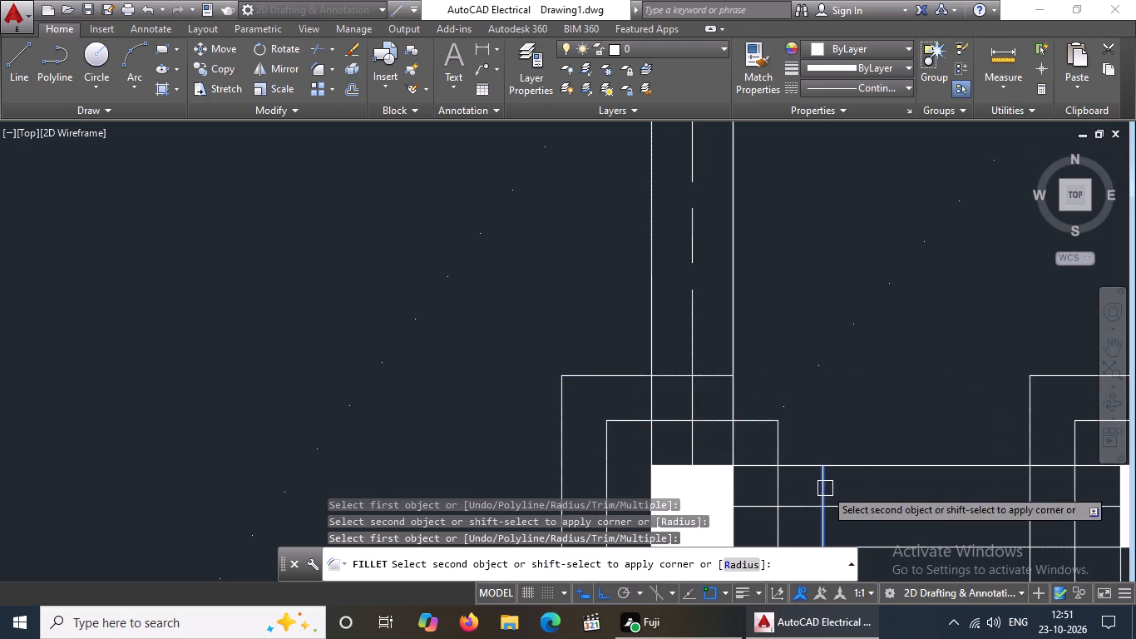
pyautogui.click(712, 373)
# Fillet the upper-left and upper-right corners of both squares around the column at the kitchen bay's bottom-right corner.
pyautogui.scroll(-5, 730, 357)
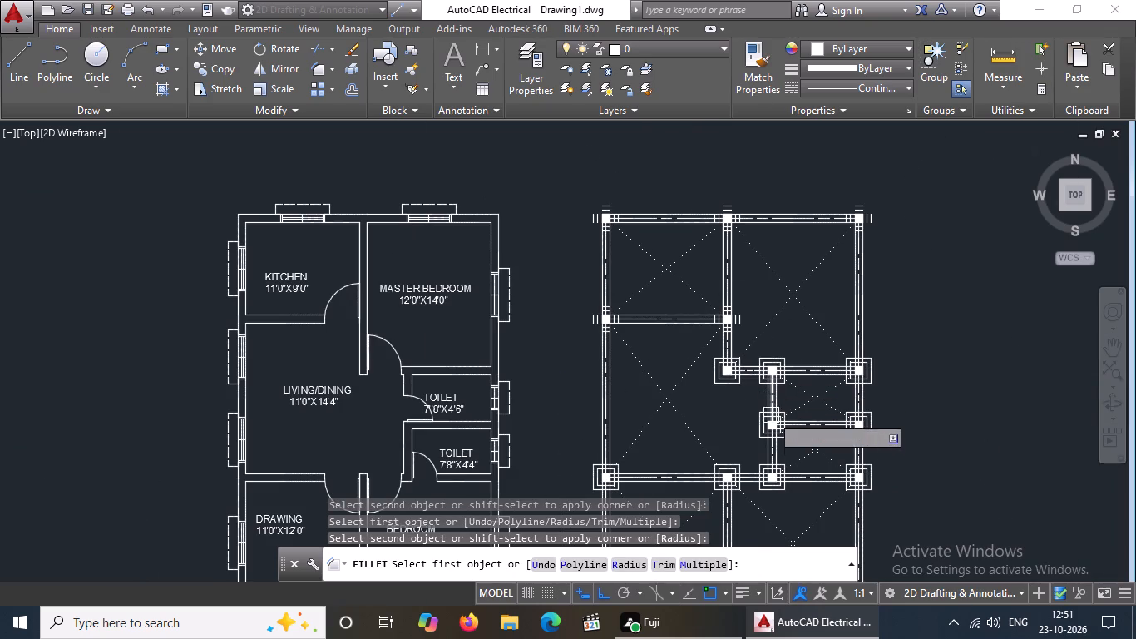
pyautogui.scroll(-3, 773, 419)
pyautogui.scroll(3, 733, 387)
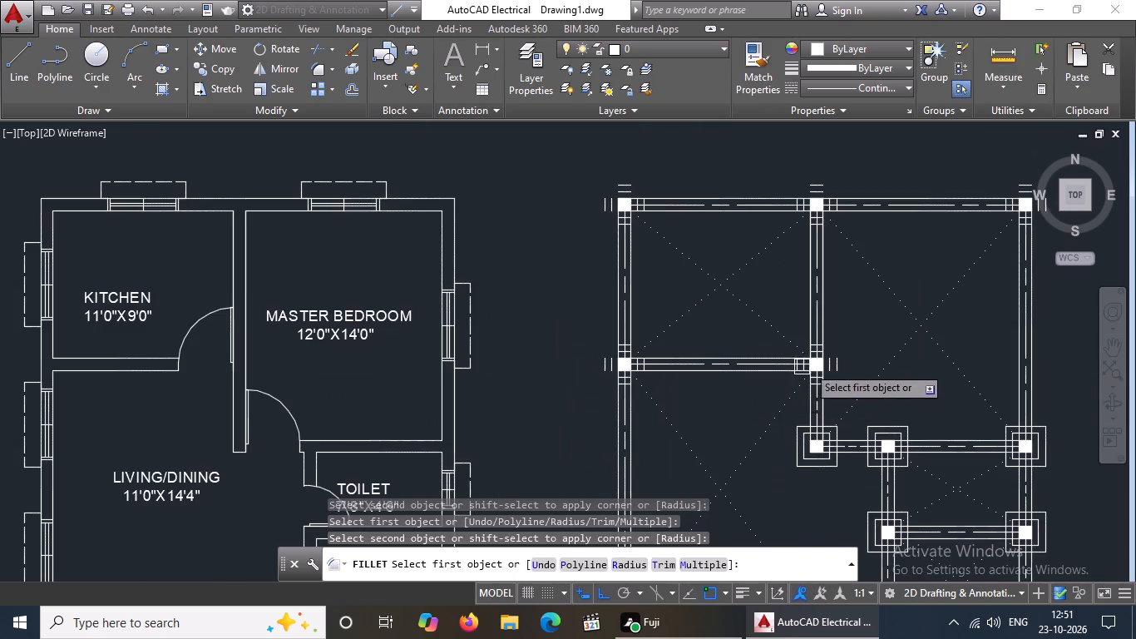
pyautogui.scroll(3, 853, 357)
pyautogui.click(647, 384)
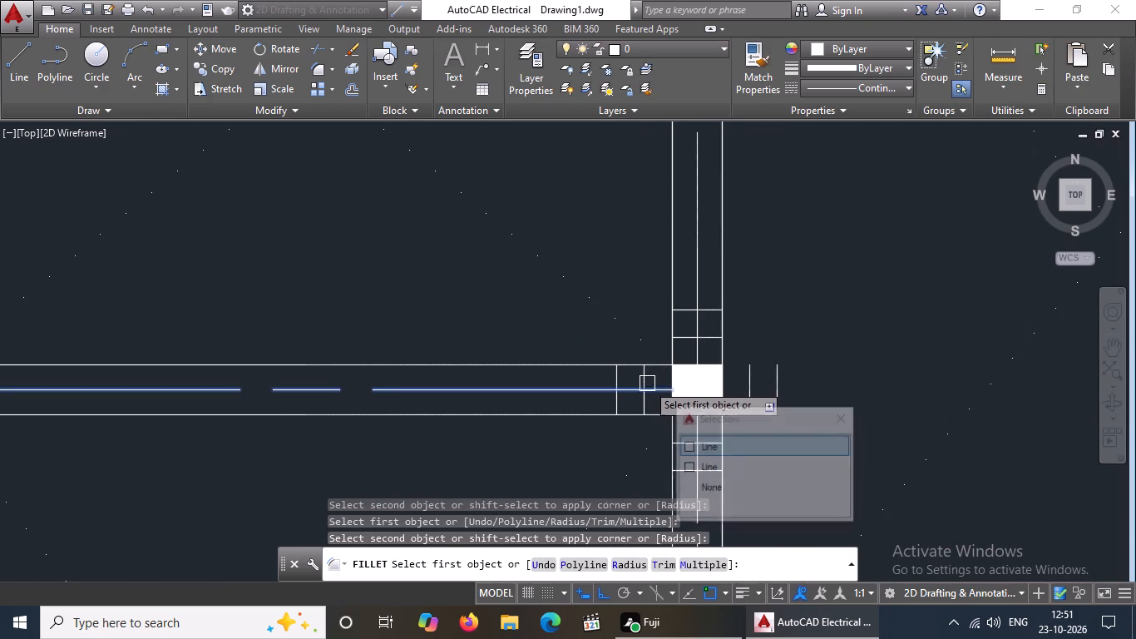
pyautogui.press('Escape')
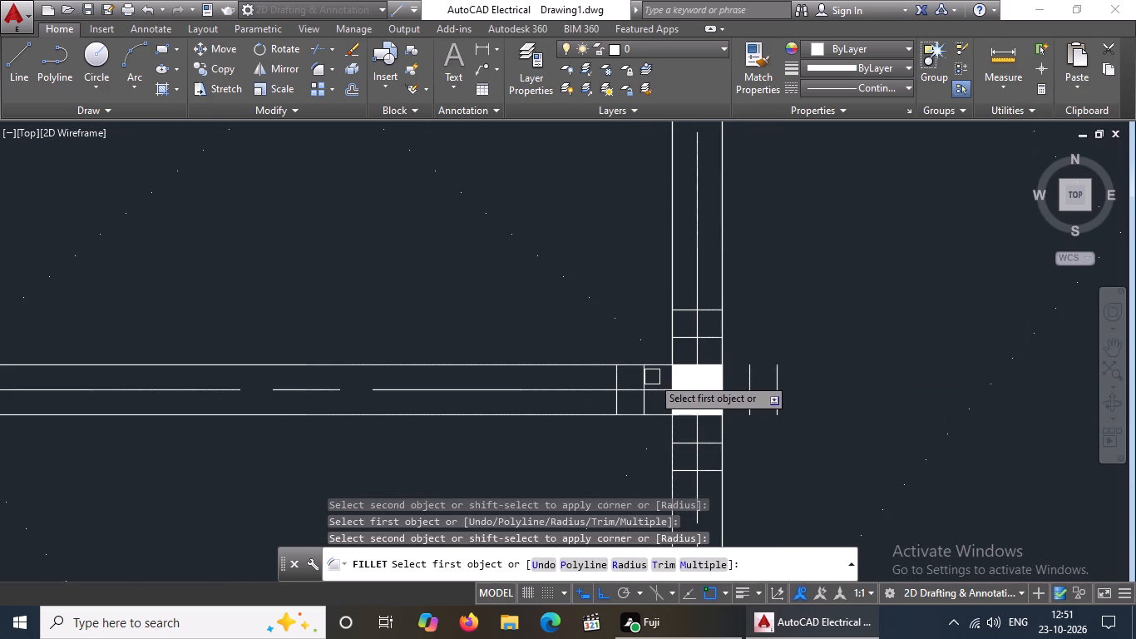
pyautogui.click(647, 379)
pyautogui.click(686, 338)
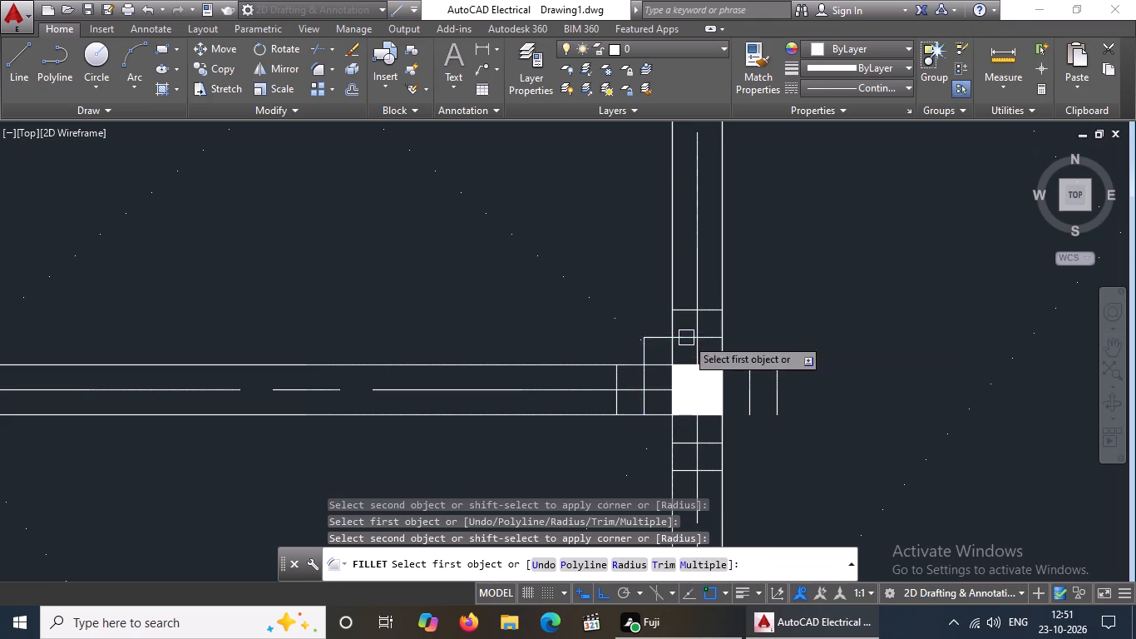
pyautogui.click(616, 376)
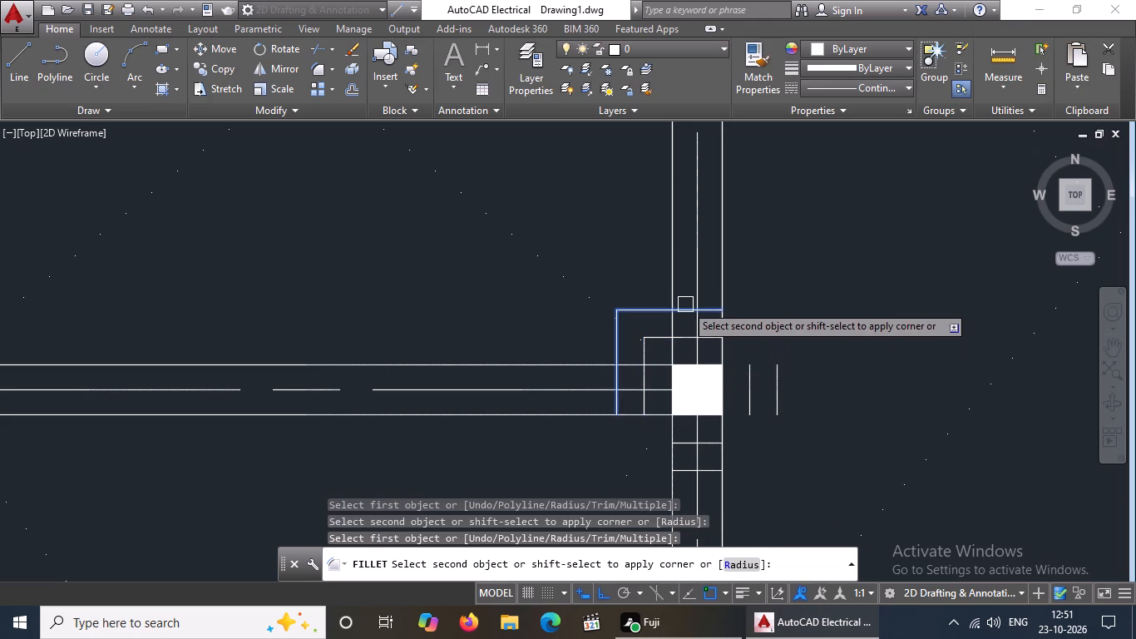
pyautogui.click(685, 305)
pyautogui.click(752, 395)
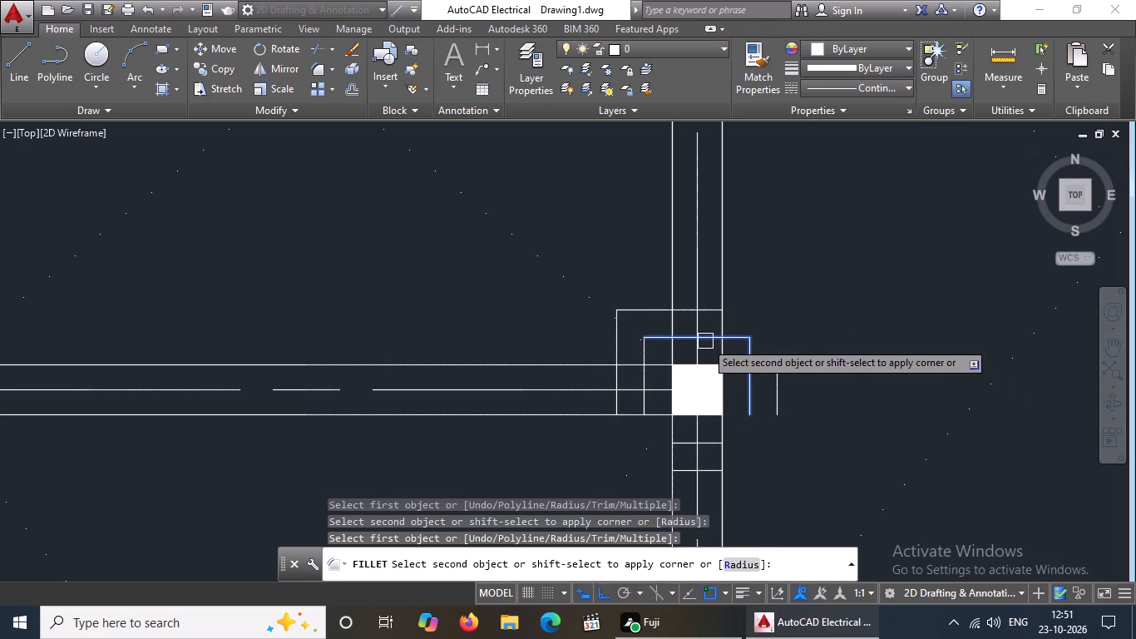
pyautogui.click(705, 340)
pyautogui.click(711, 310)
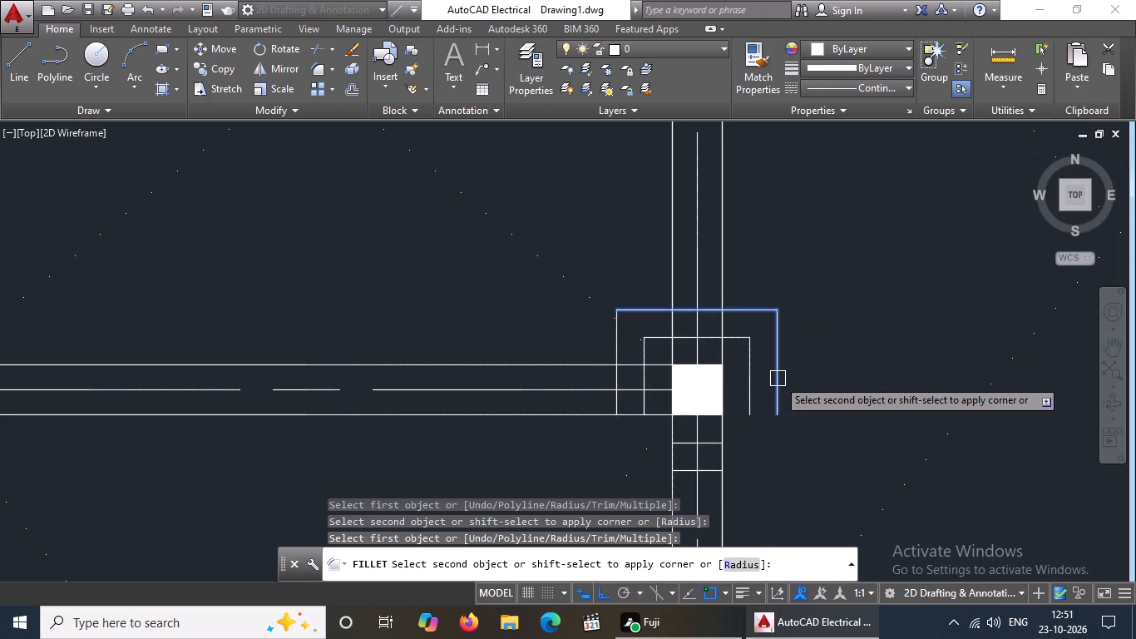
pyautogui.click(778, 378)
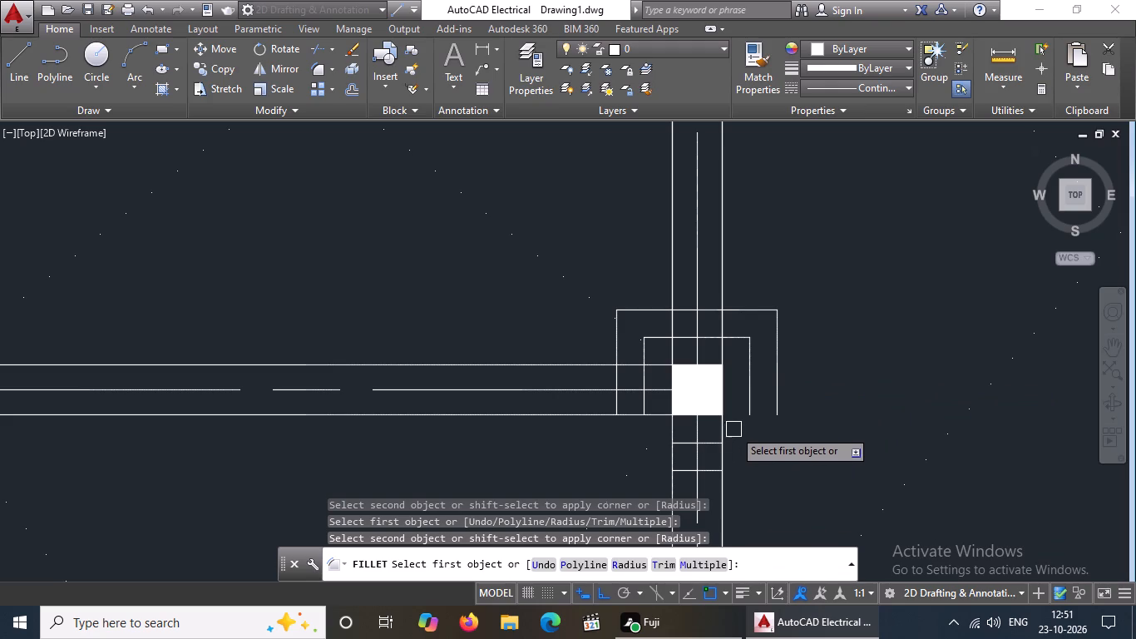
# Fillet the lower-right corners of the inner and outer squares around the kitchen bay's bottom-right column.
pyautogui.scroll(2, 738, 415)
pyautogui.scroll(-2, 756, 379)
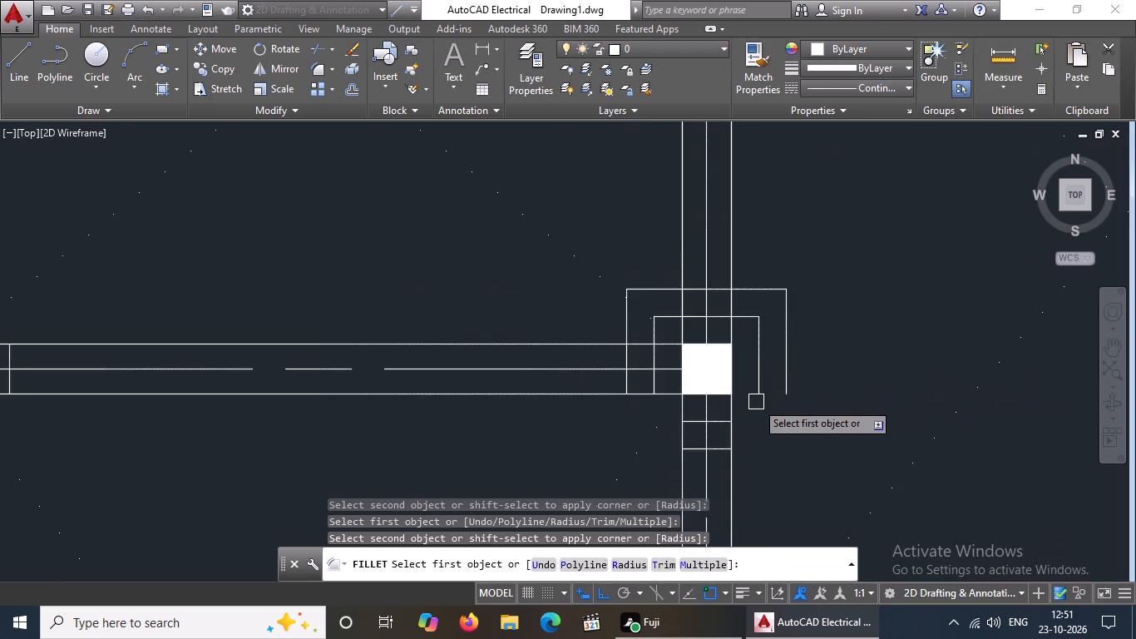
pyautogui.scroll(-4, 756, 400)
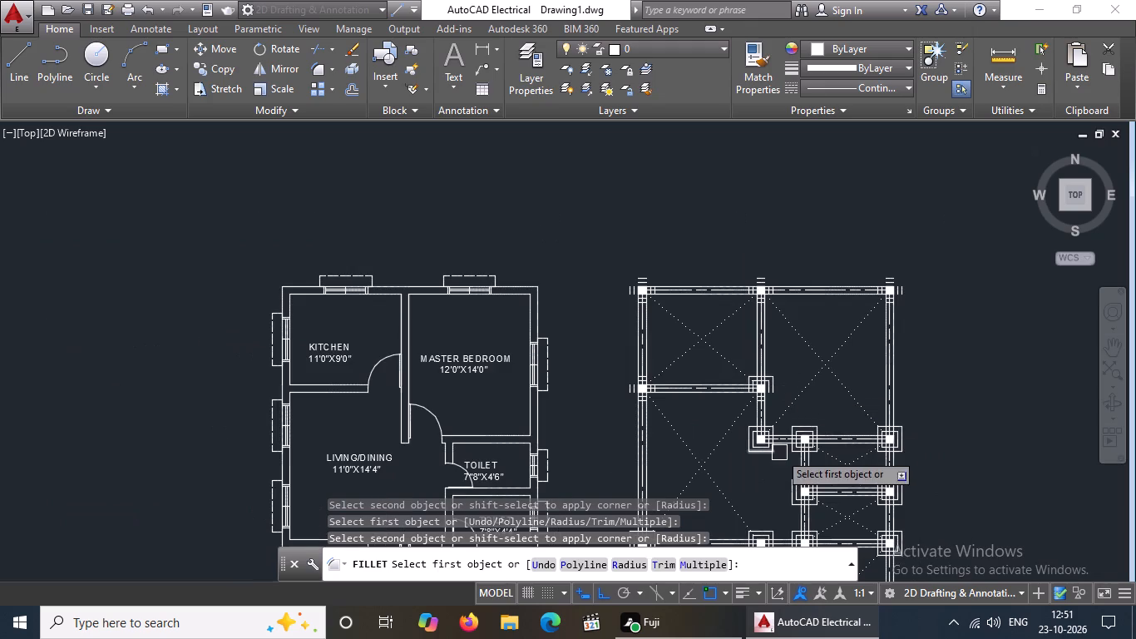
pyautogui.scroll(6, 778, 407)
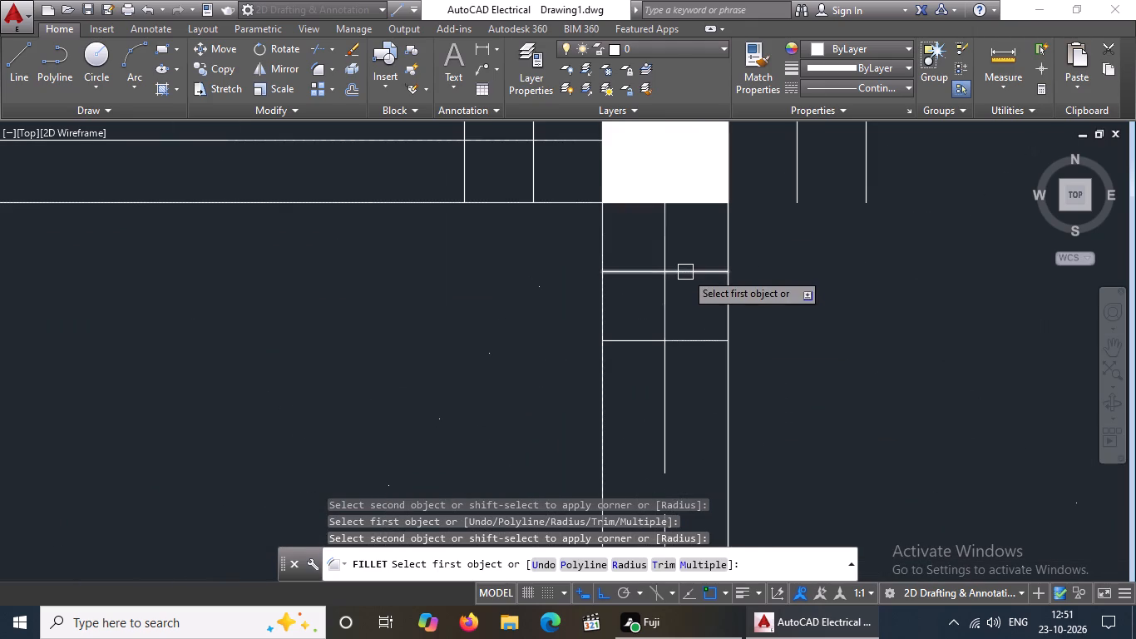
pyautogui.click(686, 271)
pyautogui.click(795, 178)
pyautogui.click(697, 343)
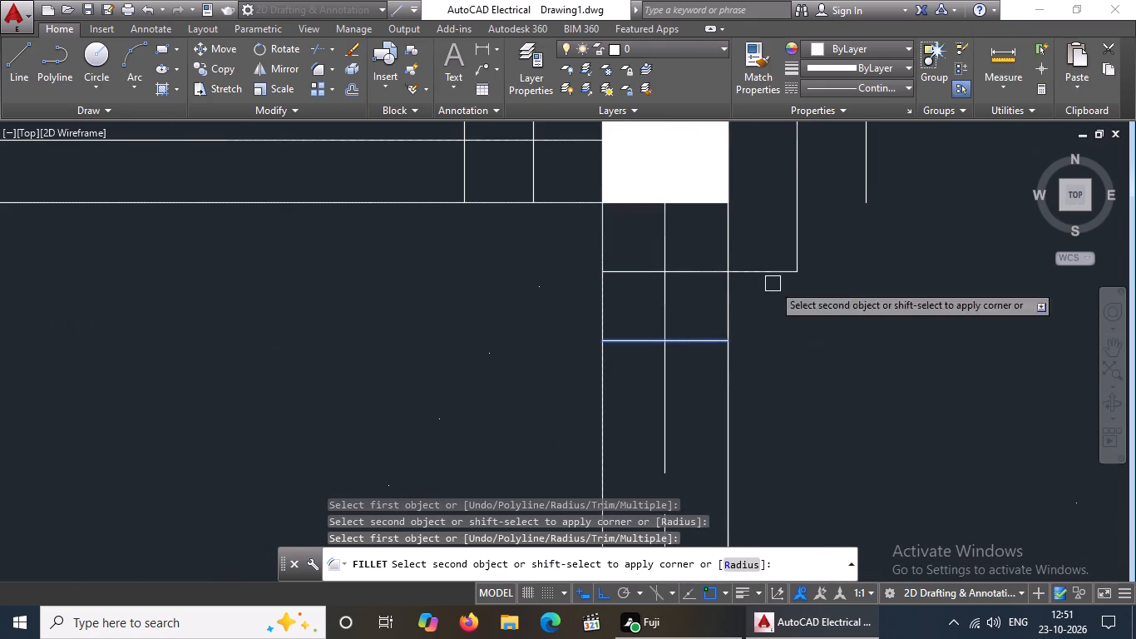
pyautogui.click(876, 174)
pyautogui.click(866, 181)
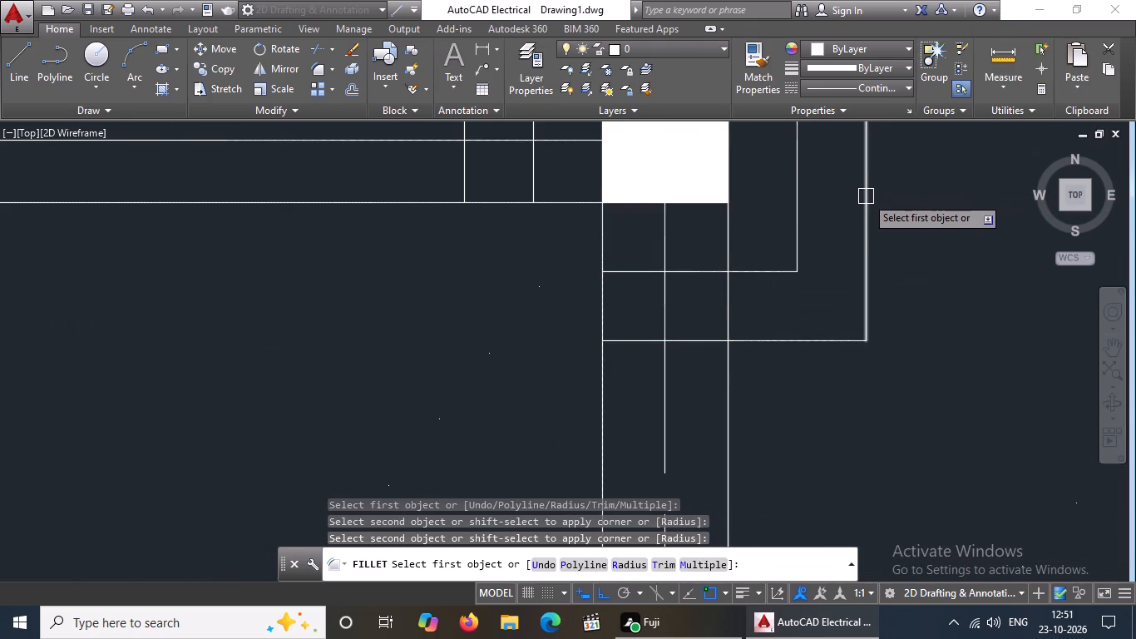
# Fillet the lower-left corners of the inner and outer squares around the kitchen bay's bottom-right column.
pyautogui.scroll(-3, 663, 294)
pyautogui.scroll(3, 648, 255)
pyautogui.click(580, 283)
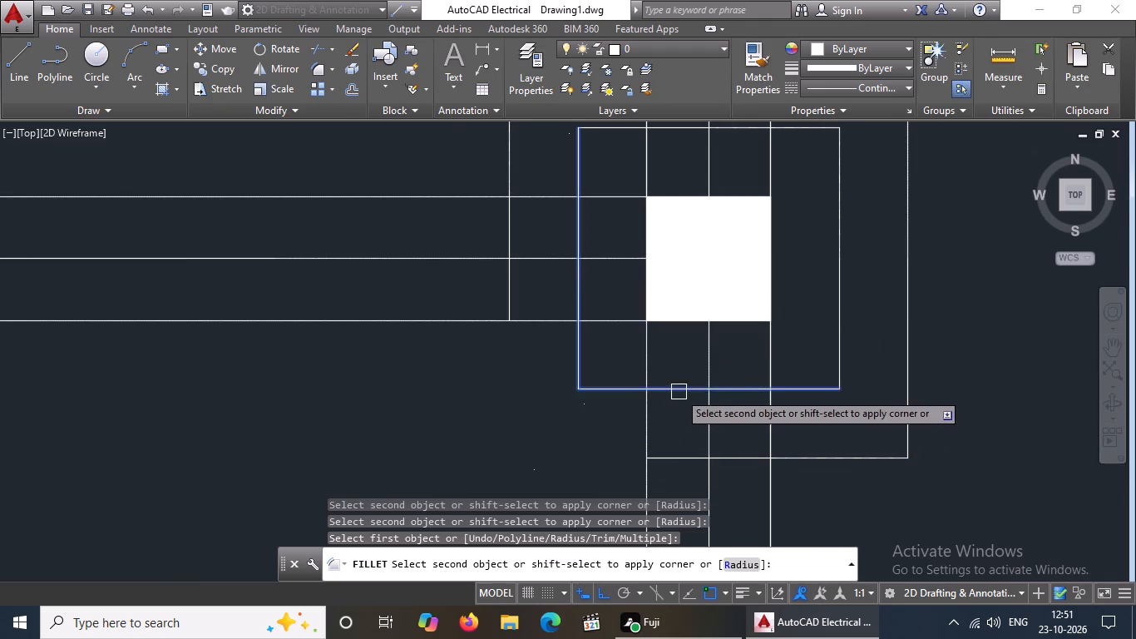
pyautogui.click(679, 392)
pyautogui.click(516, 298)
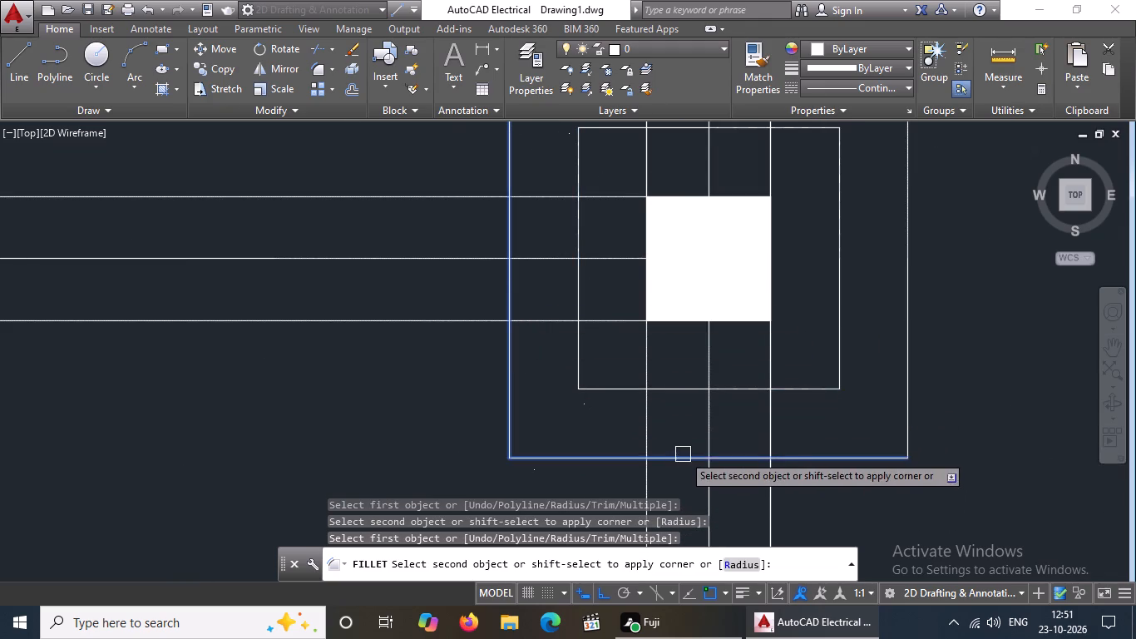
pyautogui.click(682, 456)
# Fillet the lower-left and lower-right corners of both squares around the column at the kitchen bay's bottom-left corner.
pyautogui.scroll(-6, 684, 444)
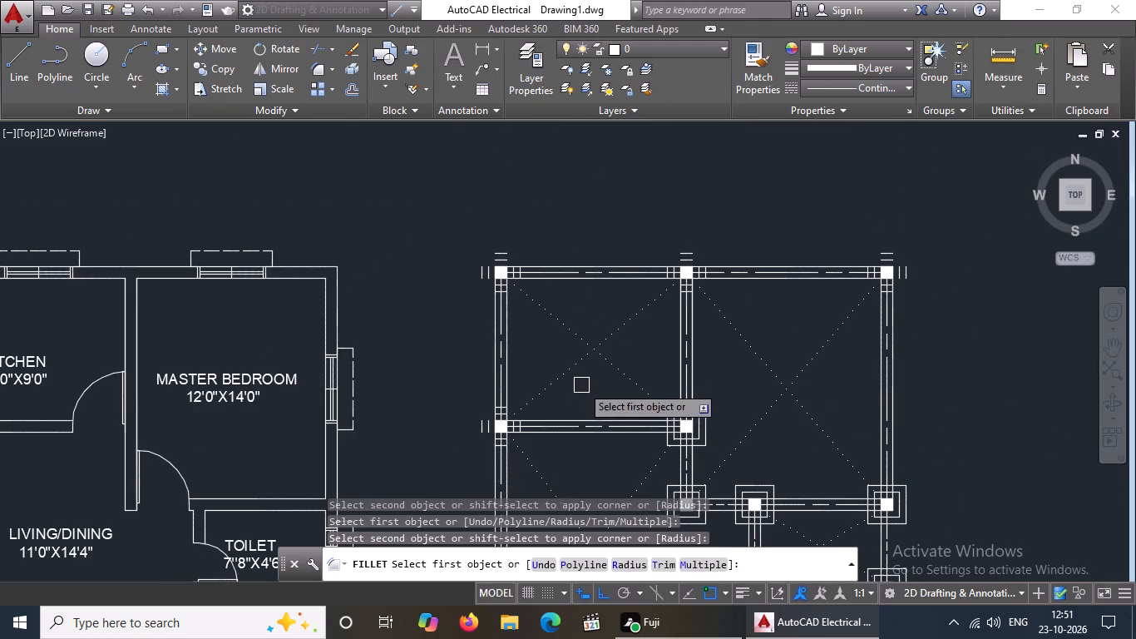
pyautogui.scroll(-2, 584, 398)
pyautogui.scroll(3, 568, 438)
pyautogui.scroll(2, 509, 333)
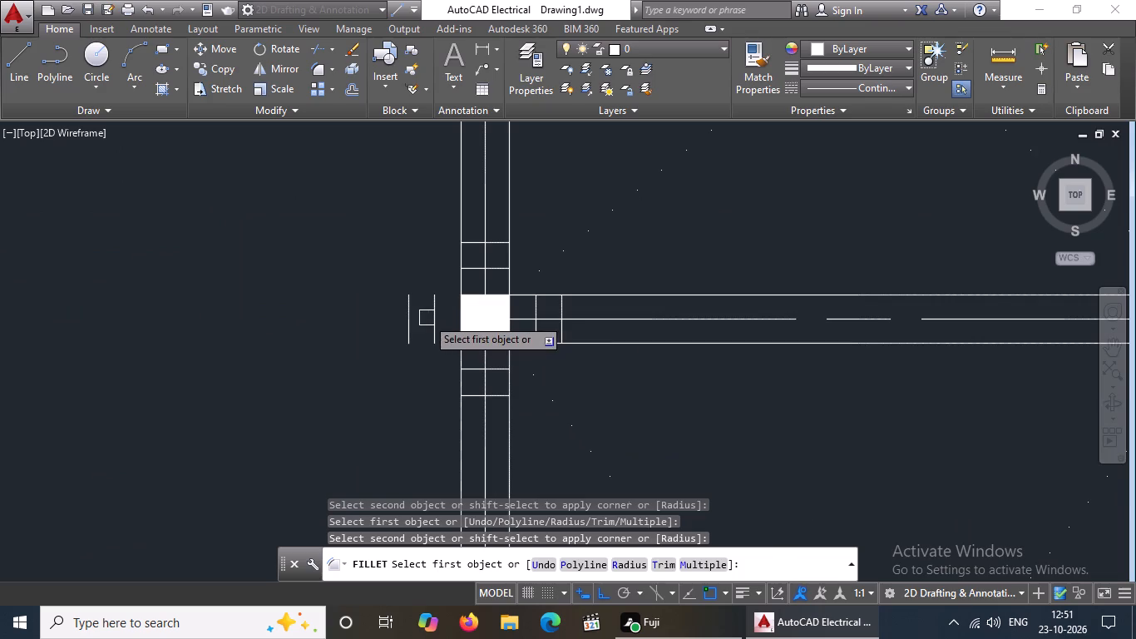
pyautogui.click(436, 314)
pyautogui.click(468, 366)
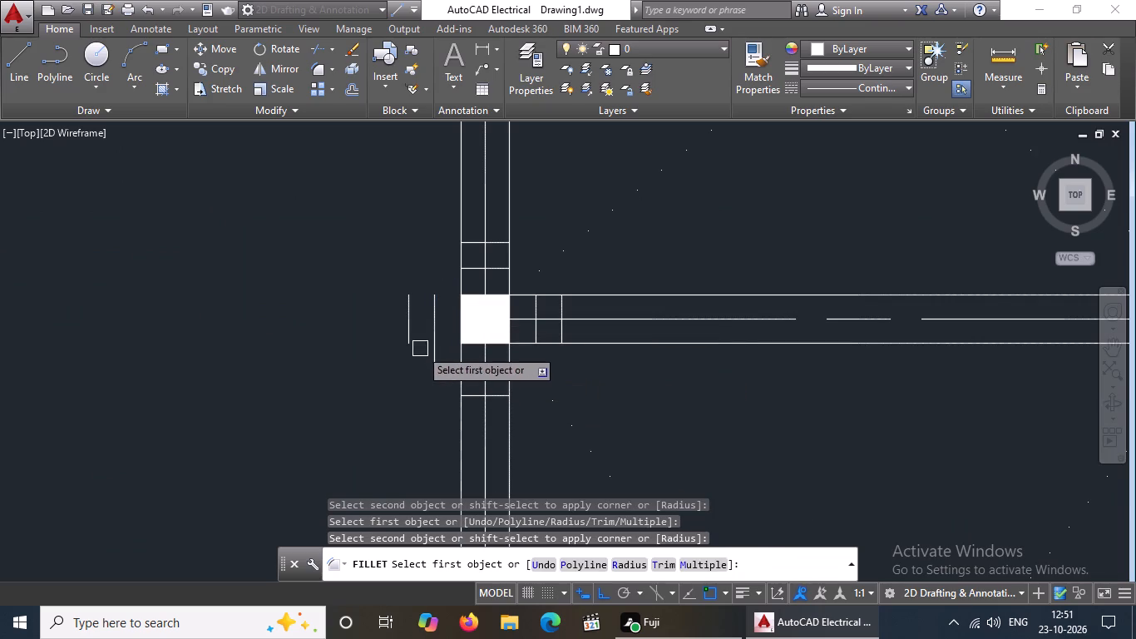
pyautogui.click(412, 333)
pyautogui.scroll(1, 474, 398)
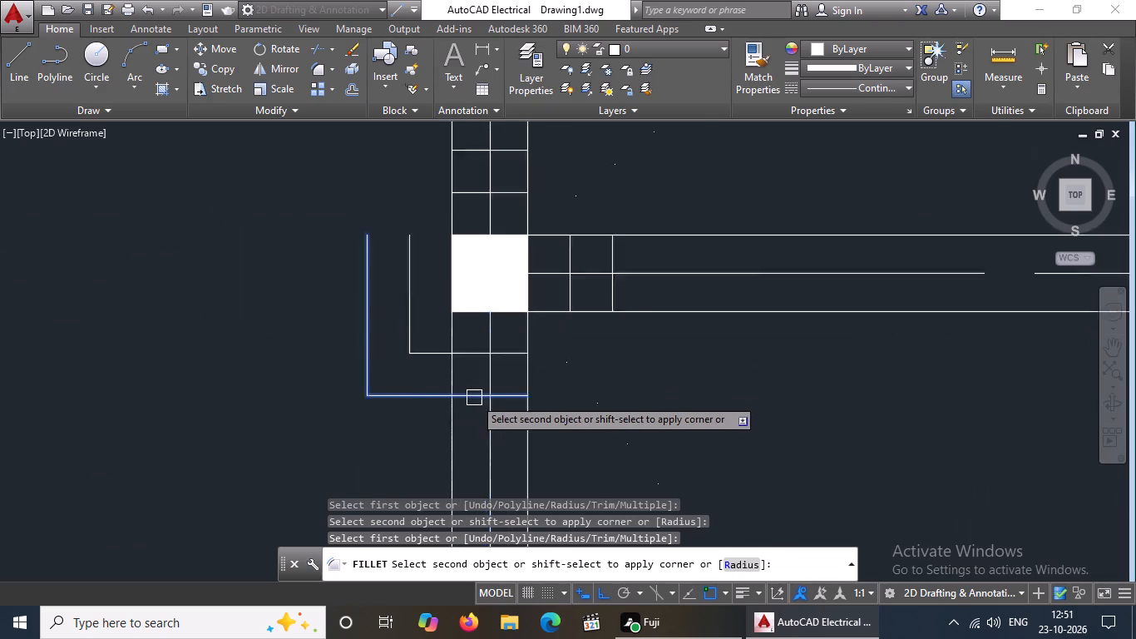
pyautogui.scroll(1, 474, 398)
pyautogui.click(474, 397)
pyautogui.click(531, 330)
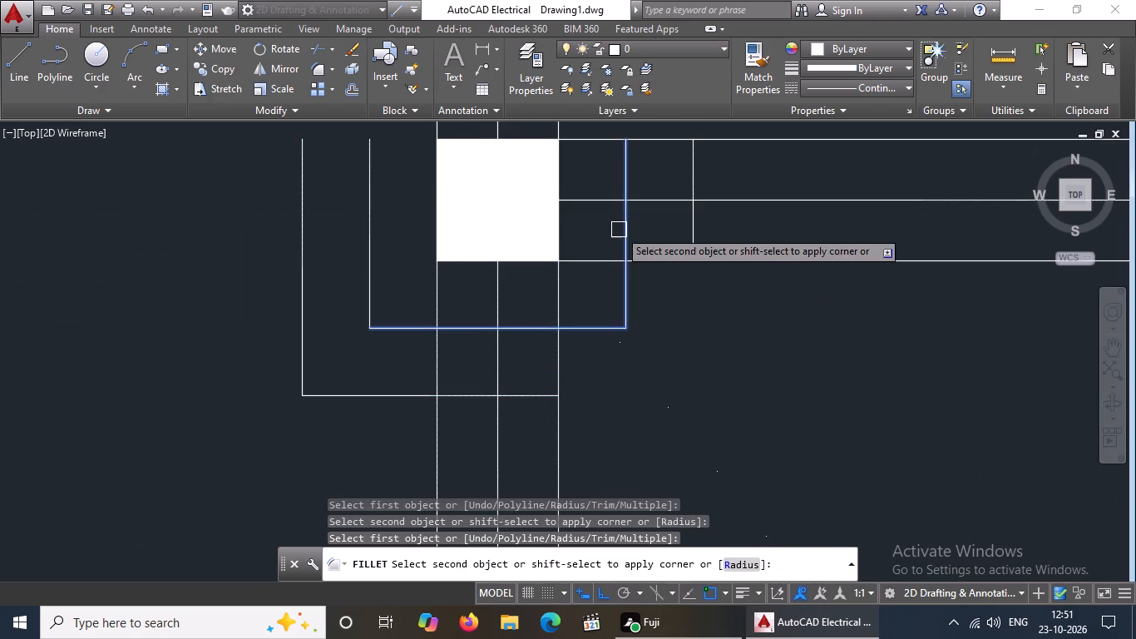
pyautogui.click(620, 227)
pyautogui.moveTo(531, 395); pyautogui.dragTo(544, 387)
pyautogui.moveTo(695, 241); pyautogui.dragTo(694, 250)
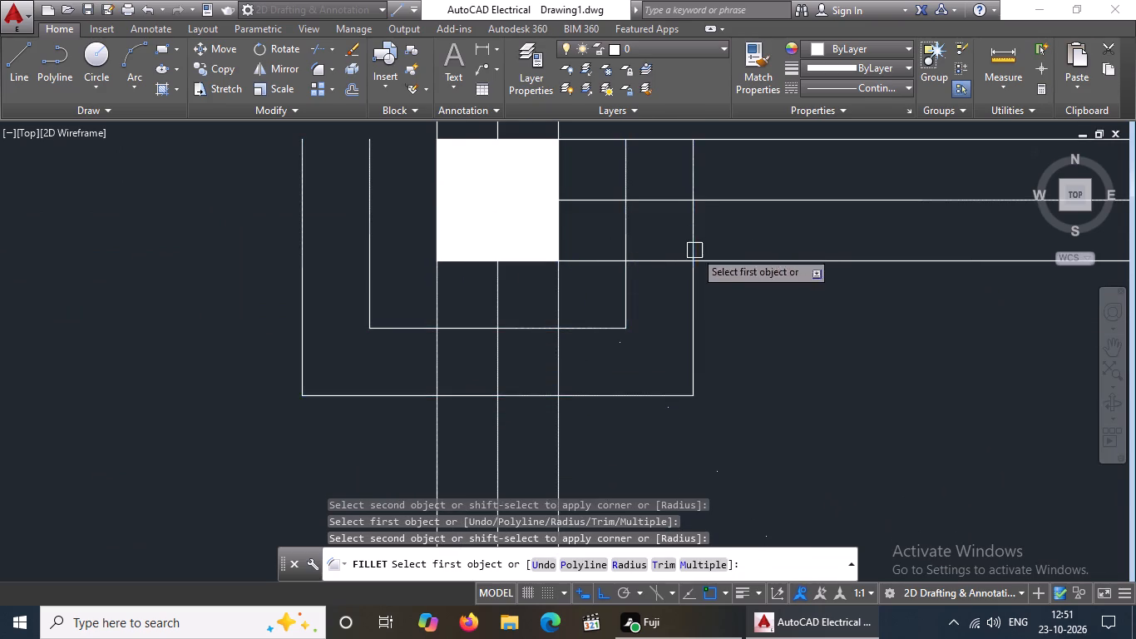
# Fillet the upper-left and upper-right corners of both squares around the kitchen bay's bottom-left column.
pyautogui.scroll(-5, 630, 330)
pyautogui.scroll(2, 604, 270)
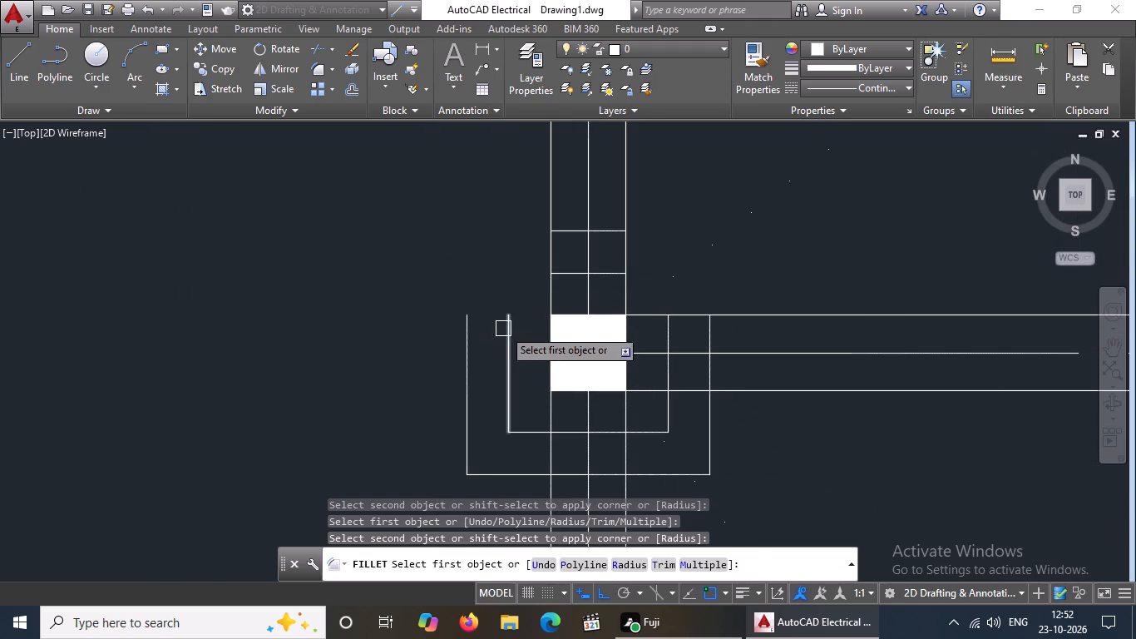
pyautogui.click(504, 329)
pyautogui.click(568, 271)
pyautogui.click(468, 333)
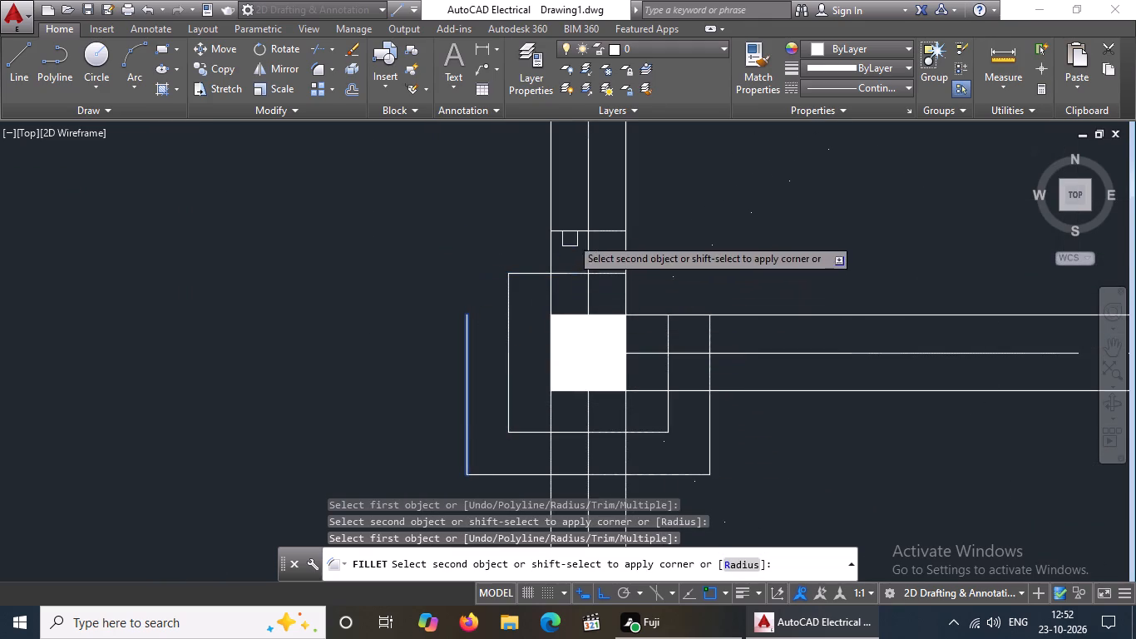
pyautogui.click(570, 230)
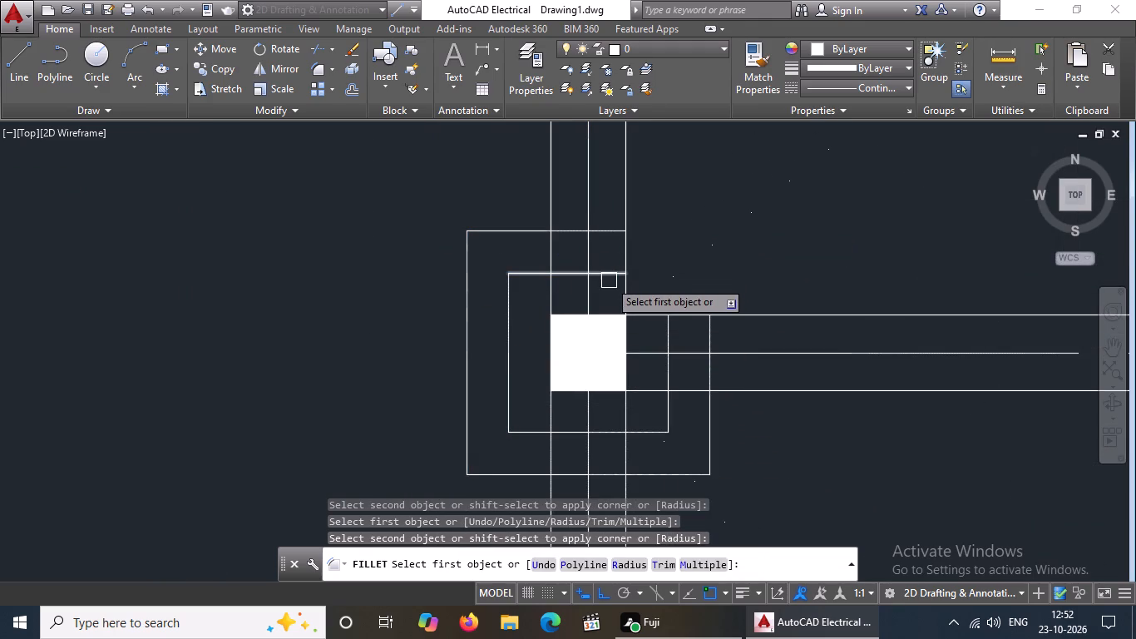
pyautogui.click(611, 280)
pyautogui.click(665, 336)
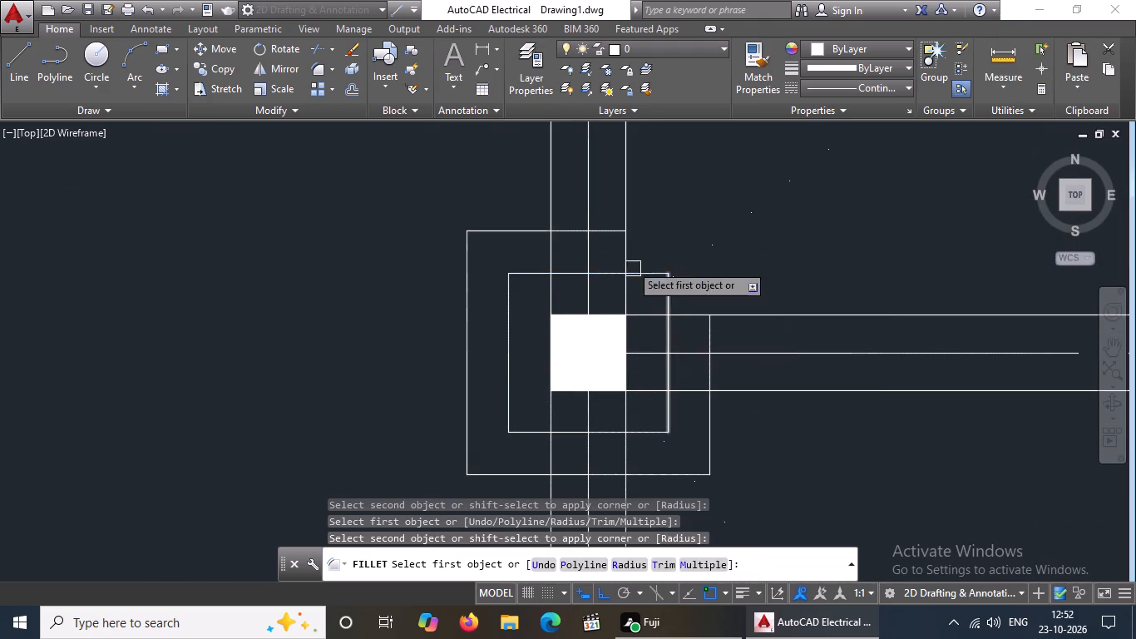
pyautogui.click(617, 230)
pyautogui.moveTo(712, 338); pyautogui.dragTo(711, 346)
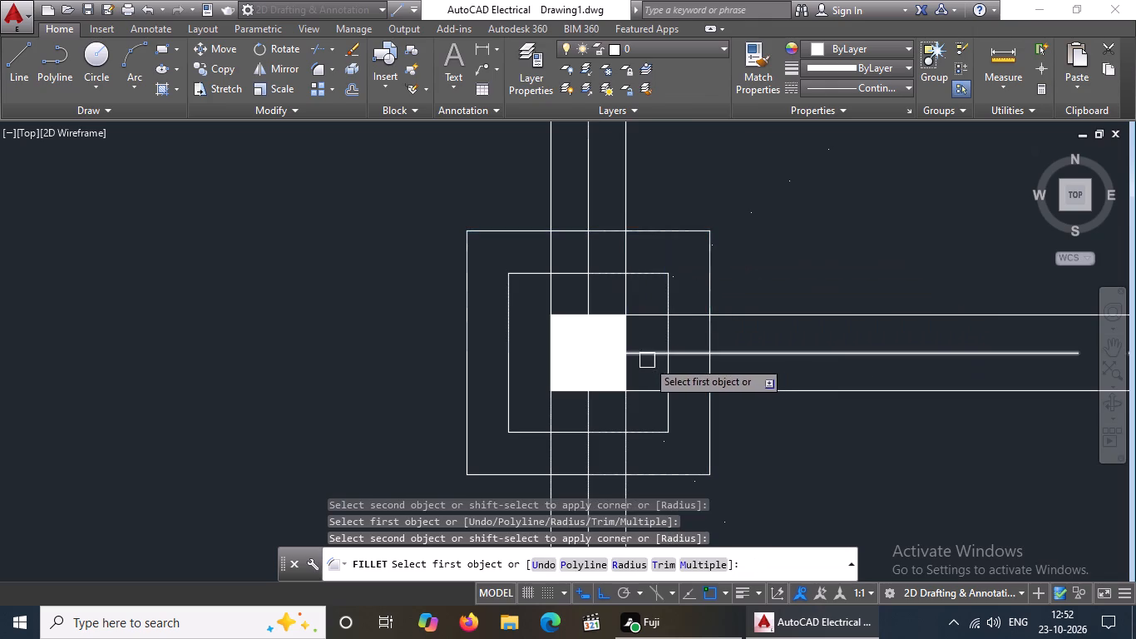
# Fillet the upper-left and upper-right corners of both squares around the column at the kitchen bay's top-left corner.
pyautogui.scroll(-4, 647, 371)
pyautogui.scroll(-1, 667, 441)
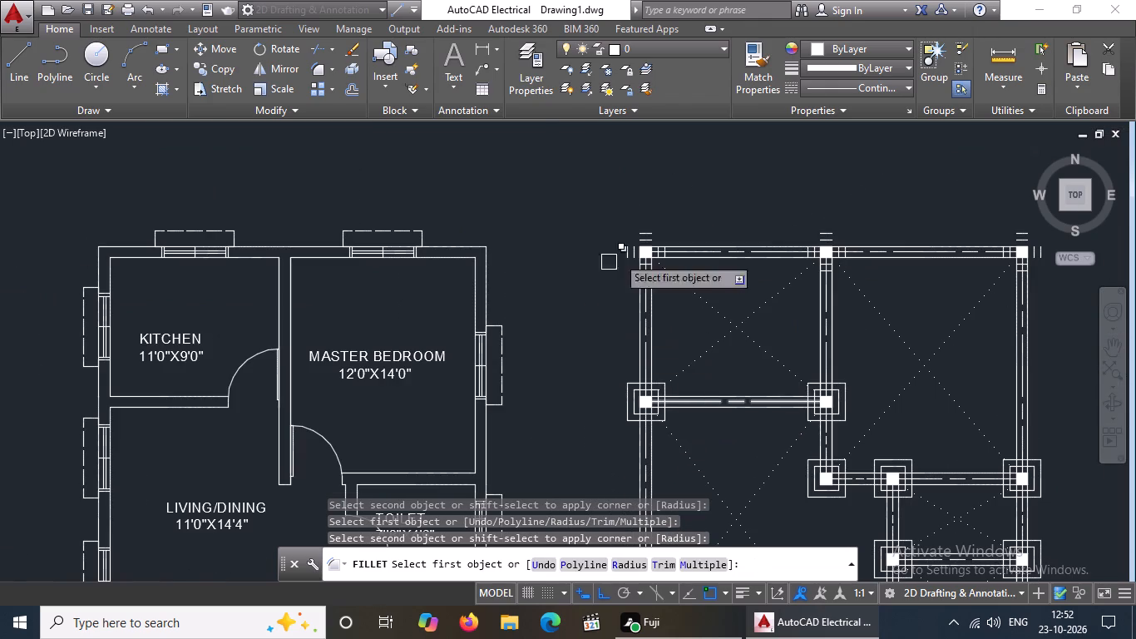
pyautogui.scroll(2, 696, 211)
pyautogui.scroll(2, 575, 276)
pyautogui.click(467, 354)
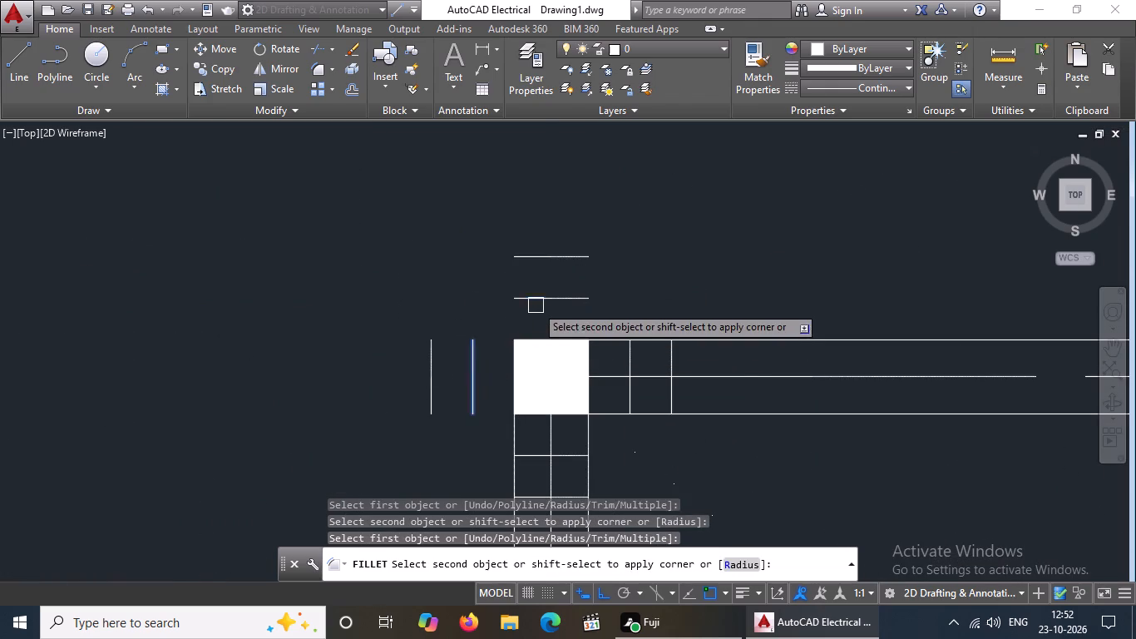
pyautogui.click(536, 305)
pyautogui.moveTo(434, 354); pyautogui.dragTo(445, 340)
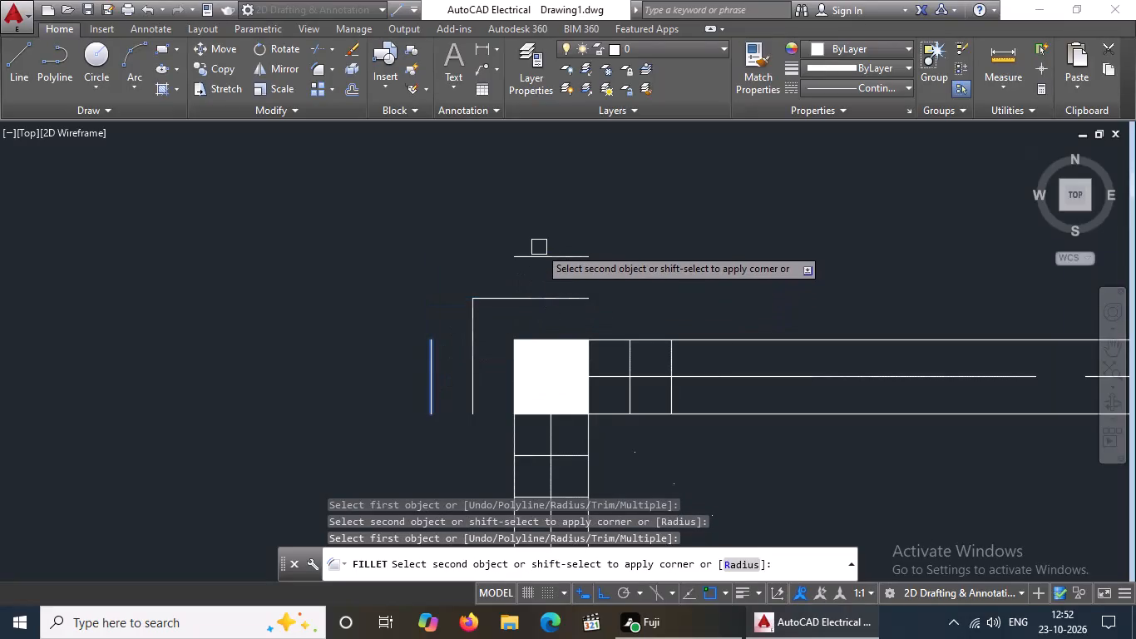
pyautogui.click(539, 259)
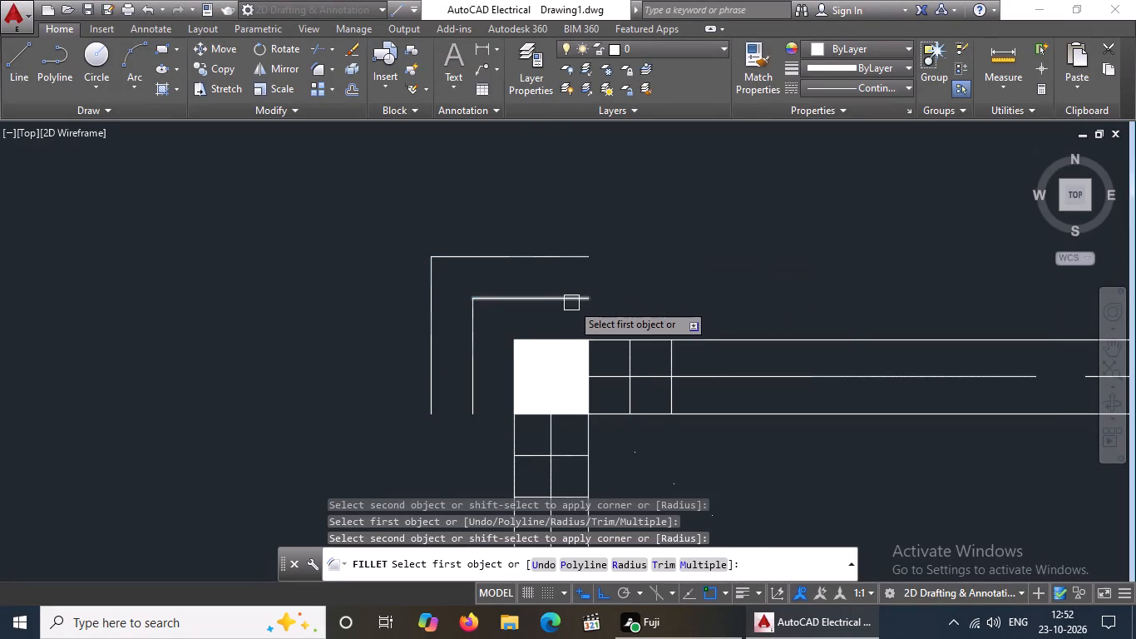
pyautogui.click(571, 302)
pyautogui.click(633, 359)
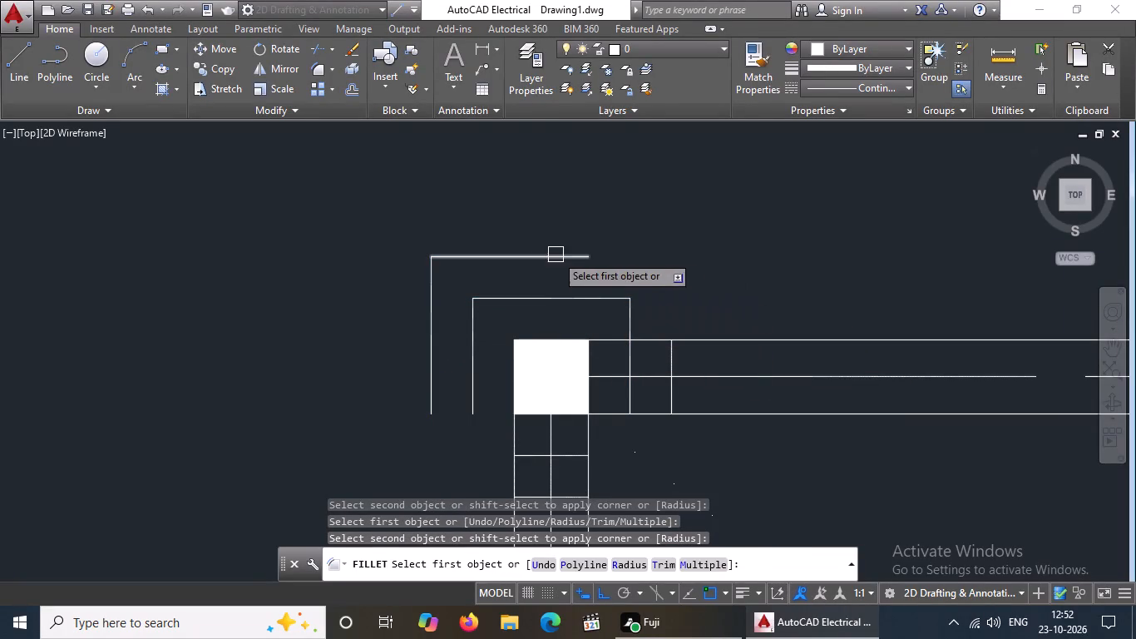
pyautogui.click(555, 254)
pyautogui.click(670, 359)
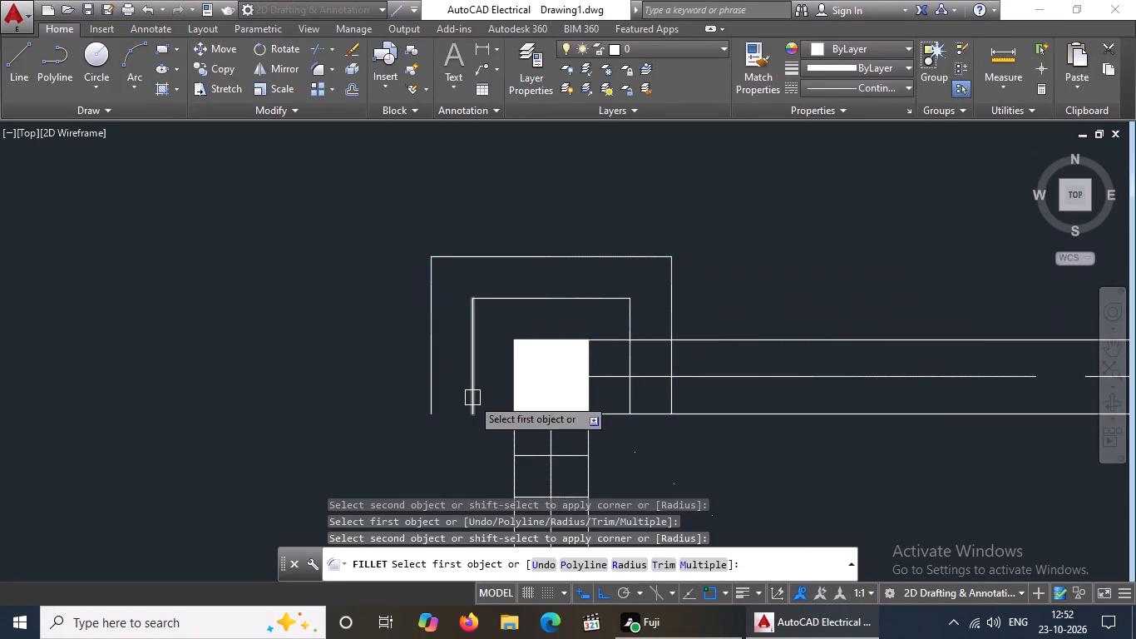
# Fillet the lower-left and lower-right corners of the inner square around the kitchen bay's top-left column.
pyautogui.click(471, 395)
pyautogui.click(533, 454)
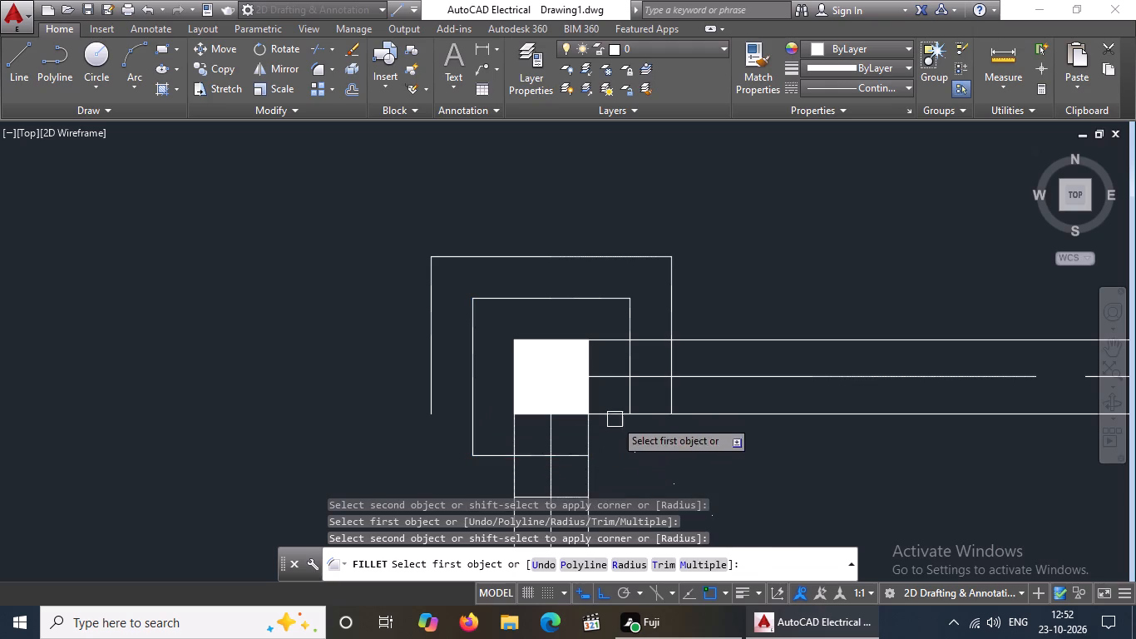
pyautogui.moveTo(631, 397); pyautogui.dragTo(625, 409)
pyautogui.click(580, 451)
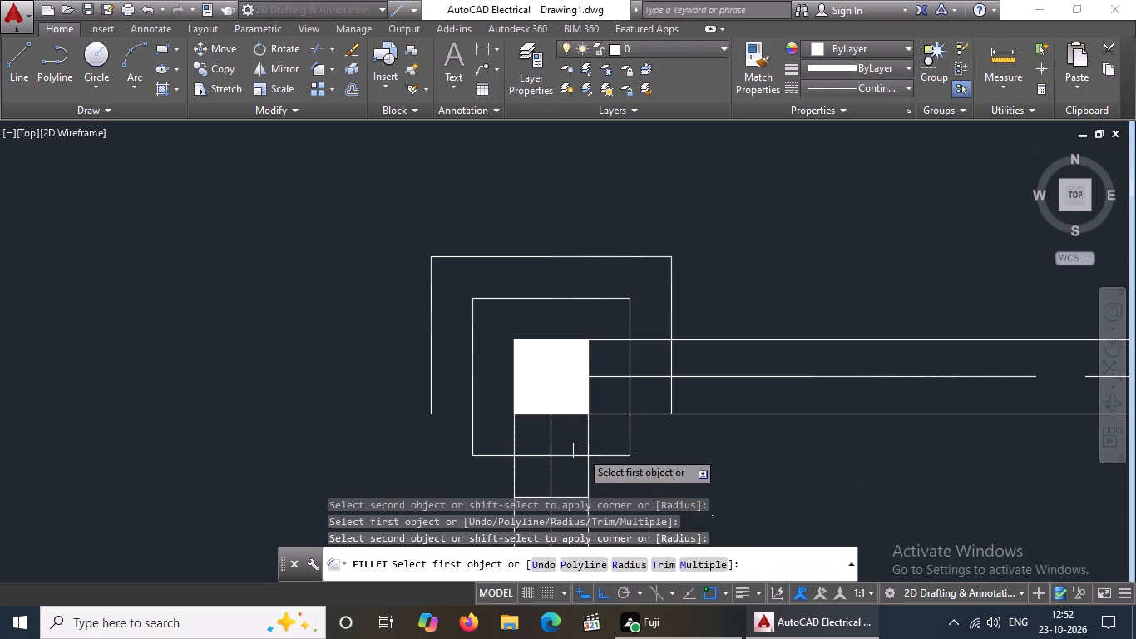
# Fillet the lower-left and lower-right corners of the outer square around the kitchen bay's top-left column.
pyautogui.click(428, 379)
pyautogui.scroll(3, 531, 483)
pyautogui.scroll(-7, 541, 466)
pyautogui.scroll(3, 555, 485)
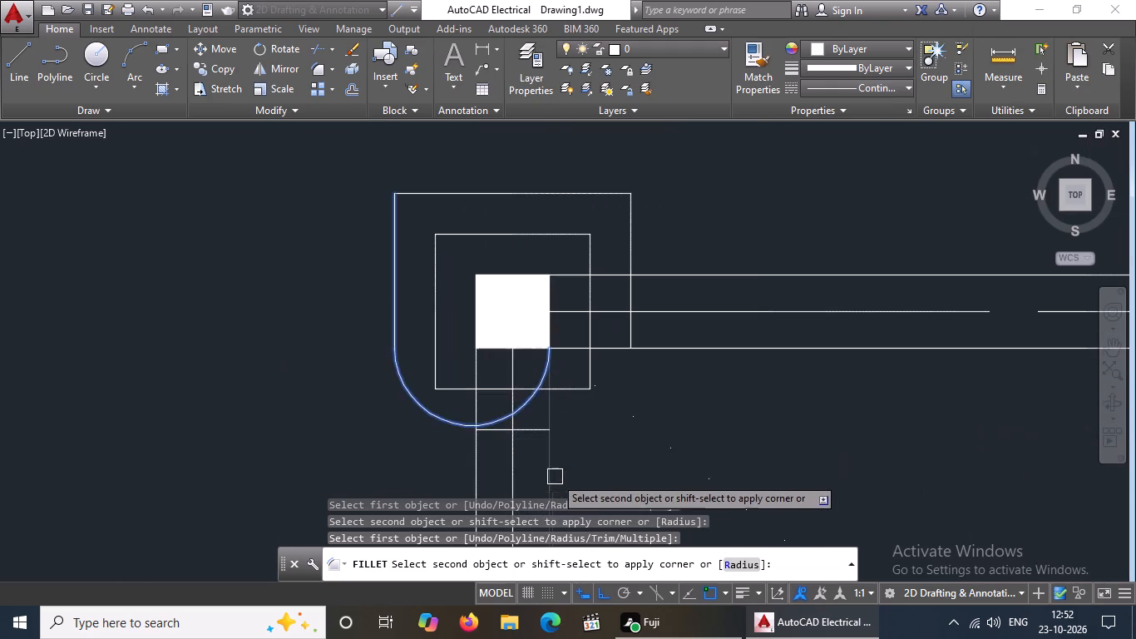
pyautogui.click(494, 423)
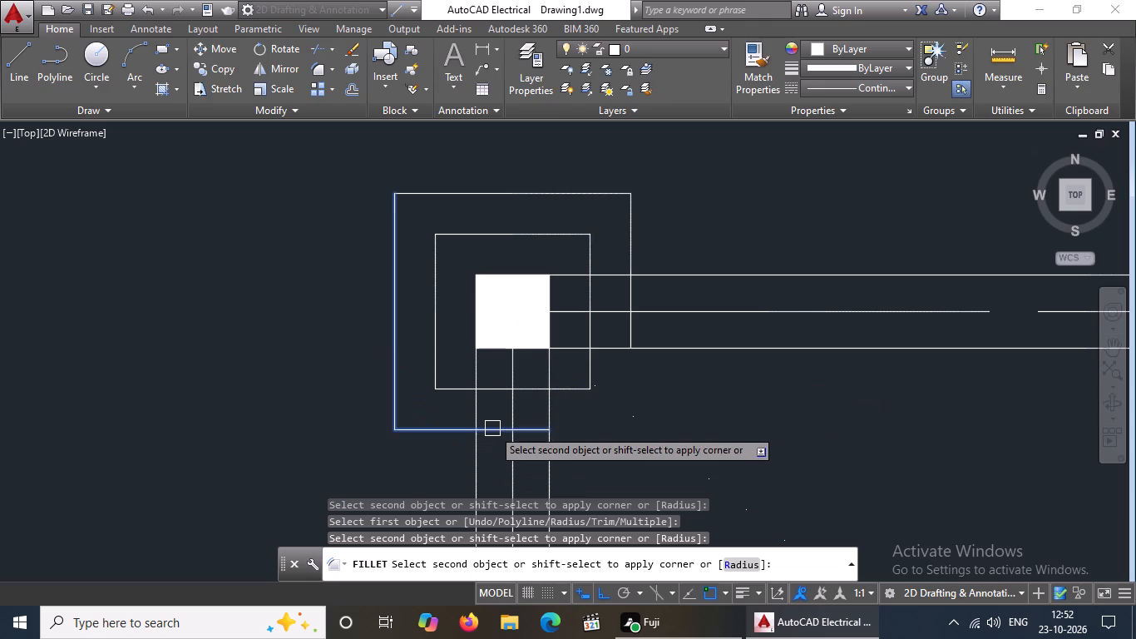
pyautogui.click(492, 428)
pyautogui.click(535, 425)
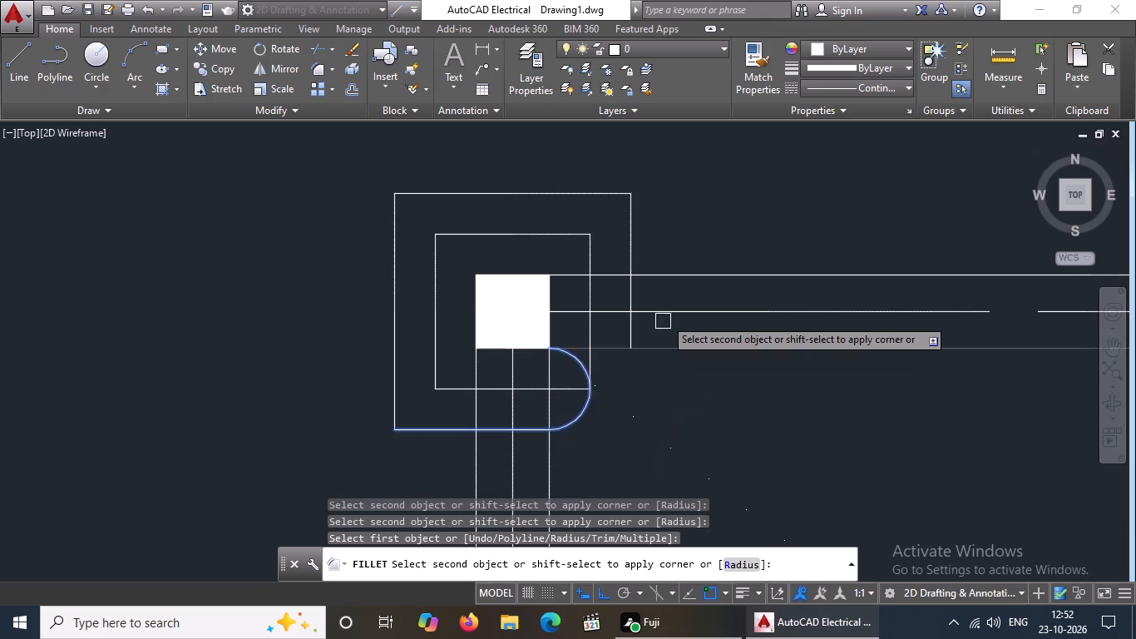
pyautogui.click(631, 335)
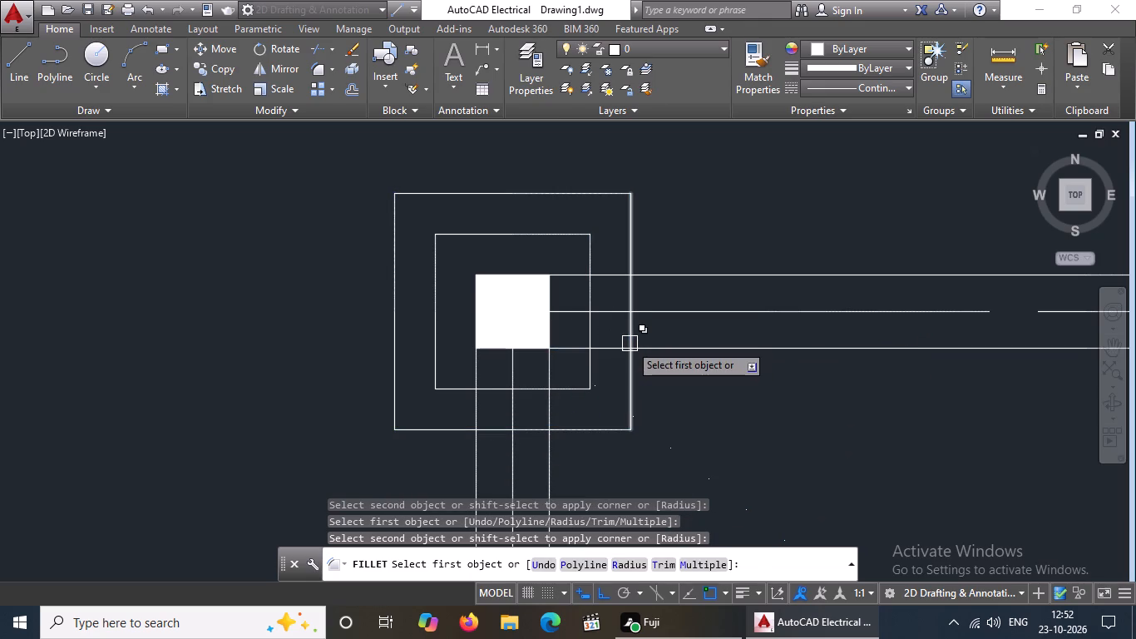
# Fillet the lower-left and lower-right corners of both squares around the column at the kitchen bay's top-right corner.
pyautogui.scroll(-4, 630, 344)
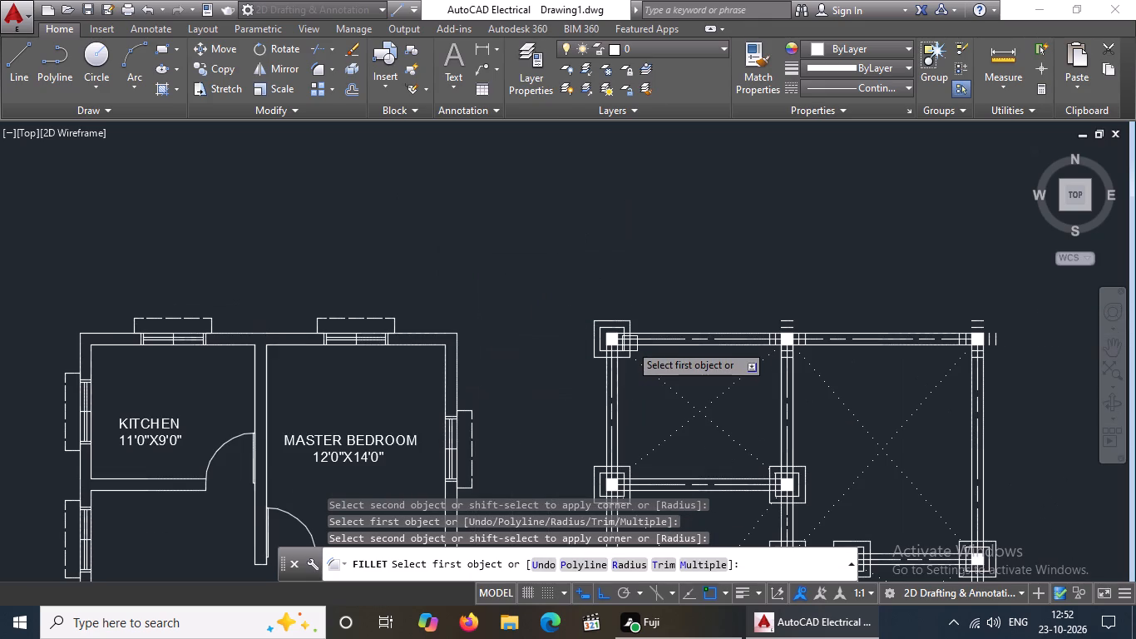
pyautogui.scroll(3, 825, 354)
pyautogui.scroll(1, 631, 320)
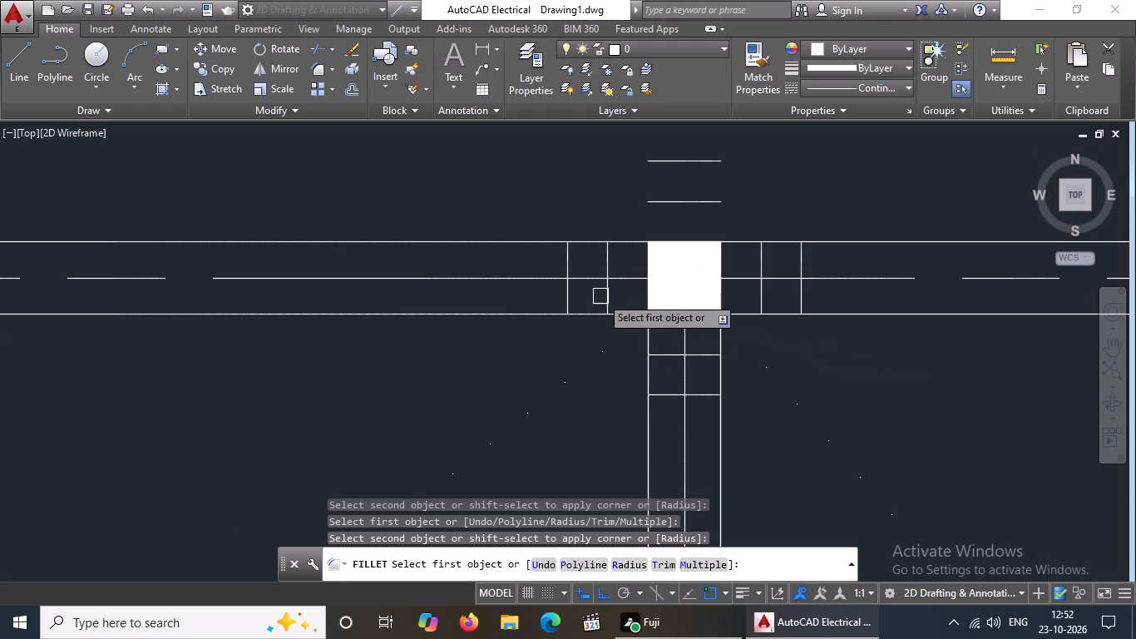
pyautogui.moveTo(608, 292); pyautogui.dragTo(613, 303)
pyautogui.click(659, 353)
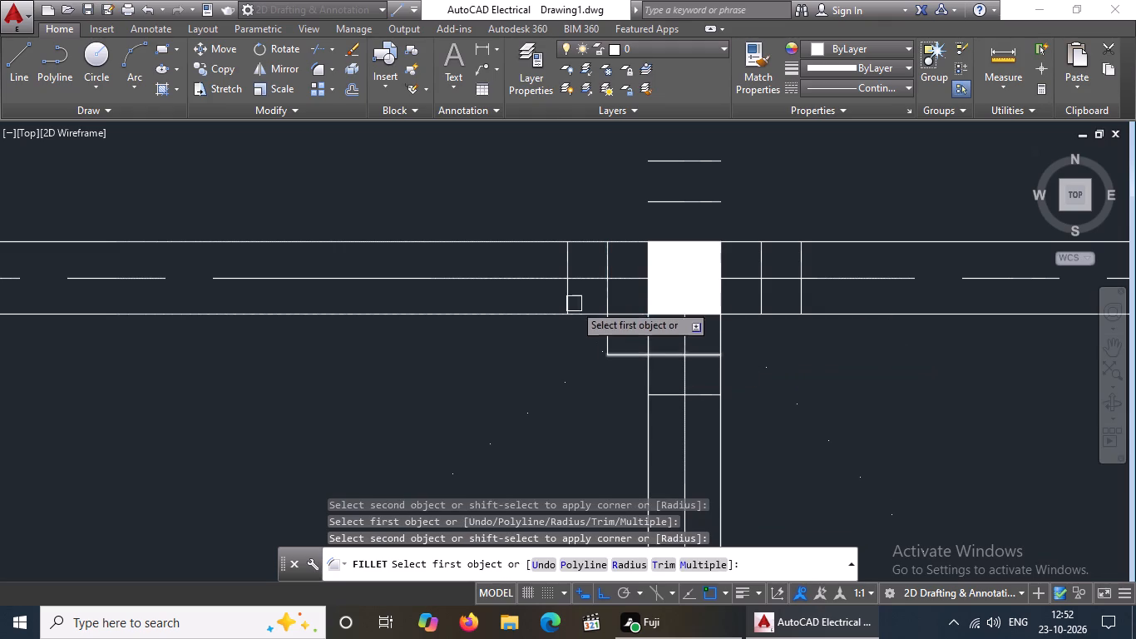
pyautogui.click(572, 298)
pyautogui.click(673, 392)
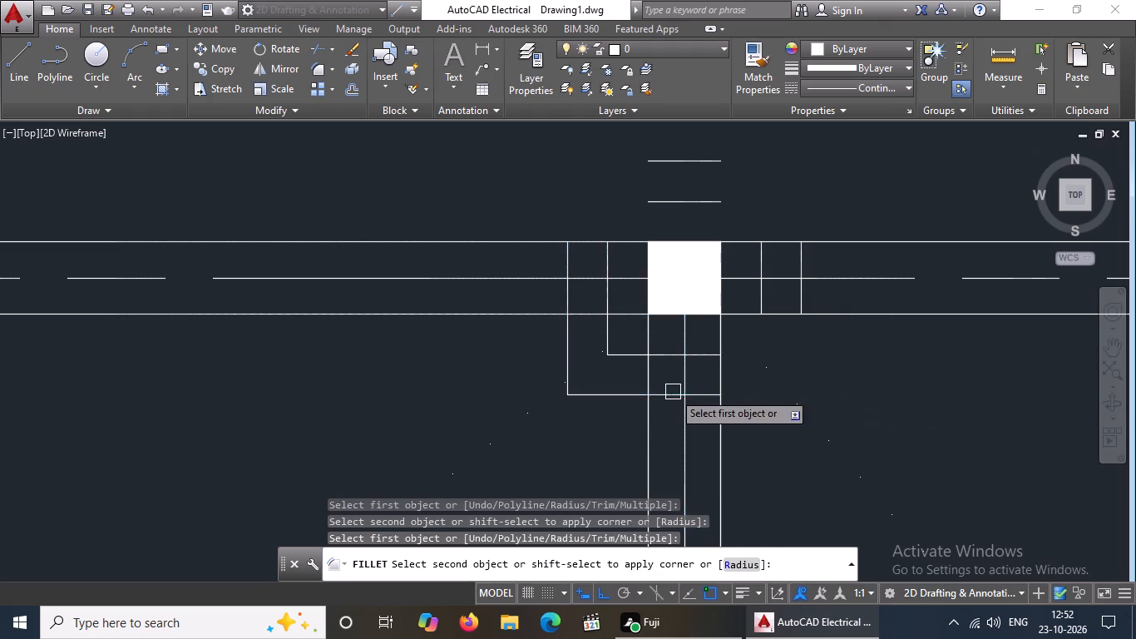
pyautogui.scroll(-1, 675, 352)
pyautogui.scroll(2, 748, 334)
pyautogui.click(613, 379)
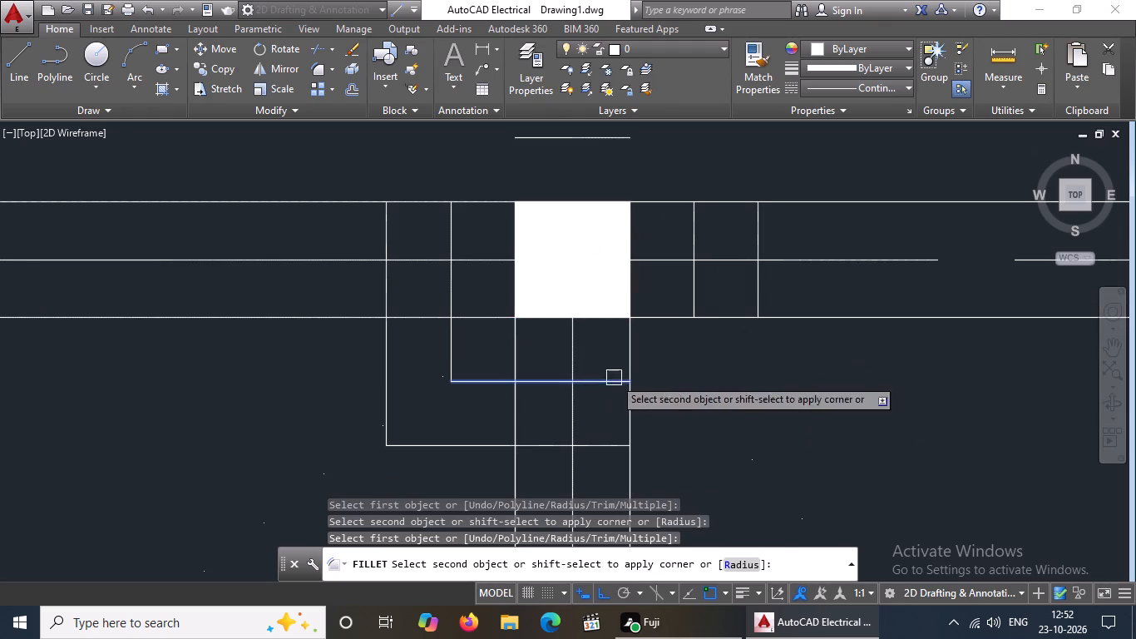
pyautogui.click(699, 309)
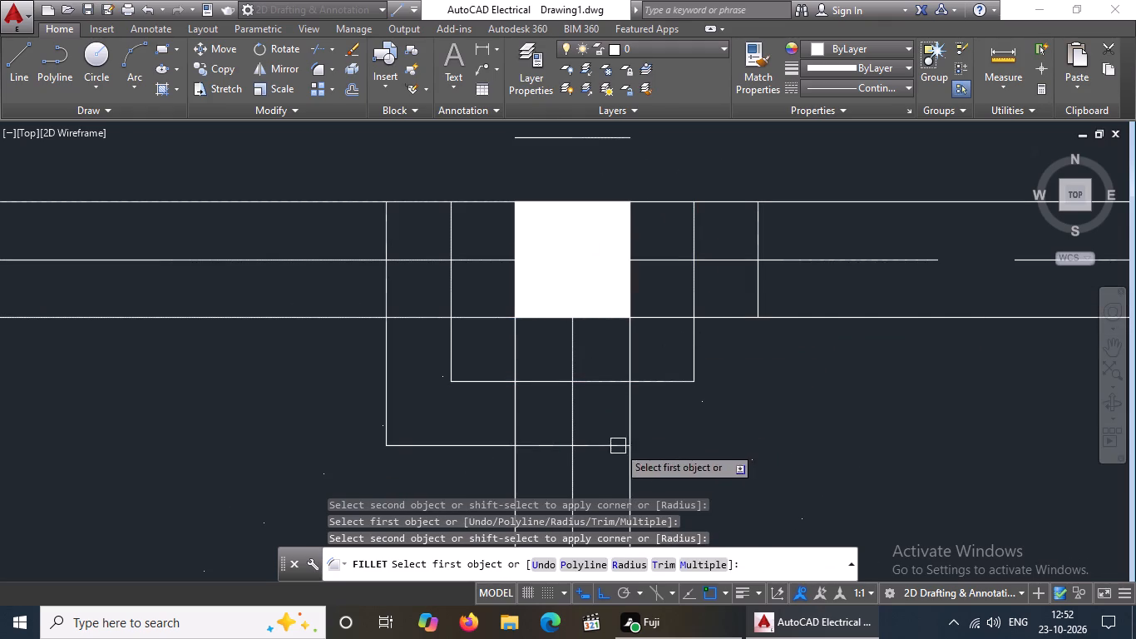
pyautogui.moveTo(616, 448); pyautogui.dragTo(620, 438)
pyautogui.moveTo(759, 295); pyautogui.dragTo(744, 305)
# Fillet the upper-left and upper-right corners of both squares around the kitchen bay's top-right column.
pyautogui.scroll(-4, 500, 365)
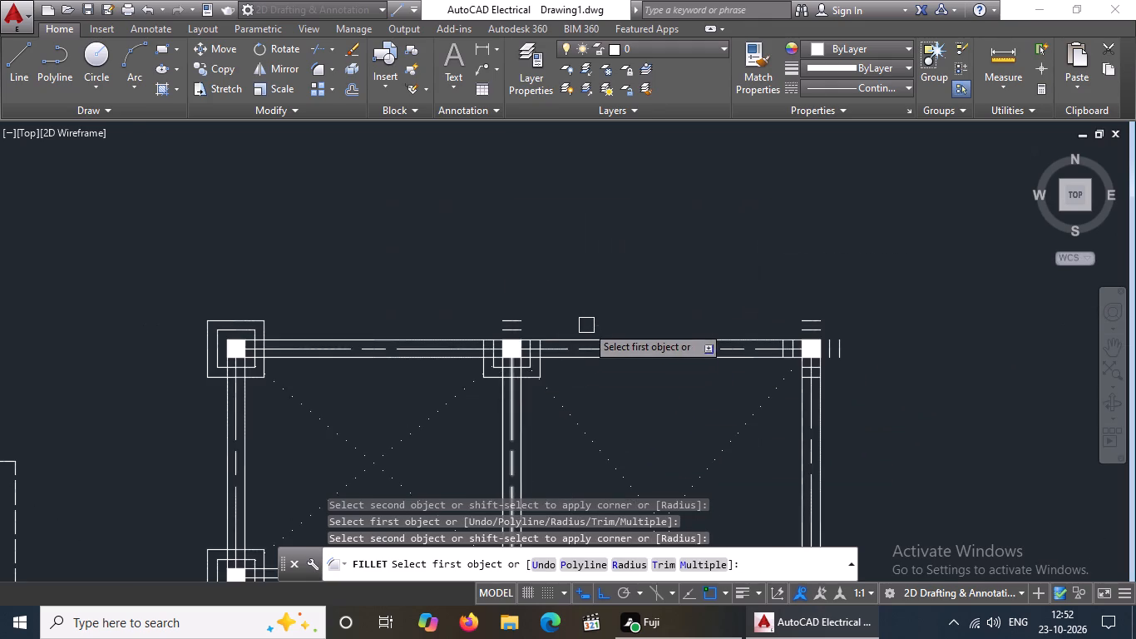
pyautogui.scroll(2, 586, 325)
pyautogui.scroll(1, 351, 359)
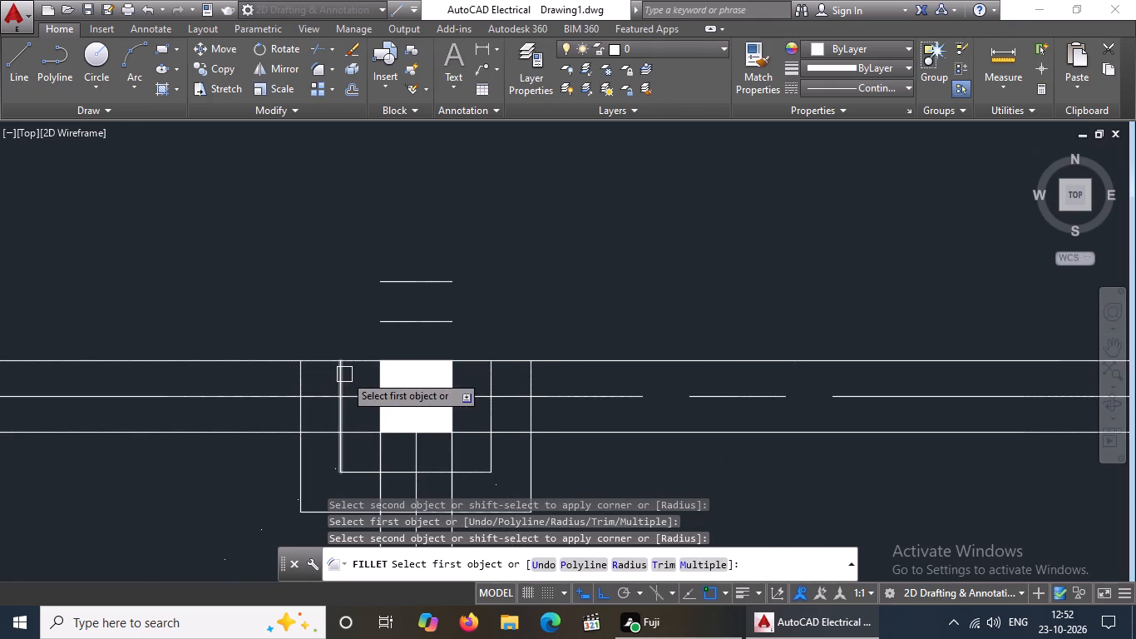
pyautogui.click(345, 374)
pyautogui.moveTo(399, 323); pyautogui.dragTo(392, 334)
pyautogui.click(303, 381)
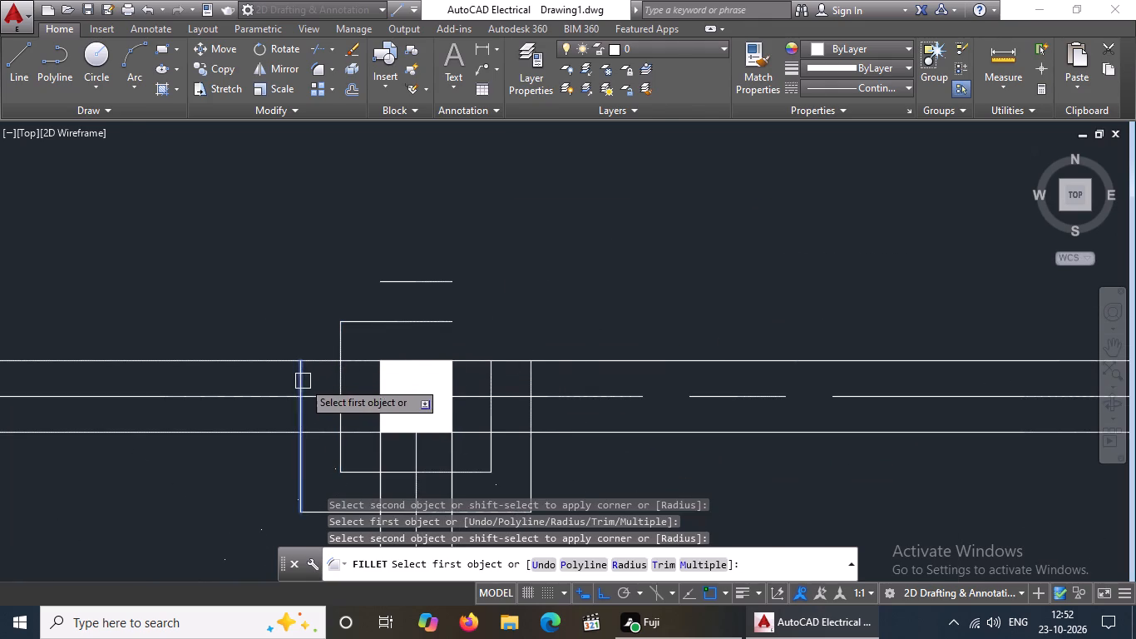
pyautogui.click(407, 285)
pyautogui.click(442, 326)
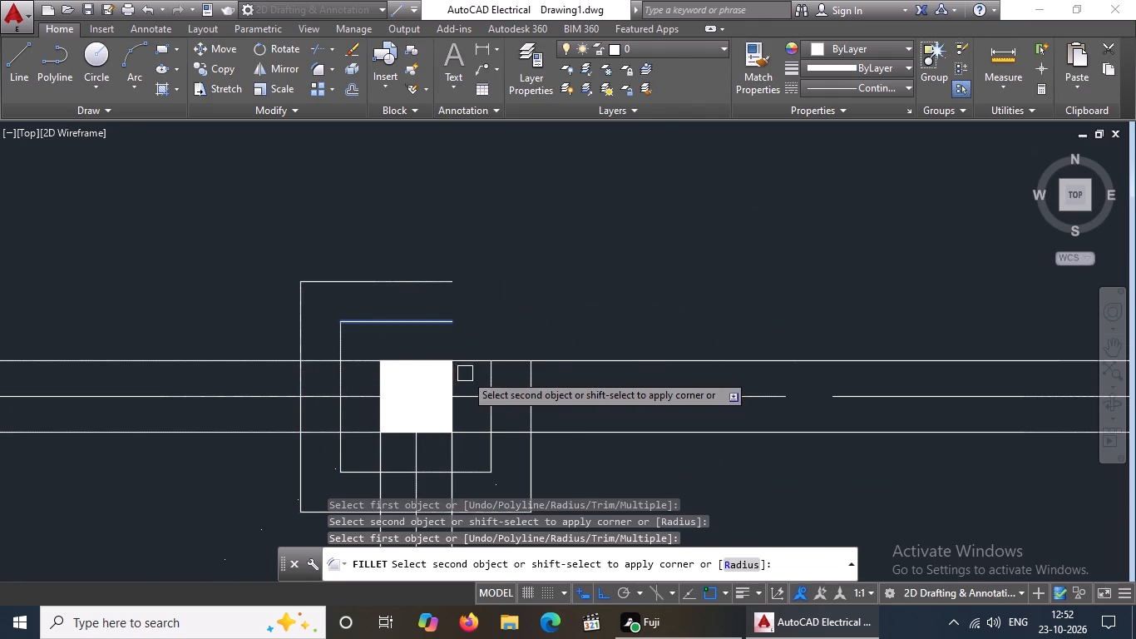
pyautogui.click(494, 382)
pyautogui.click(435, 283)
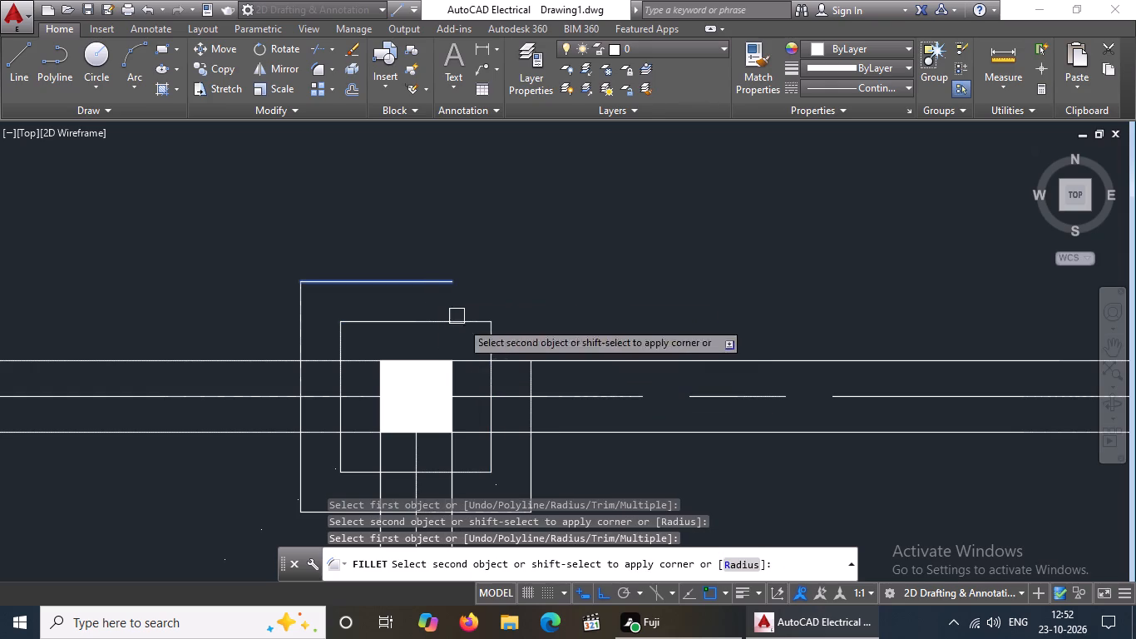
pyautogui.click(526, 378)
# Fillet both squares' upper corners and the inner square's lower-left corner around the column at the master bedroom bay's top-right corner.
pyautogui.scroll(-5, 384, 303)
pyautogui.scroll(5, 489, 325)
pyautogui.scroll(2, 553, 295)
pyautogui.click(482, 329)
pyautogui.click(566, 245)
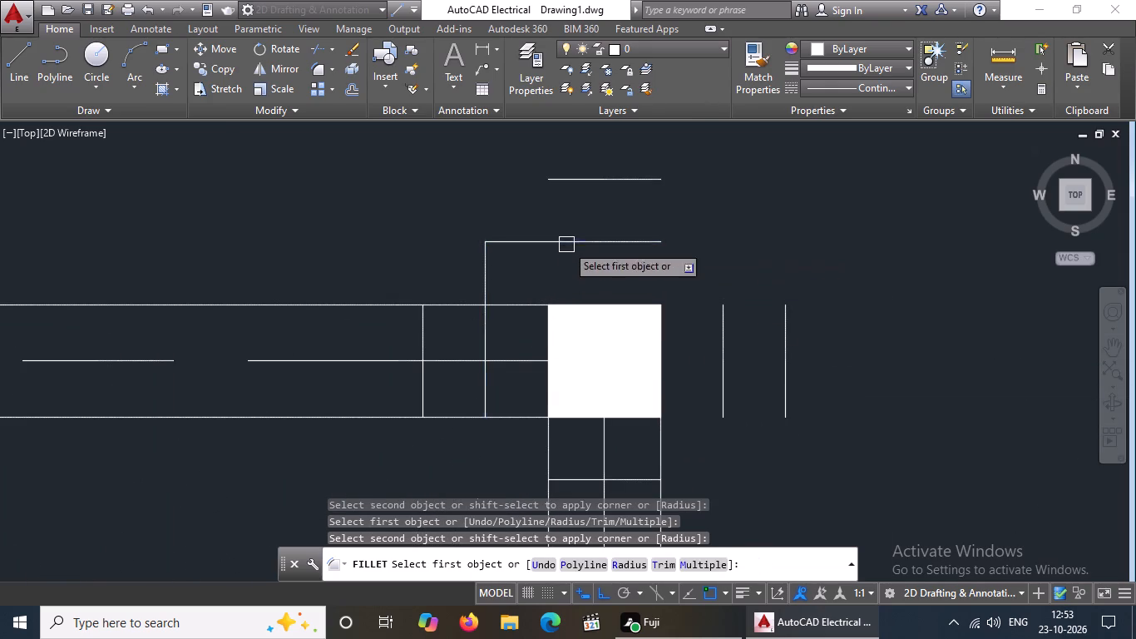
pyautogui.click(484, 394)
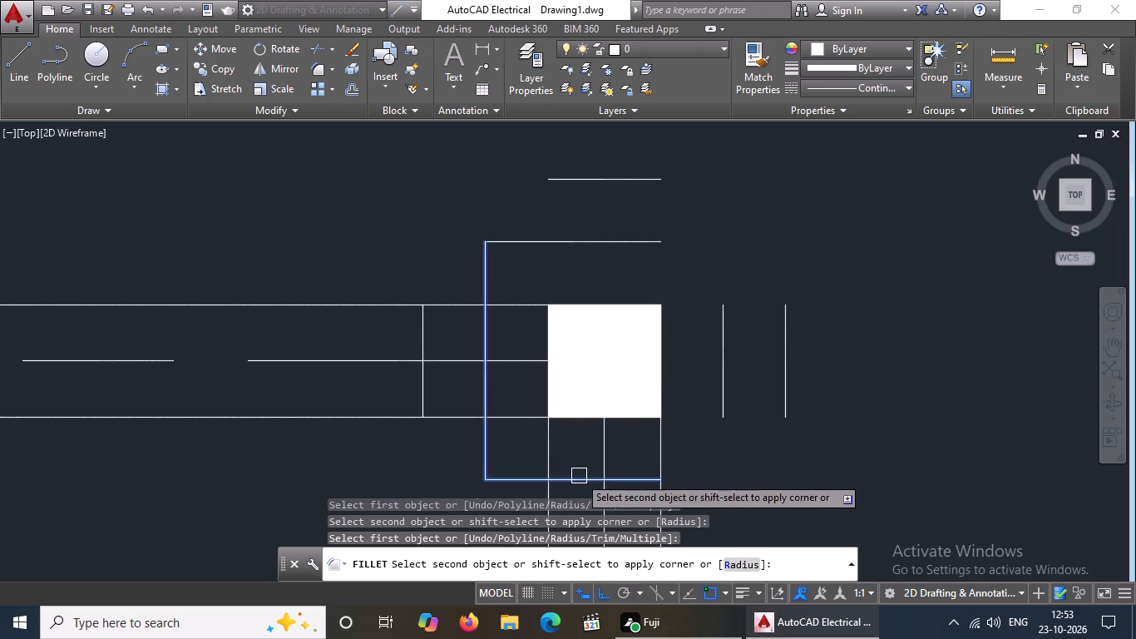
pyautogui.click(580, 476)
pyautogui.click(425, 320)
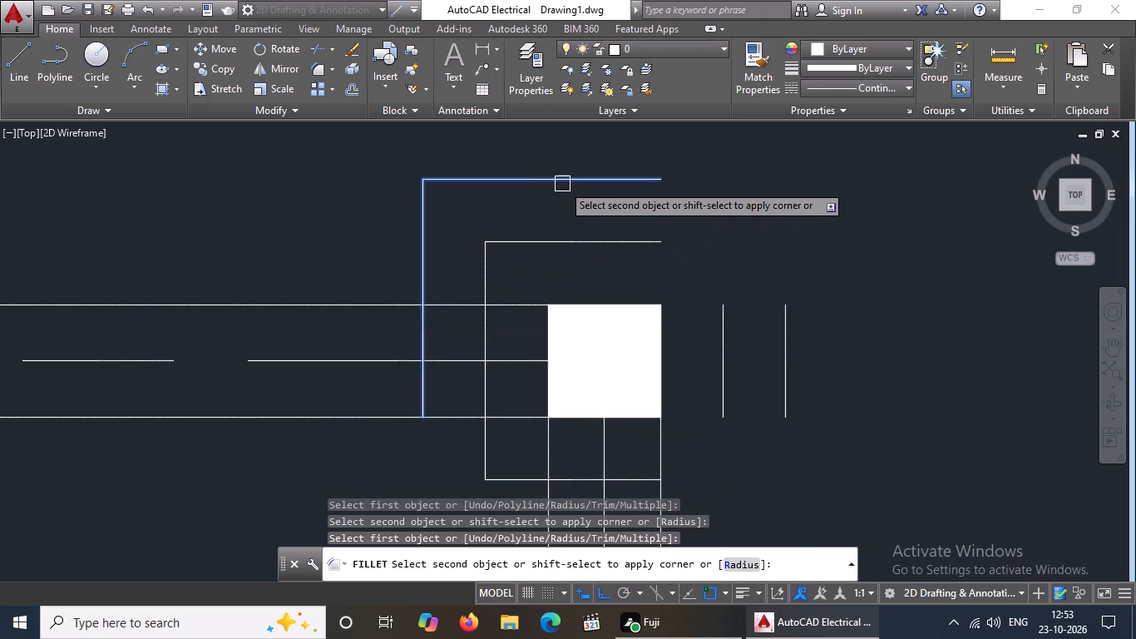
pyautogui.click(563, 183)
pyautogui.click(611, 238)
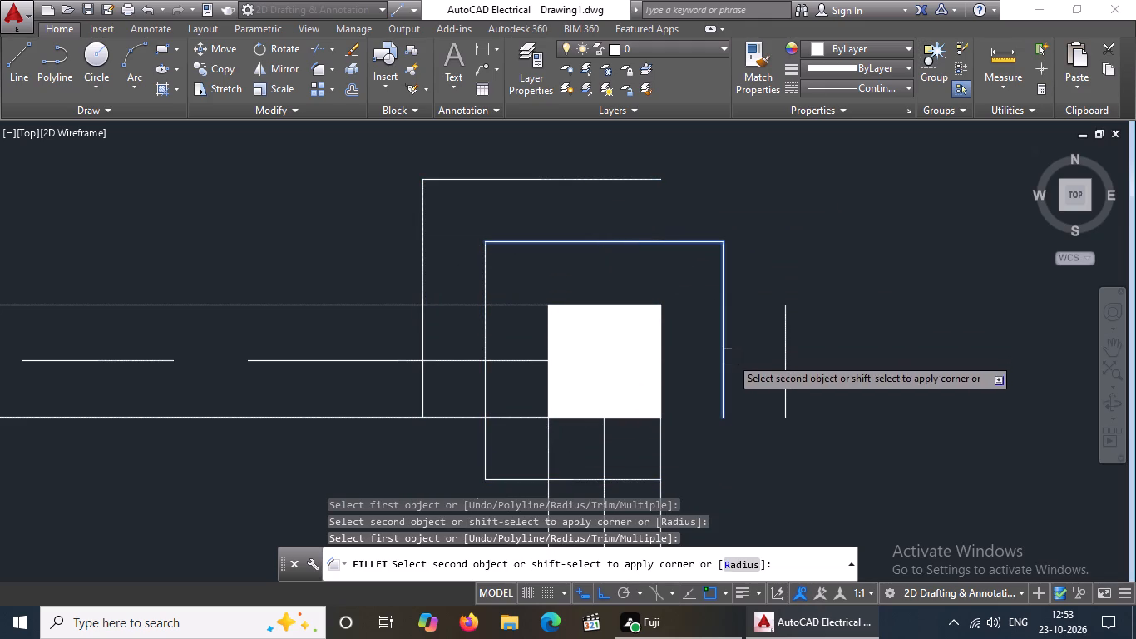
pyautogui.moveTo(730, 357); pyautogui.dragTo(729, 348)
pyautogui.click(644, 181)
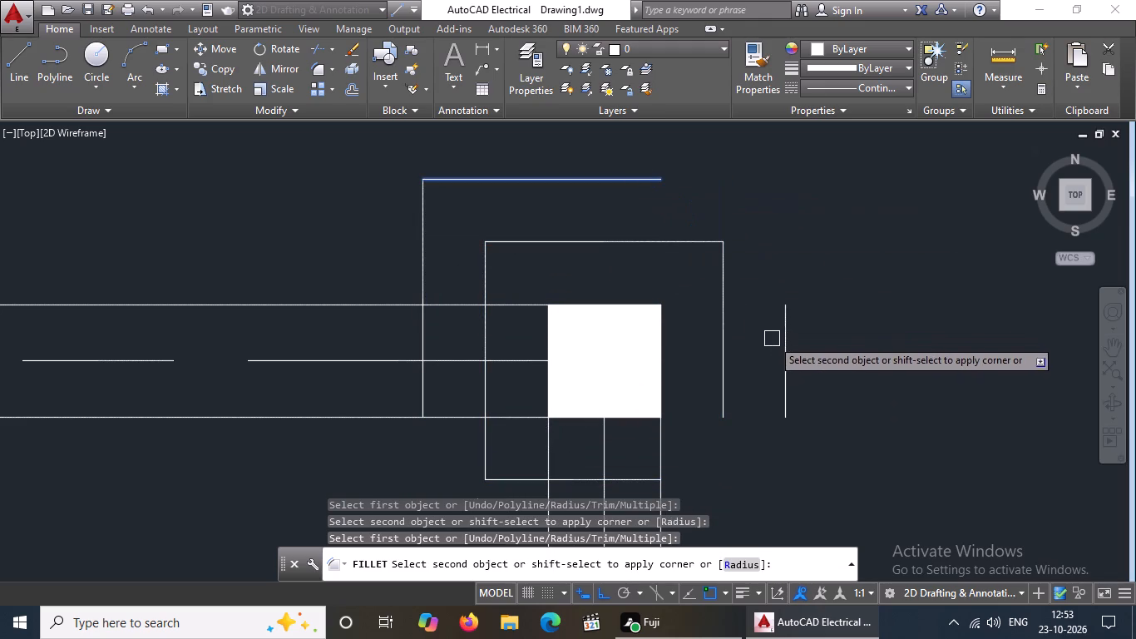
pyautogui.click(784, 339)
# Fillet the outer square's two lower corners and the inner square's lower-right corner around the master bedroom bay's top-right column.
pyautogui.scroll(-6, 787, 324)
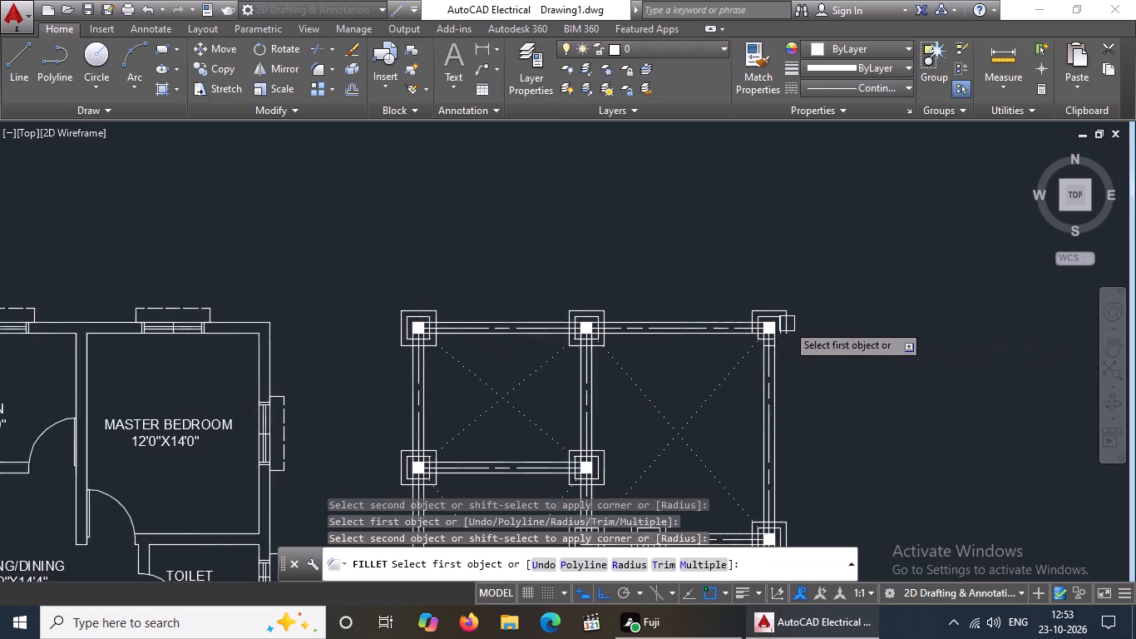
pyautogui.scroll(4, 783, 341)
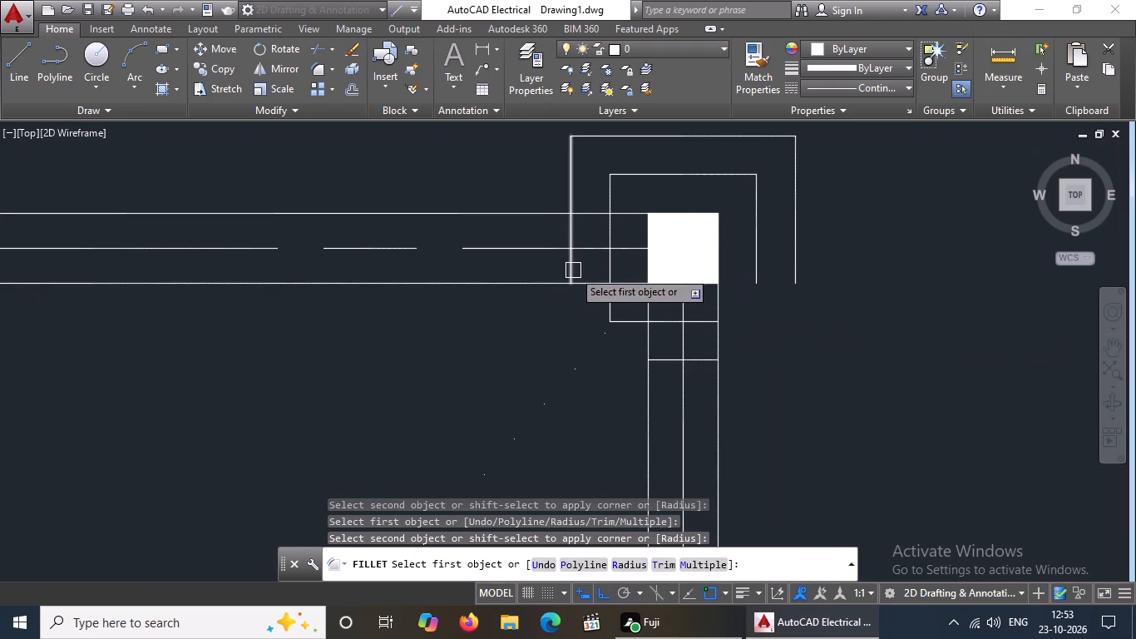
pyautogui.click(573, 266)
pyautogui.scroll(3, 688, 364)
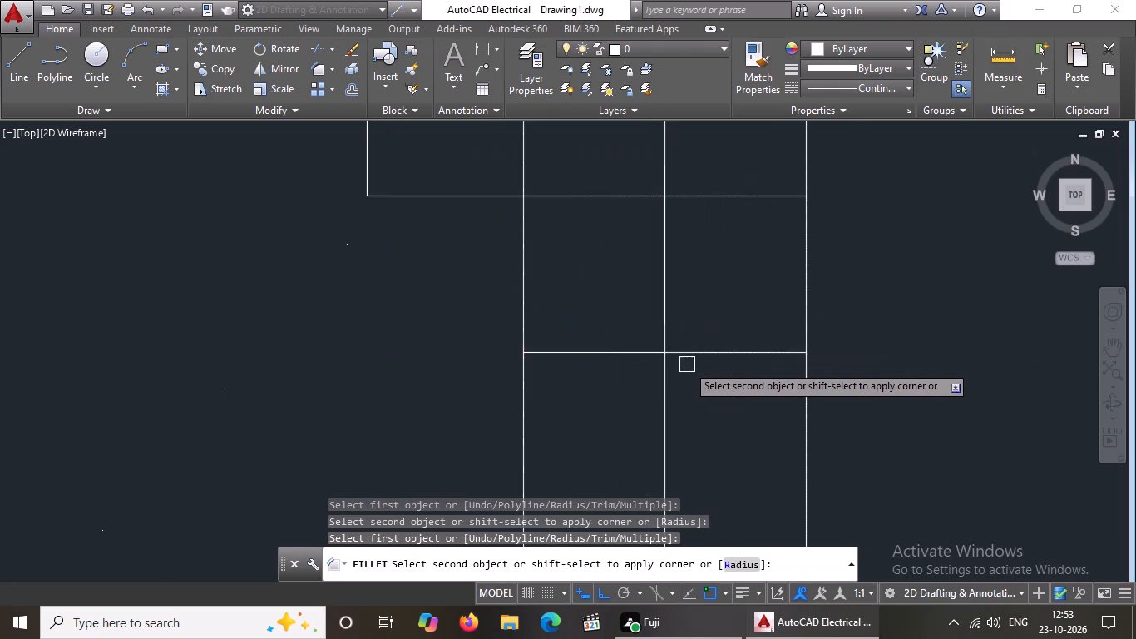
pyautogui.click(572, 340)
pyautogui.click(576, 356)
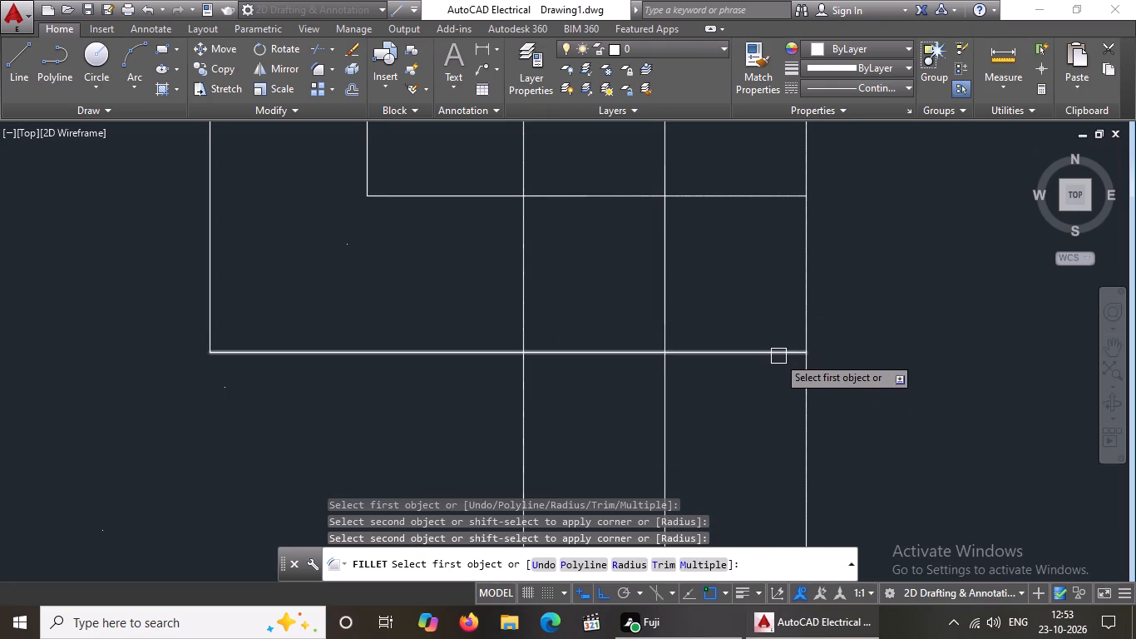
pyautogui.click(777, 357)
pyautogui.scroll(-5, 782, 345)
pyautogui.scroll(2, 820, 289)
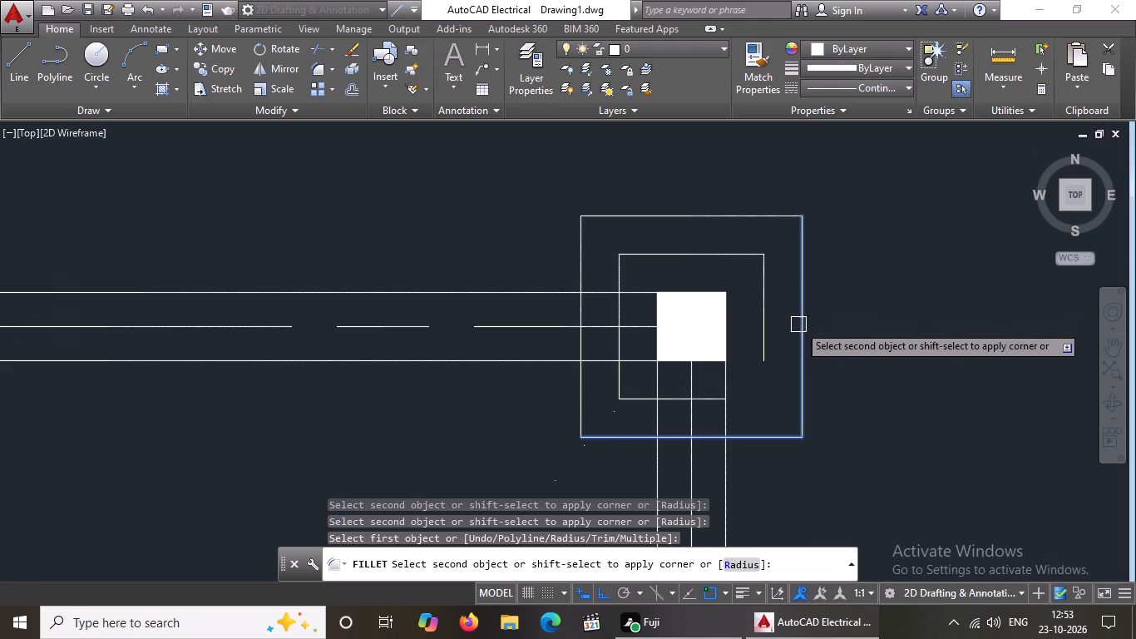
pyautogui.click(805, 321)
pyautogui.click(710, 396)
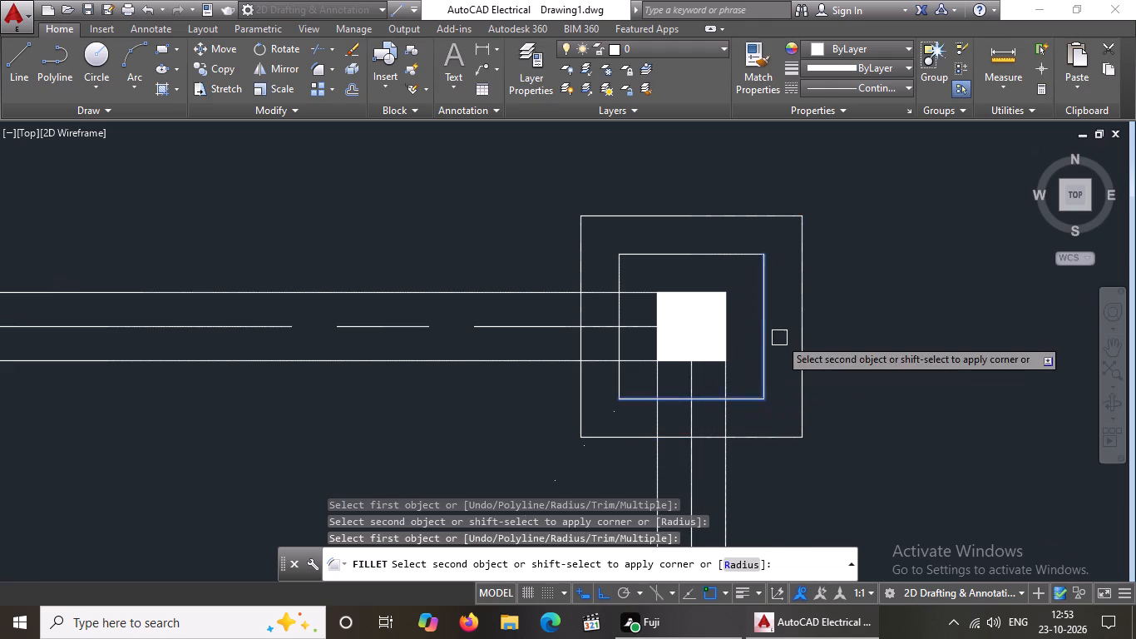
pyautogui.click(769, 345)
# Examine the column squares across the whole structural plan and the neighbouring floor plan, and end the Fillet command.
pyautogui.scroll(-4, 766, 354)
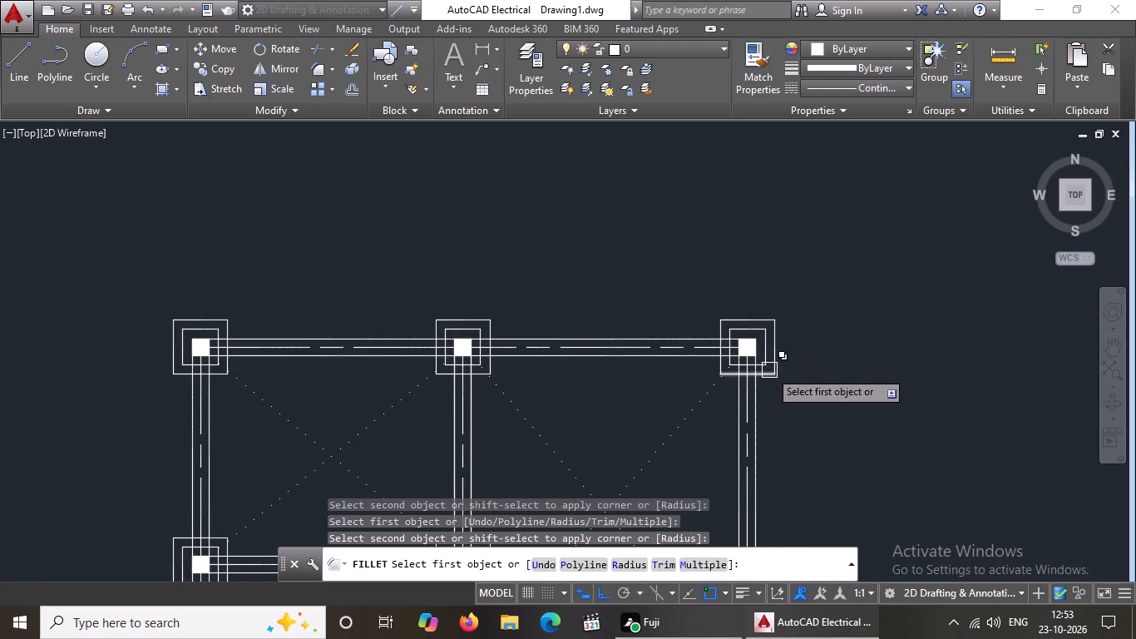
pyautogui.scroll(-5, 769, 370)
pyautogui.scroll(-2, 761, 483)
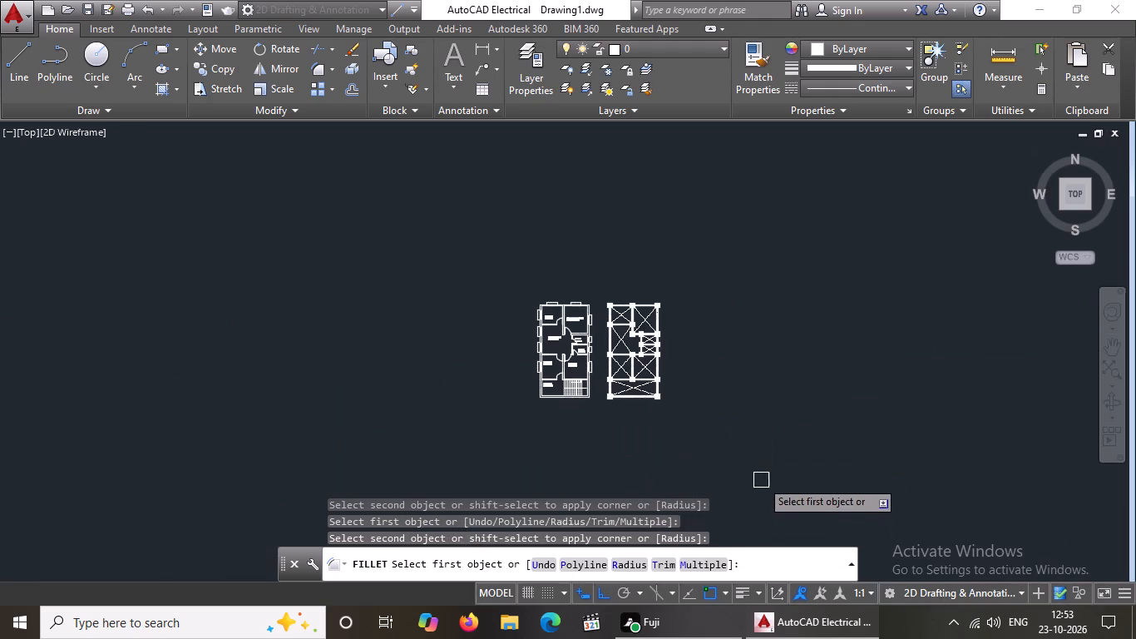
pyautogui.scroll(-1, 761, 479)
pyautogui.scroll(3, 549, 370)
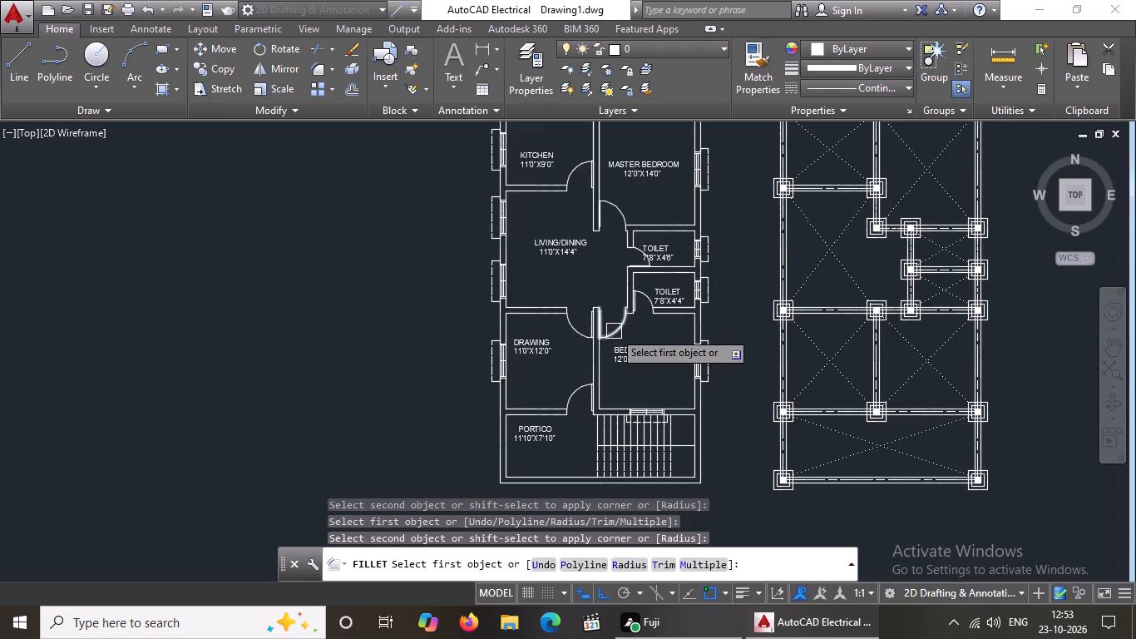
pyautogui.scroll(1, 614, 331)
pyautogui.scroll(-2, 614, 330)
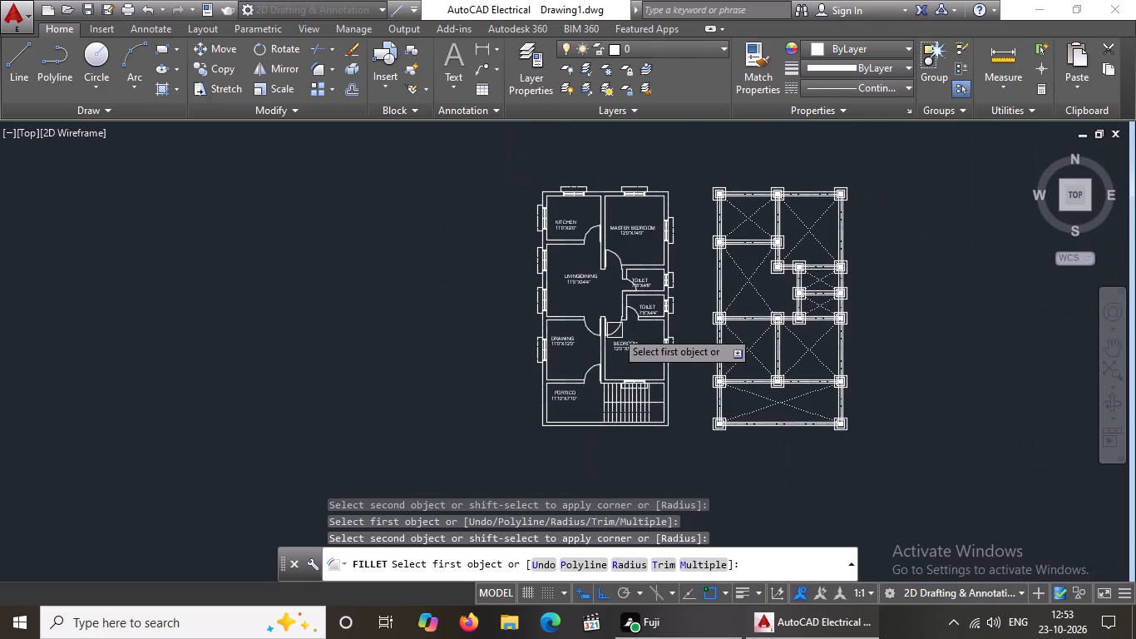
pyautogui.scroll(2, 706, 324)
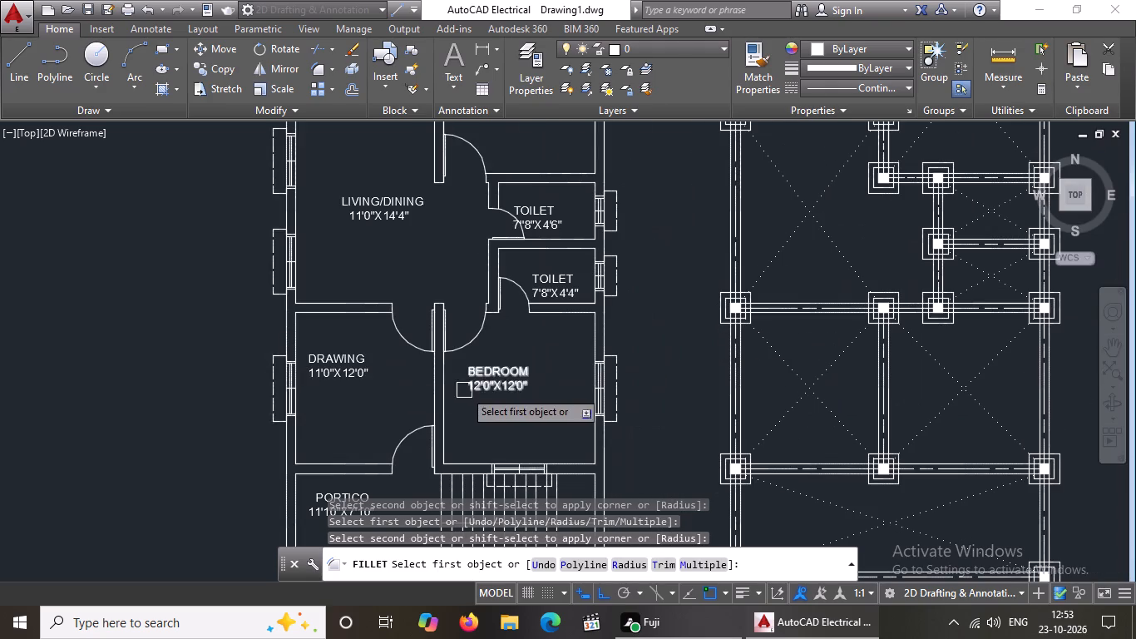
pyautogui.scroll(-4, 470, 383)
pyautogui.scroll(3, 527, 421)
pyautogui.scroll(2, 373, 419)
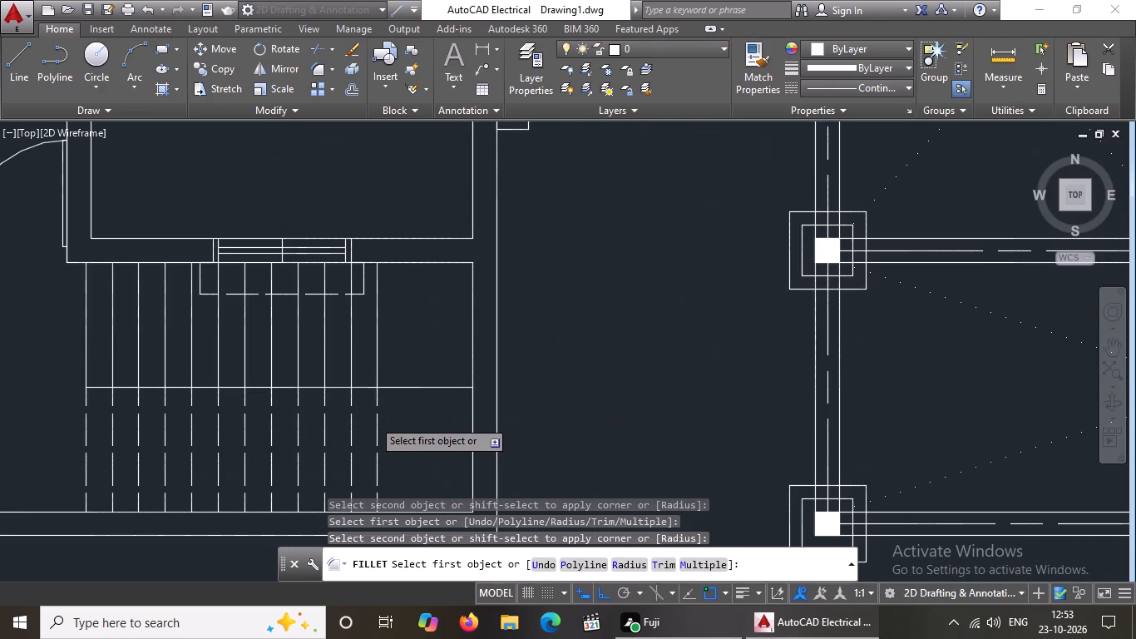
pyautogui.press('Escape')
# Change the colour of the inner bottom wall line below the portico and stairs to yellow.
pyautogui.scroll(-3, 380, 413)
pyautogui.scroll(2, 319, 418)
pyautogui.click(282, 458)
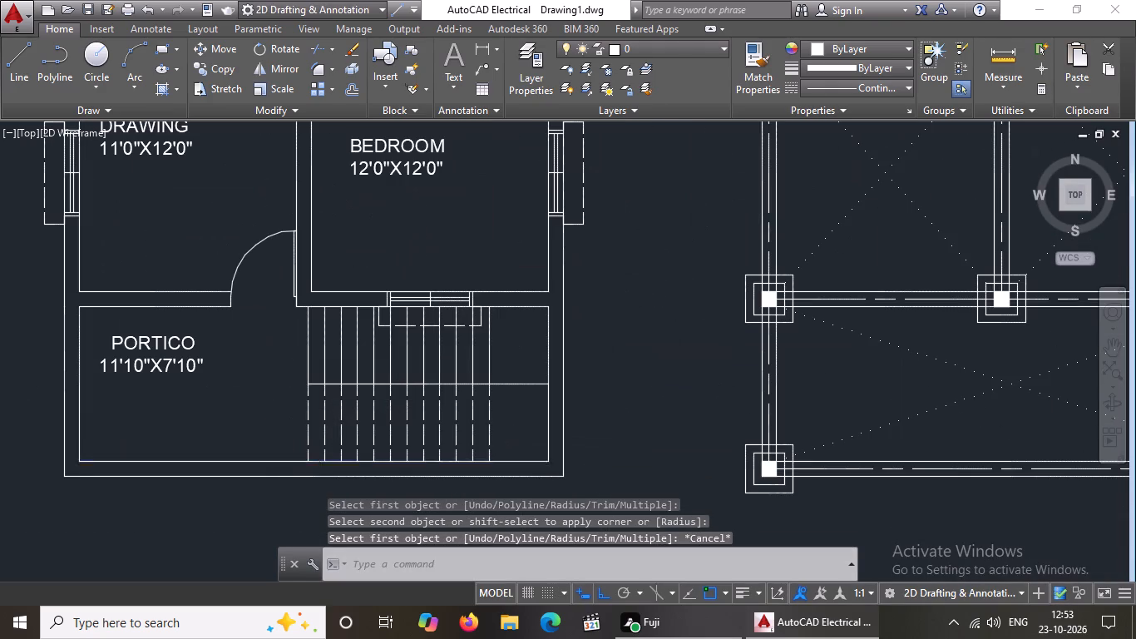
pyautogui.click(843, 49)
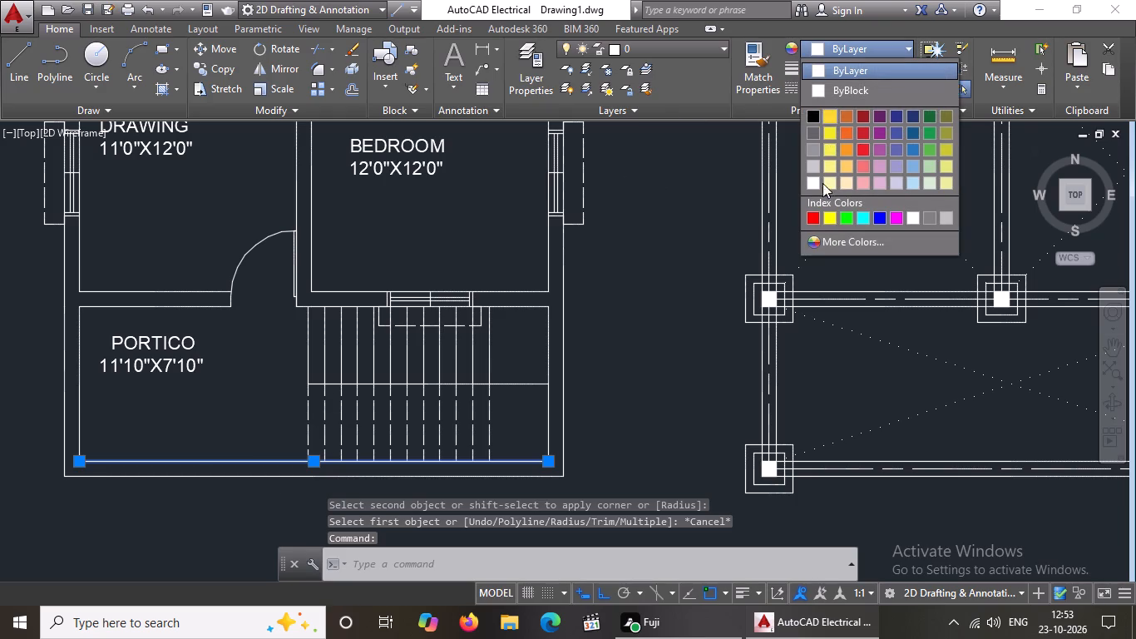
pyautogui.click(827, 215)
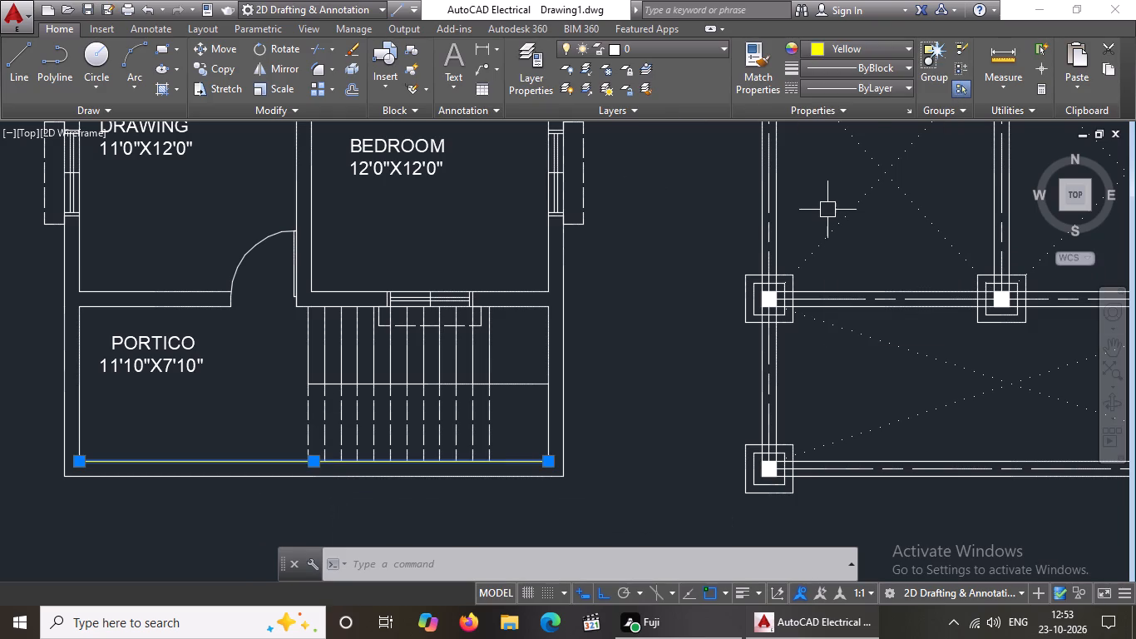
# Change the colour of the inner and outer bottom wall lines below the portico and stairs to magenta.
pyautogui.click(887, 51)
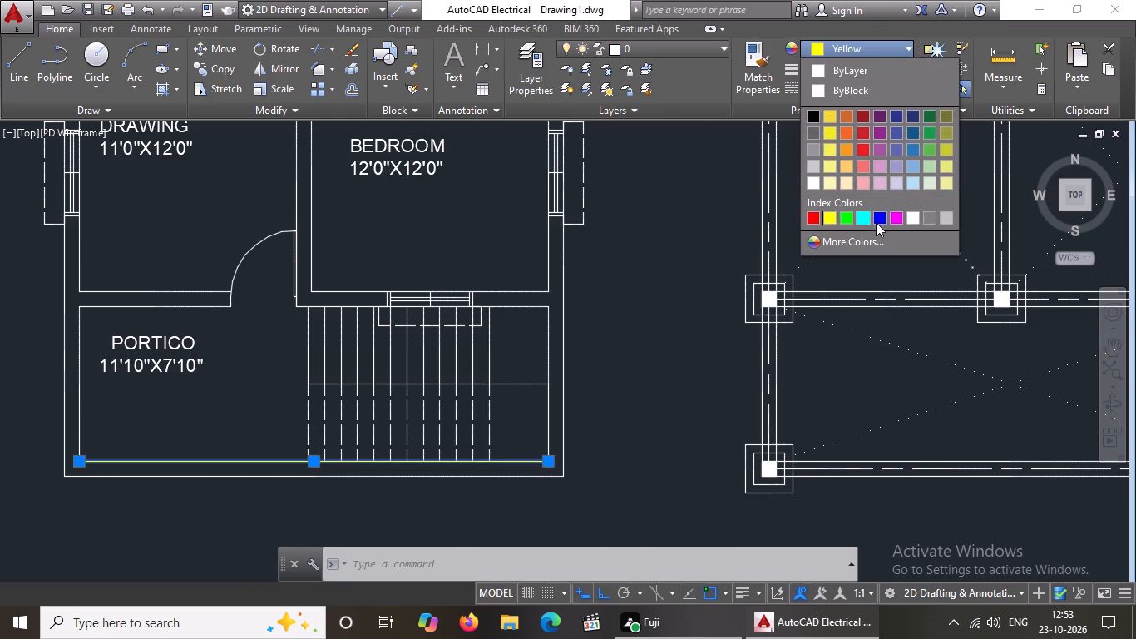
pyautogui.click(893, 211)
pyautogui.click(501, 474)
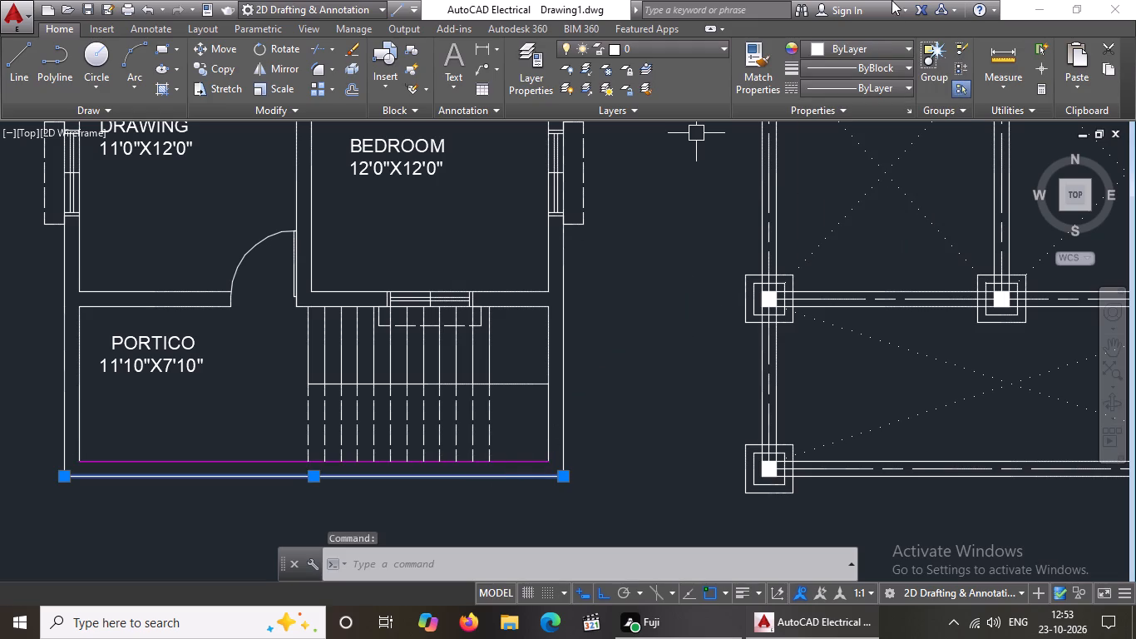
pyautogui.click(852, 47)
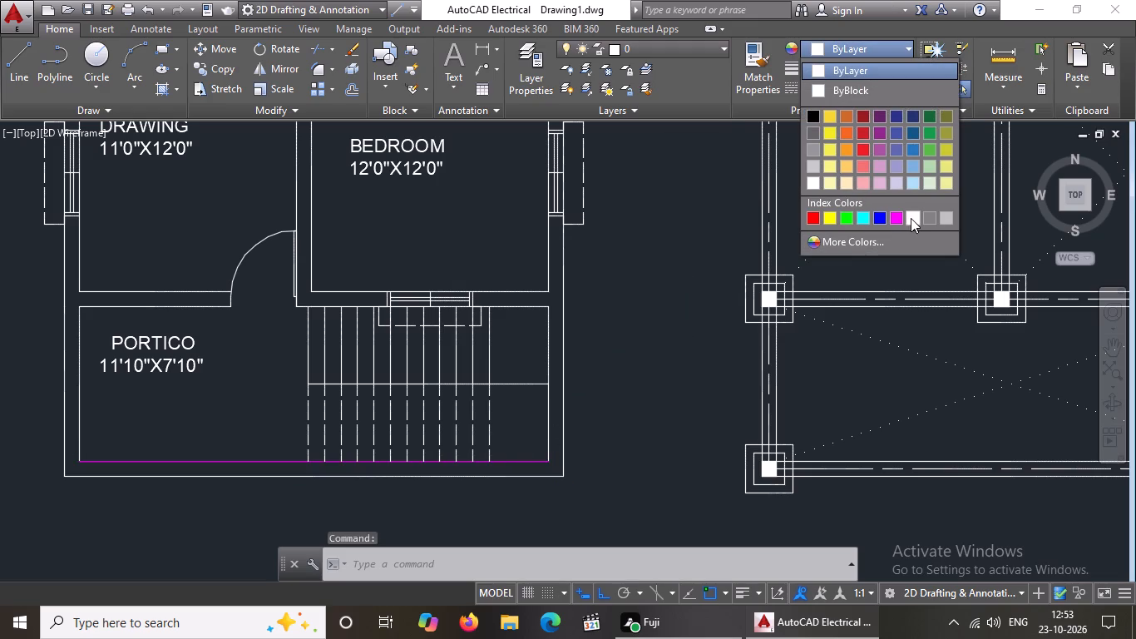
pyautogui.click(894, 212)
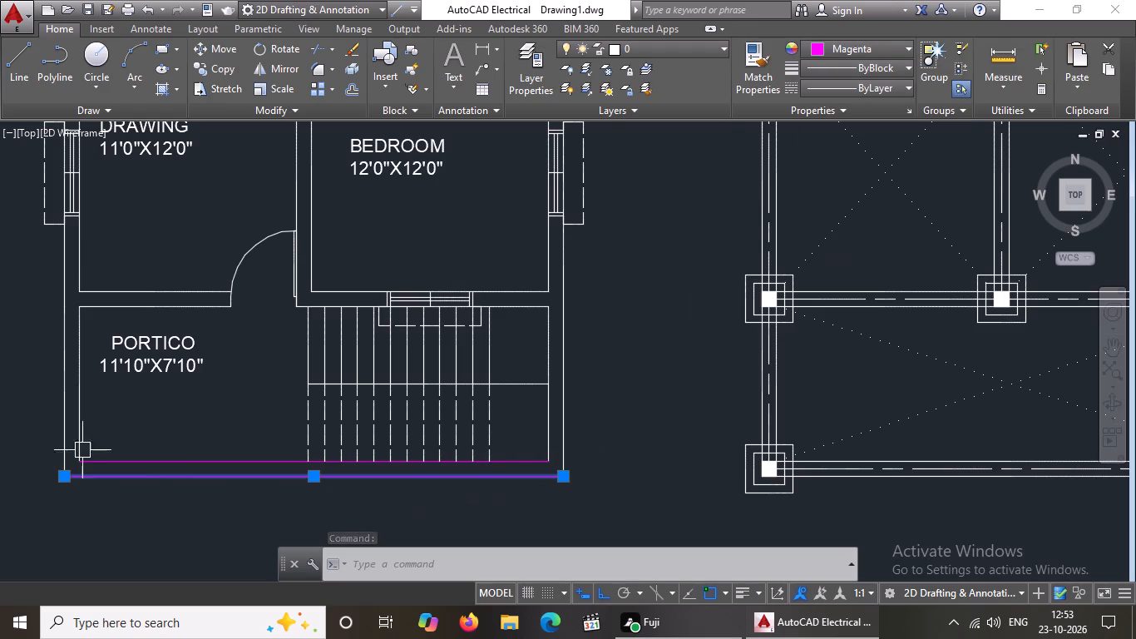
# Change the outer and inner left wall lines beside the portico to magenta.
pyautogui.click(59, 414)
pyautogui.click(832, 46)
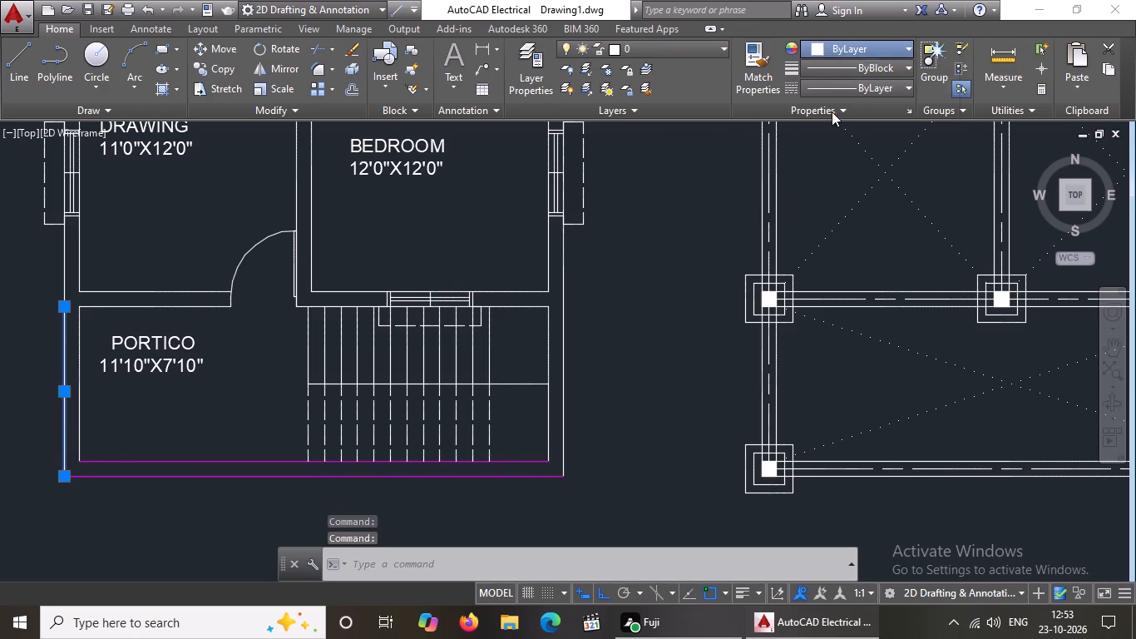
pyautogui.click(897, 214)
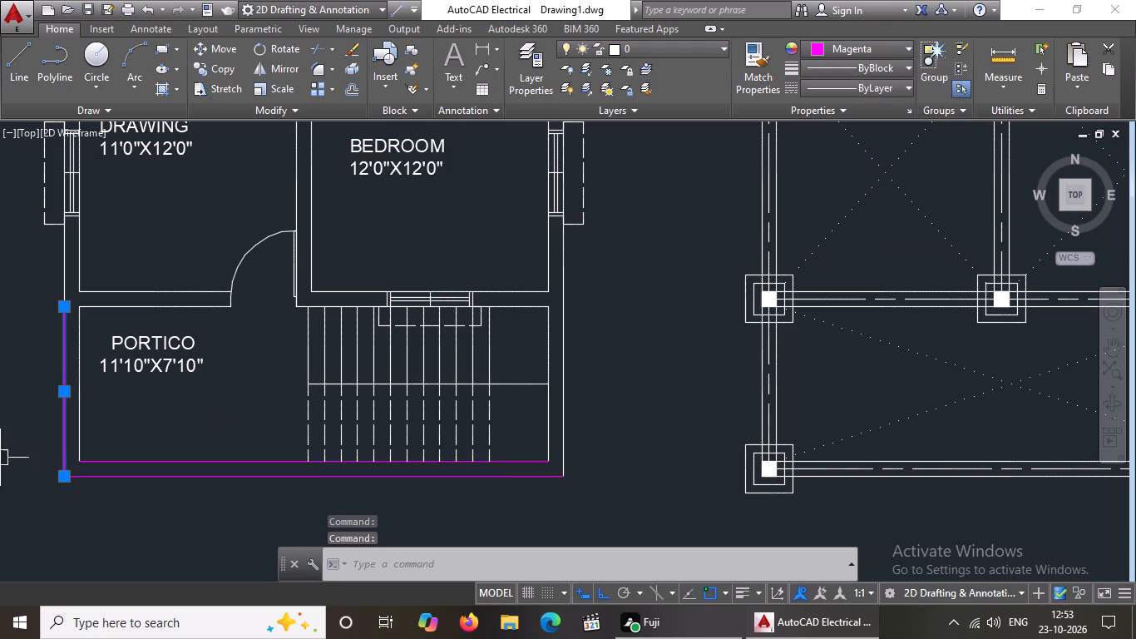
pyautogui.click(82, 406)
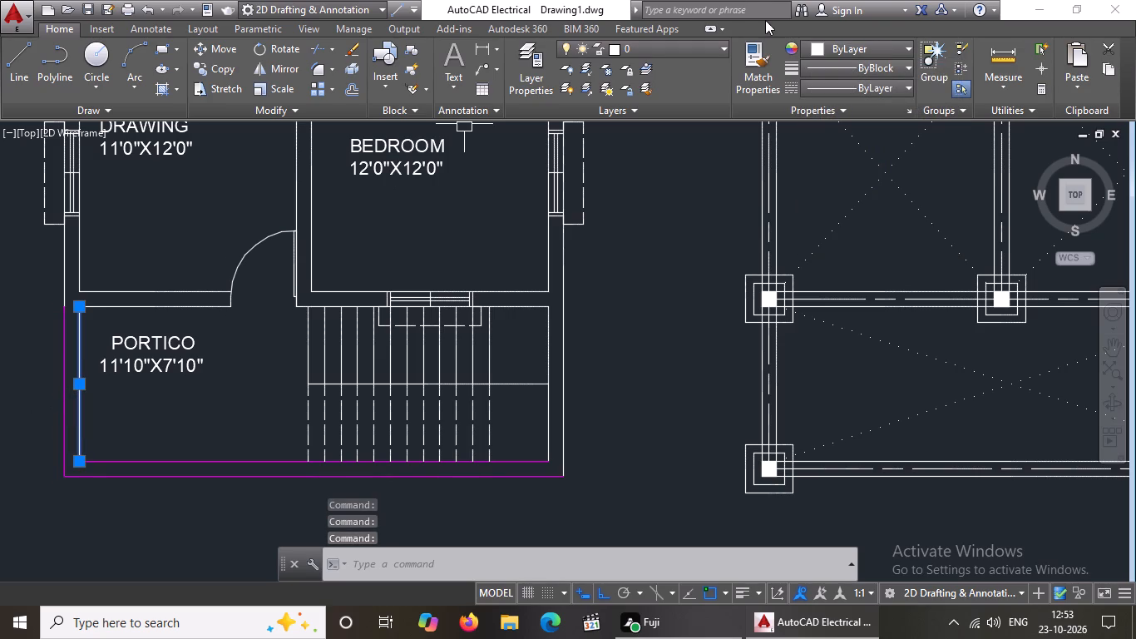
pyautogui.click(828, 43)
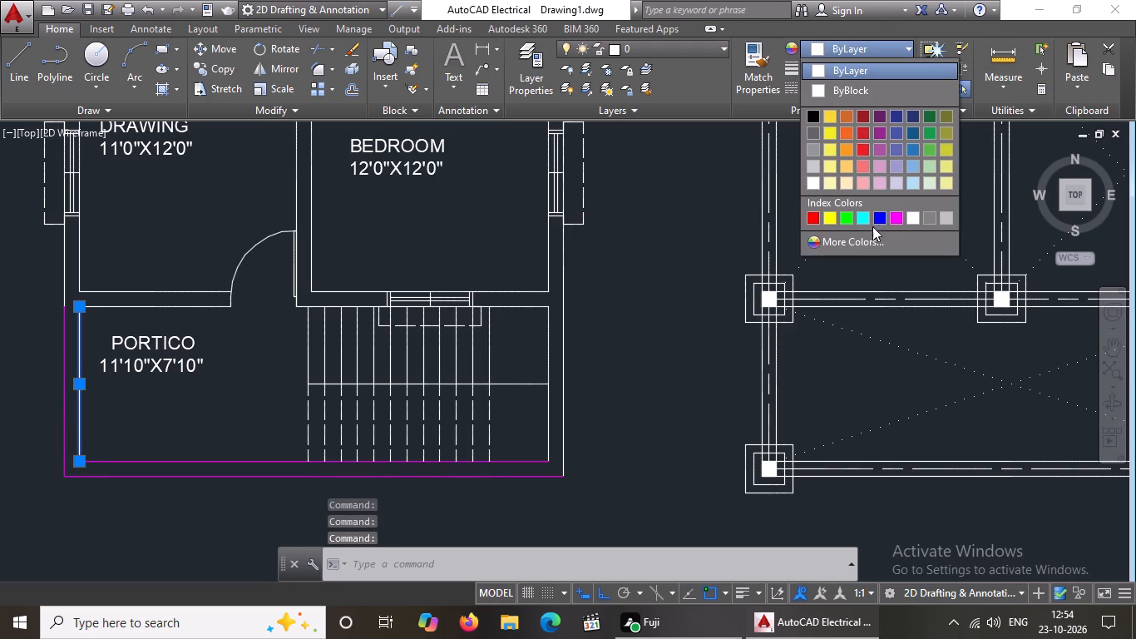
pyautogui.click(892, 213)
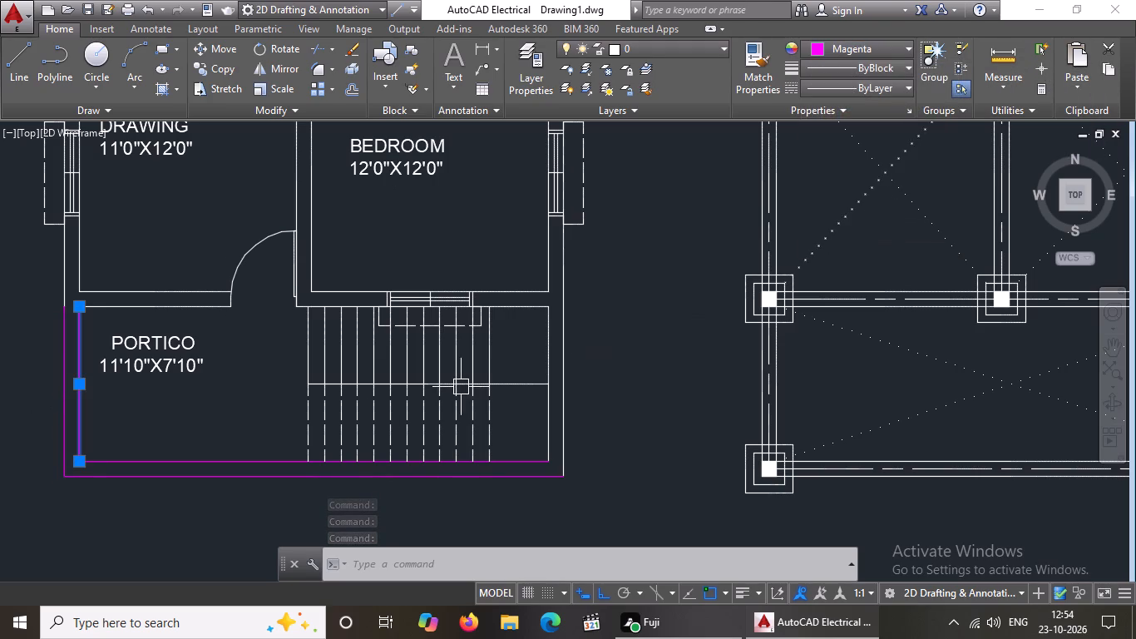
# Change the inner right wall line beside the stairs and the floor plan's long outer right wall line to magenta.
pyautogui.moveTo(546, 348); pyautogui.dragTo(553, 338)
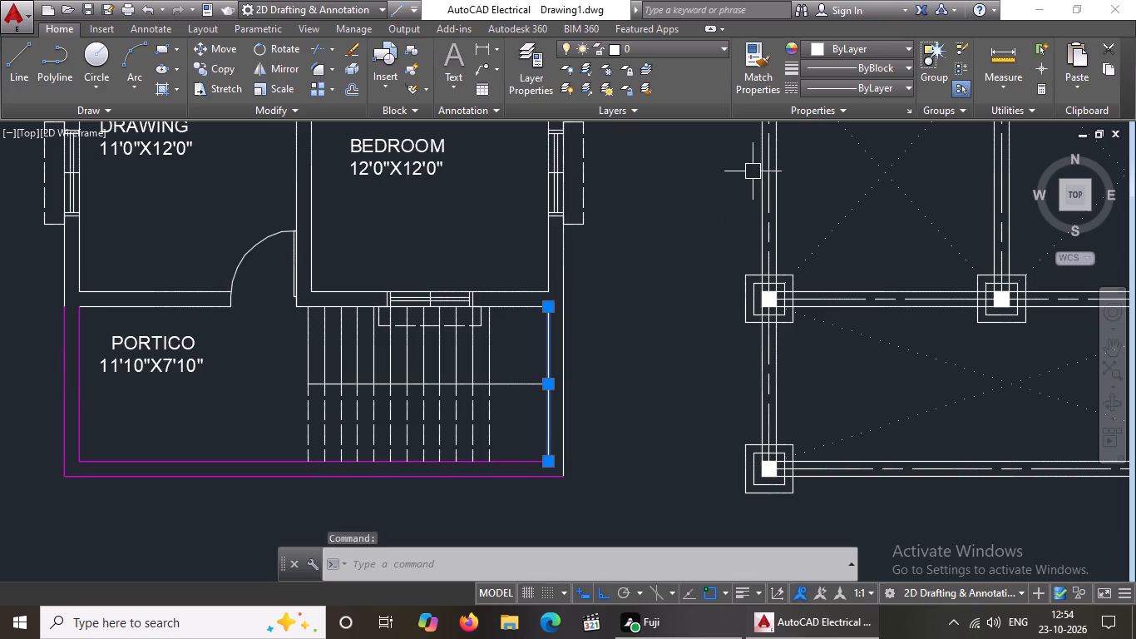
pyautogui.click(865, 47)
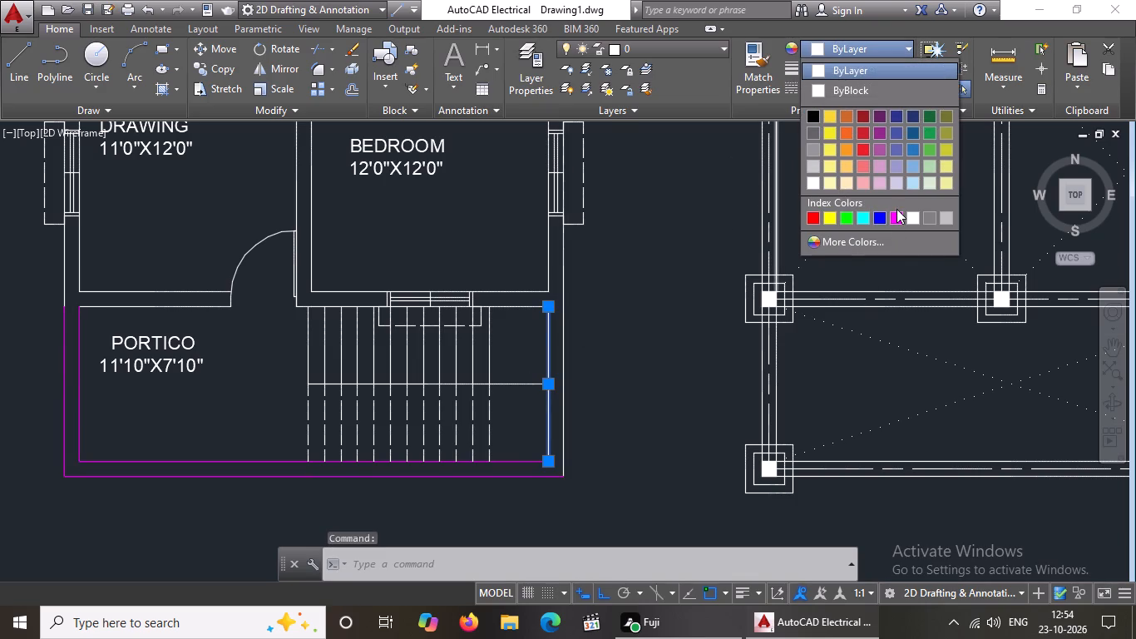
pyautogui.click(896, 208)
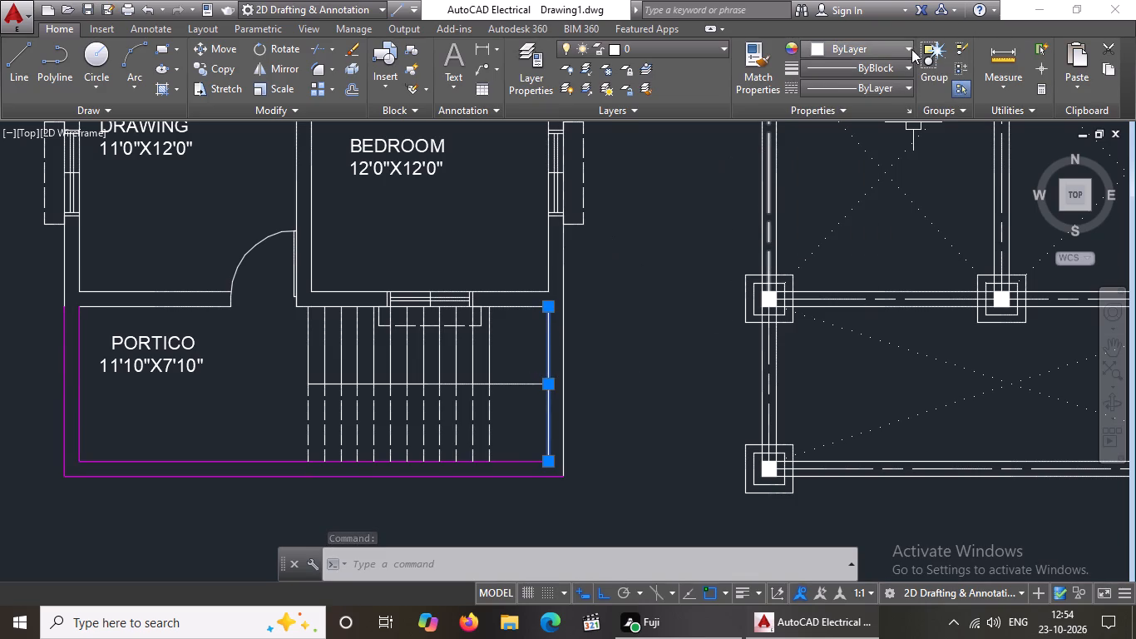
pyautogui.click(909, 48)
pyautogui.click(894, 218)
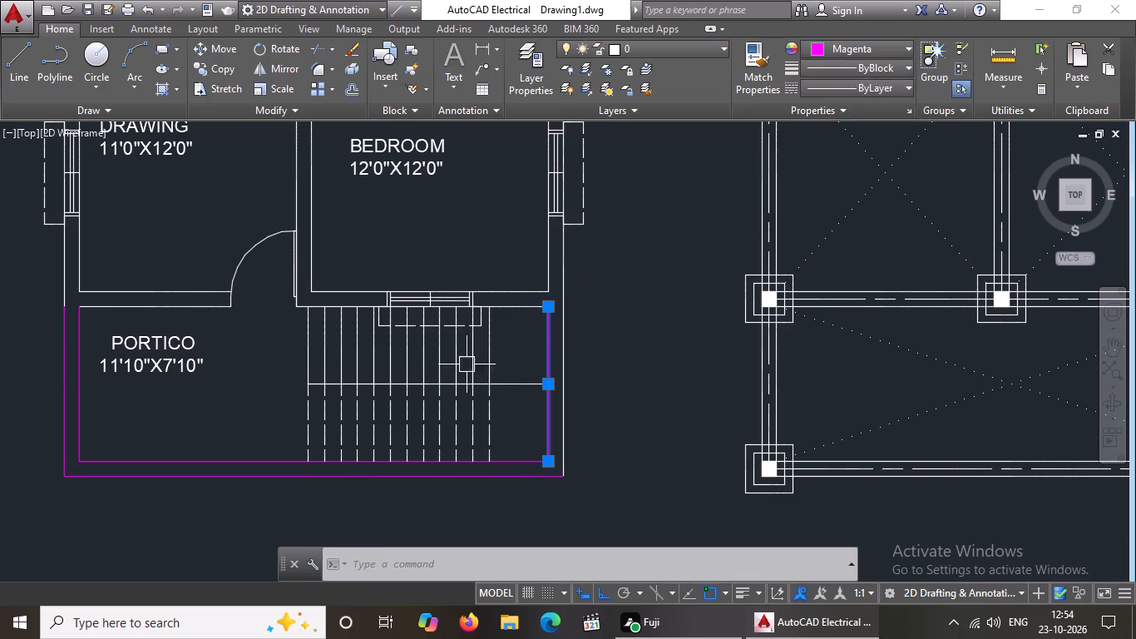
pyautogui.click(562, 343)
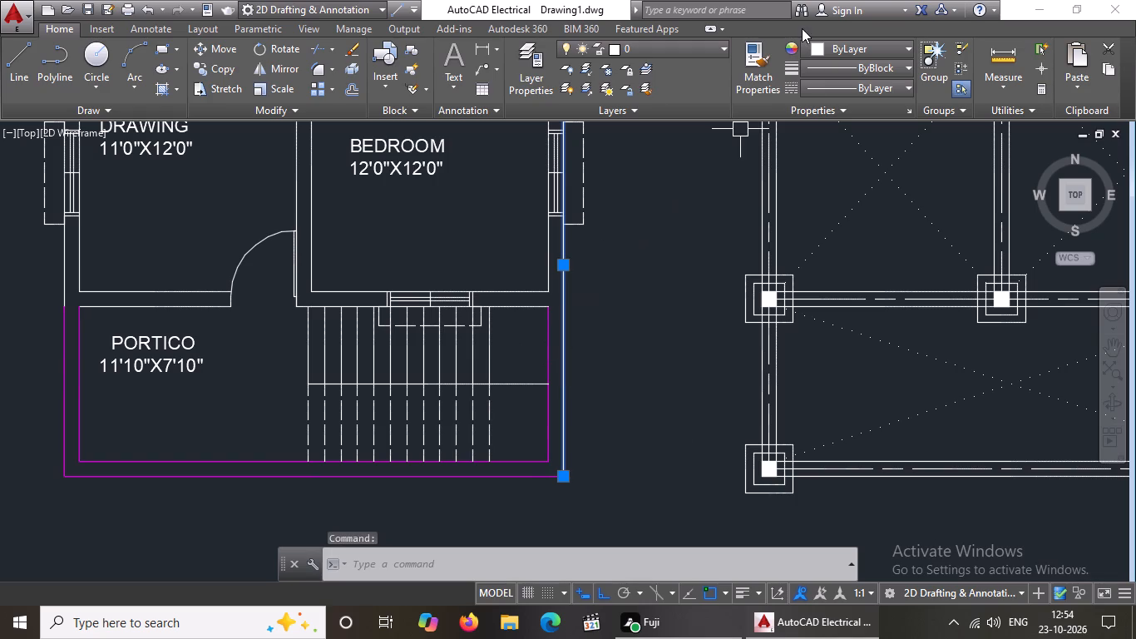
pyautogui.click(826, 43)
pyautogui.click(900, 221)
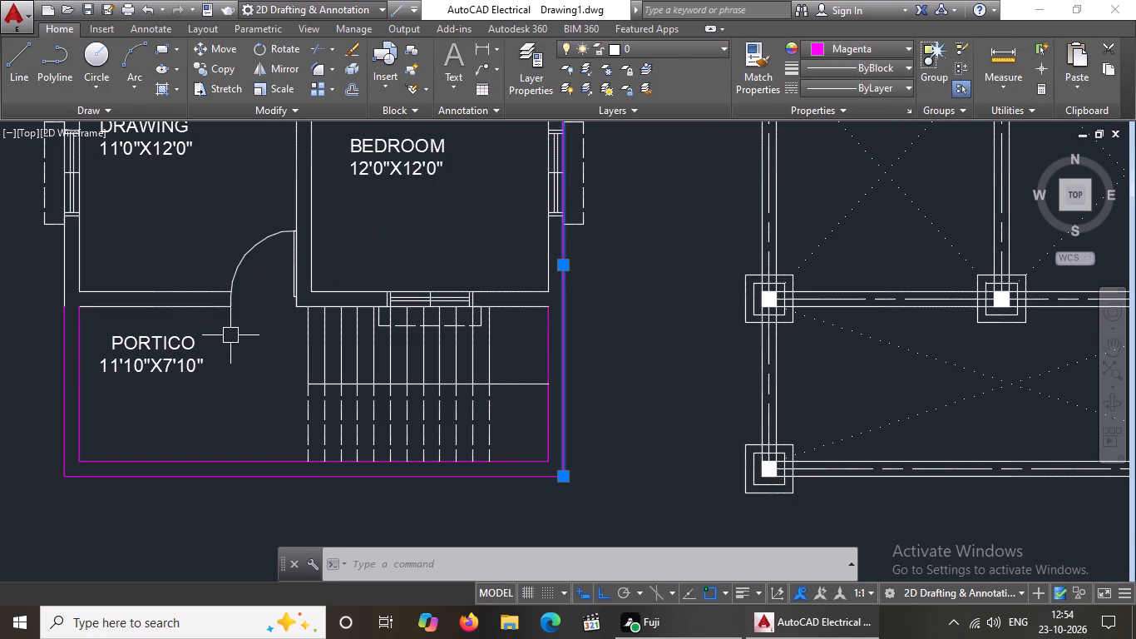
# Change both lines of the wall between the portico and the drawing room to magenta.
pyautogui.scroll(2, 119, 280)
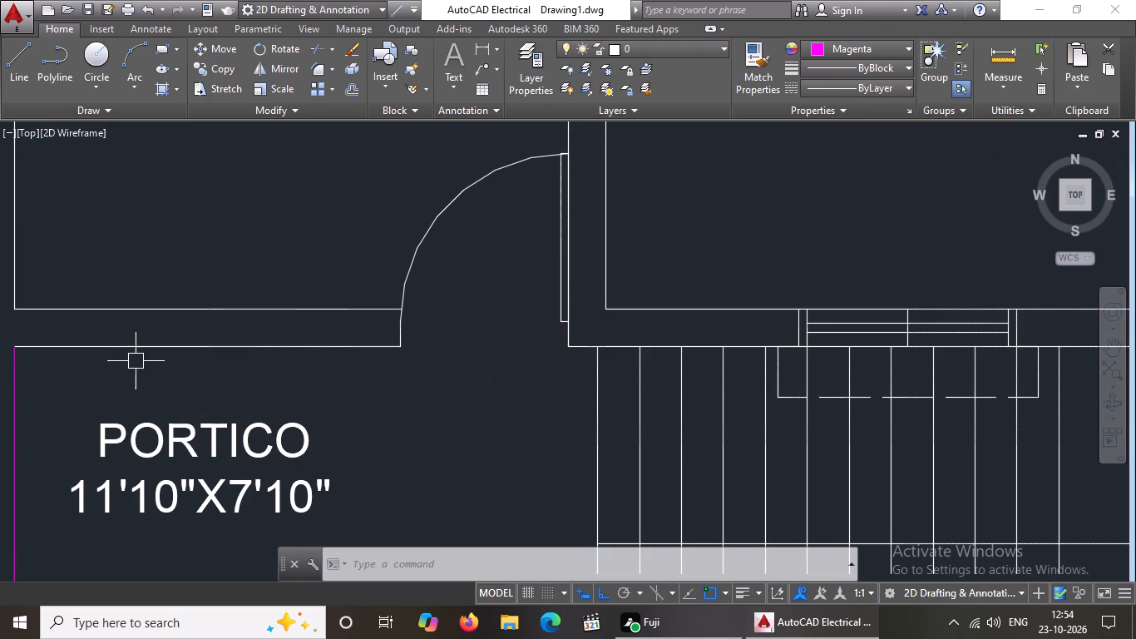
pyautogui.click(144, 352)
pyautogui.click(838, 47)
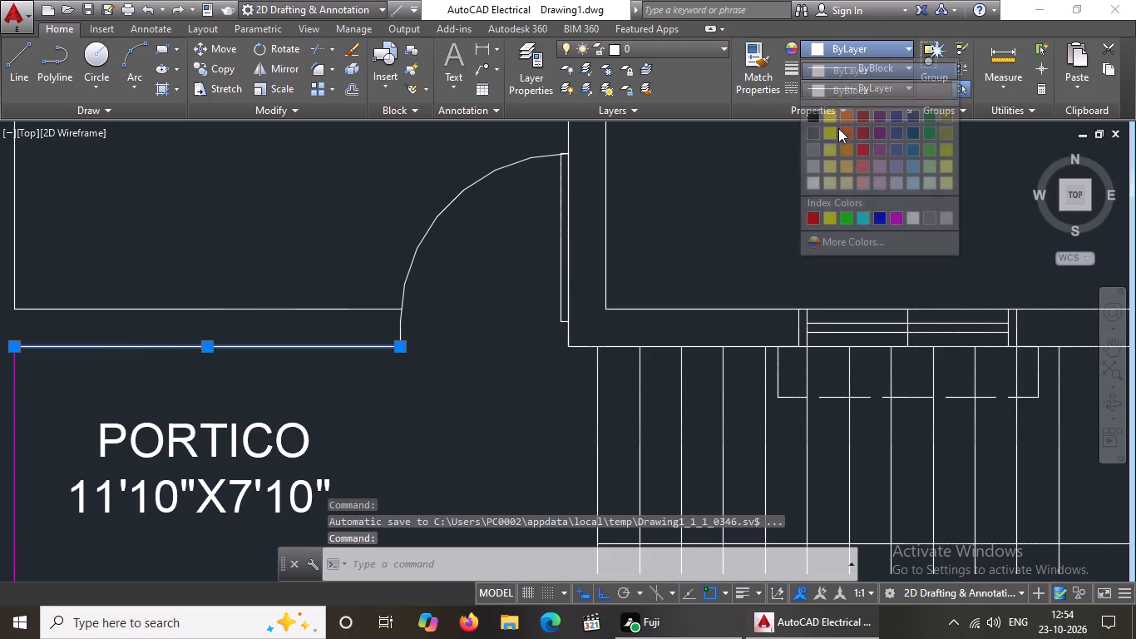
pyautogui.moveTo(896, 215); pyautogui.dragTo(892, 222)
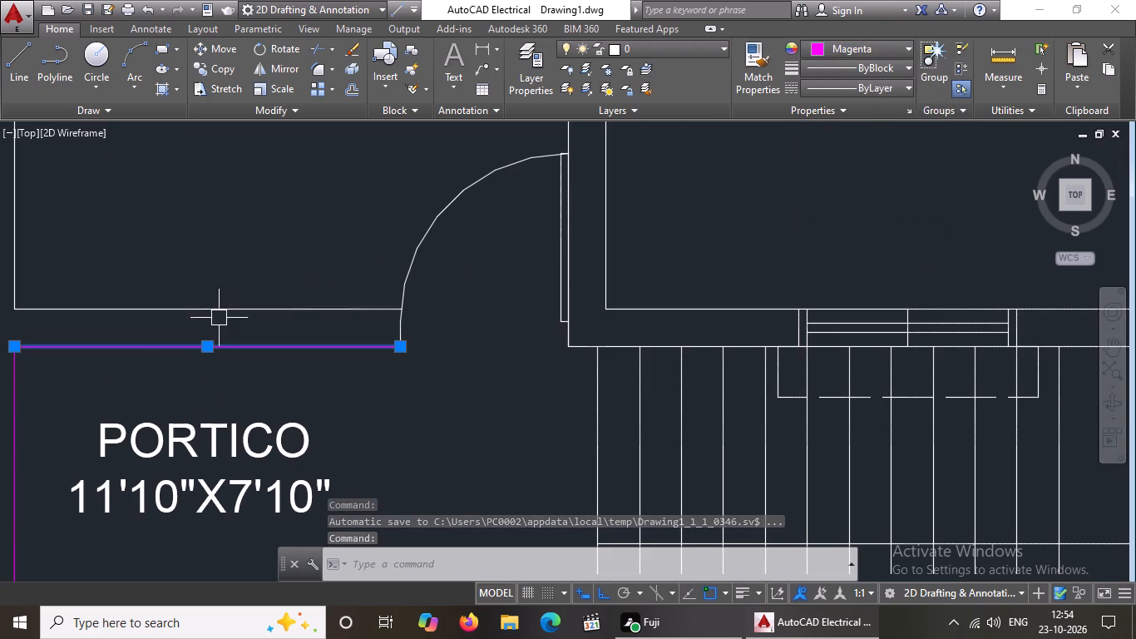
pyautogui.click(225, 307)
pyautogui.click(857, 43)
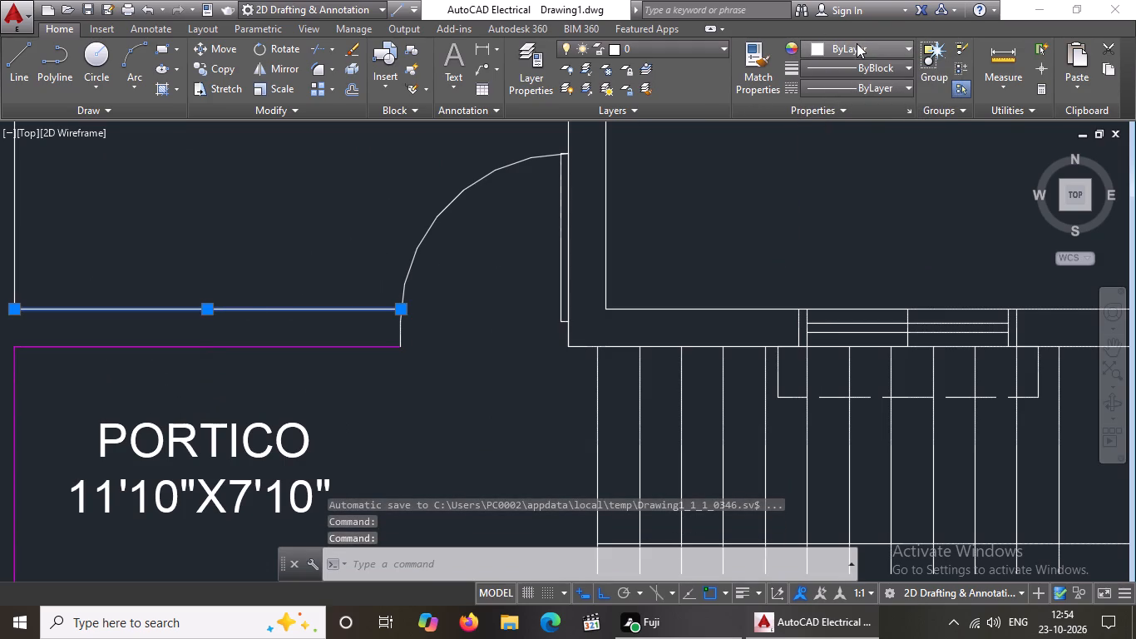
pyautogui.click(892, 214)
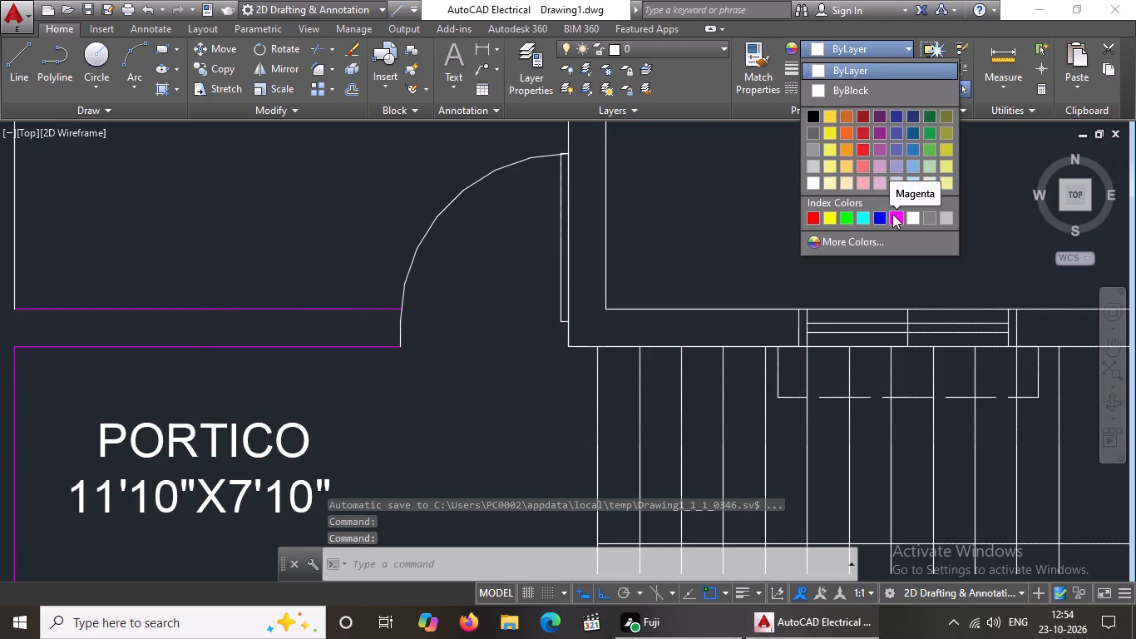
# Erase the short wall-line segment above the stairs, next to the drawing room's entrance door.
pyautogui.scroll(-6, 484, 245)
pyautogui.scroll(2, 541, 255)
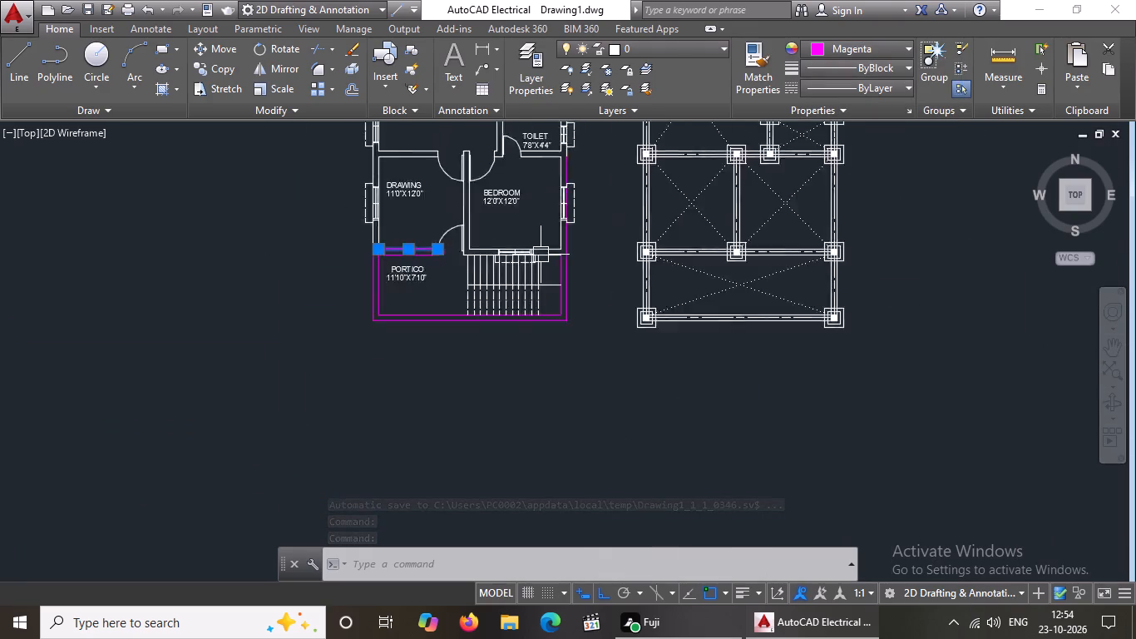
pyautogui.scroll(1, 541, 255)
pyautogui.scroll(2, 411, 227)
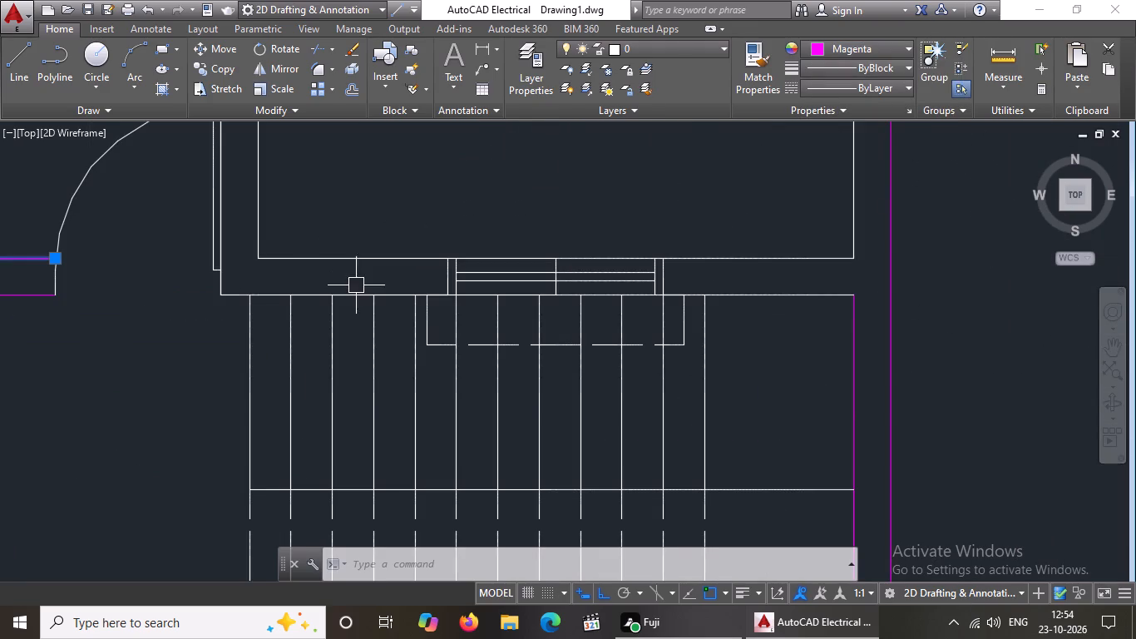
pyautogui.scroll(3, 230, 294)
pyautogui.click(227, 300)
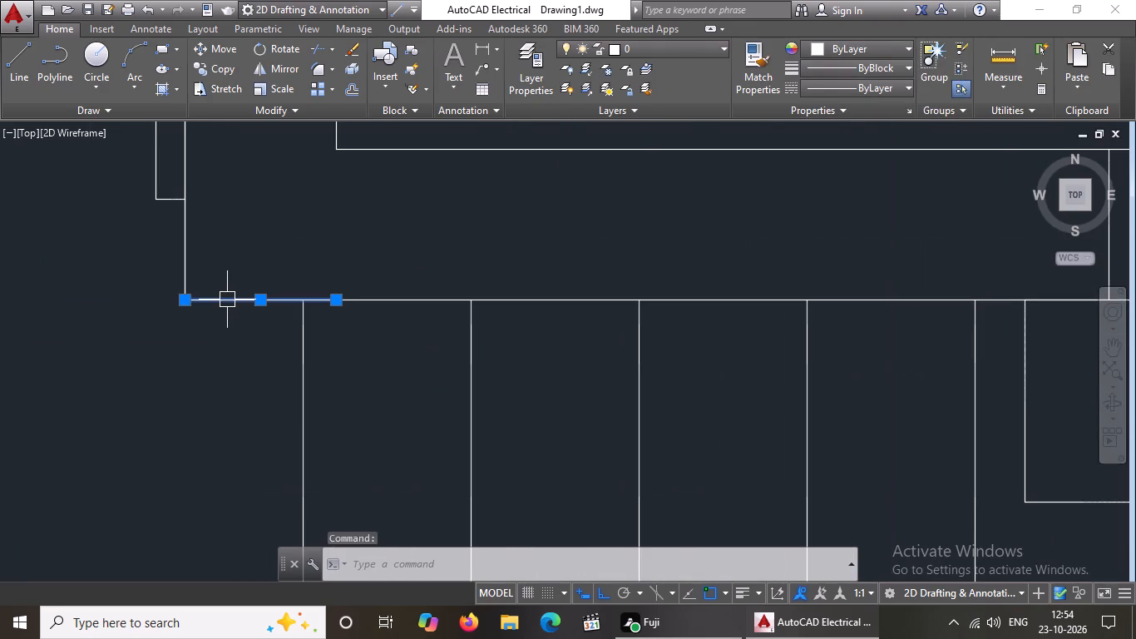
pyautogui.press('Delete')
pyautogui.press('Escape')
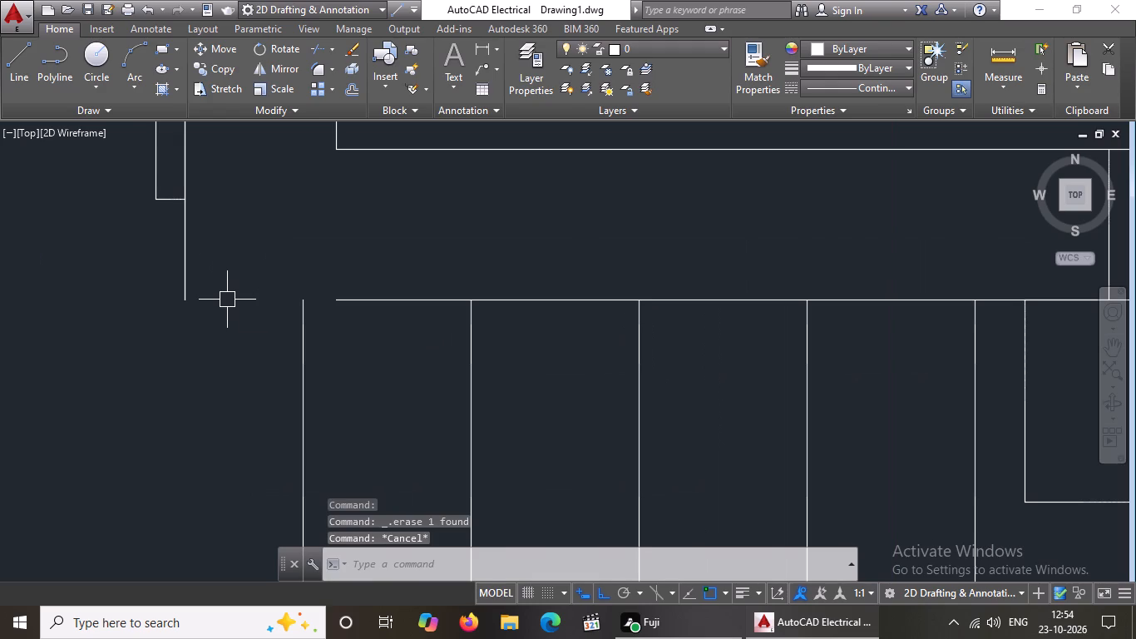
# Extend the wall line above the stairs across the gap to the vertical wall line at the entrance door.
pyautogui.write('EX')
pyautogui.press('Return')
pyautogui.press('Return')
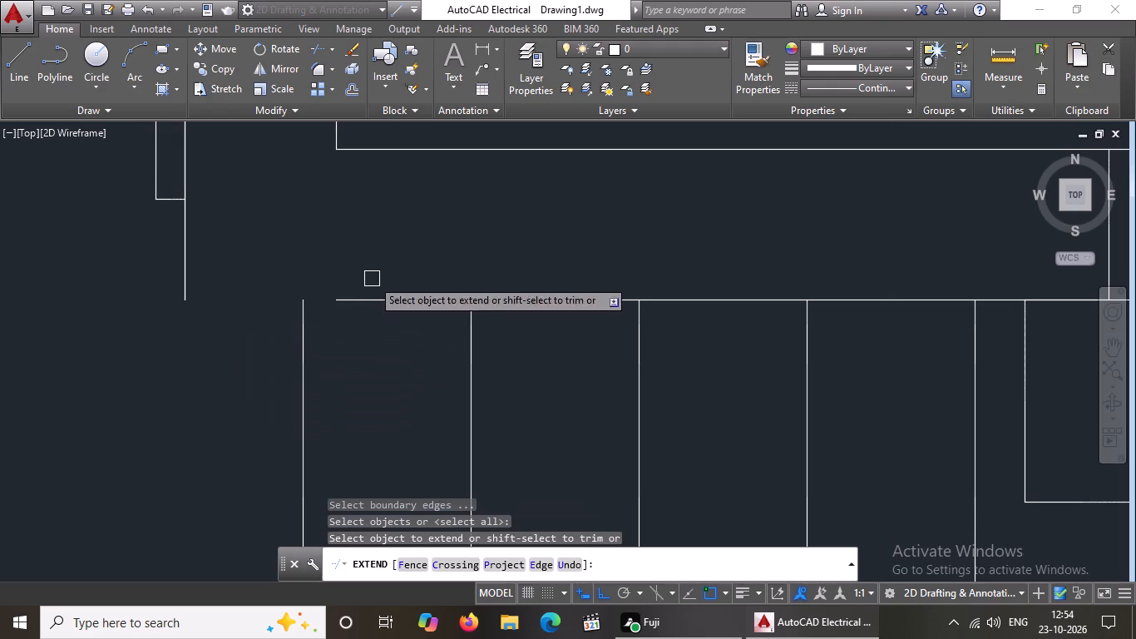
pyautogui.click(348, 301)
pyautogui.click(322, 302)
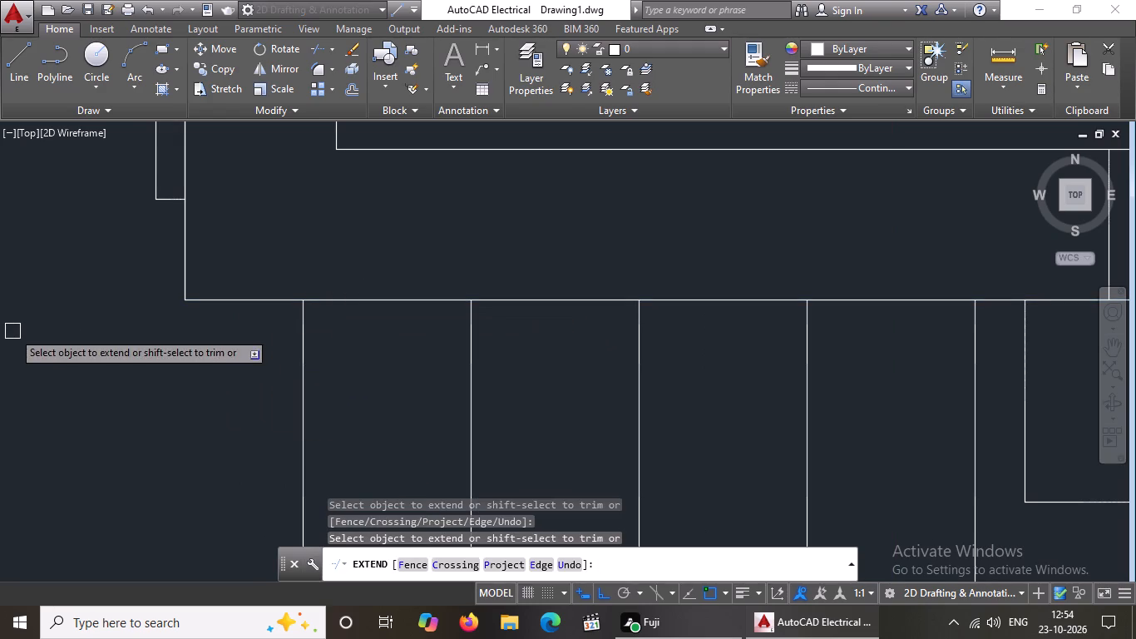
pyautogui.press('Escape')
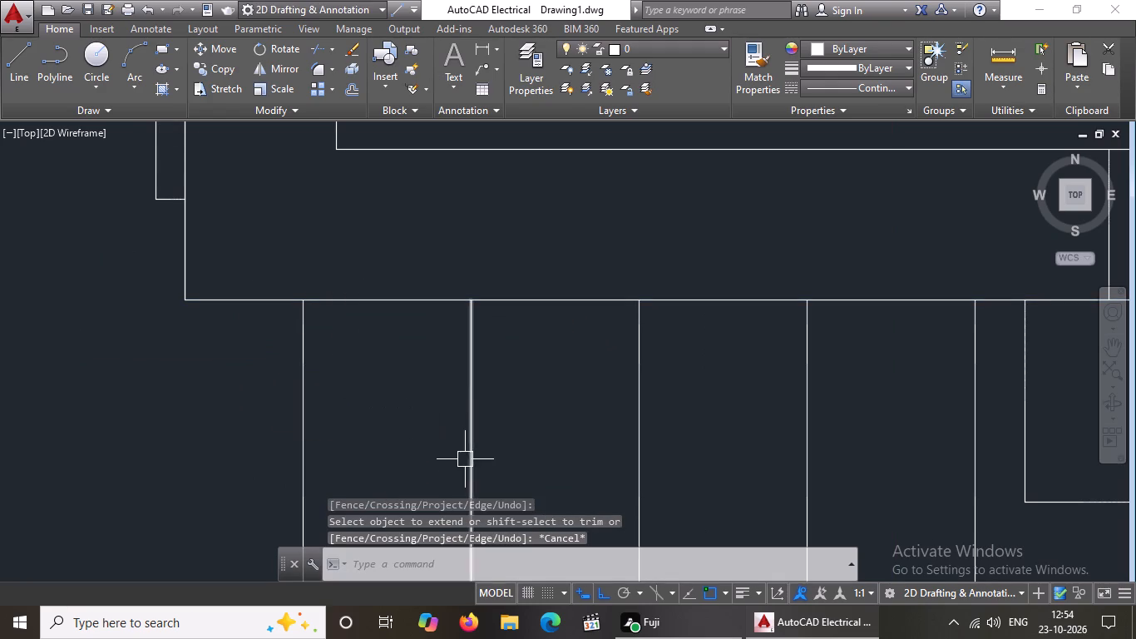
# Change both lines of the wall between the bedroom and the stairs to magenta.
pyautogui.scroll(-5, 501, 393)
pyautogui.moveTo(491, 368); pyautogui.dragTo(472, 311, button='middle')
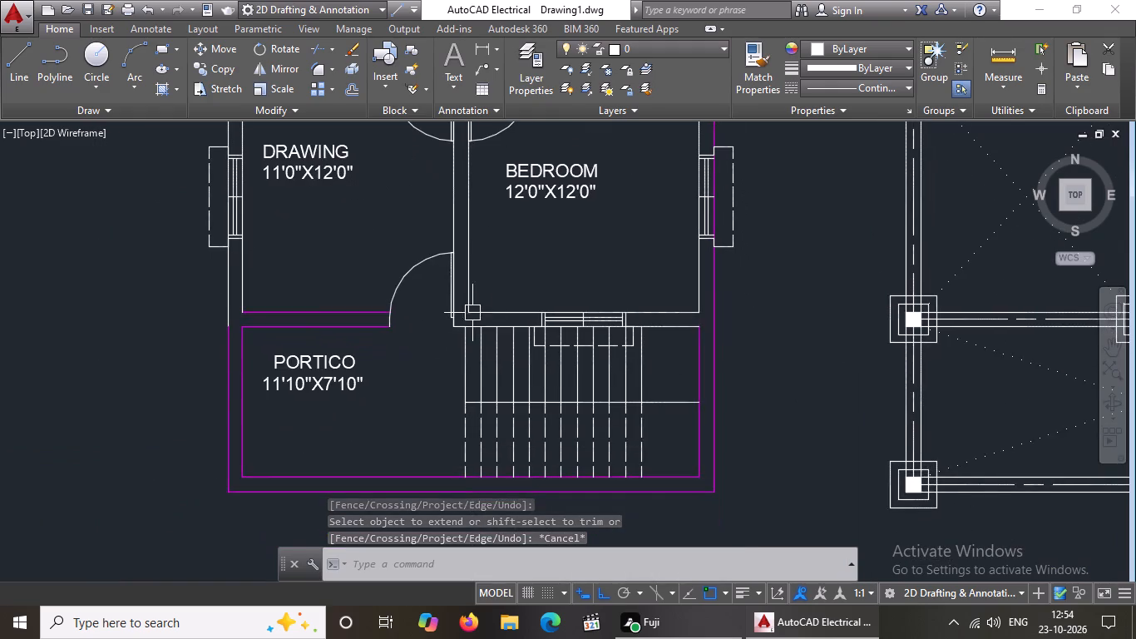
pyautogui.scroll(2, 493, 315)
pyautogui.click(478, 340)
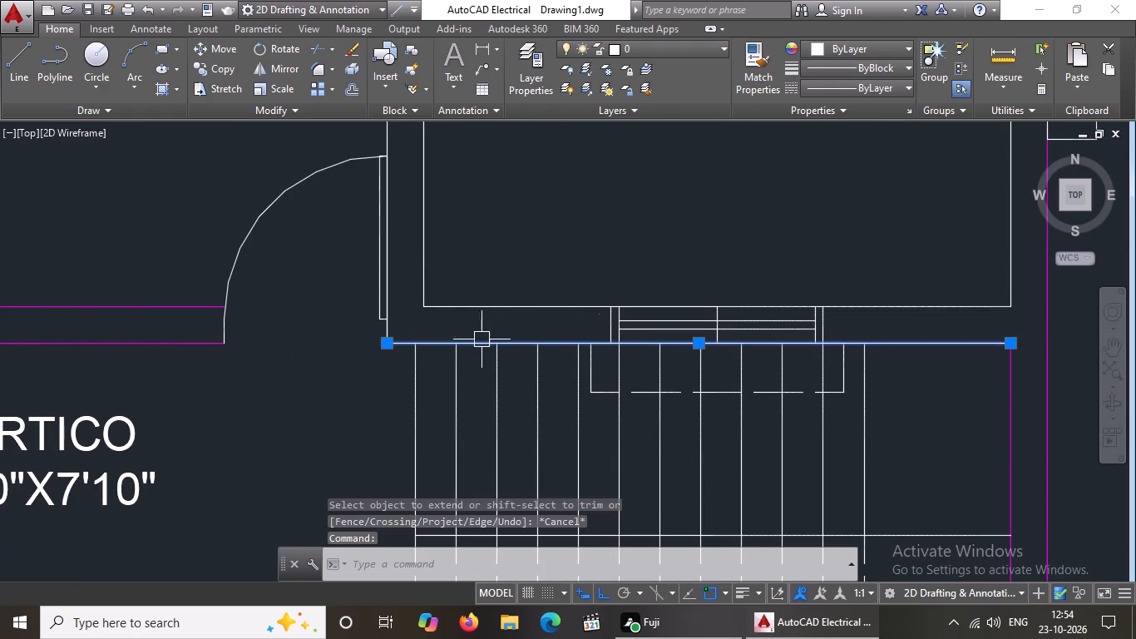
pyautogui.click(881, 44)
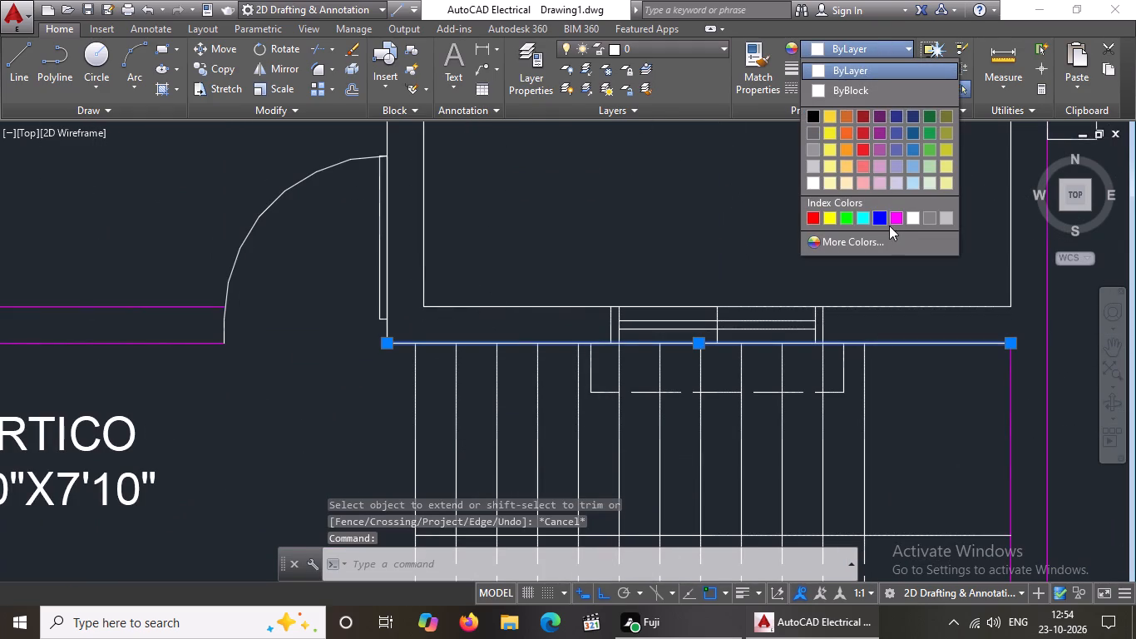
pyautogui.click(896, 216)
pyautogui.click(926, 306)
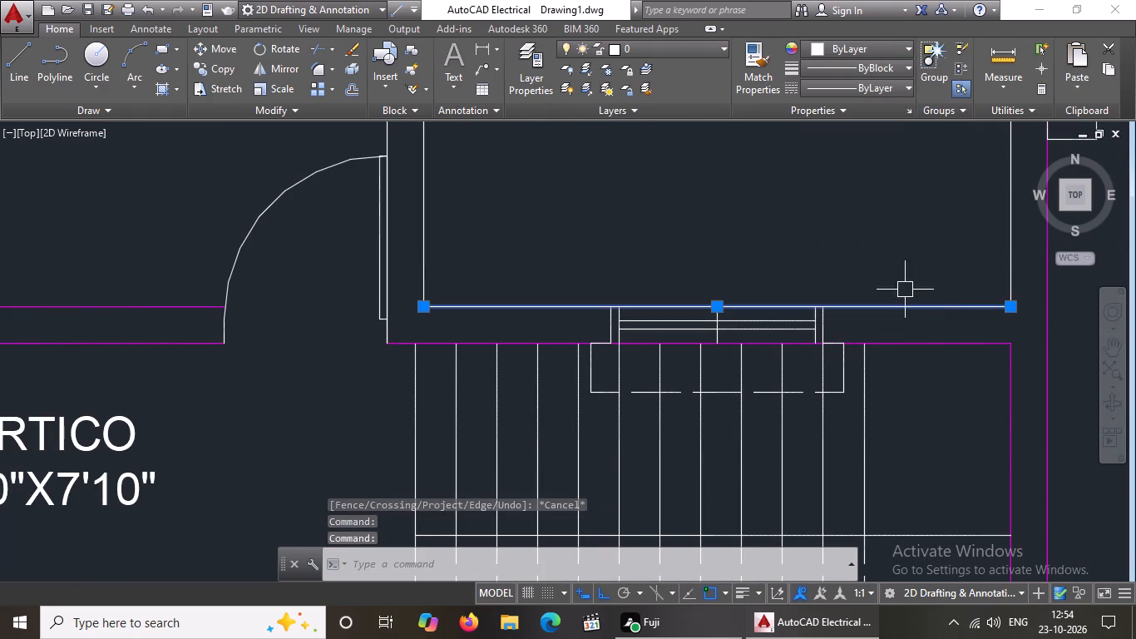
pyautogui.click(872, 52)
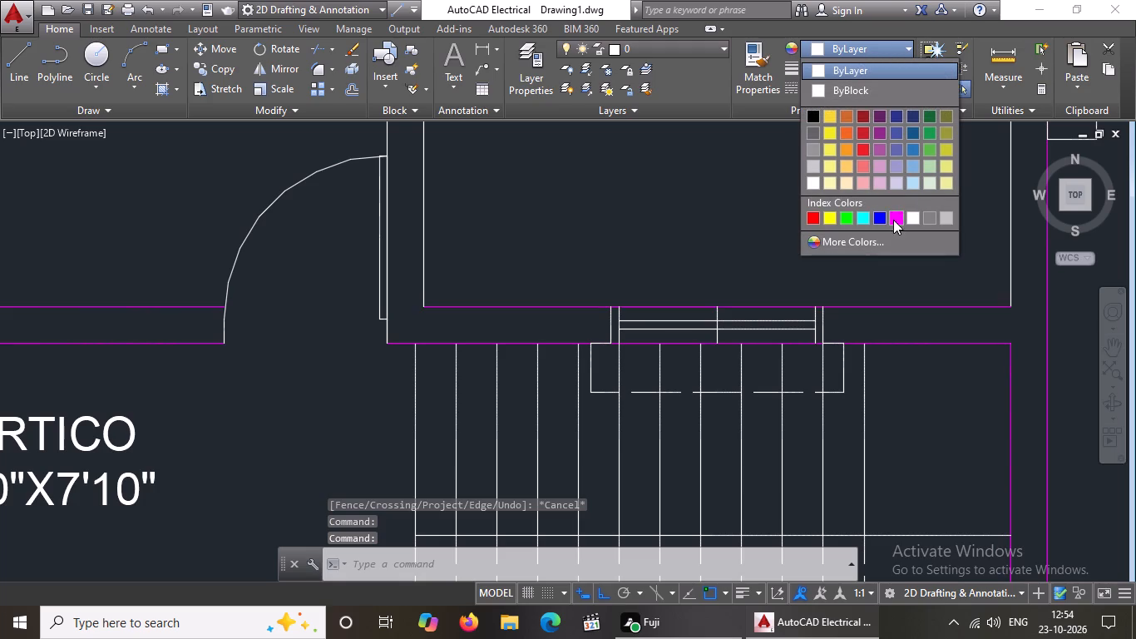
pyautogui.click(893, 214)
# Change both lines of the drawing room's exterior window wall to magenta, first the outer line and then the inner line.
pyautogui.scroll(-4, 589, 327)
pyautogui.scroll(2, 459, 296)
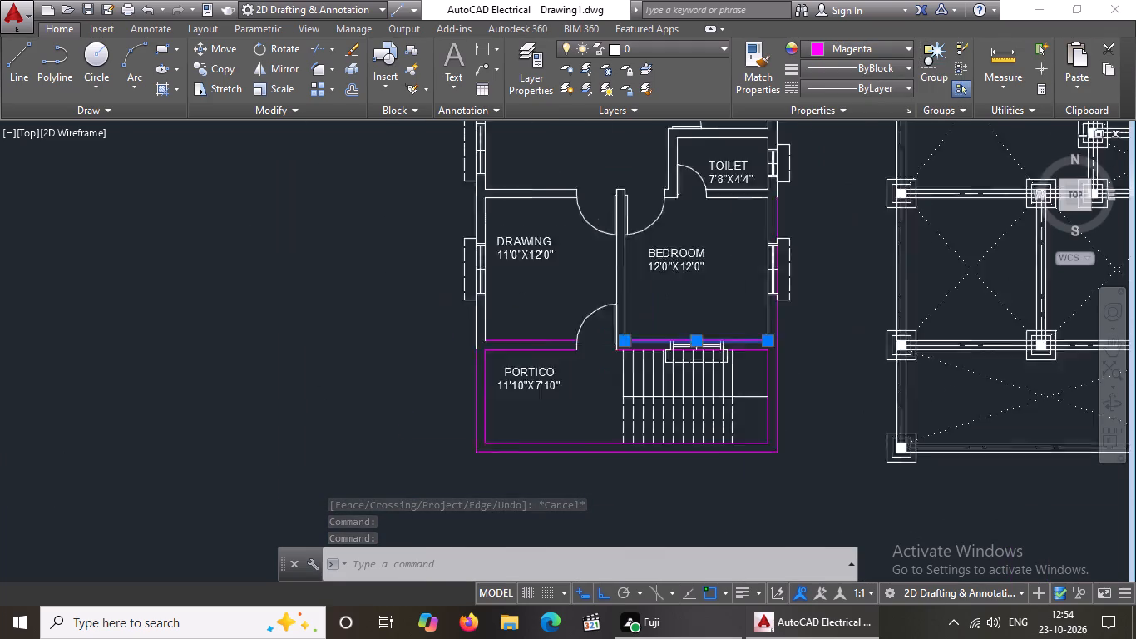
pyautogui.moveTo(485, 351); pyautogui.dragTo(524, 320)
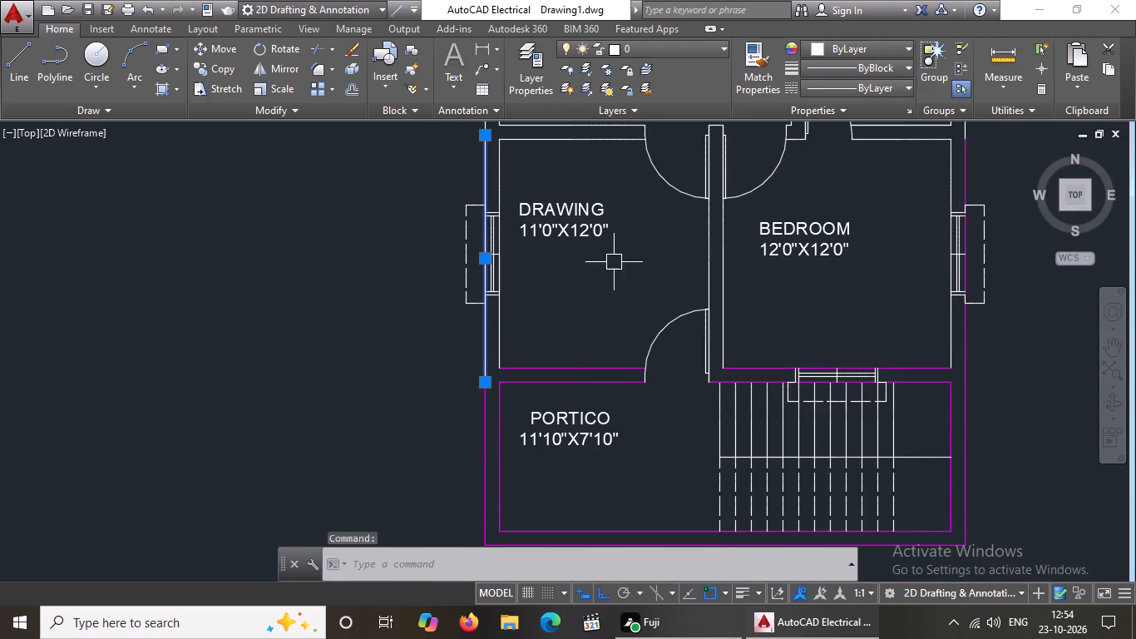
pyautogui.click(847, 44)
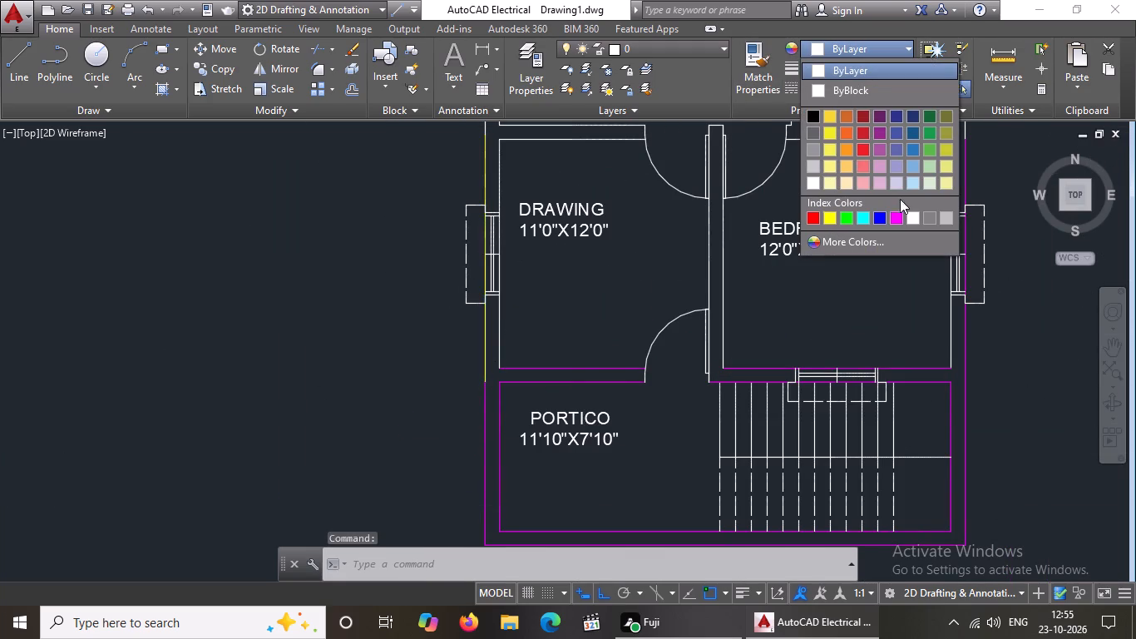
pyautogui.click(901, 217)
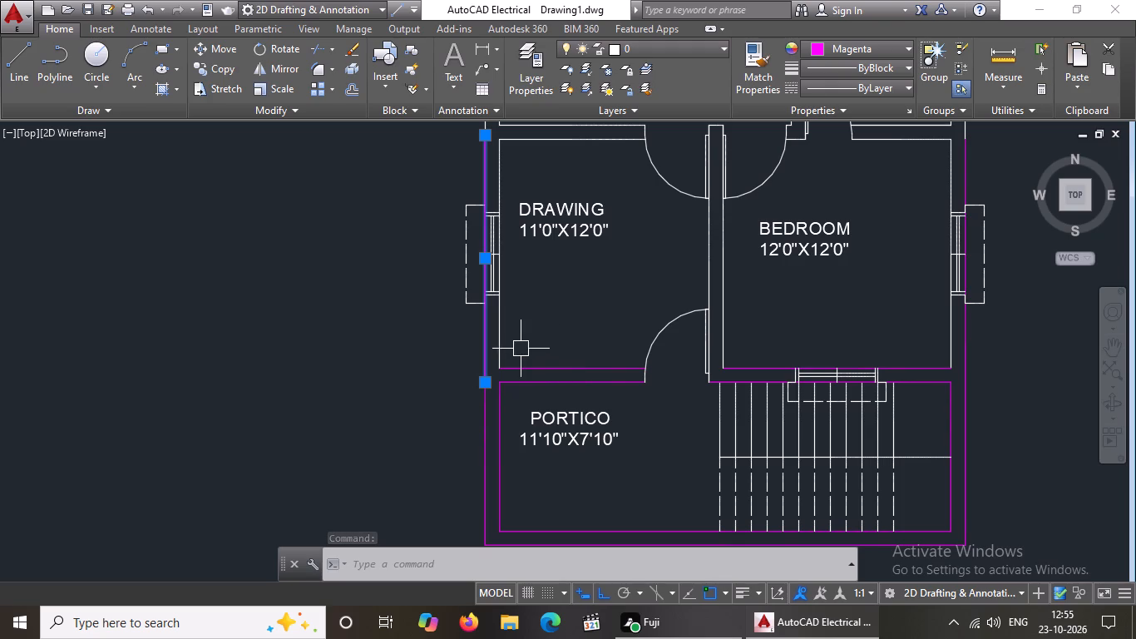
pyautogui.click(495, 330)
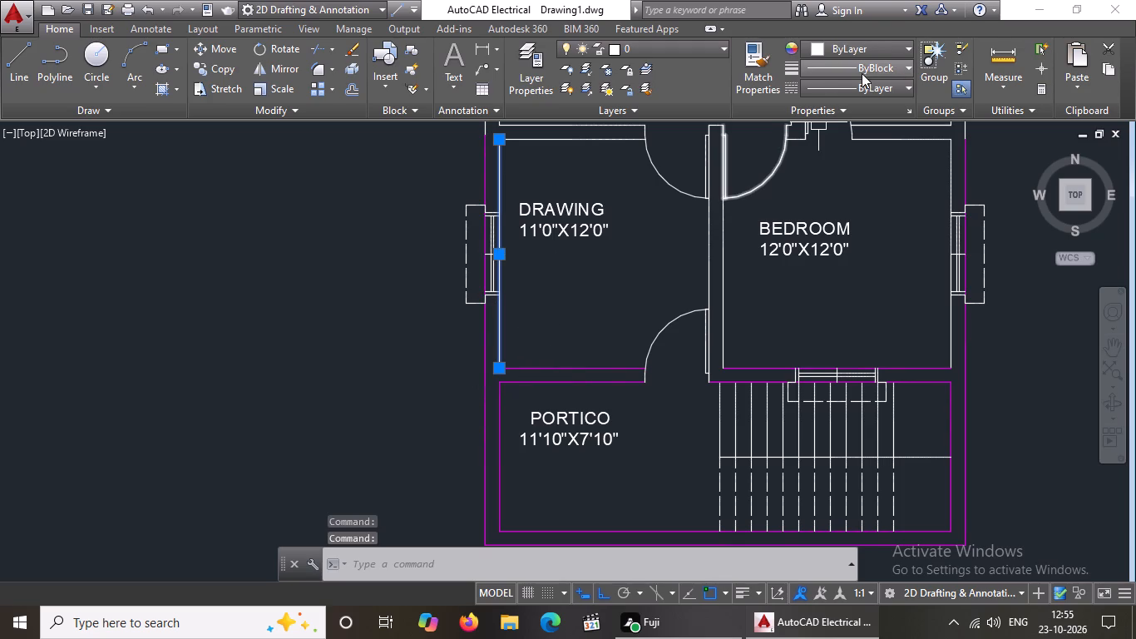
pyautogui.moveTo(877, 42); pyautogui.dragTo(882, 52)
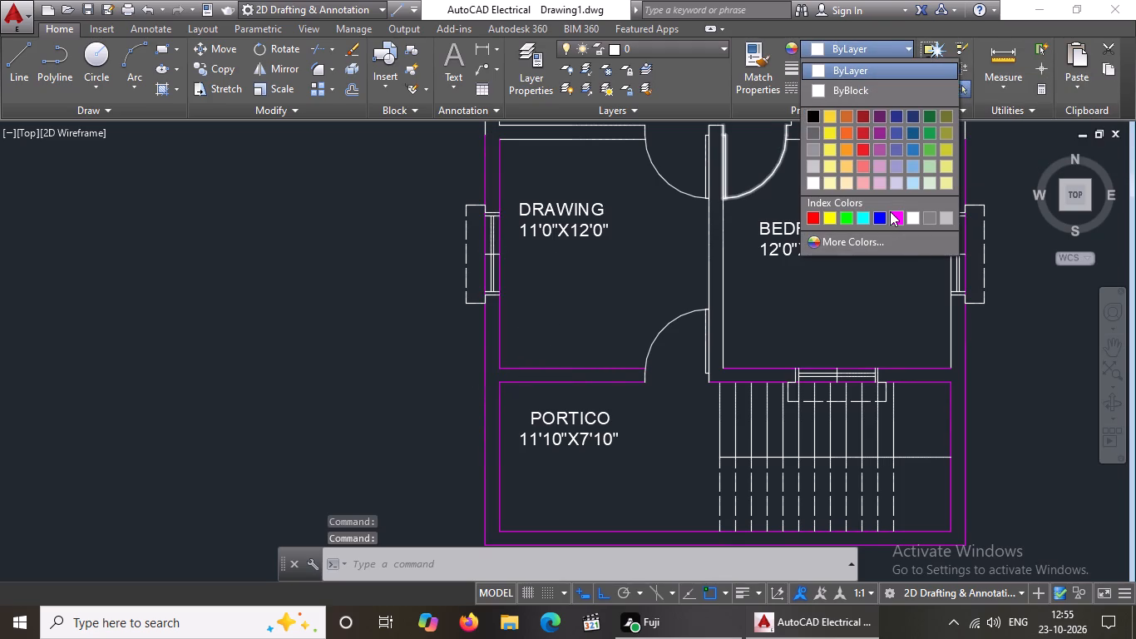
pyautogui.click(890, 211)
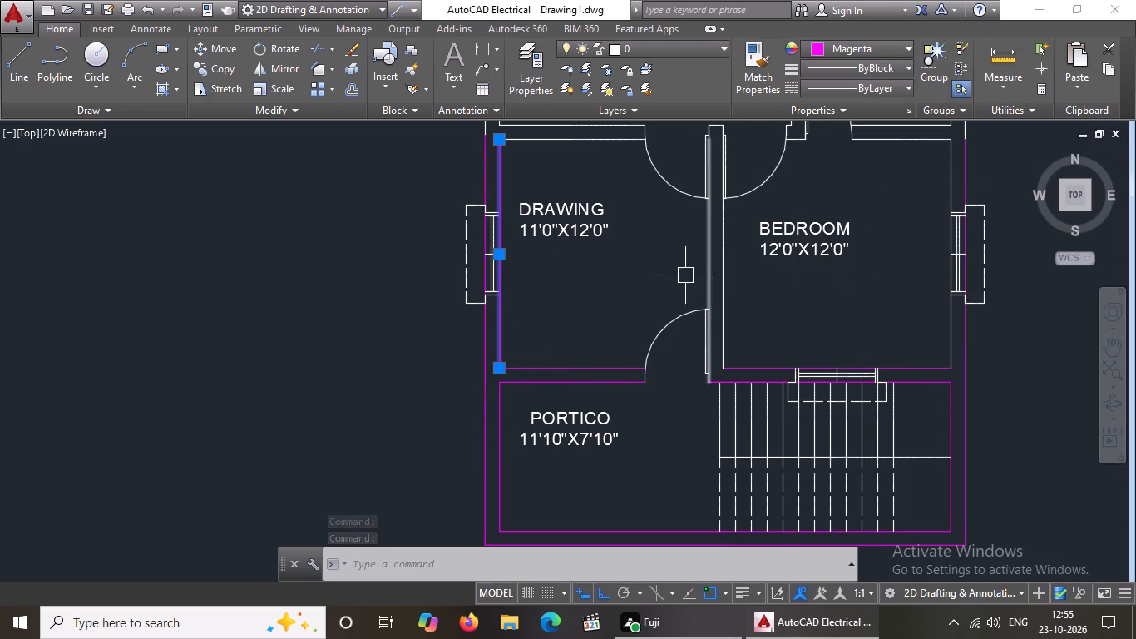
# Change both lines of the wall between the drawing room and the bedroom to magenta.
pyautogui.click(709, 242)
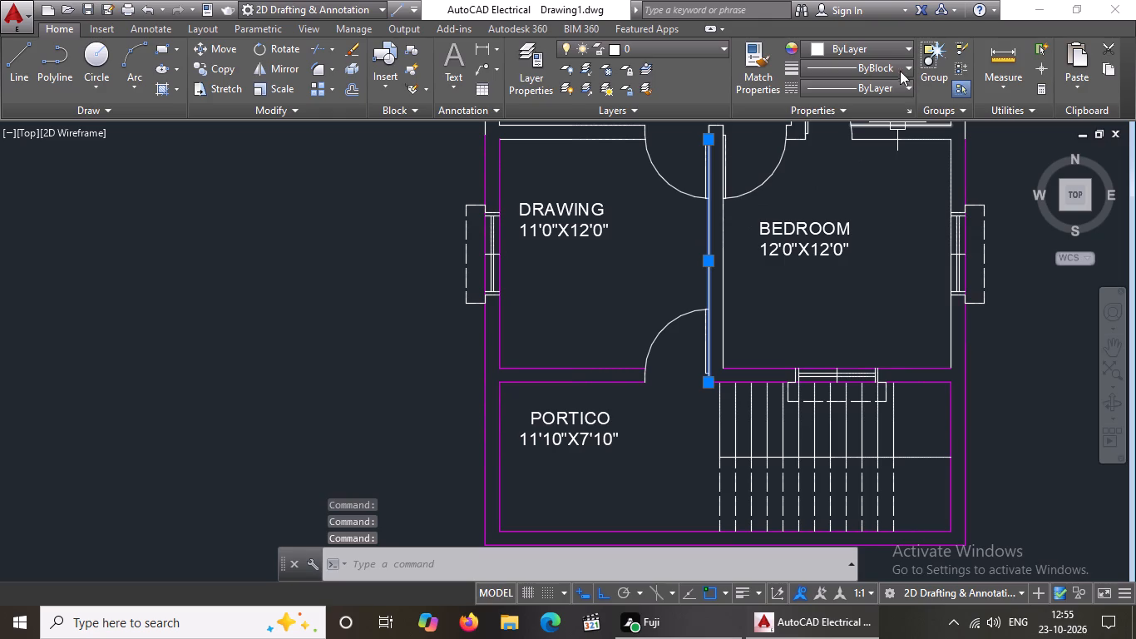
pyautogui.click(872, 50)
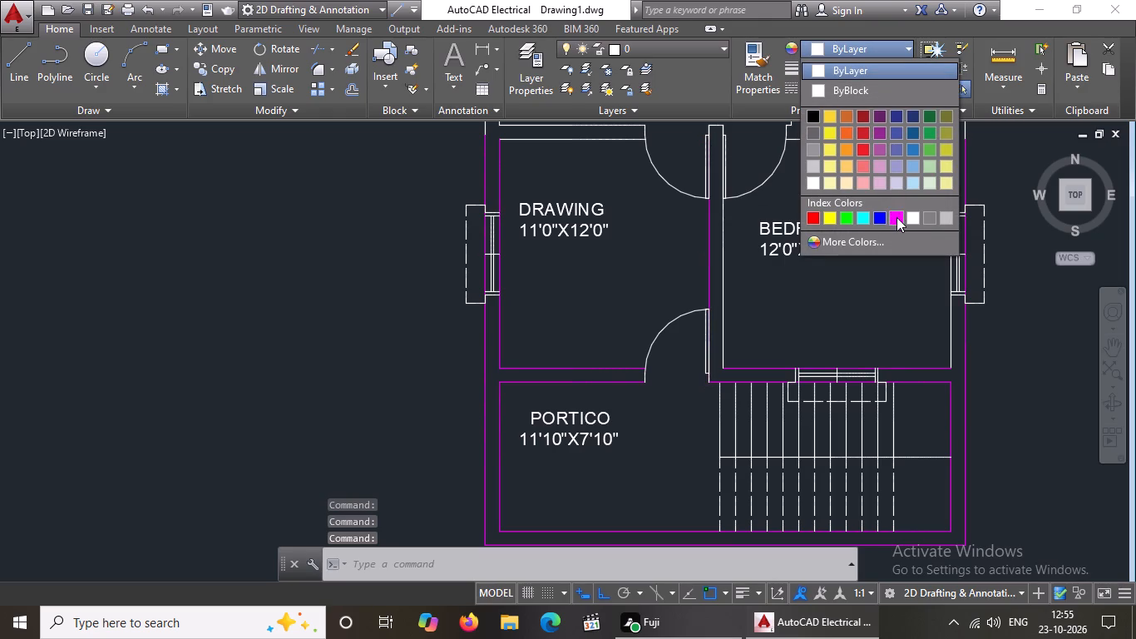
pyautogui.click(896, 217)
pyautogui.click(719, 272)
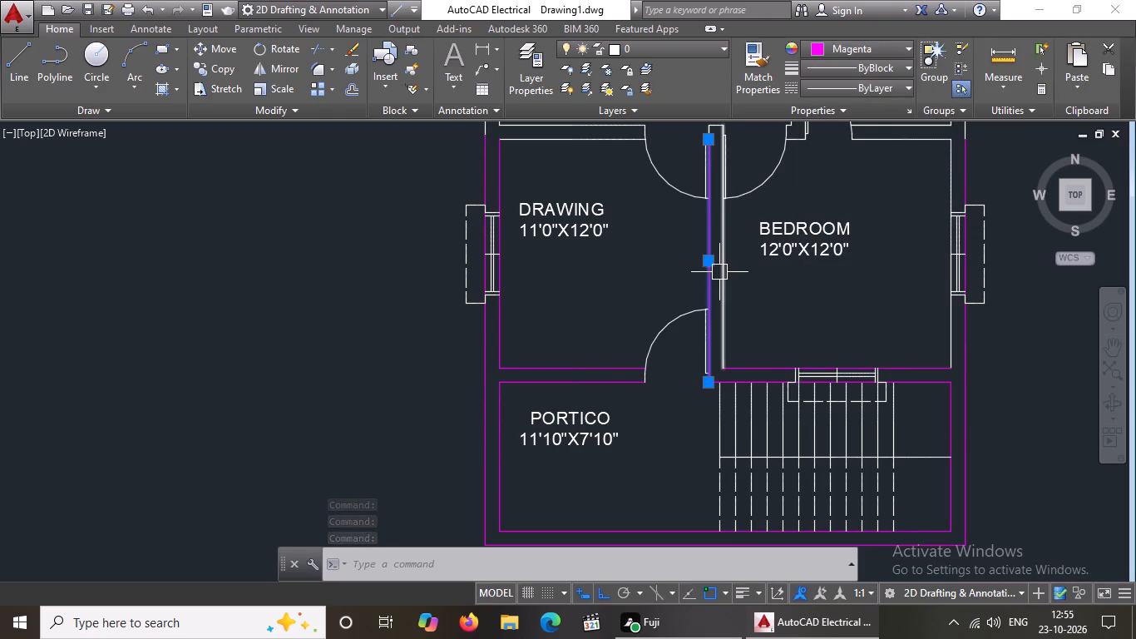
pyautogui.click(897, 51)
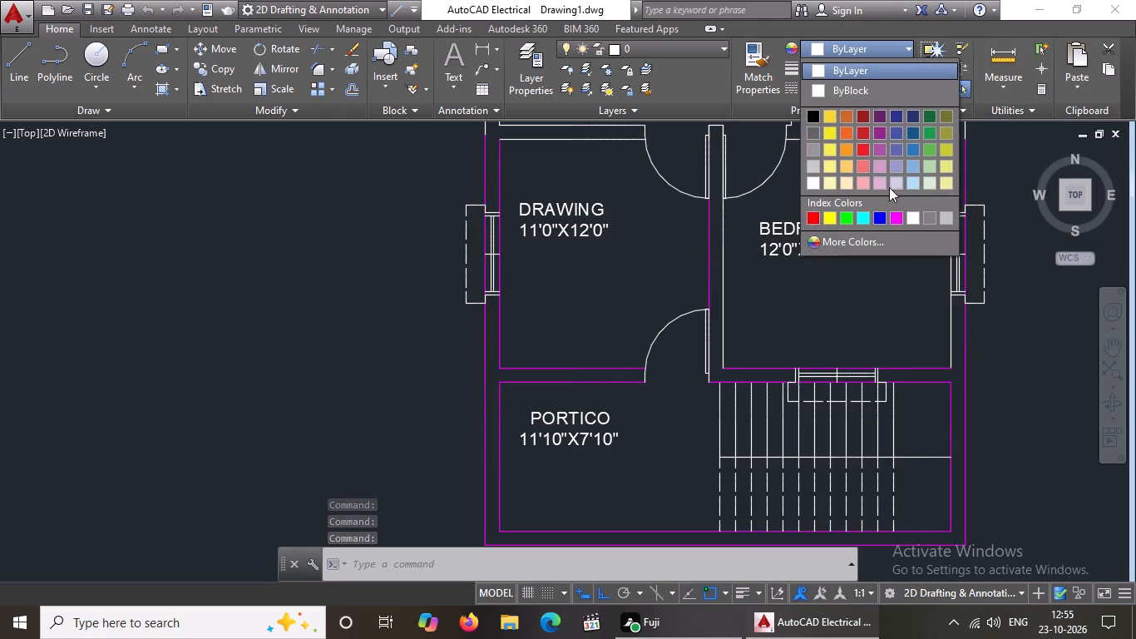
pyautogui.click(898, 210)
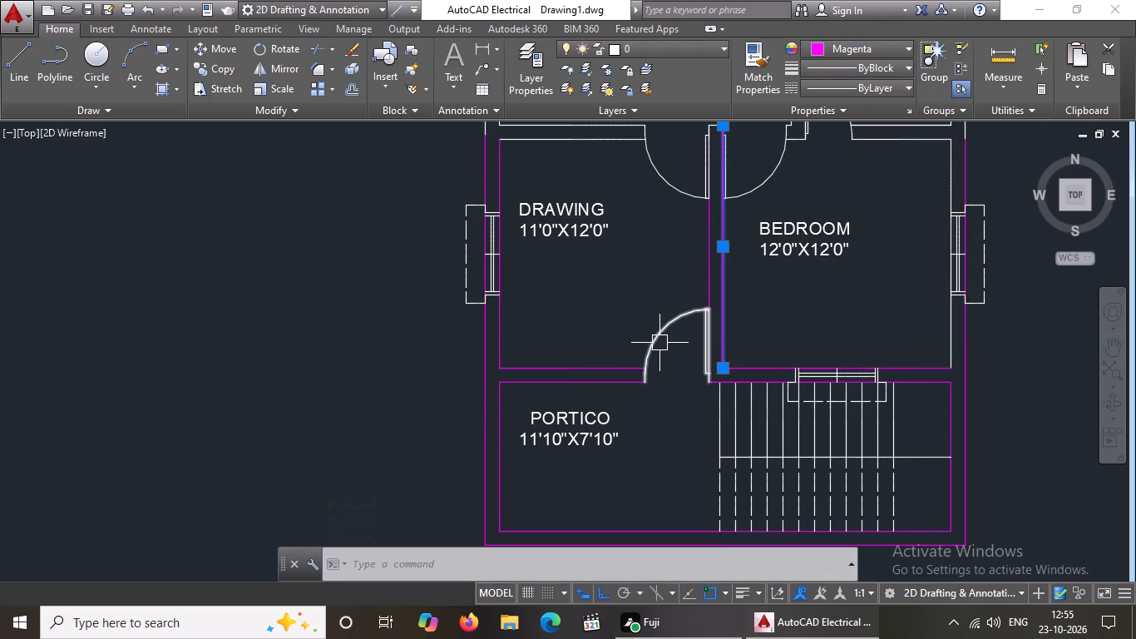
# Change the inner line of the bedroom's exterior window wall to magenta.
pyautogui.scroll(-3, 659, 343)
pyautogui.scroll(3, 714, 321)
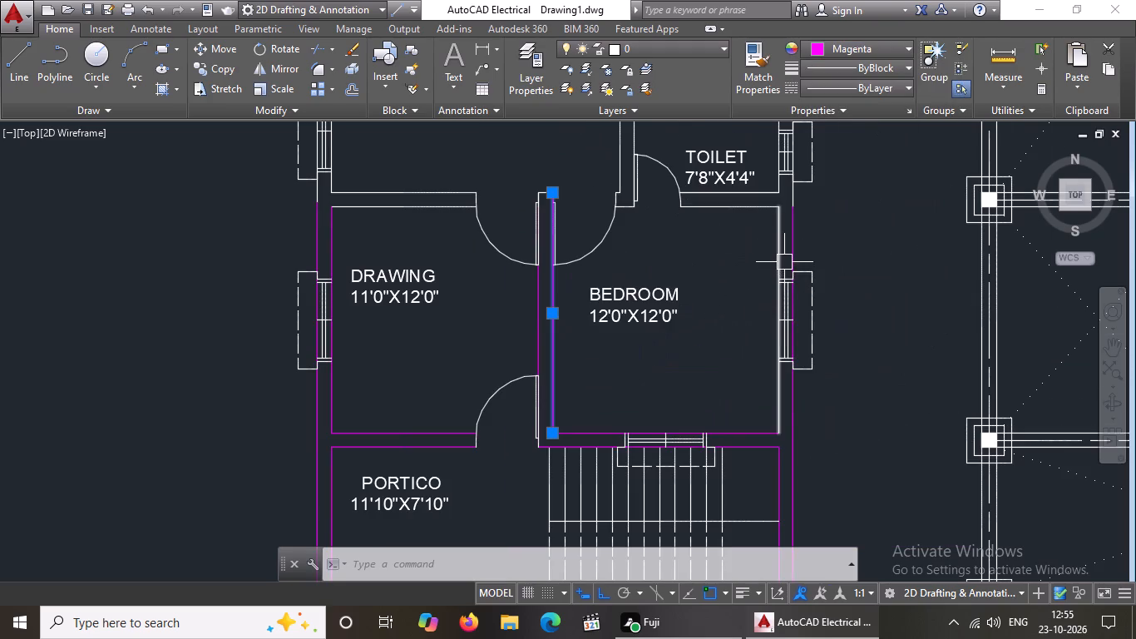
pyautogui.click(783, 258)
pyautogui.click(831, 46)
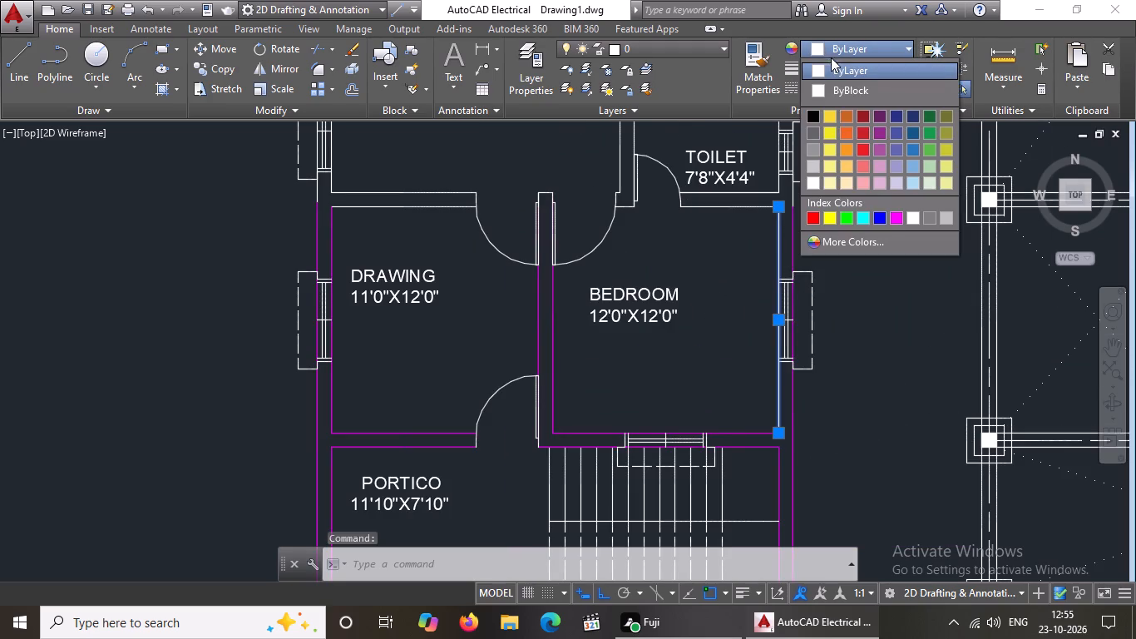
pyautogui.moveTo(892, 215); pyautogui.dragTo(880, 240)
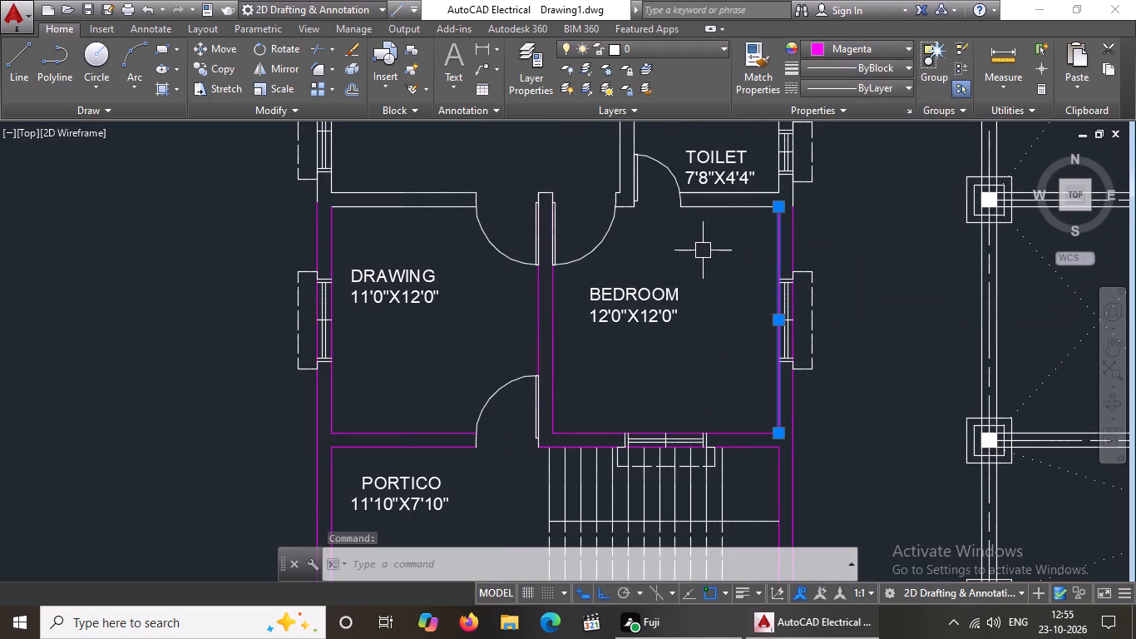
# Change the short end line capping the wall between the drawing room and bedroom doors to magenta.
pyautogui.scroll(2, 506, 186)
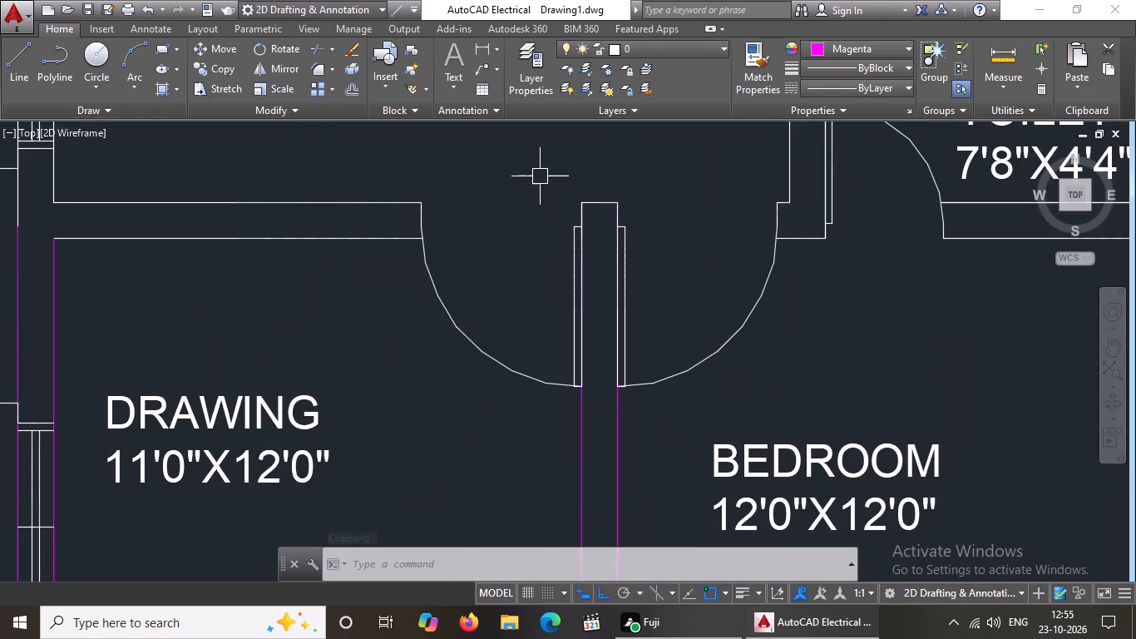
pyautogui.click(541, 176)
pyautogui.click(666, 220)
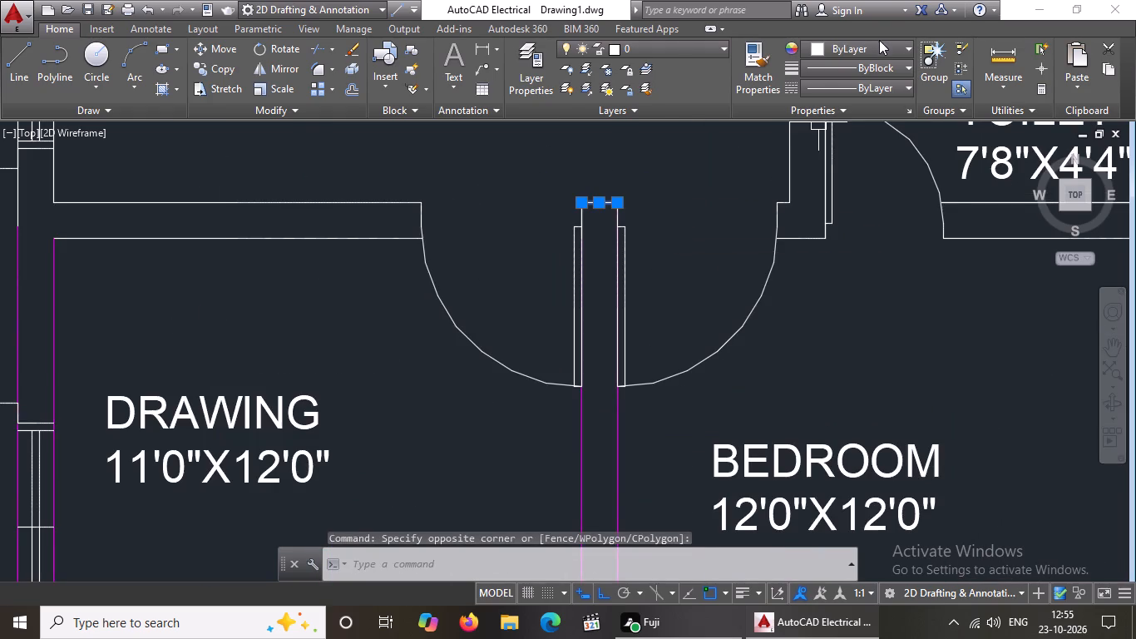
pyautogui.click(879, 43)
pyautogui.click(896, 214)
# Change both lines of the wall between the drawing room and the living/dining room to magenta.
pyautogui.scroll(-4, 791, 245)
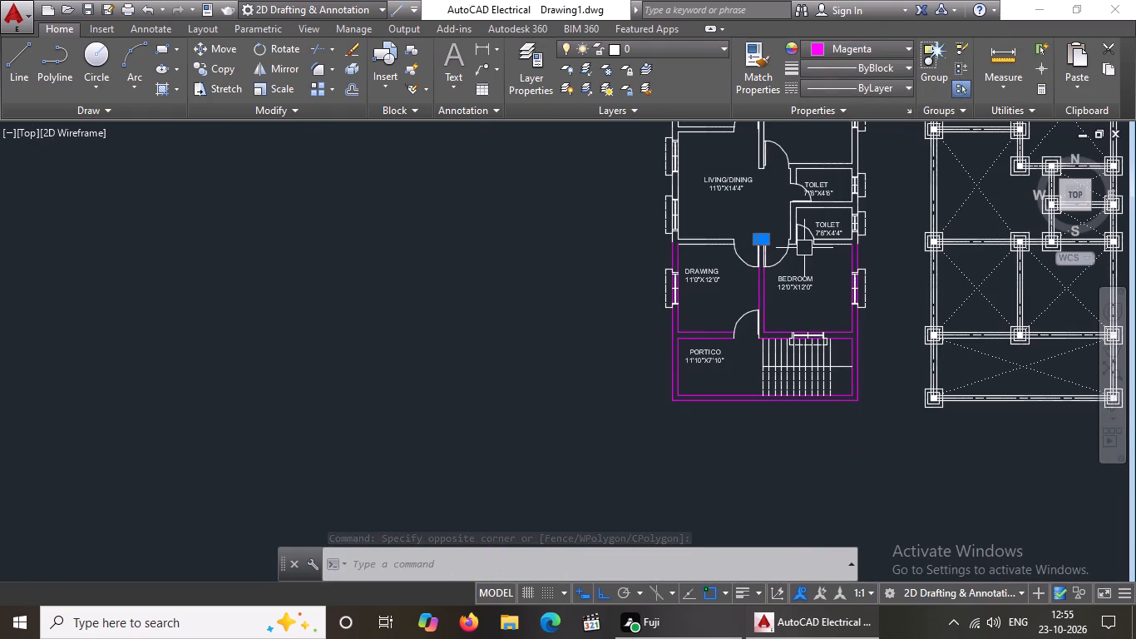
pyautogui.scroll(2, 829, 205)
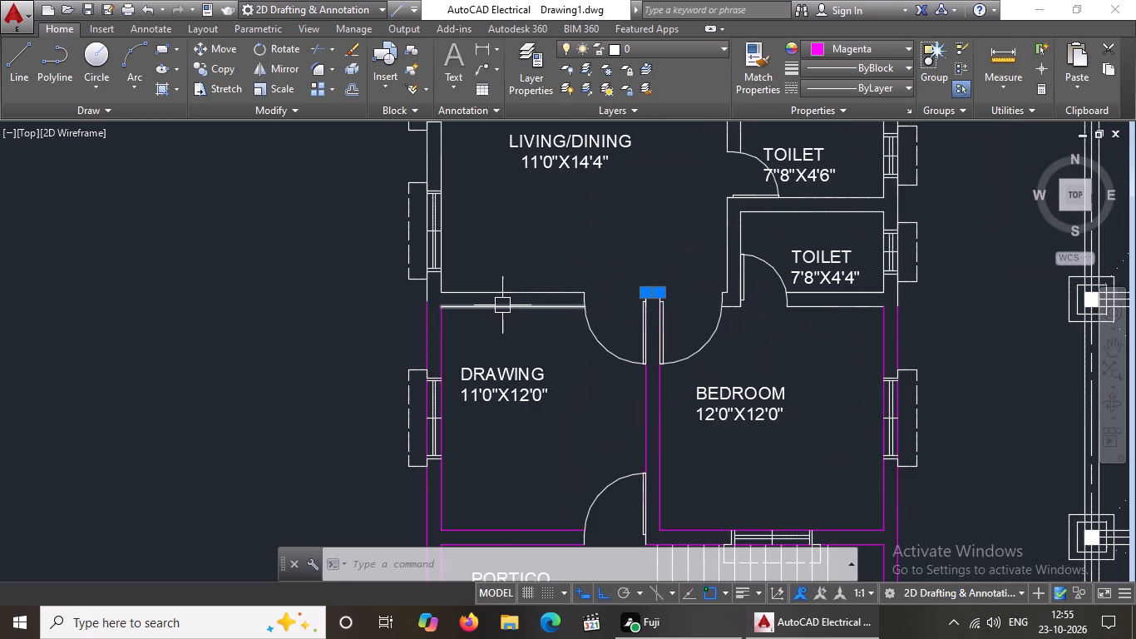
pyautogui.click(498, 306)
pyautogui.click(849, 48)
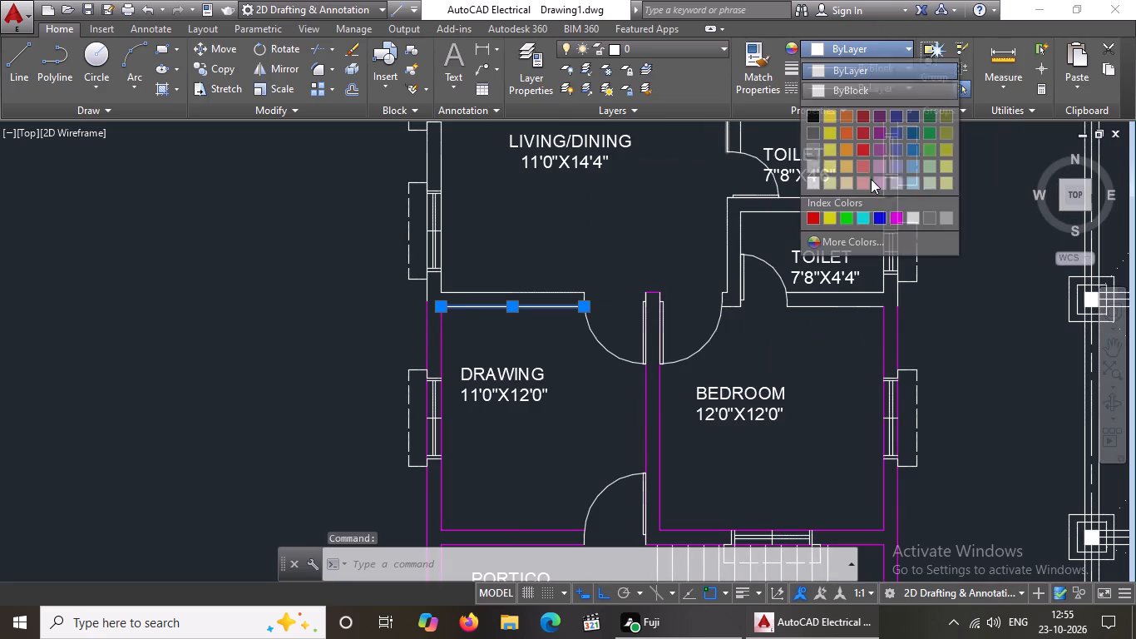
pyautogui.click(897, 219)
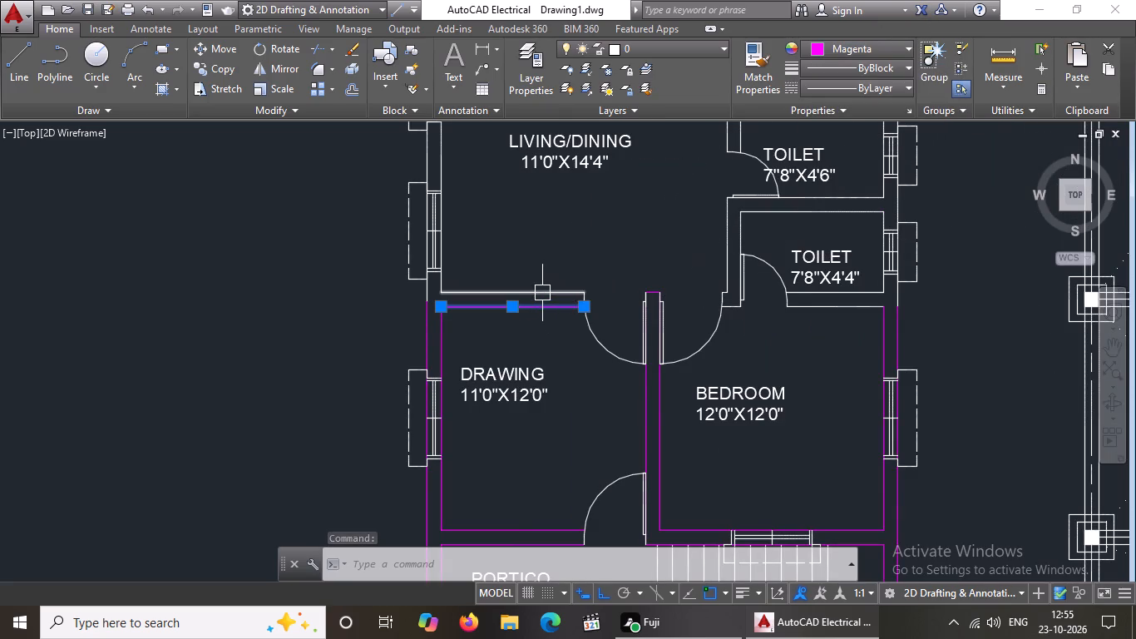
pyautogui.click(542, 292)
pyautogui.click(842, 52)
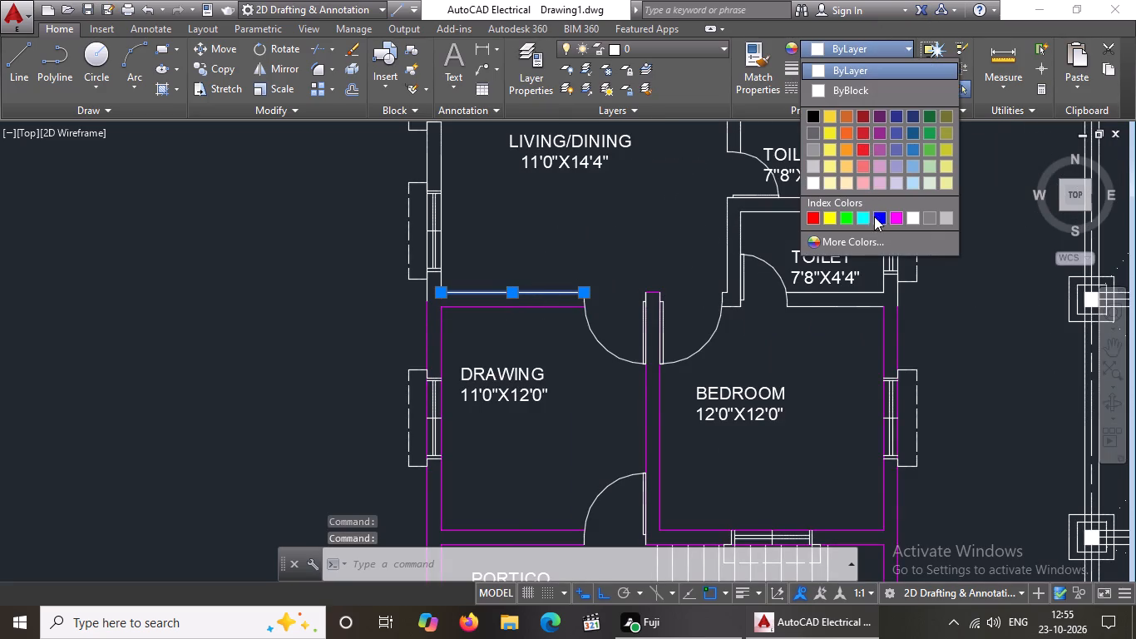
pyautogui.click(898, 210)
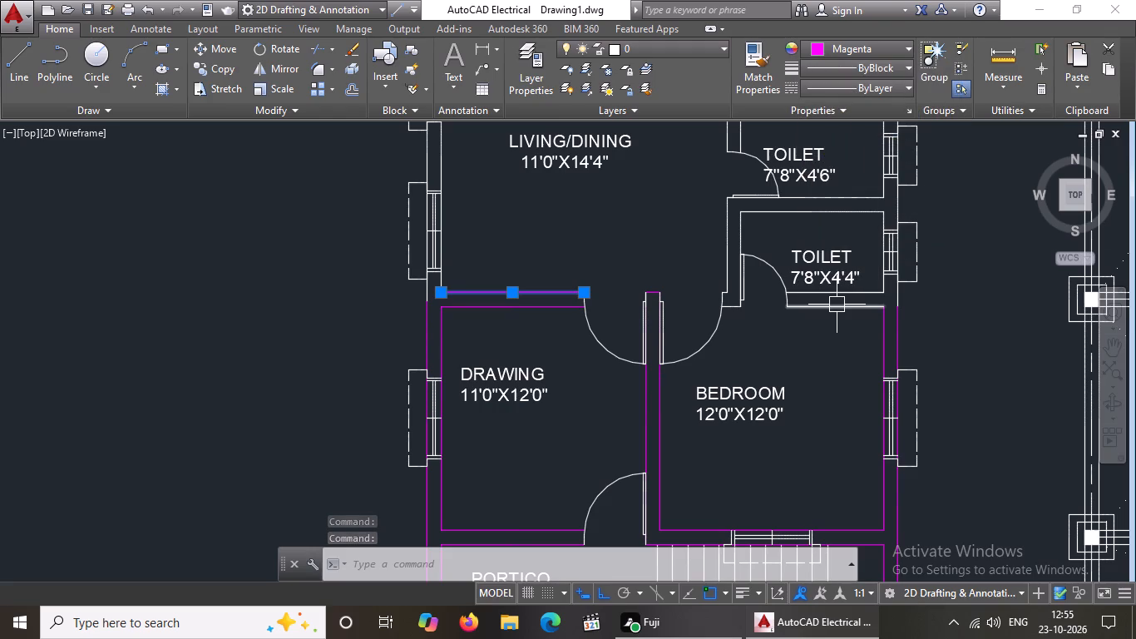
# Change both lines of the wall between the bedroom and the 7'8"X4'4" toilet to magenta.
pyautogui.click(837, 305)
pyautogui.click(868, 57)
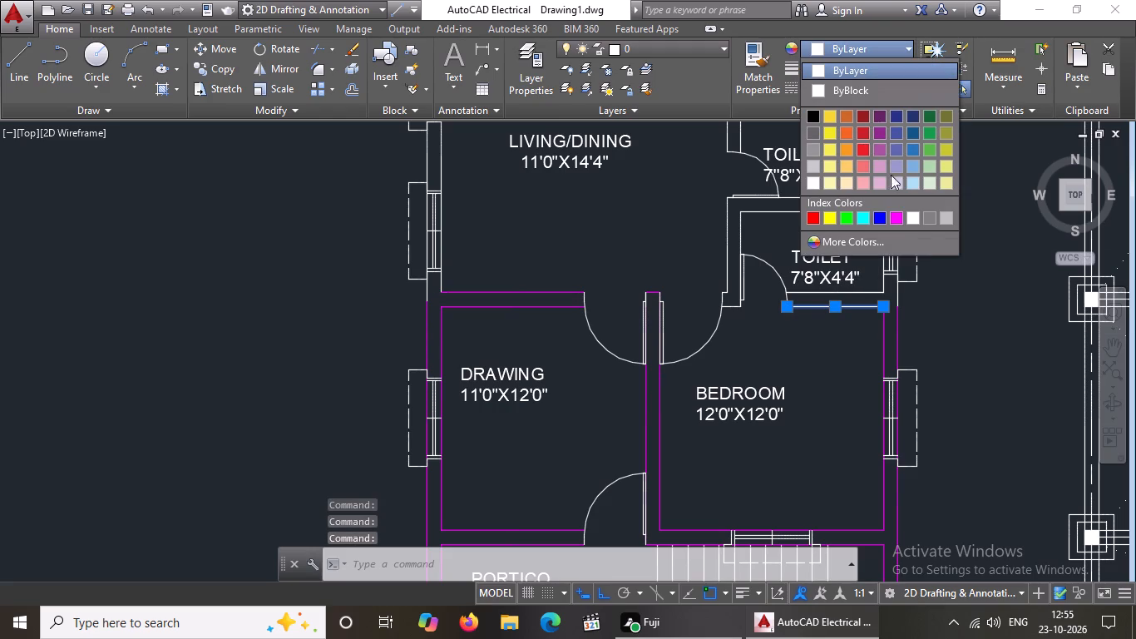
pyautogui.click(894, 218)
pyautogui.click(855, 290)
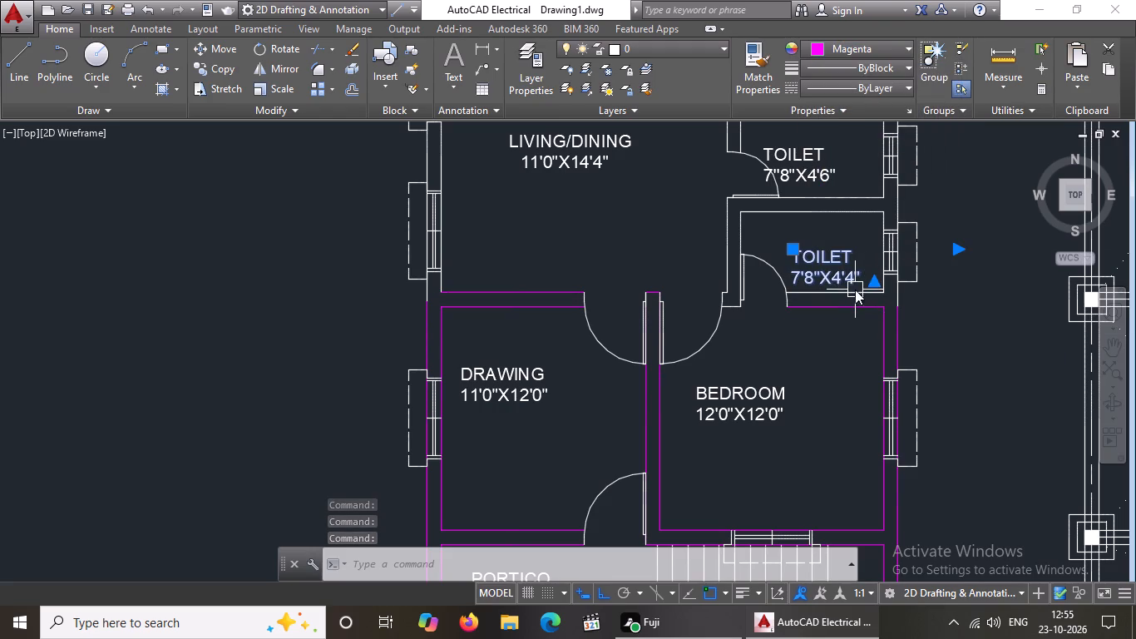
pyautogui.press('Escape')
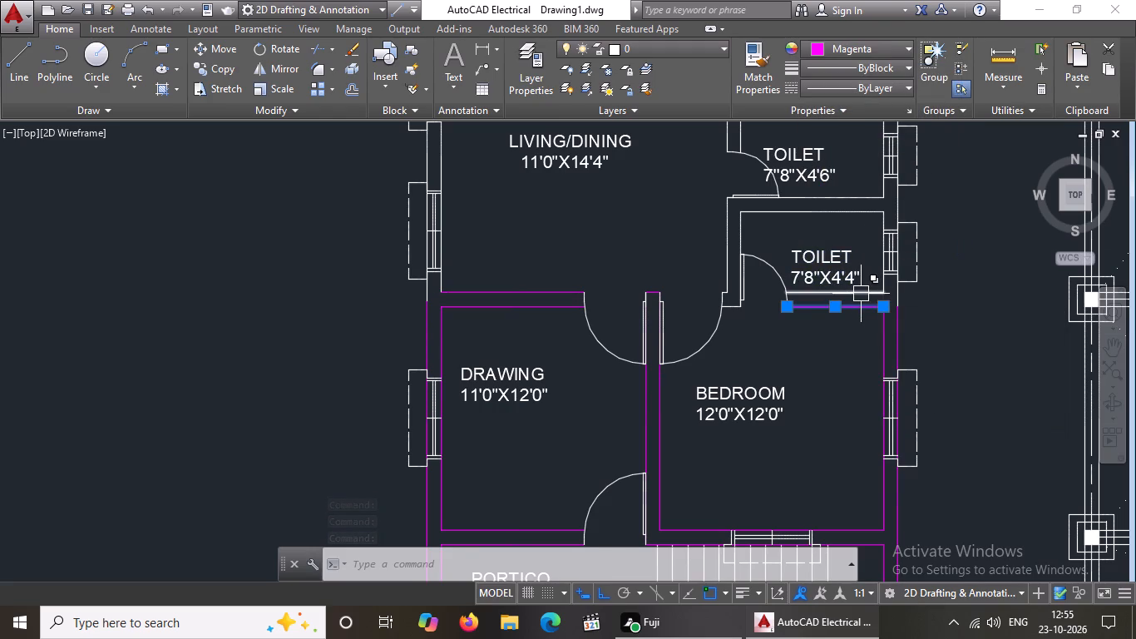
pyautogui.scroll(2, 885, 303)
pyautogui.click(839, 276)
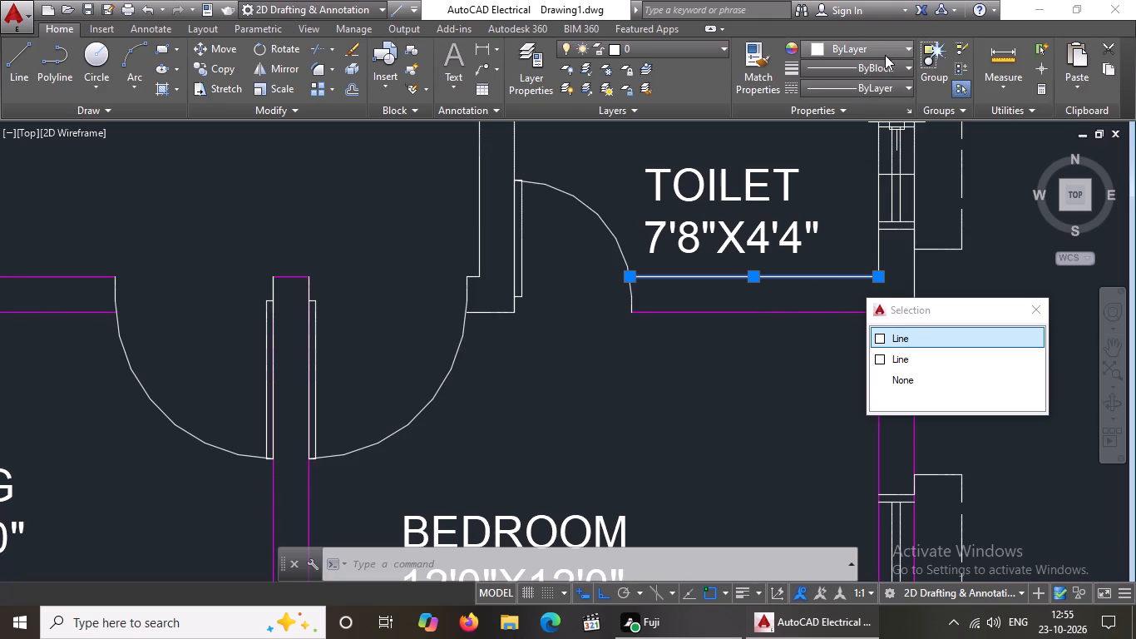
pyautogui.click(885, 53)
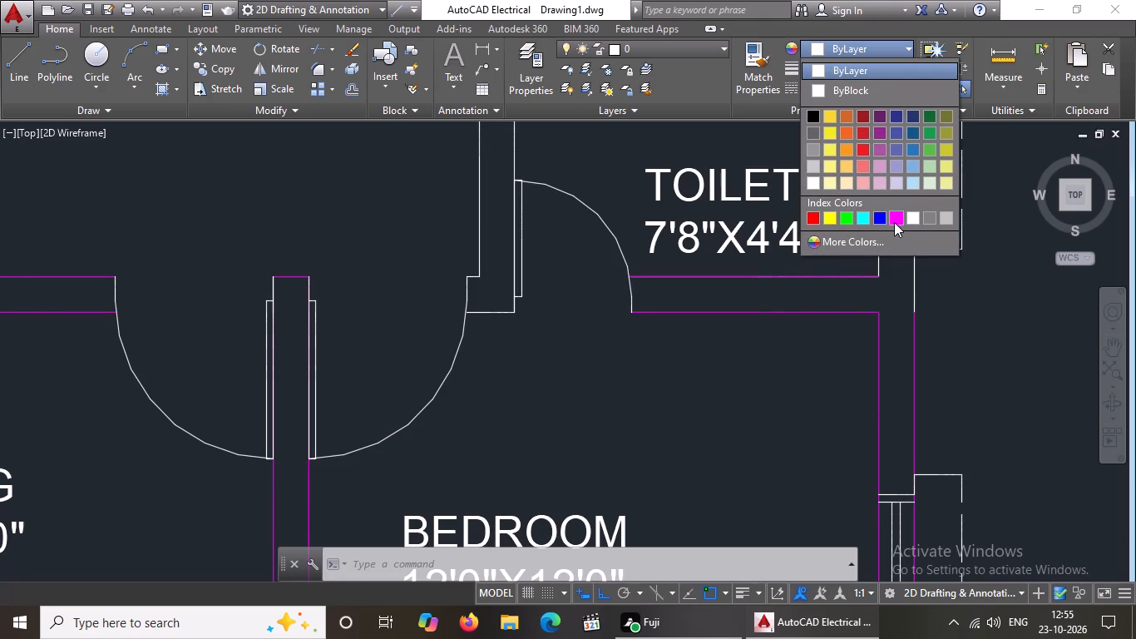
pyautogui.click(894, 221)
pyautogui.scroll(-5, 862, 253)
pyautogui.press('Escape')
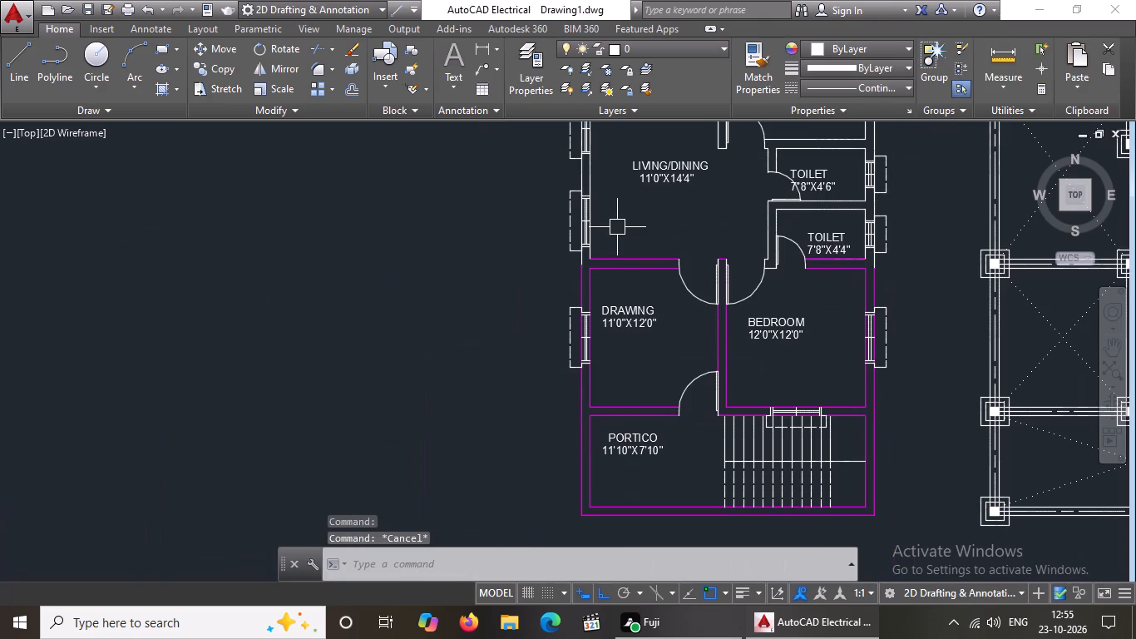
# Change the wall lines between the living/dining room and the 7'8"X4'4" toilet, including the short lines at the bedroom door, to magenta.
pyautogui.moveTo(617, 292); pyautogui.dragTo(604, 368, button='middle')
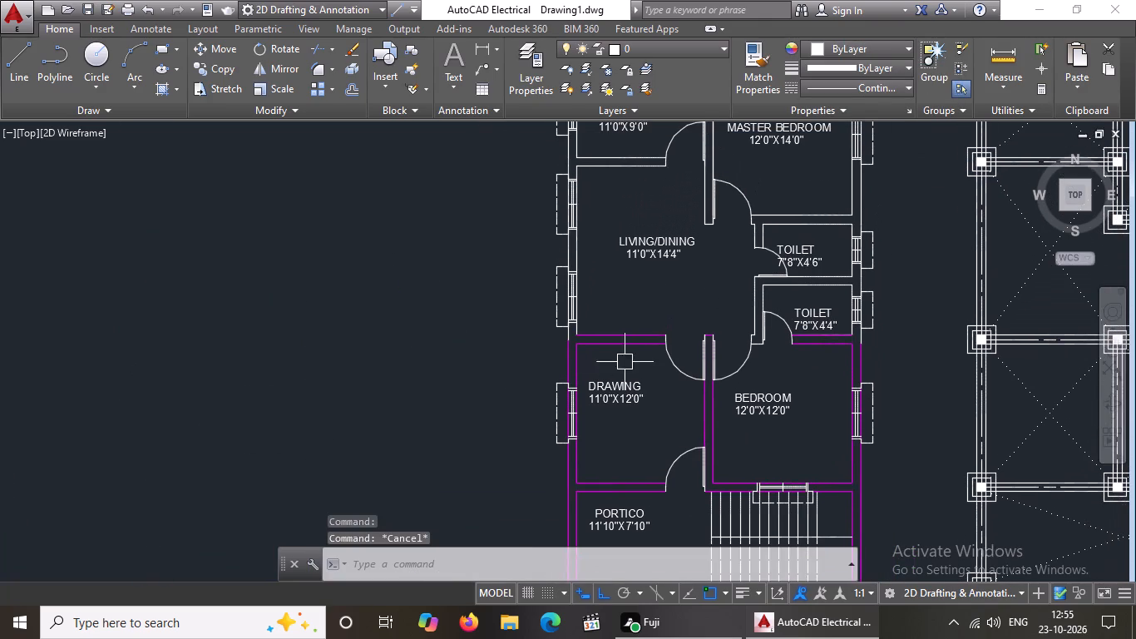
pyautogui.scroll(2, 900, 310)
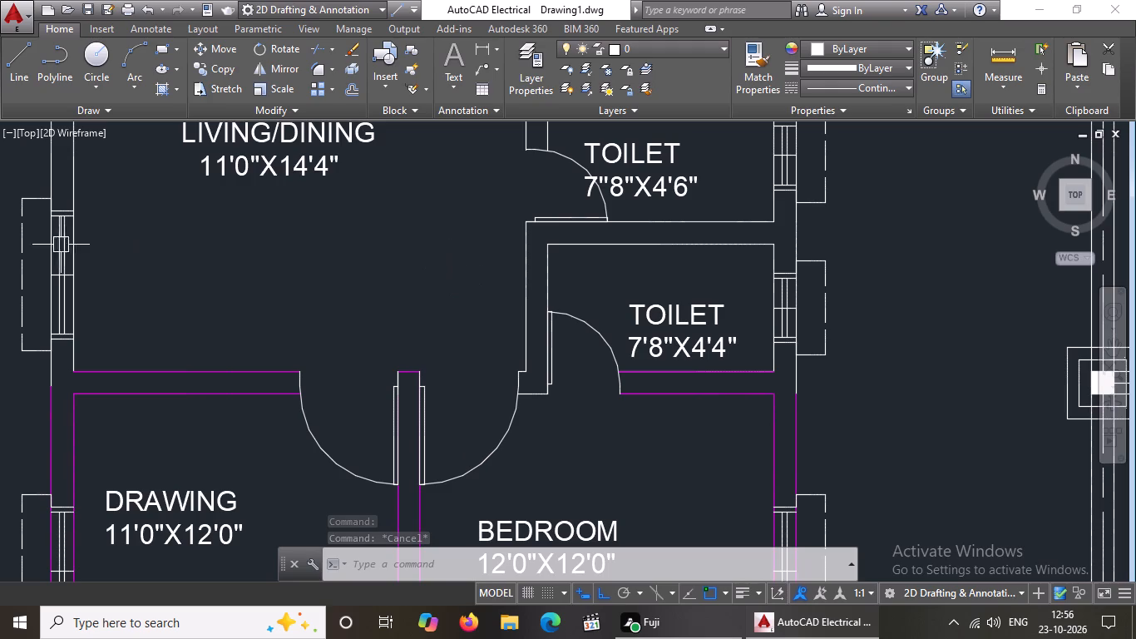
pyautogui.click(427, 202)
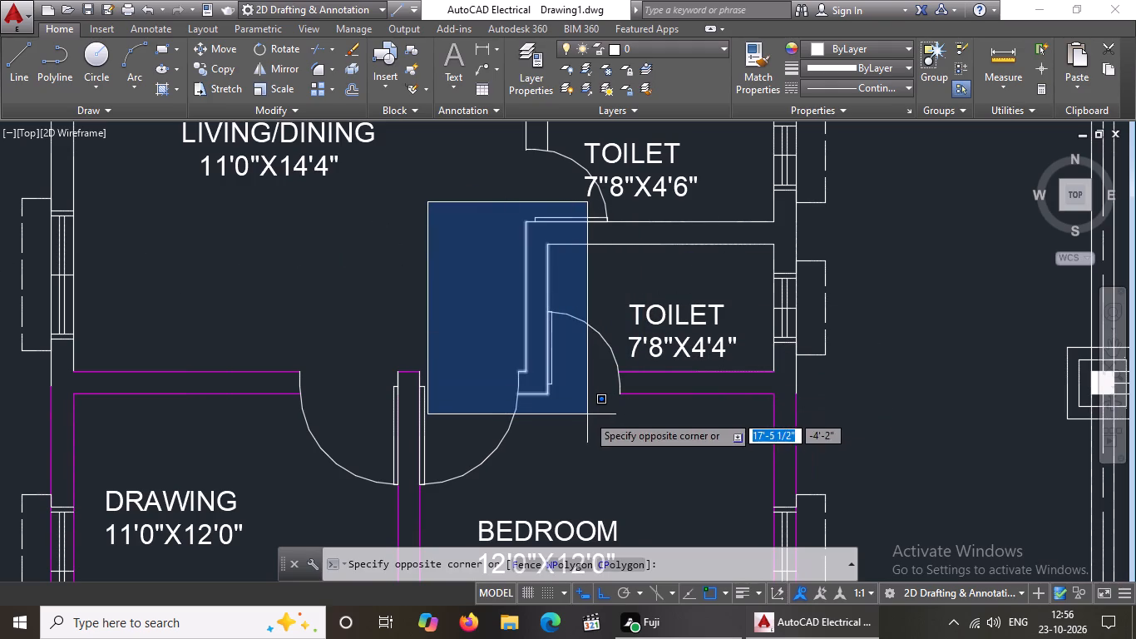
pyautogui.click(587, 414)
pyautogui.click(835, 41)
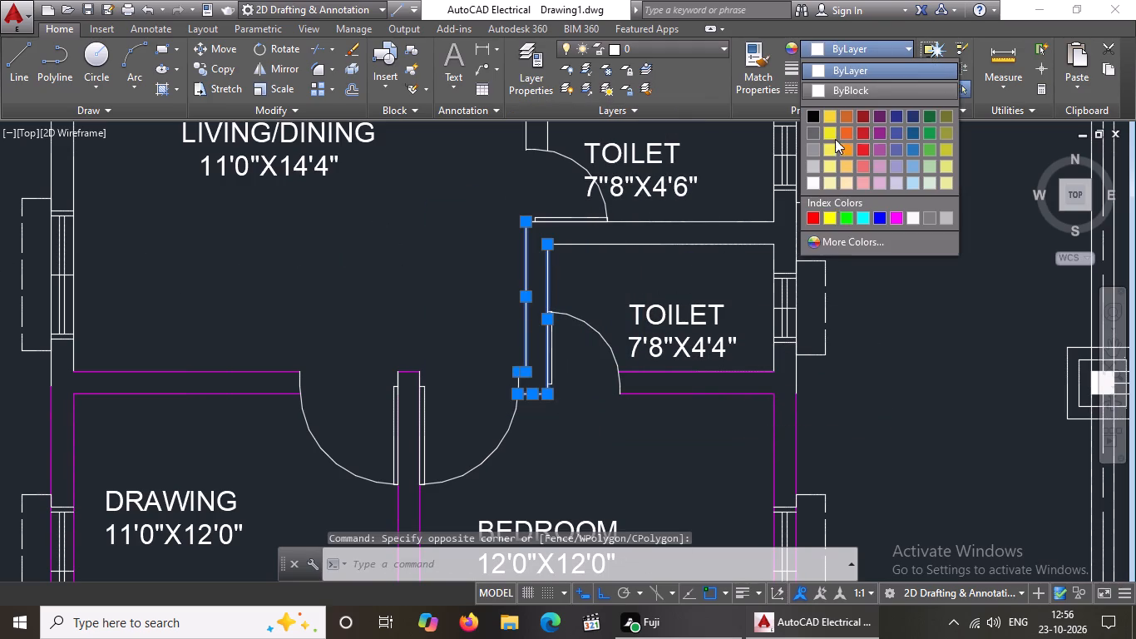
pyautogui.moveTo(901, 217); pyautogui.dragTo(892, 220)
pyautogui.press('Escape')
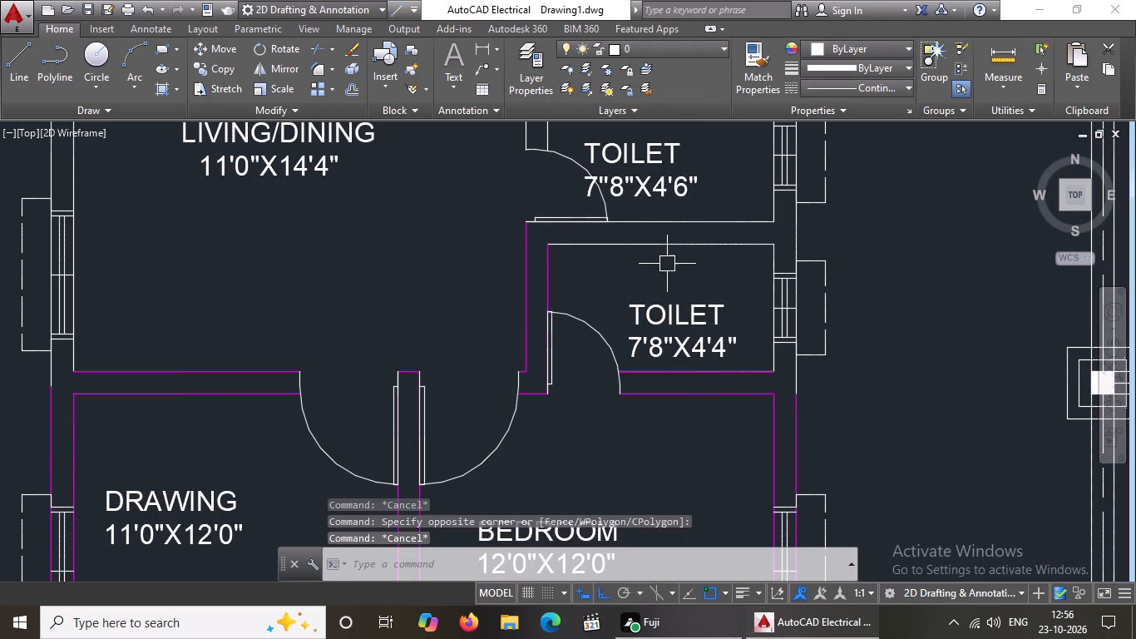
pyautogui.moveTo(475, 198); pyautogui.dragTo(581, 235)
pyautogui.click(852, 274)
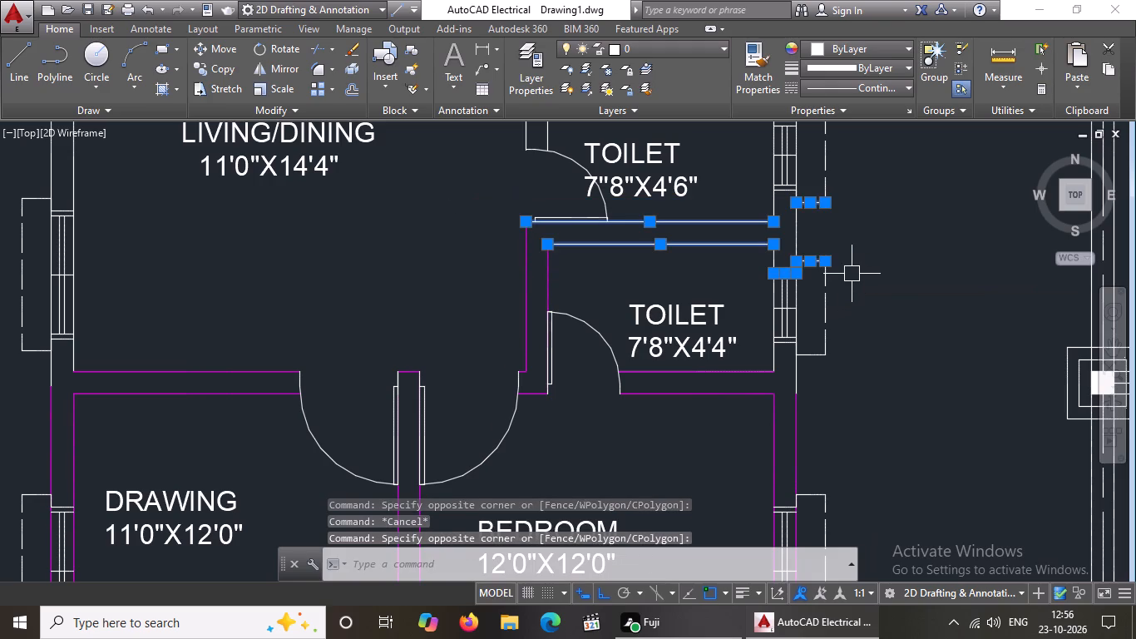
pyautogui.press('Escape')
# Change both lines of the wall between the two toilets to magenta.
pyautogui.click(639, 247)
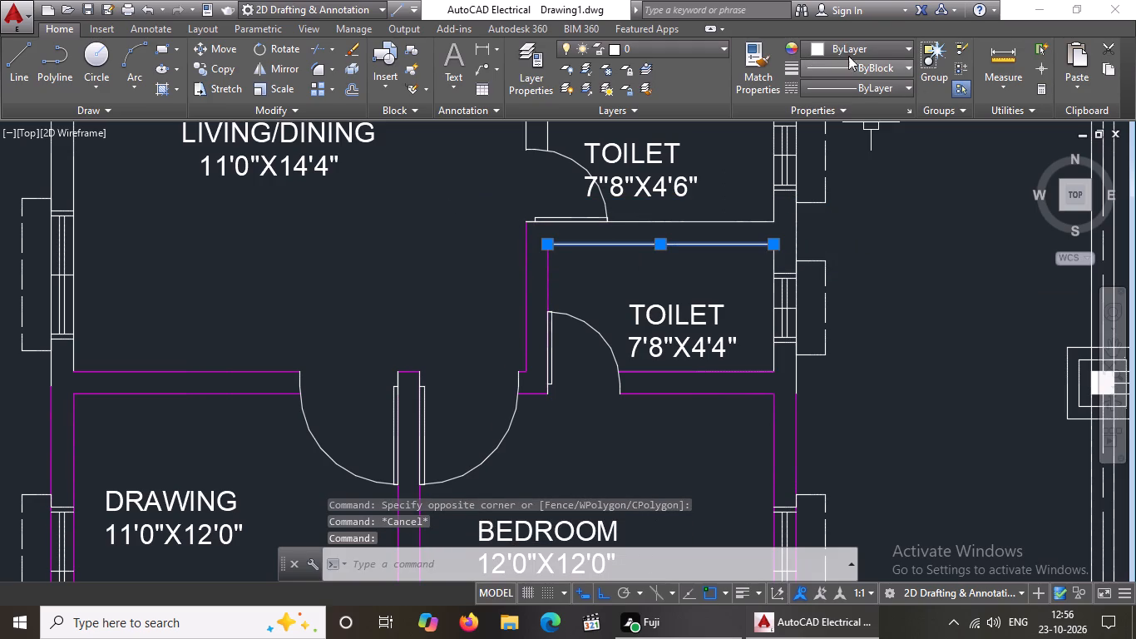
pyautogui.click(857, 49)
pyautogui.click(897, 219)
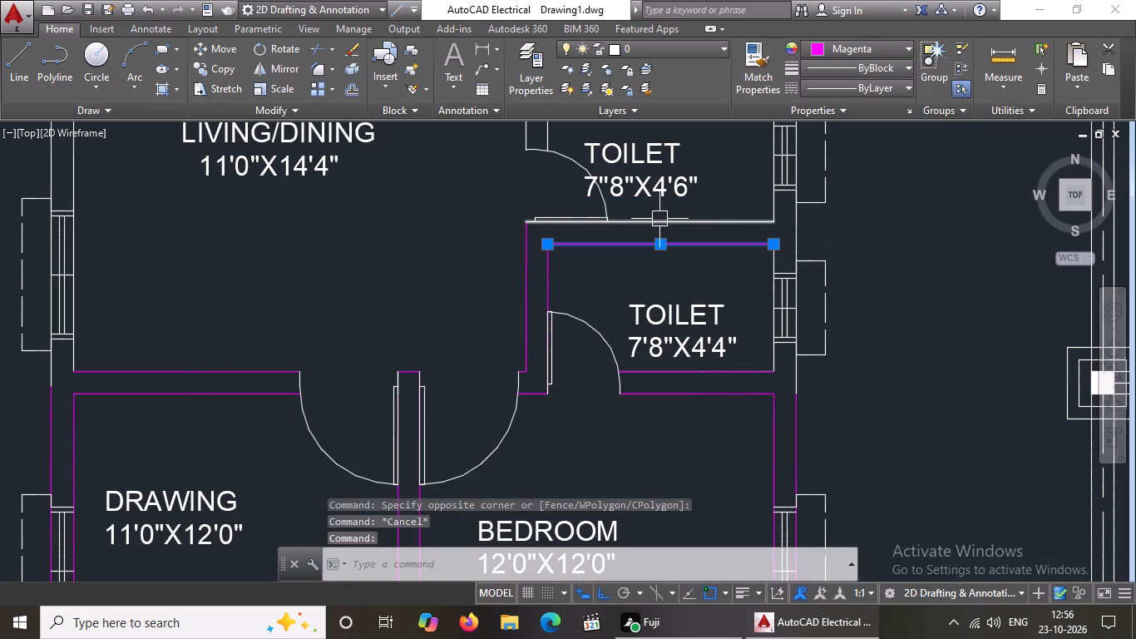
pyautogui.click(687, 226)
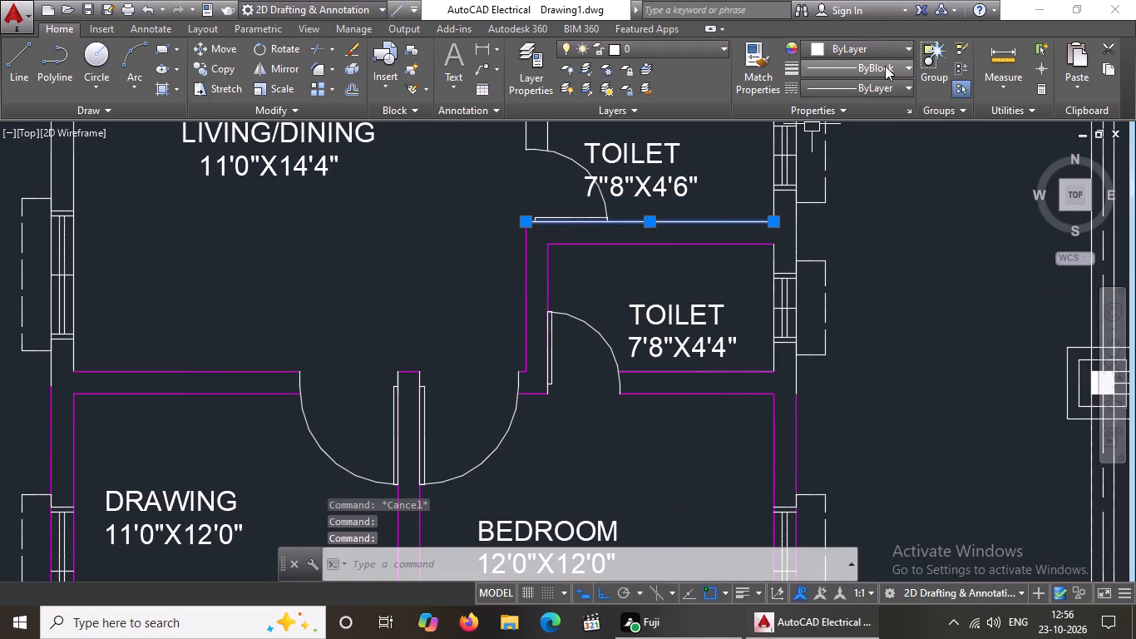
pyautogui.click(887, 51)
pyautogui.click(898, 215)
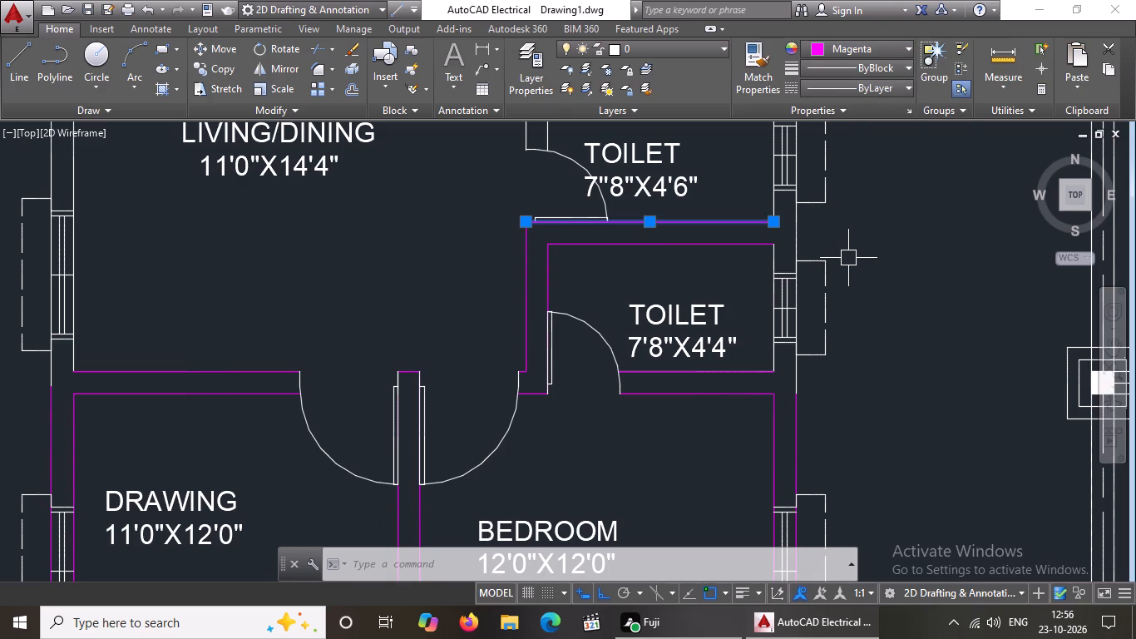
# Change the inner and outer lines of the exterior window wall of the 7'8"X4'4" toilet to magenta.
pyautogui.scroll(2, 777, 276)
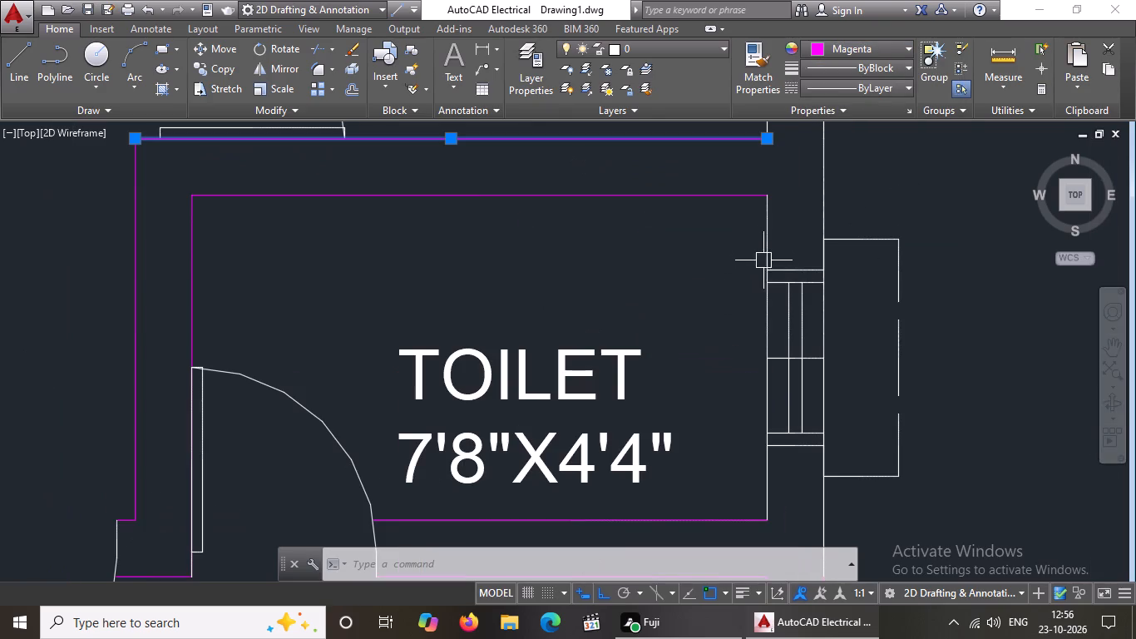
pyautogui.click(764, 241)
pyautogui.click(887, 47)
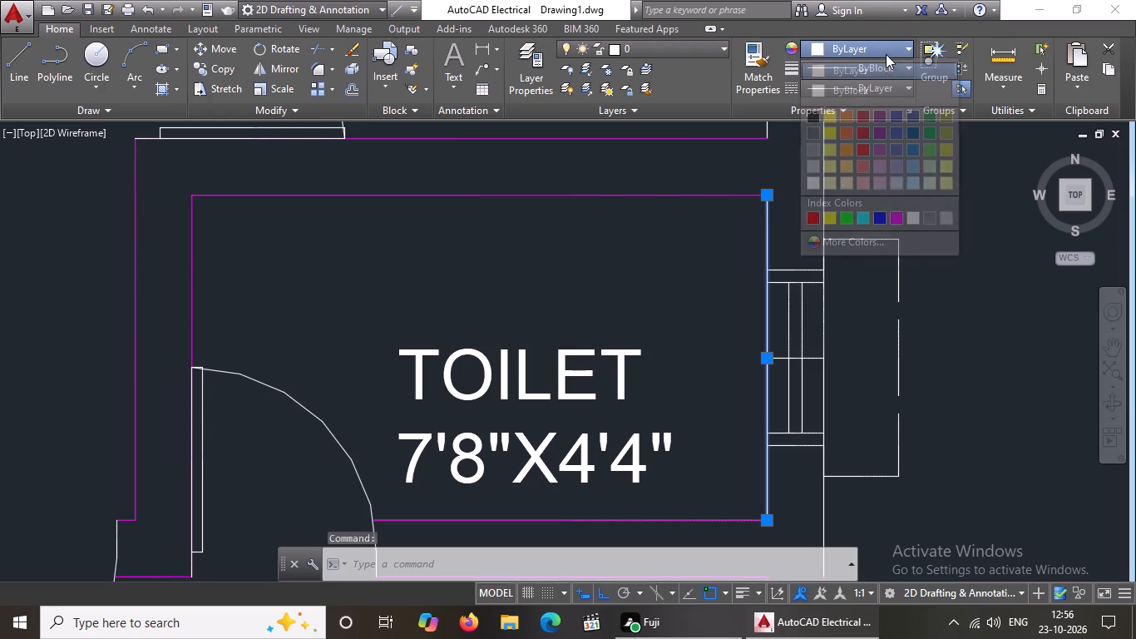
pyautogui.click(892, 217)
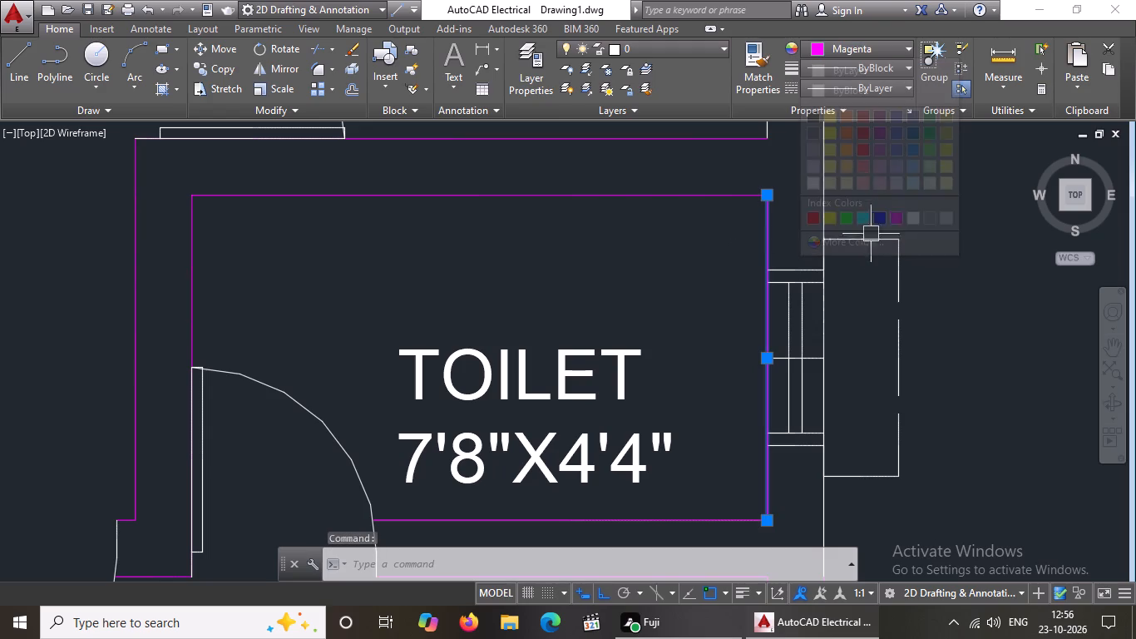
pyautogui.click(824, 199)
pyautogui.scroll(-5, 826, 197)
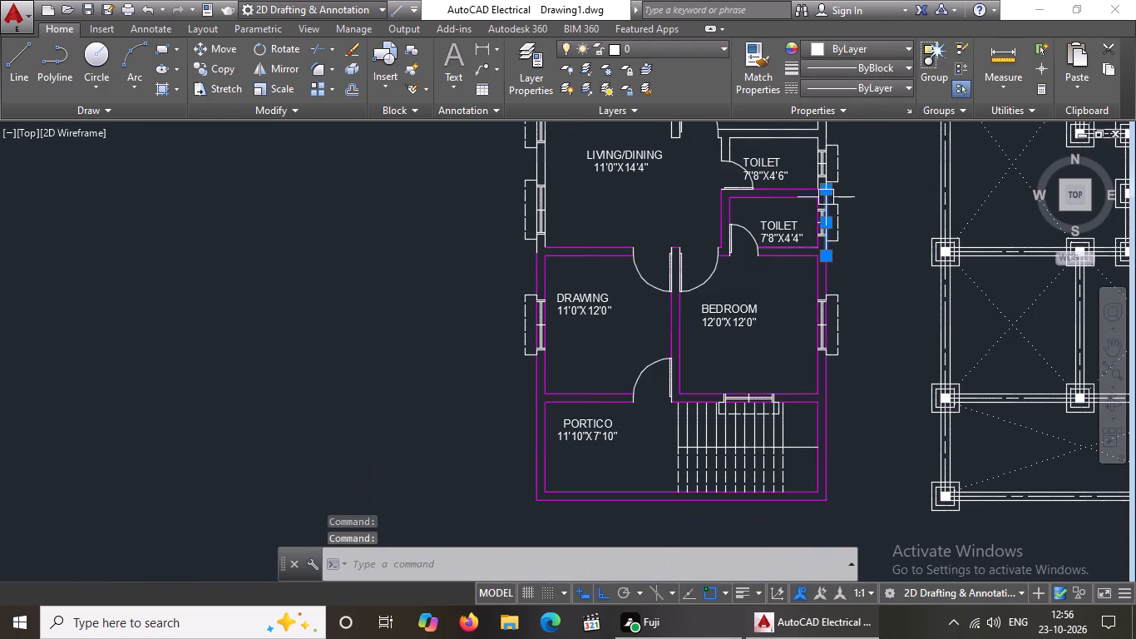
pyautogui.click(872, 50)
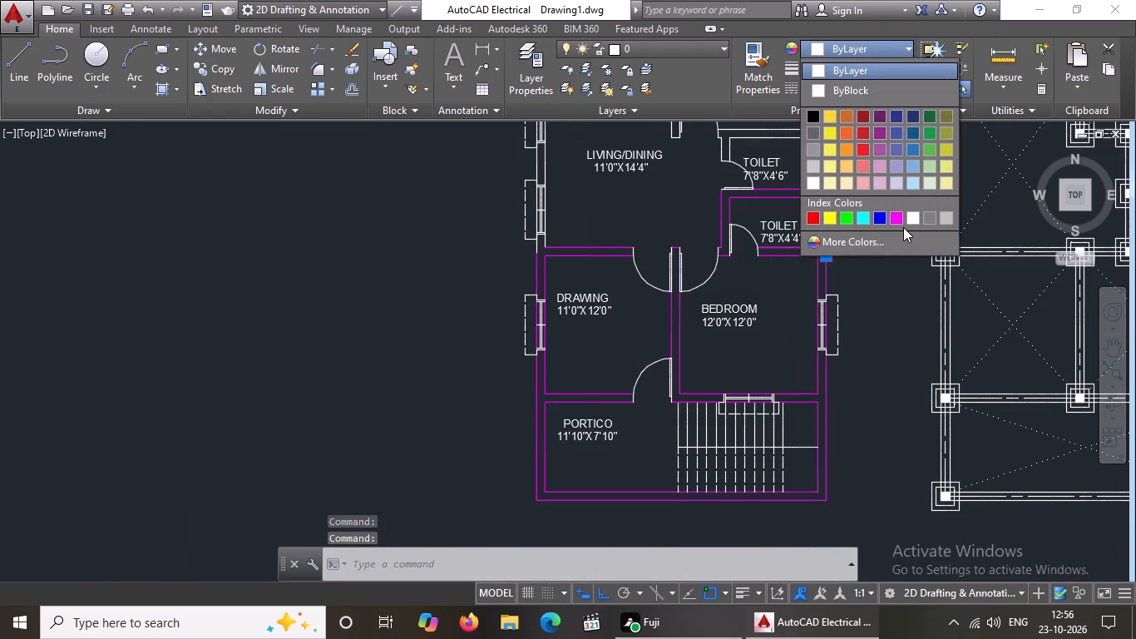
pyautogui.click(900, 220)
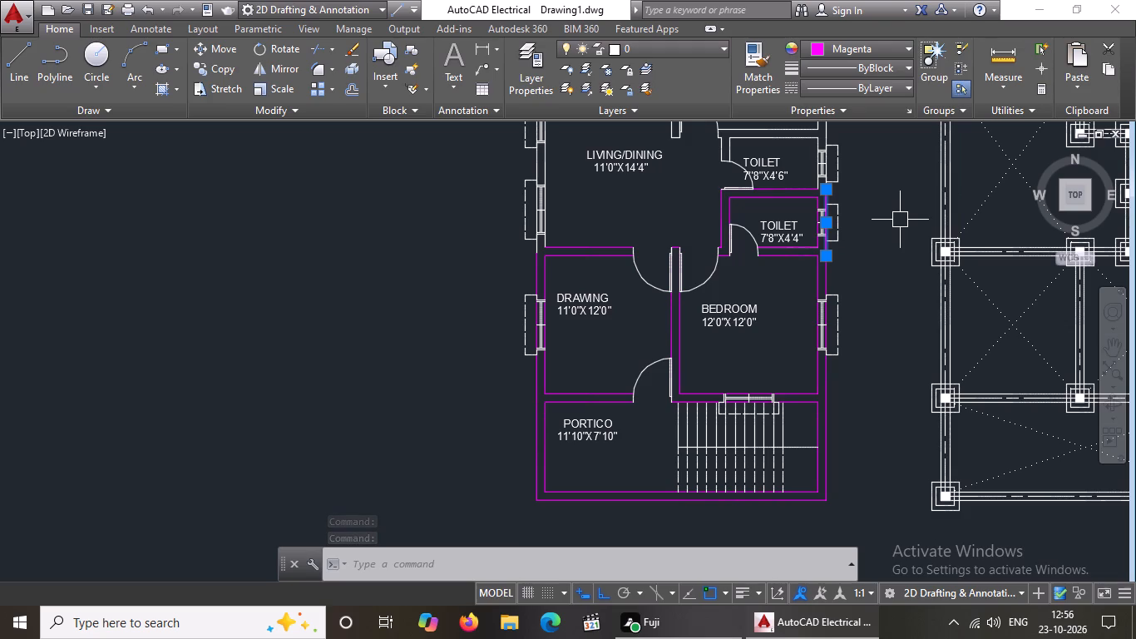
# Change the inner and outer lines of the exterior window wall of the 7'8"X4'6" toilet to magenta.
pyautogui.scroll(-1, 706, 205)
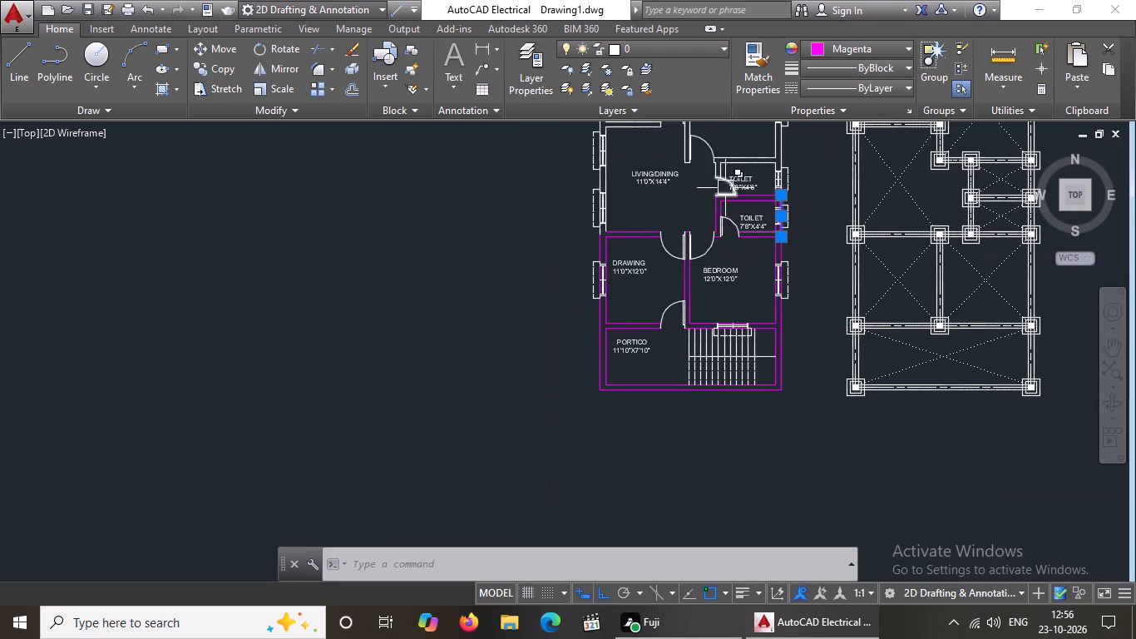
pyautogui.moveTo(725, 275); pyautogui.dragTo(713, 389, button='middle')
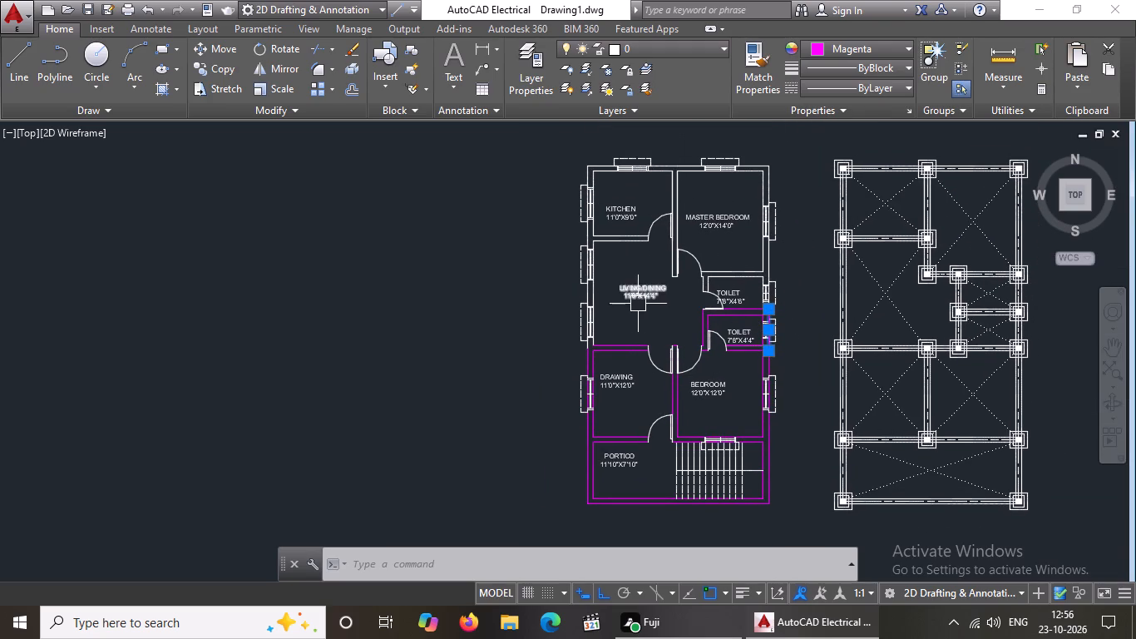
pyautogui.scroll(3, 764, 271)
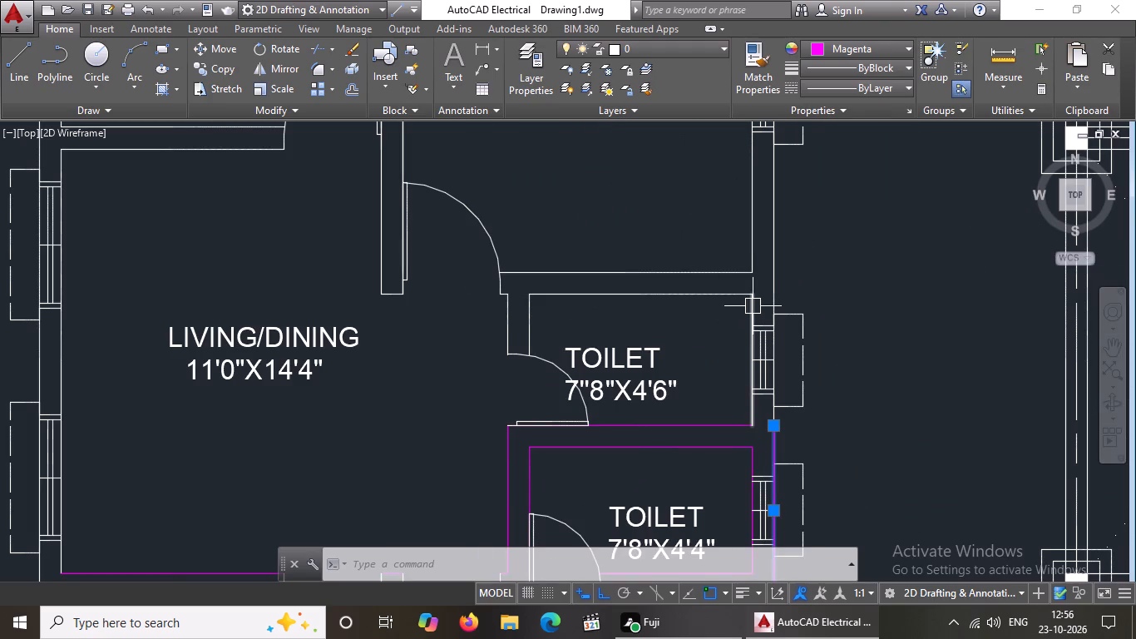
pyautogui.click(753, 306)
pyautogui.click(832, 48)
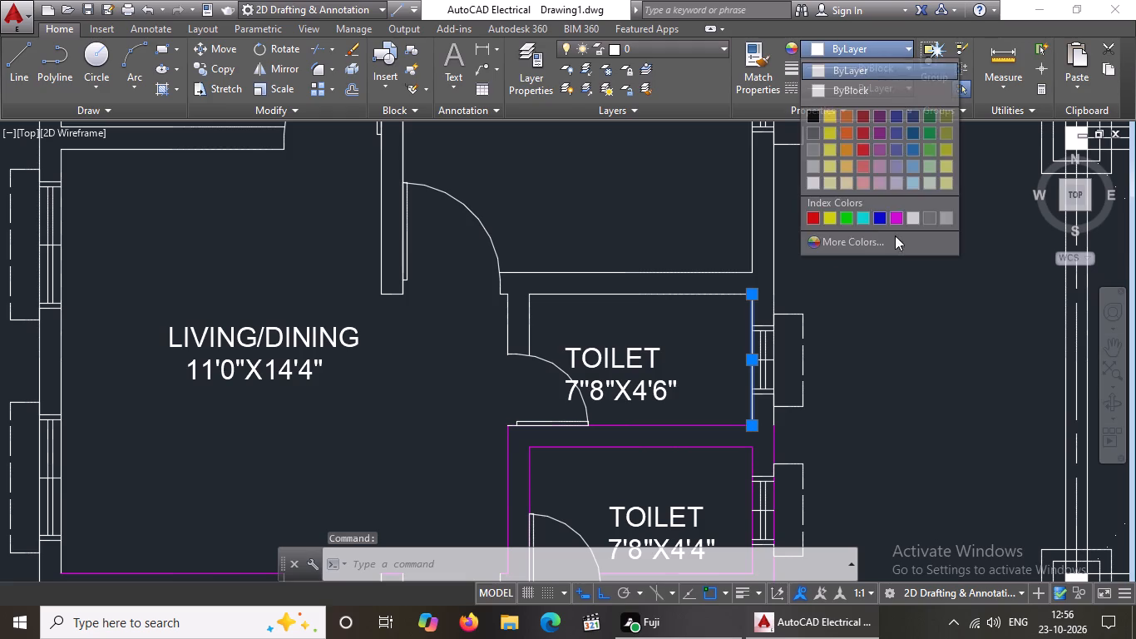
pyautogui.click(892, 208)
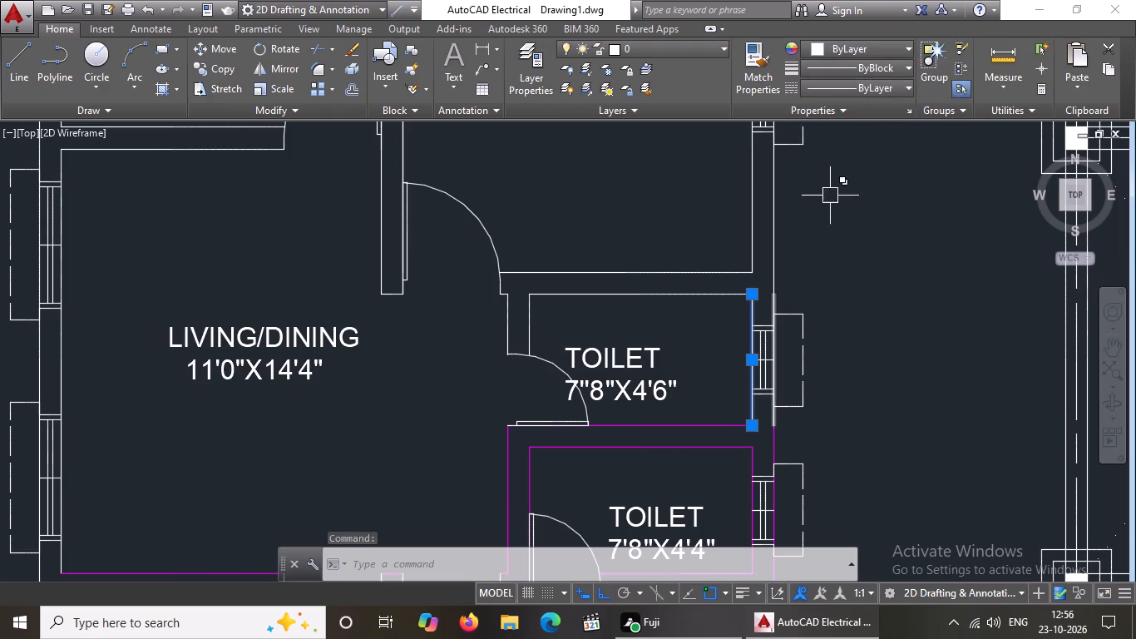
pyautogui.click(857, 45)
pyautogui.click(892, 211)
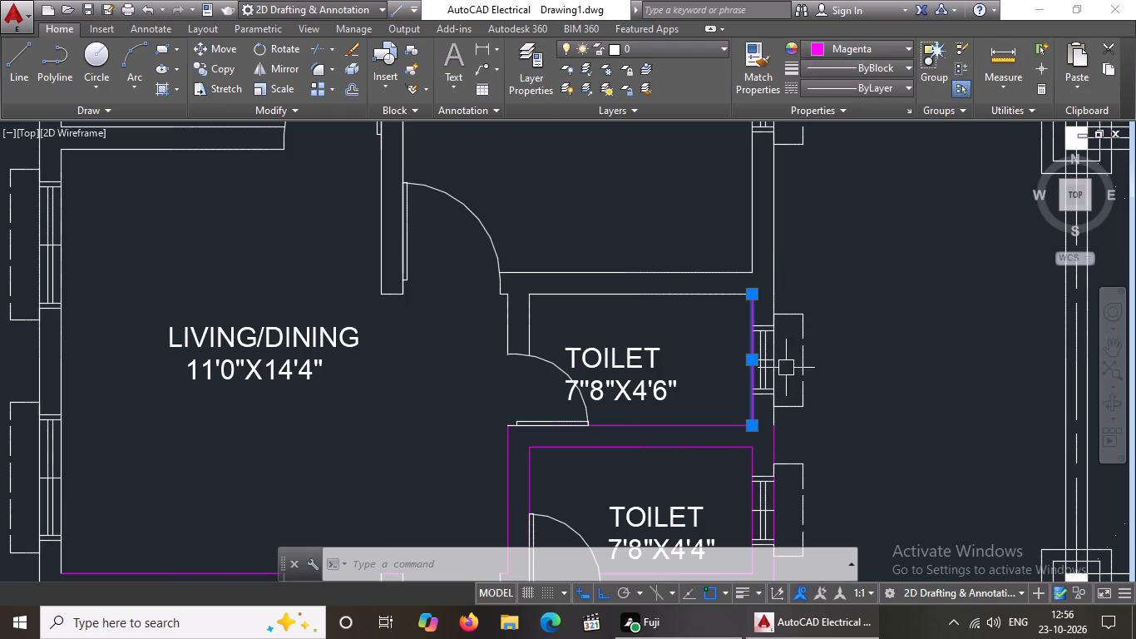
pyautogui.scroll(2, 779, 354)
pyautogui.click(761, 344)
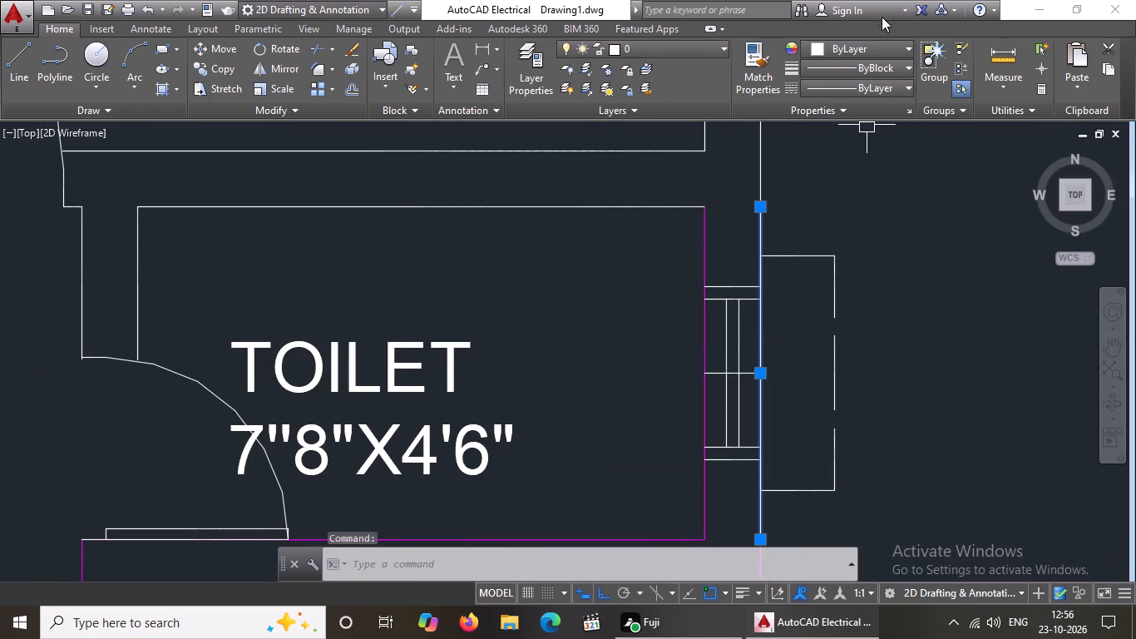
pyautogui.click(869, 43)
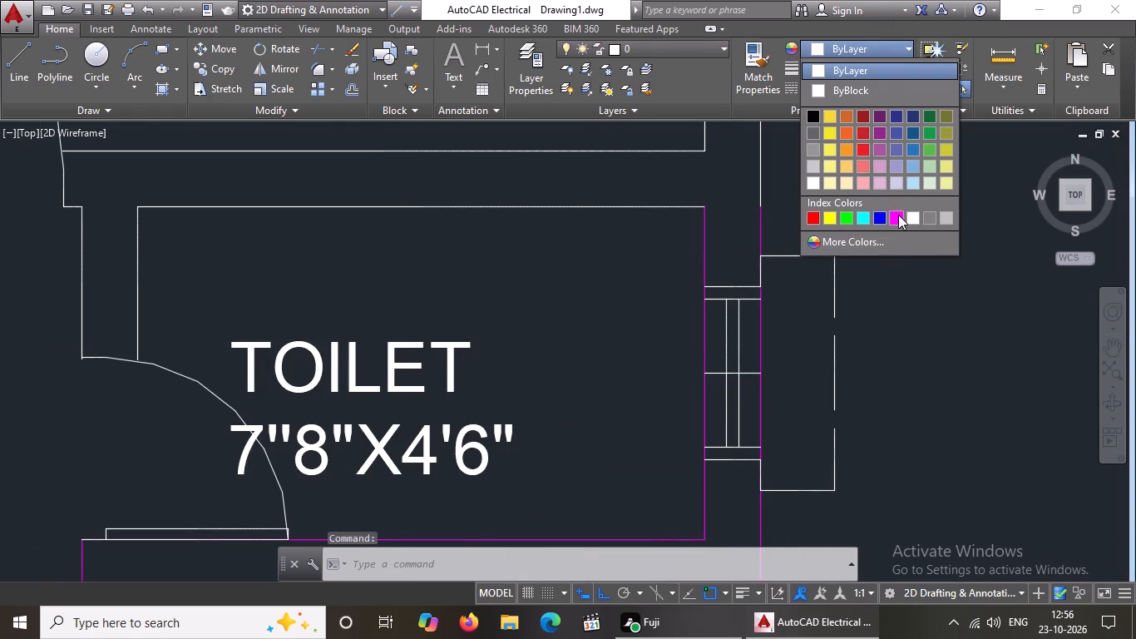
pyautogui.moveTo(898, 215); pyautogui.dragTo(901, 224)
pyautogui.scroll(-3, 842, 216)
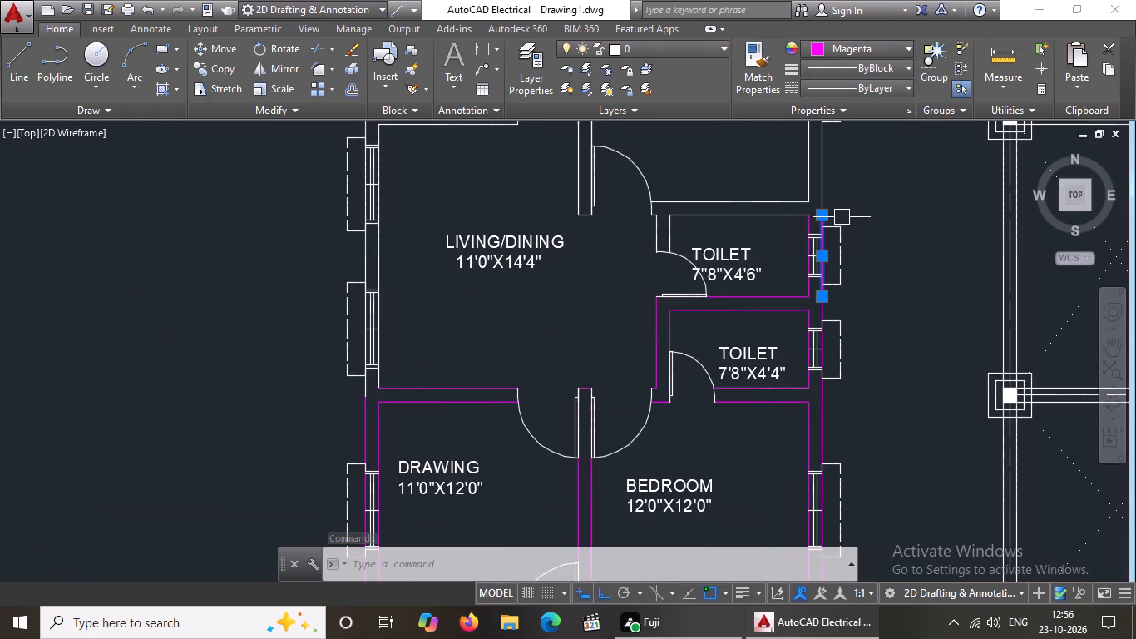
pyautogui.press('Escape')
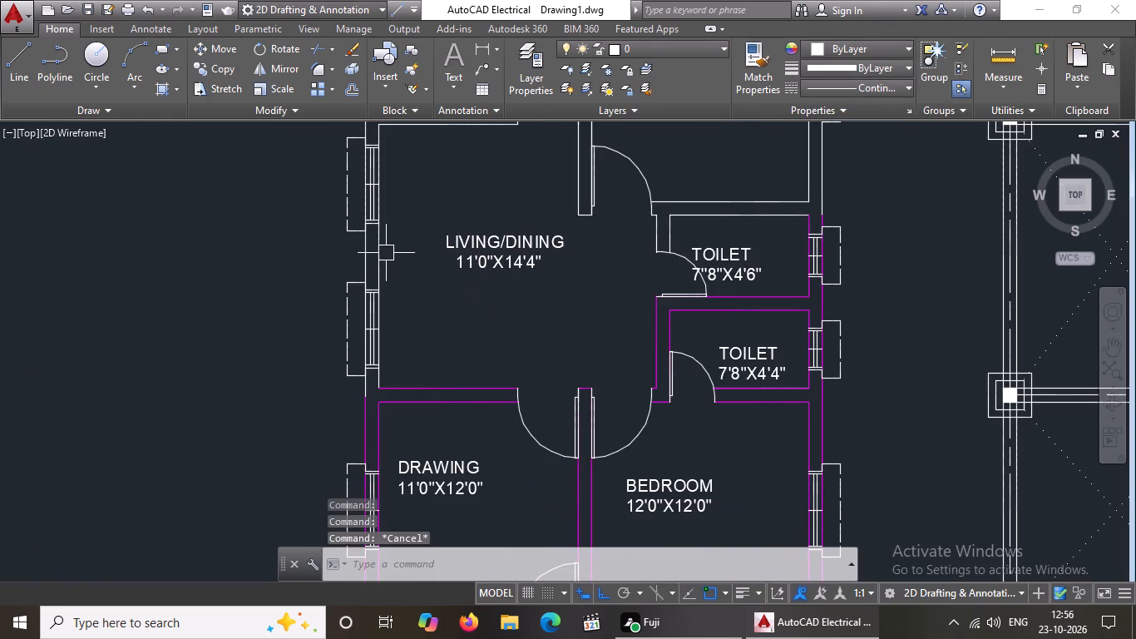
# Change the inner and outer lines of the living/dining room's exterior window wall to magenta.
pyautogui.click(377, 257)
pyautogui.click(862, 47)
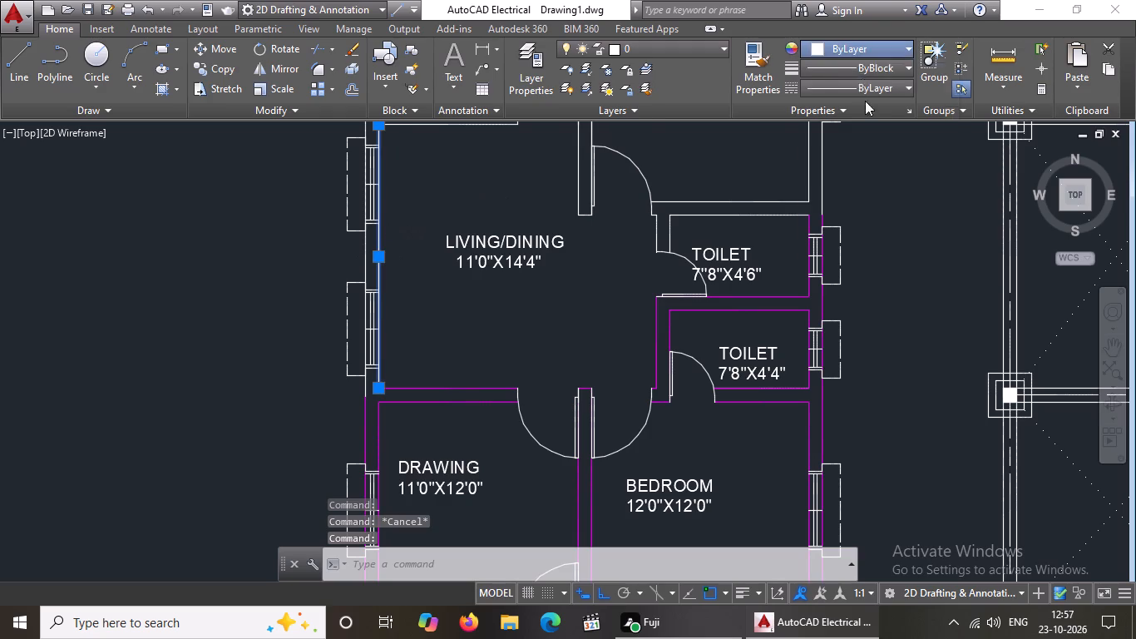
pyautogui.click(897, 212)
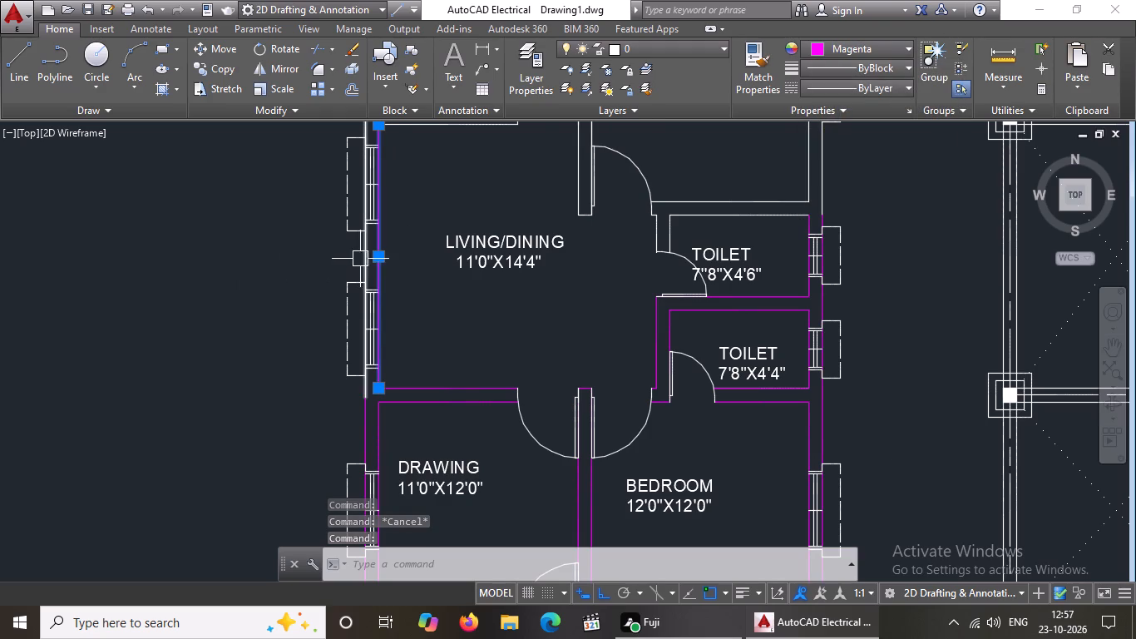
pyautogui.click(363, 254)
pyautogui.click(825, 45)
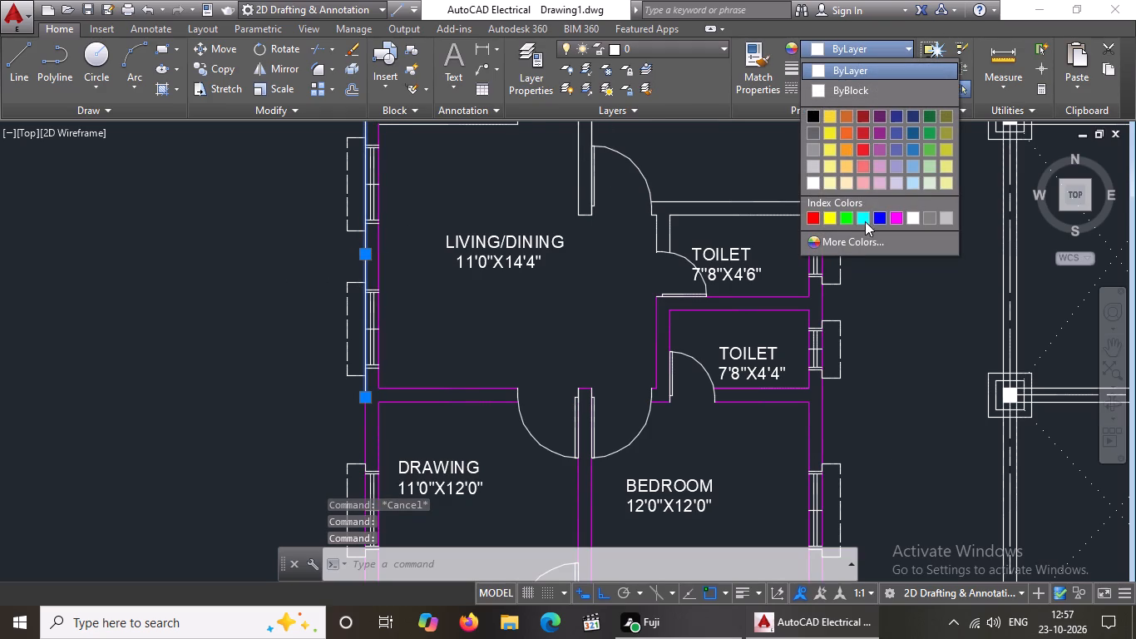
pyautogui.click(892, 211)
pyautogui.scroll(-2, 712, 251)
pyautogui.press('Escape')
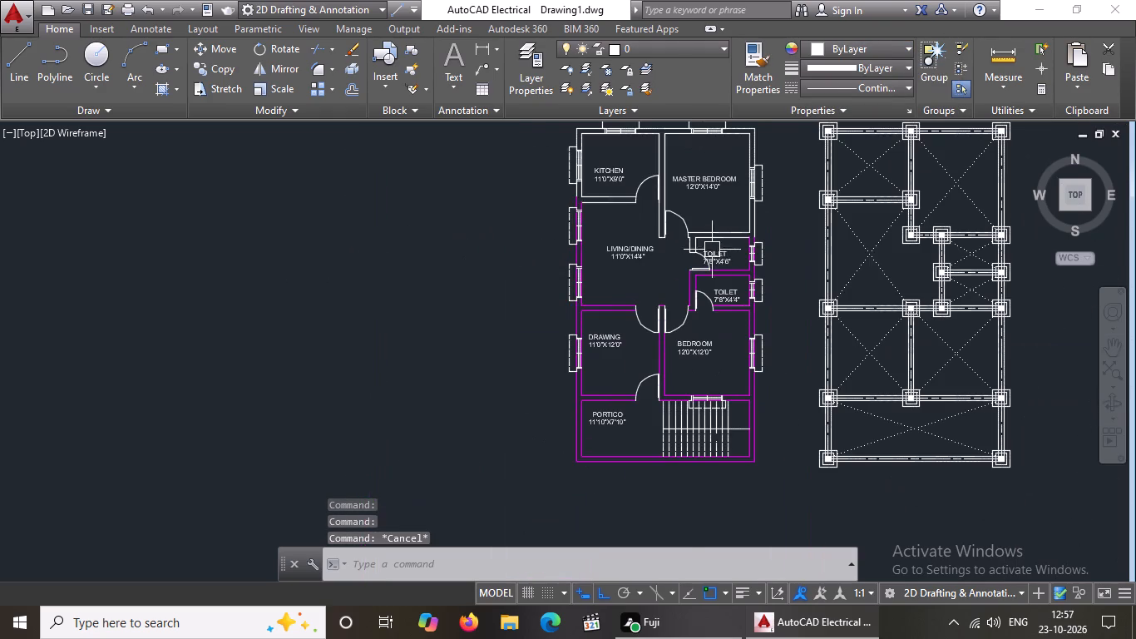
# Change the short wall lines between the living/dining room and the 7'8"X4'6" toilet, between the toilet and master bedroom doors, to magenta.
pyautogui.scroll(2, 698, 248)
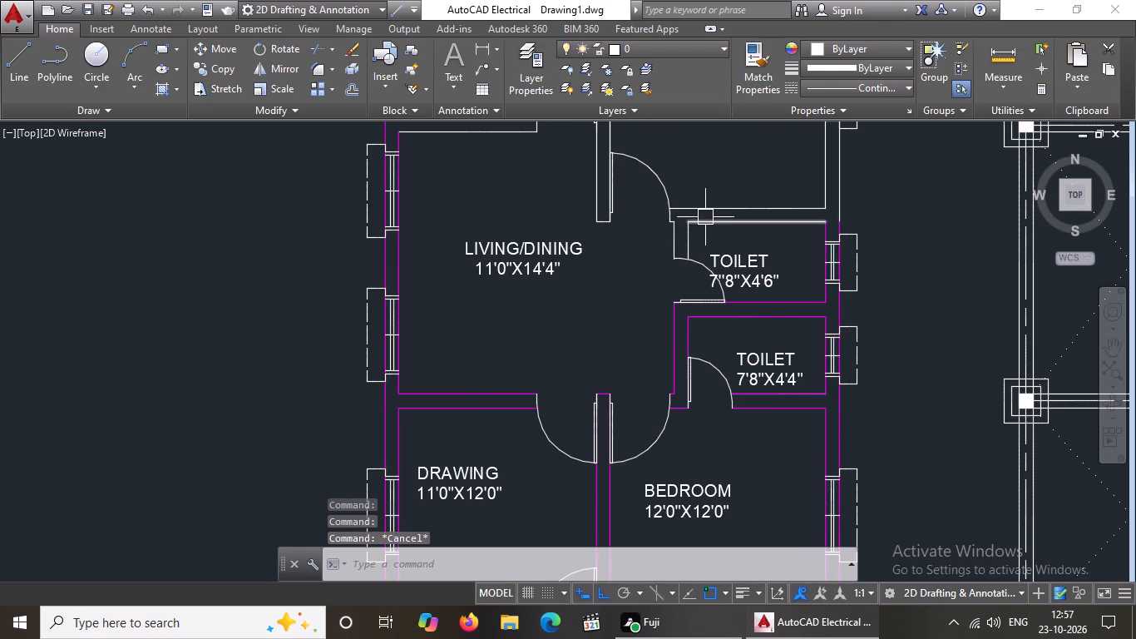
pyautogui.click(649, 224)
pyautogui.press('Escape')
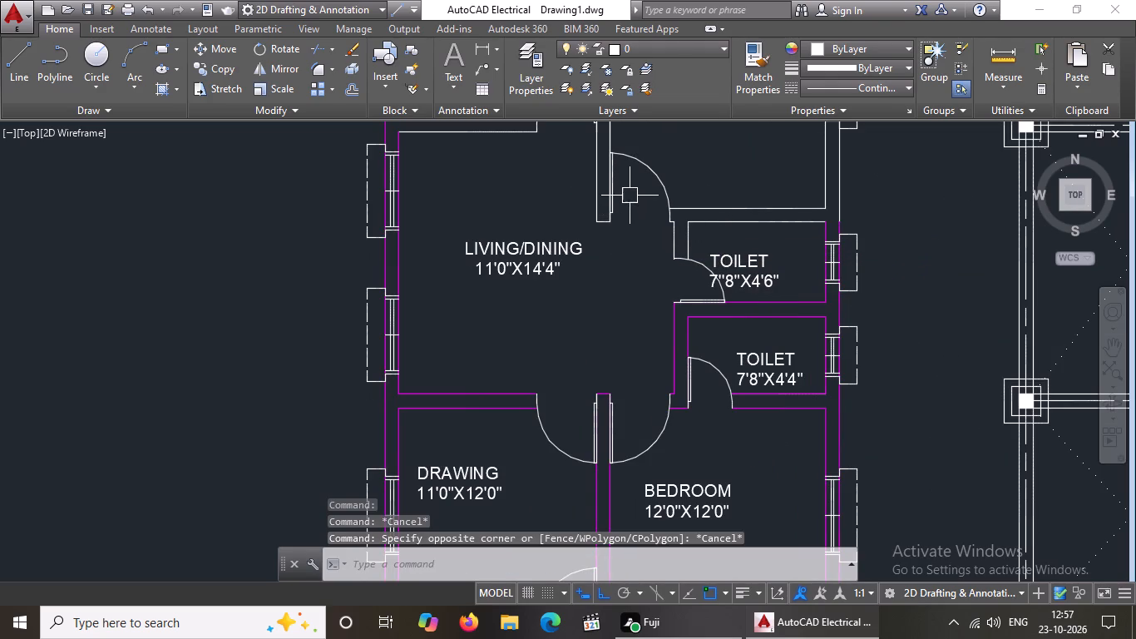
pyautogui.click(631, 198)
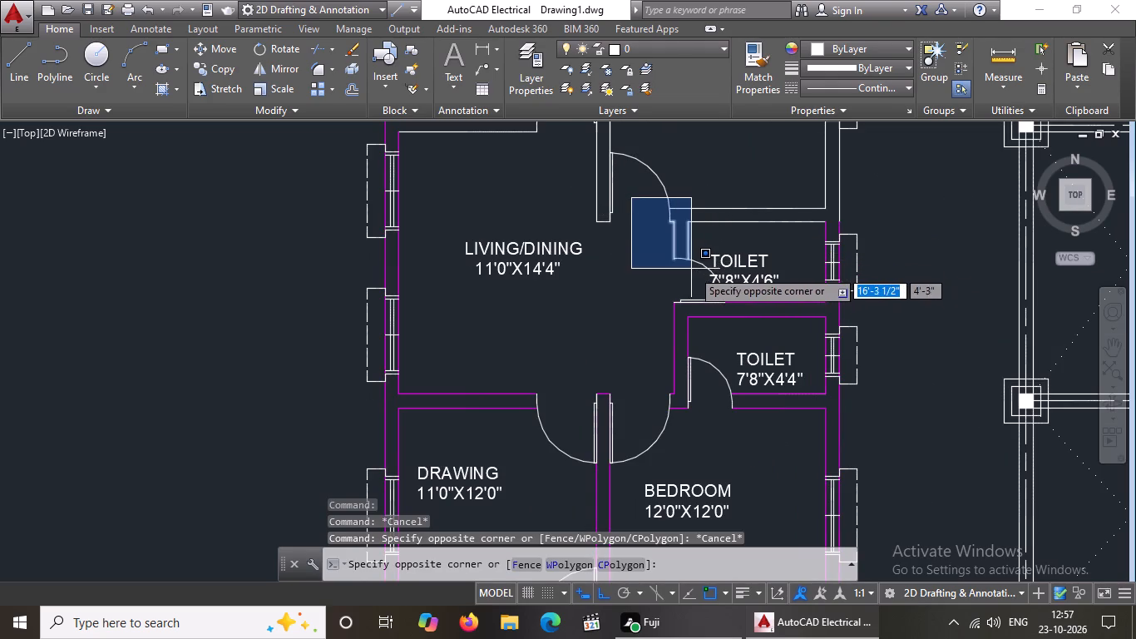
pyautogui.click(692, 270)
pyautogui.click(877, 44)
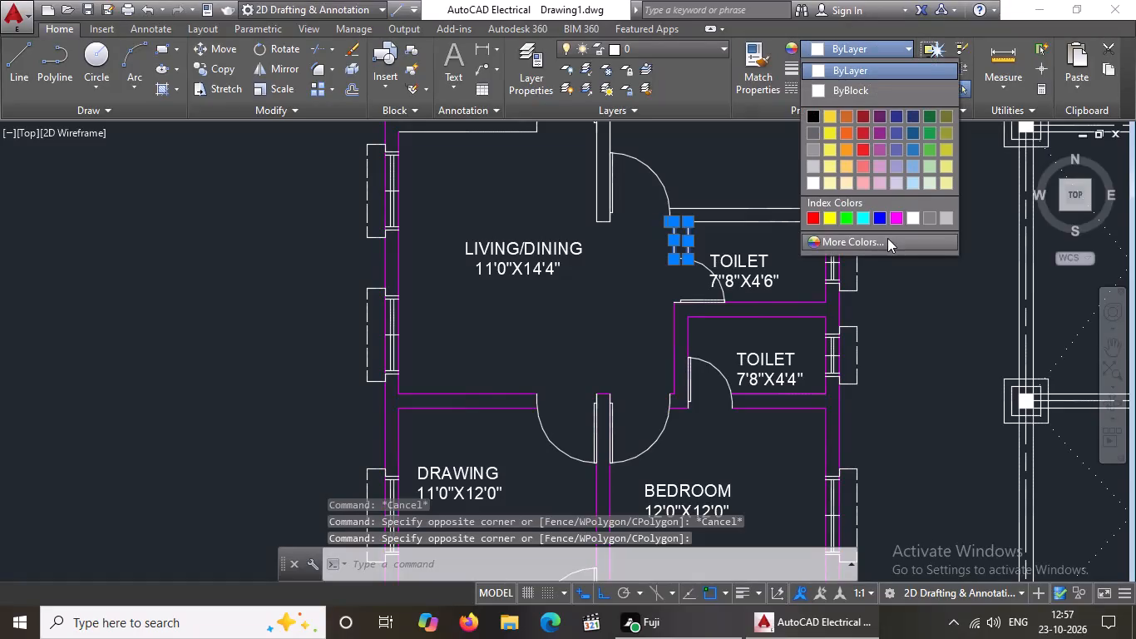
pyautogui.click(892, 220)
pyautogui.press('Escape')
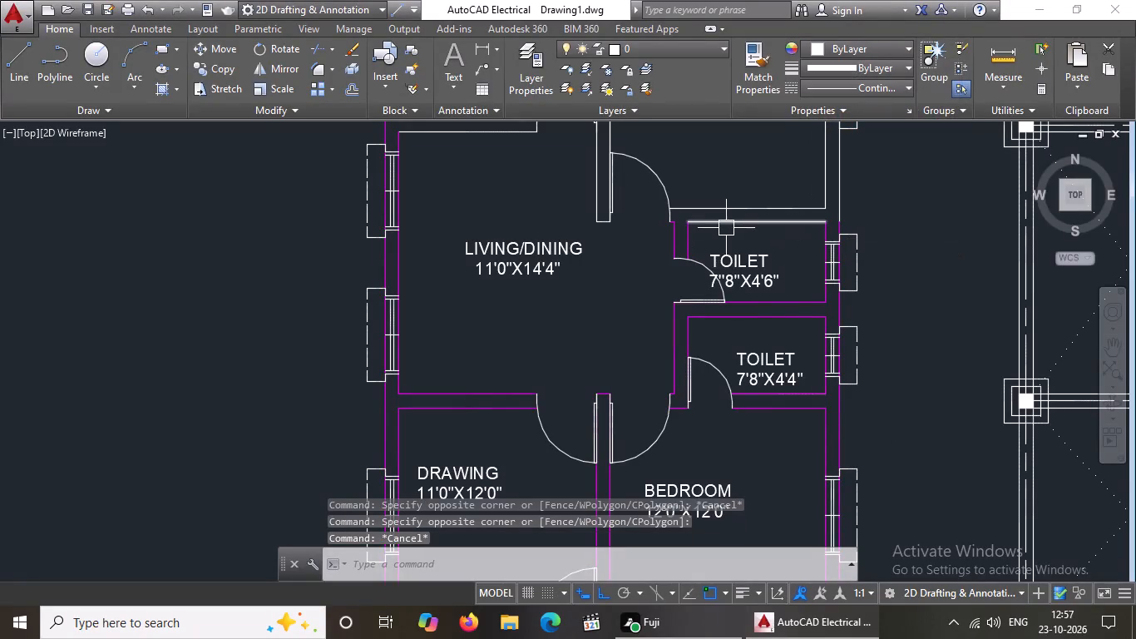
# Change both lines of the wall between the master bedroom and the 7'8"X4'6" toilet to magenta.
pyautogui.click(730, 222)
pyautogui.click(861, 50)
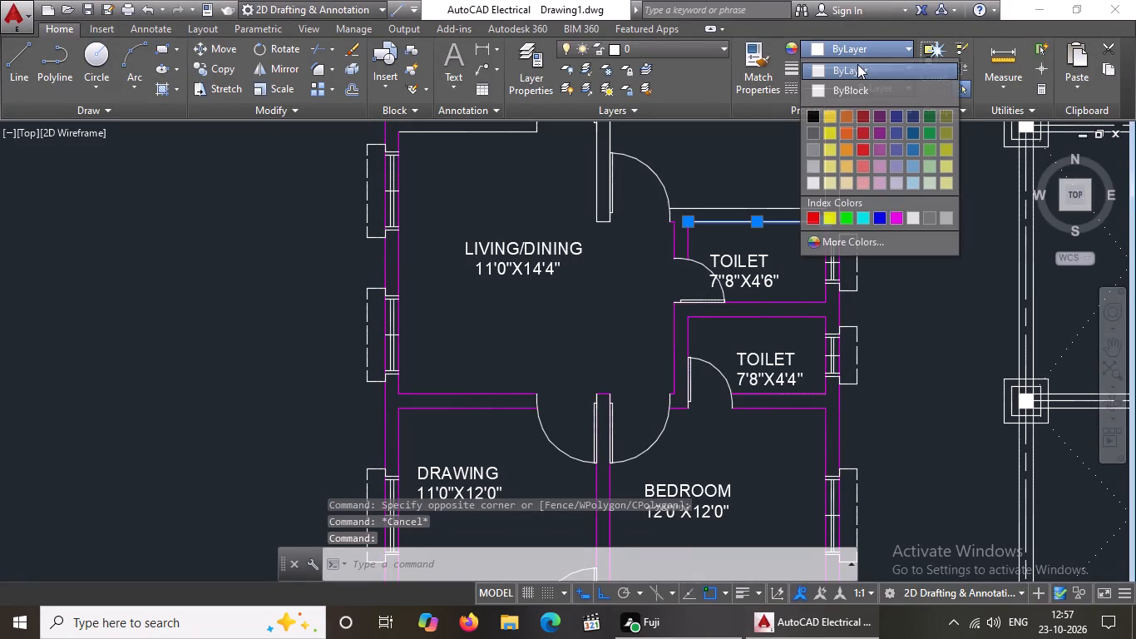
pyautogui.click(896, 214)
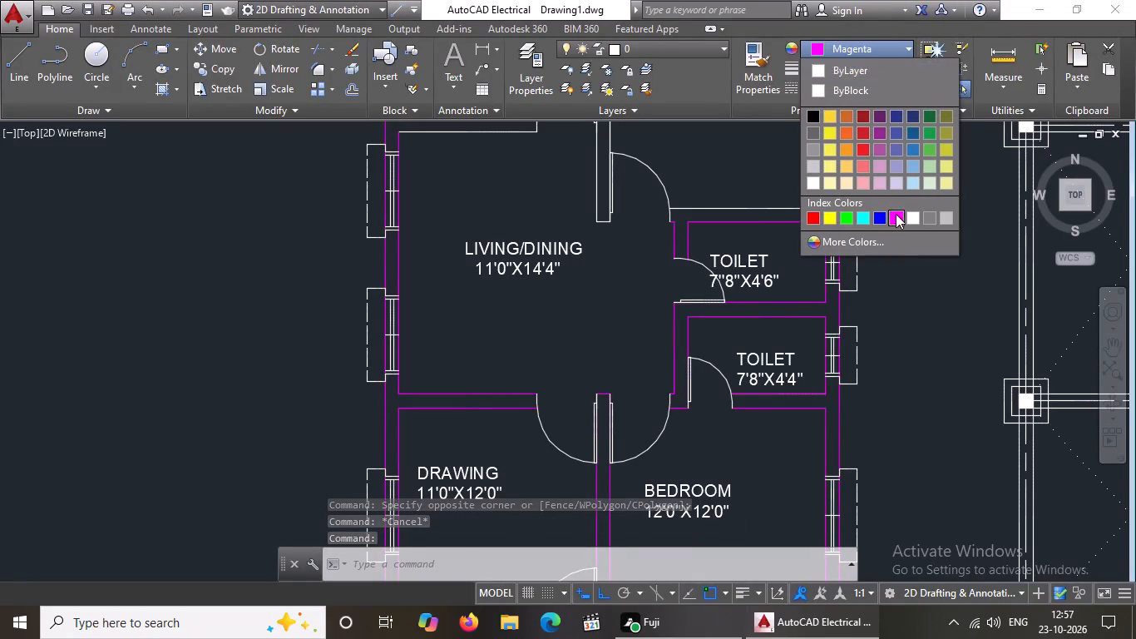
pyautogui.click(775, 211)
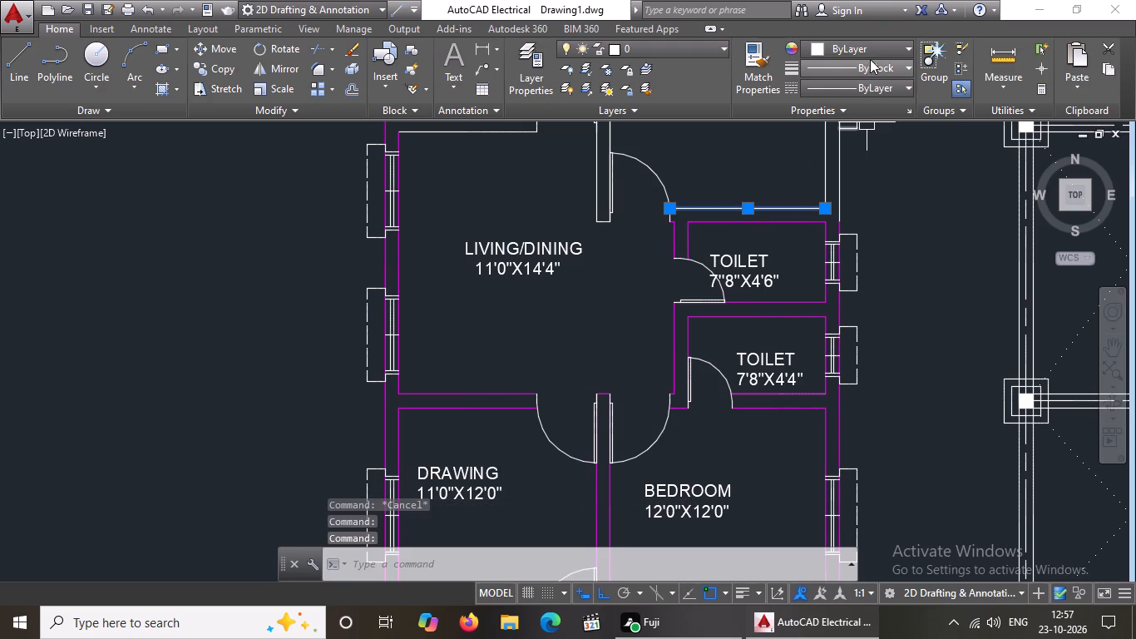
pyautogui.click(867, 51)
pyautogui.click(894, 217)
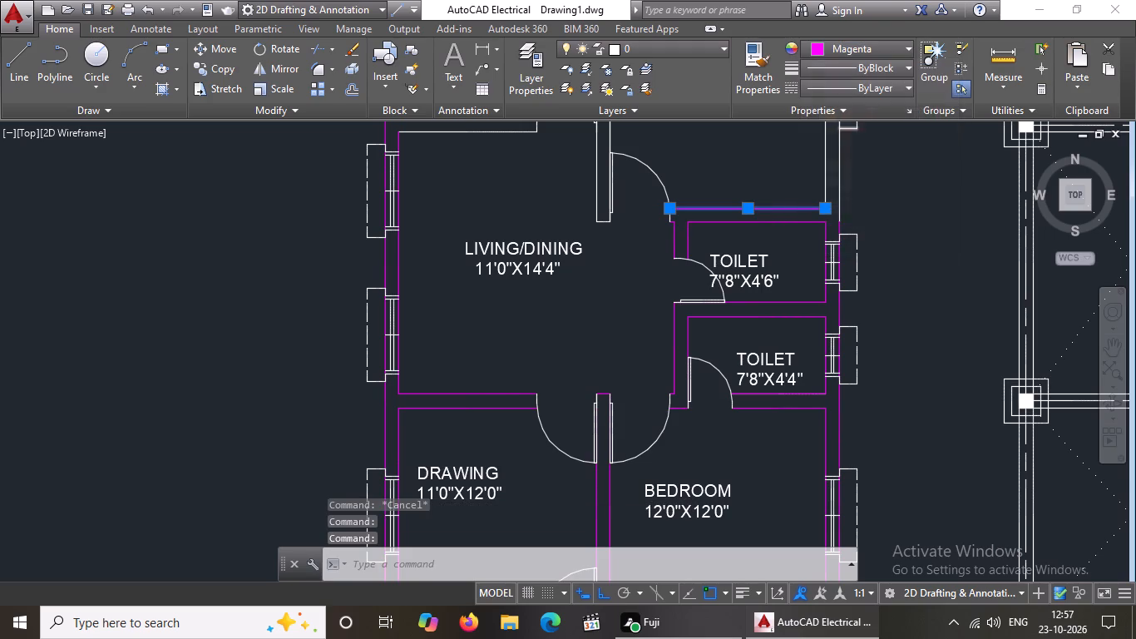
pyautogui.scroll(-2, 847, 222)
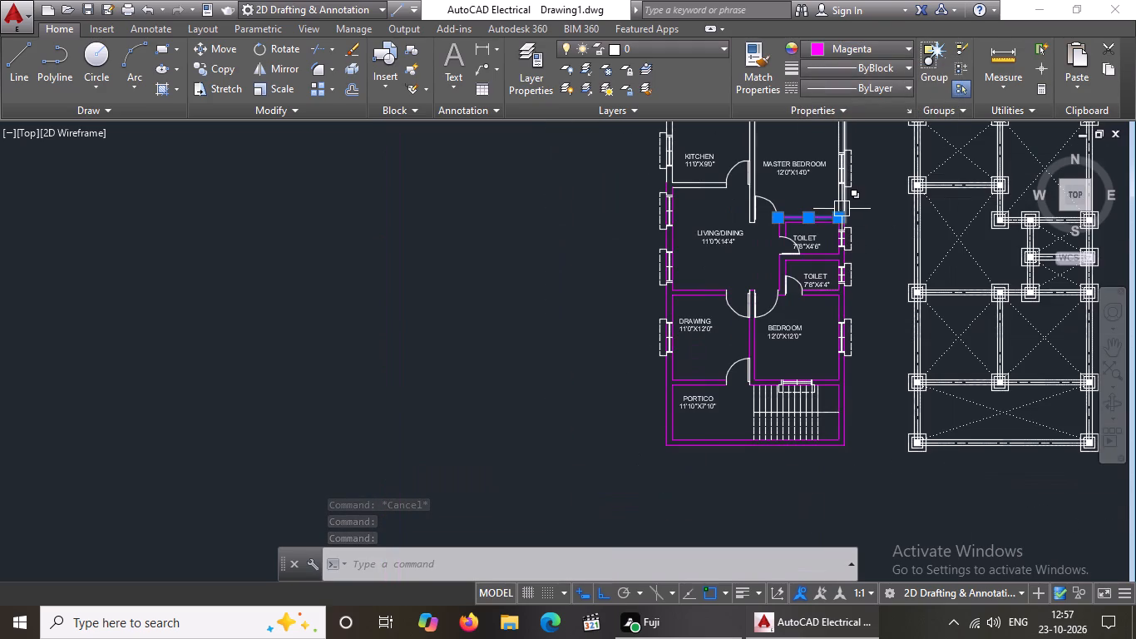
# Change both lines of the wall between the kitchen and the living/dining room to magenta.
pyautogui.moveTo(825, 260); pyautogui.dragTo(742, 347, button='middle')
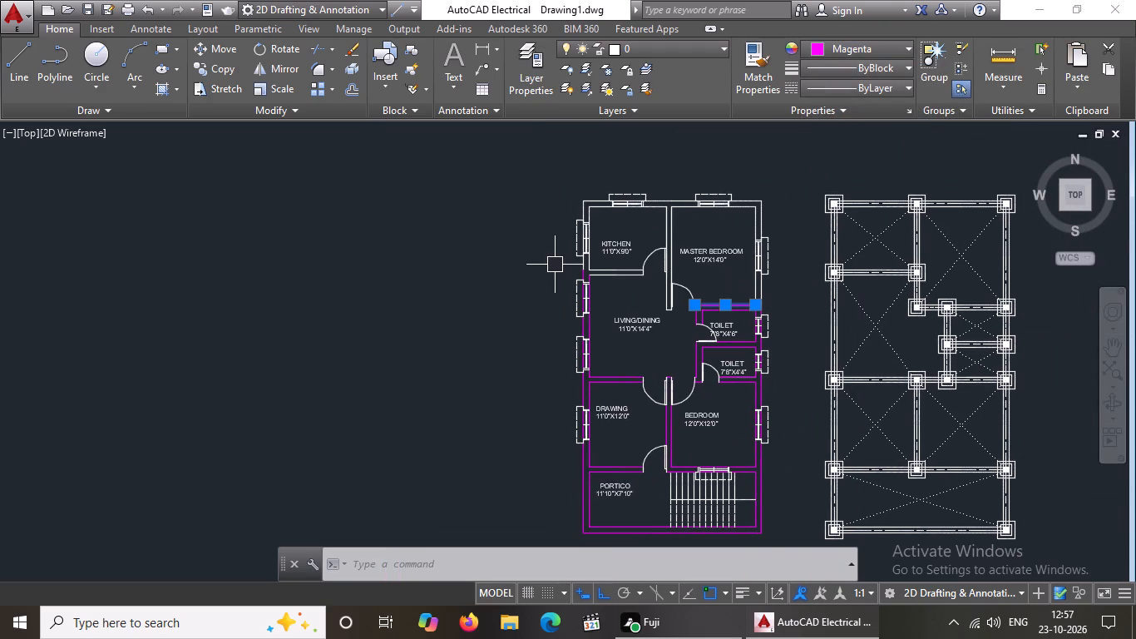
pyautogui.scroll(4, 583, 244)
pyautogui.scroll(-4, 689, 285)
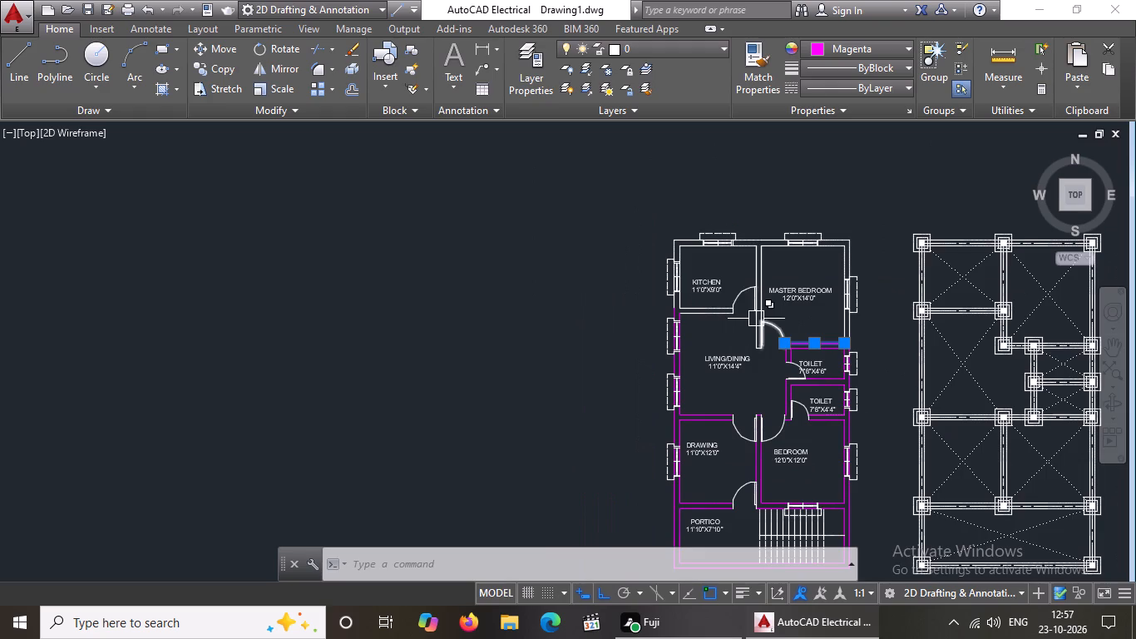
pyautogui.scroll(2, 758, 319)
pyautogui.click(594, 297)
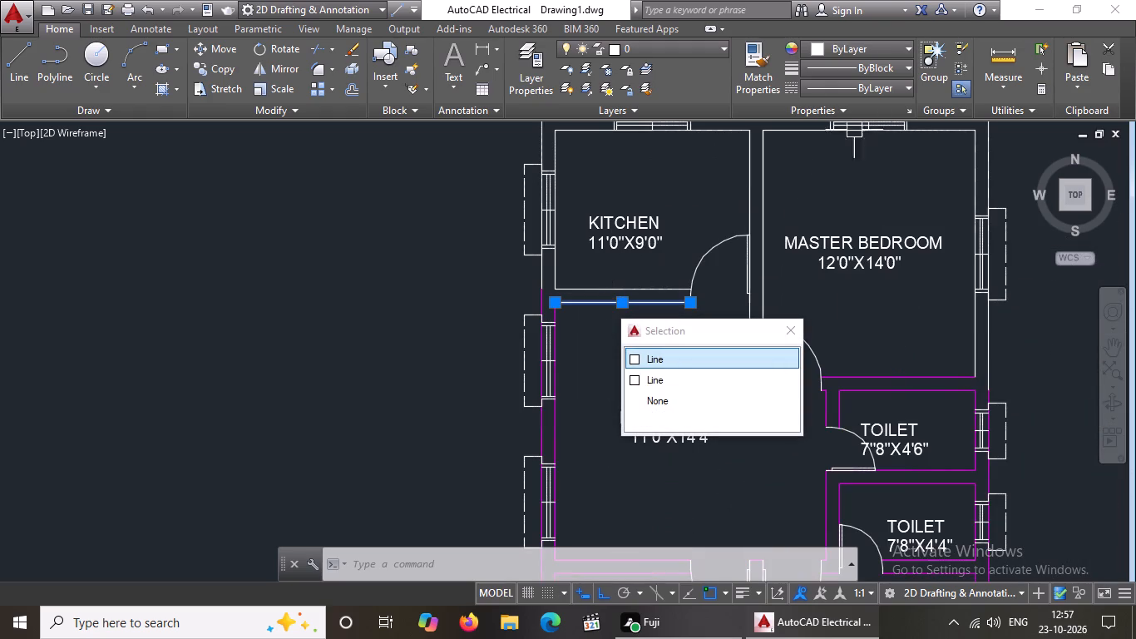
pyautogui.click(845, 42)
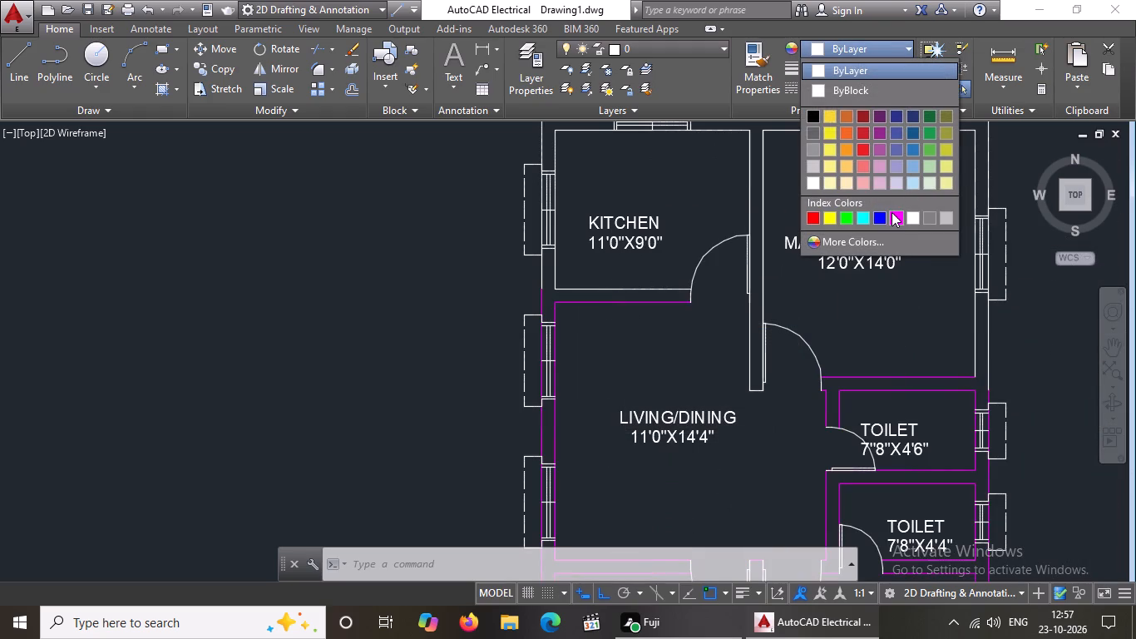
pyautogui.click(892, 212)
pyautogui.moveTo(622, 285); pyautogui.dragTo(621, 277)
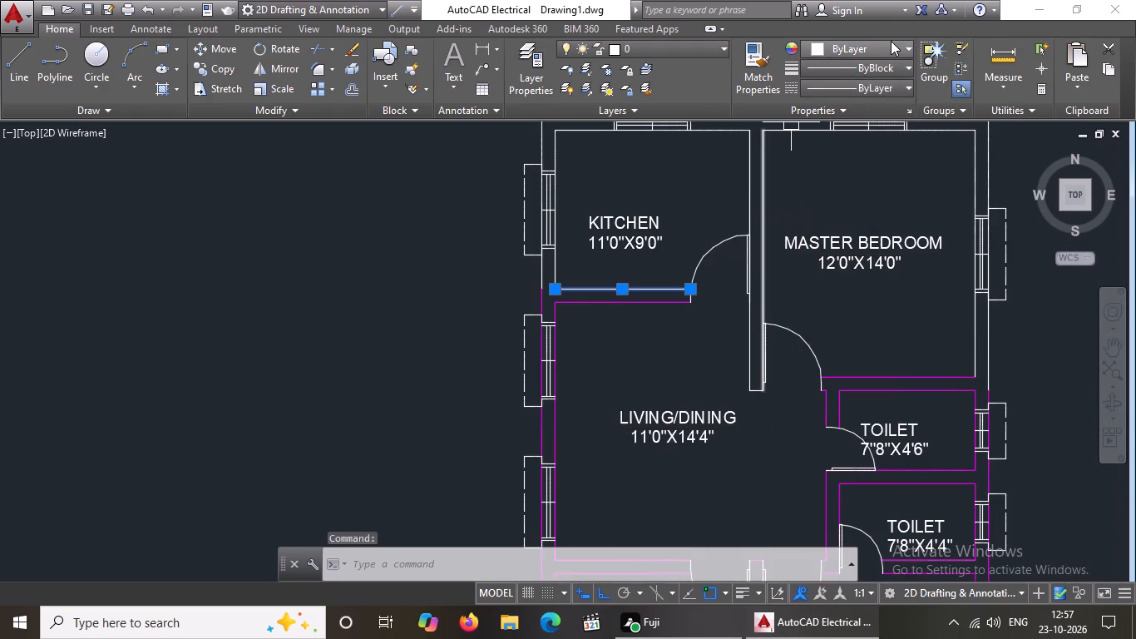
pyautogui.click(891, 41)
pyautogui.click(892, 214)
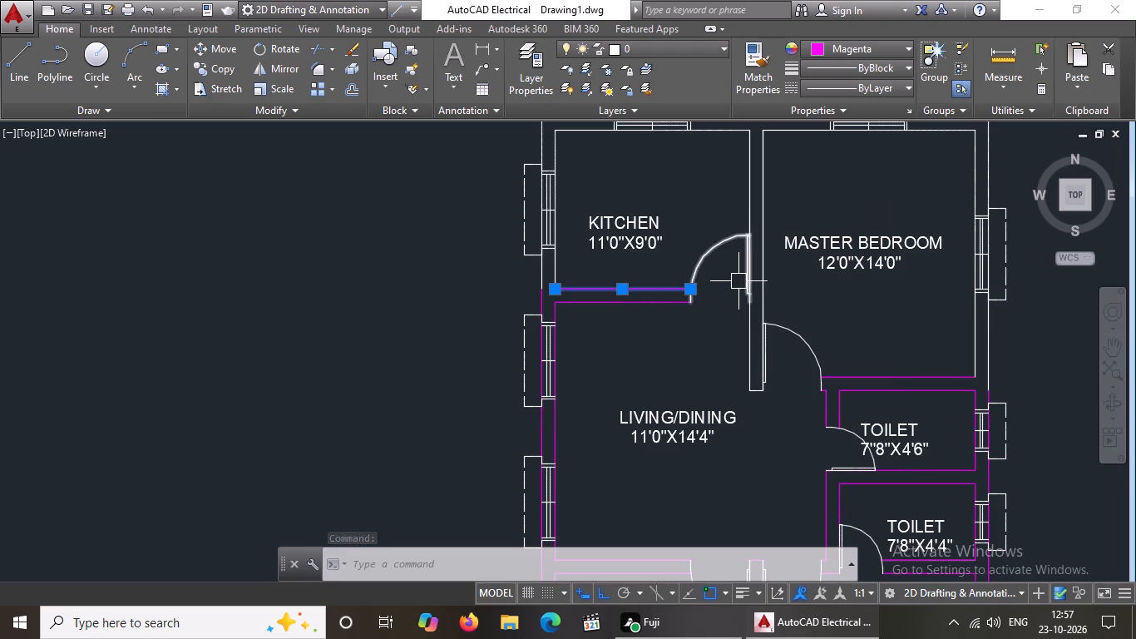
# Change the outer and inner lines of the kitchen's exterior window wall on the plan's left side to magenta.
pyautogui.scroll(-1, 541, 154)
pyautogui.moveTo(540, 217); pyautogui.dragTo(540, 275, button='middle')
pyautogui.scroll(1, 540, 275)
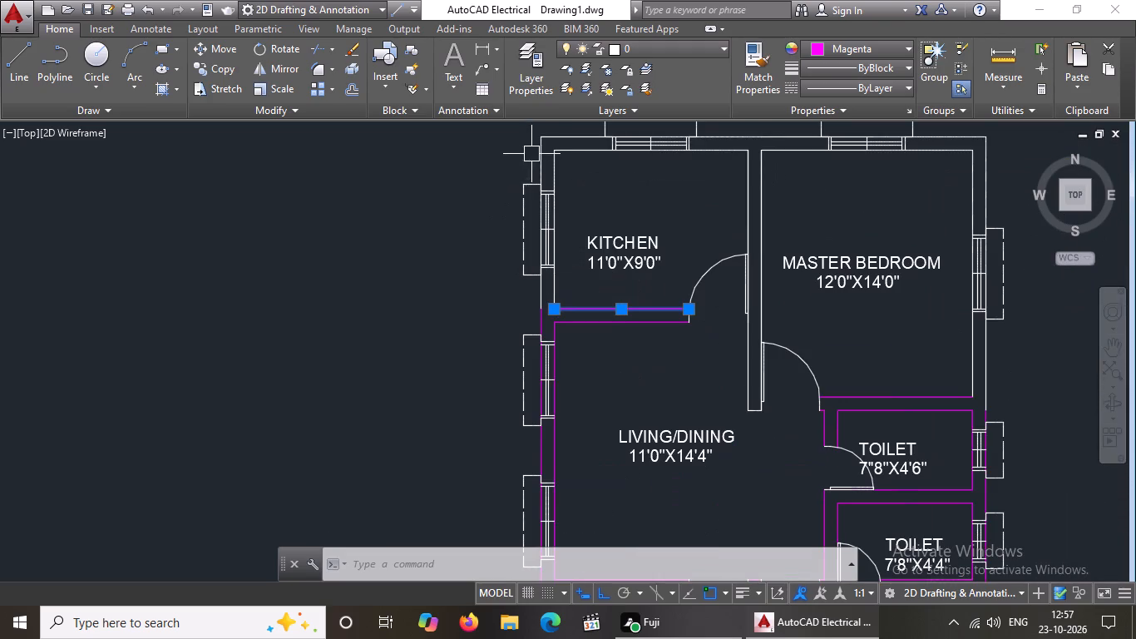
pyautogui.click(541, 151)
pyautogui.click(824, 44)
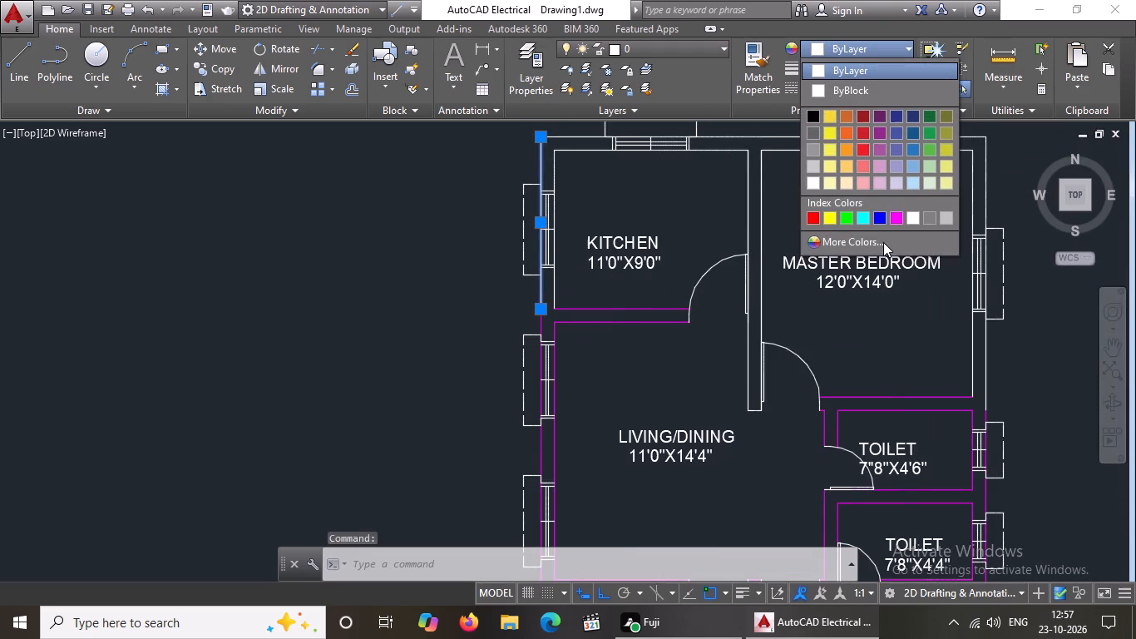
pyautogui.click(895, 211)
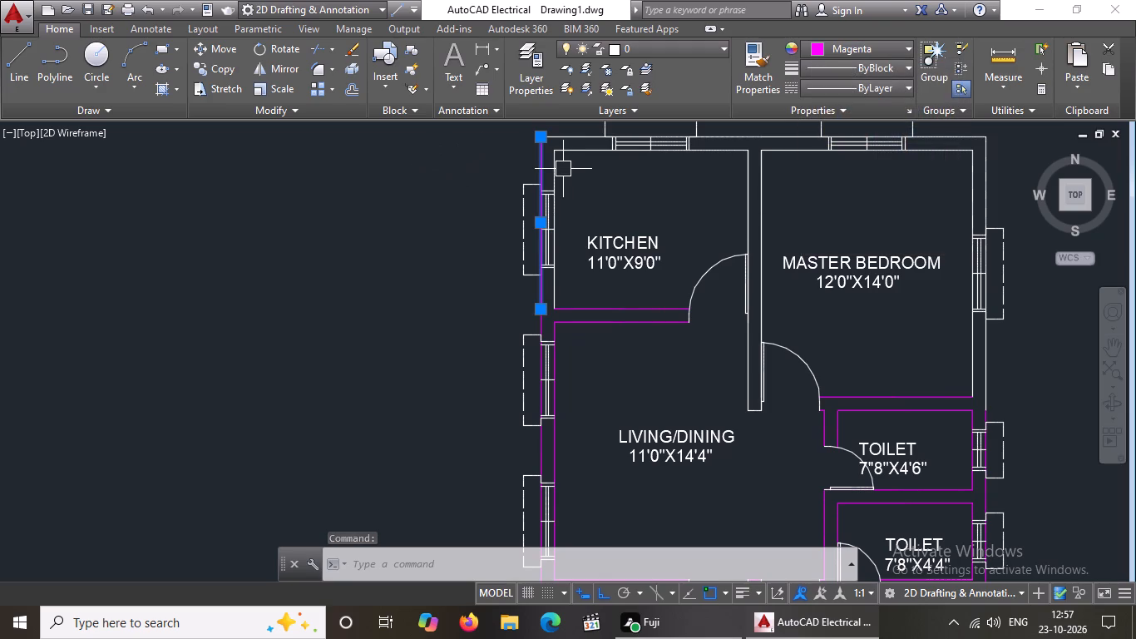
pyautogui.click(558, 171)
pyautogui.click(828, 47)
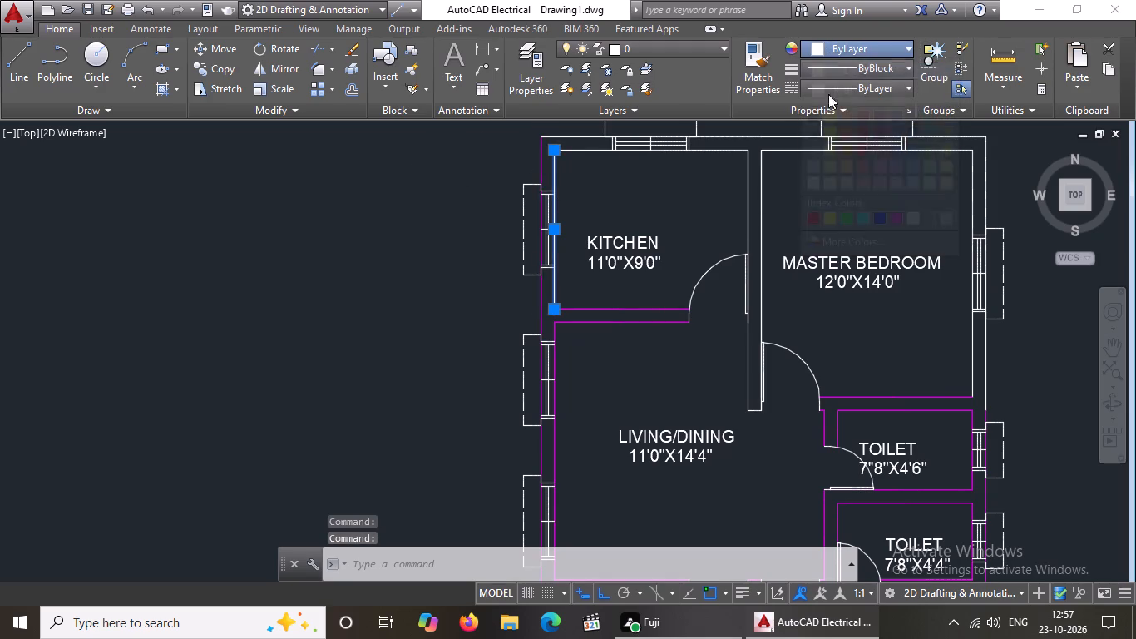
pyautogui.click(893, 217)
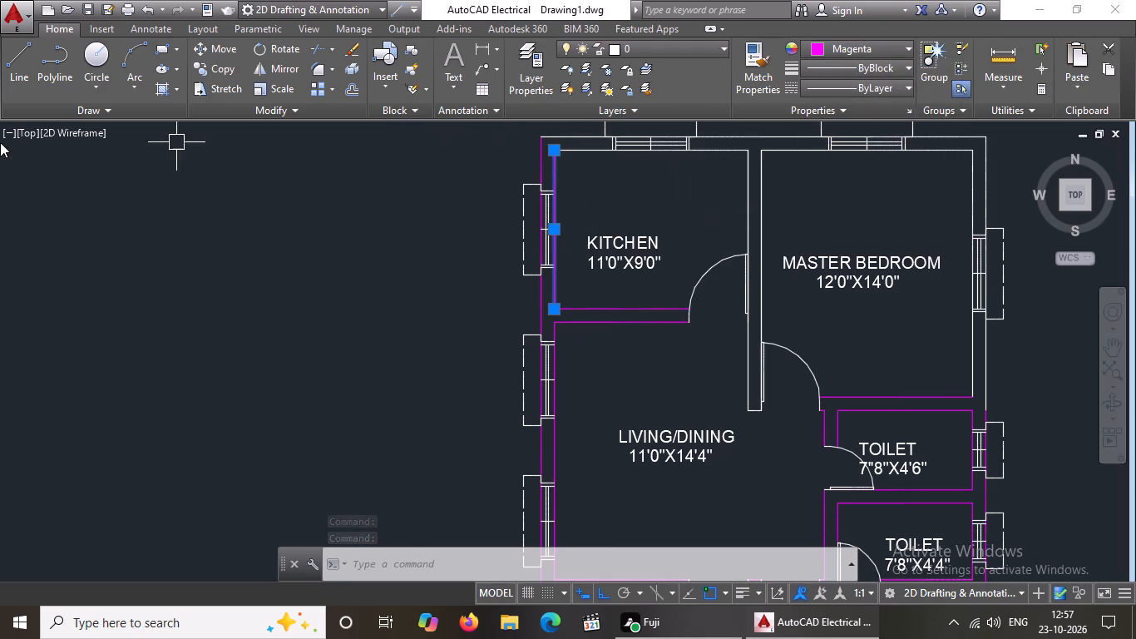
# Change the outer and inner lines of the kitchen's window wall along the plan's upper edge to magenta.
pyautogui.click(579, 136)
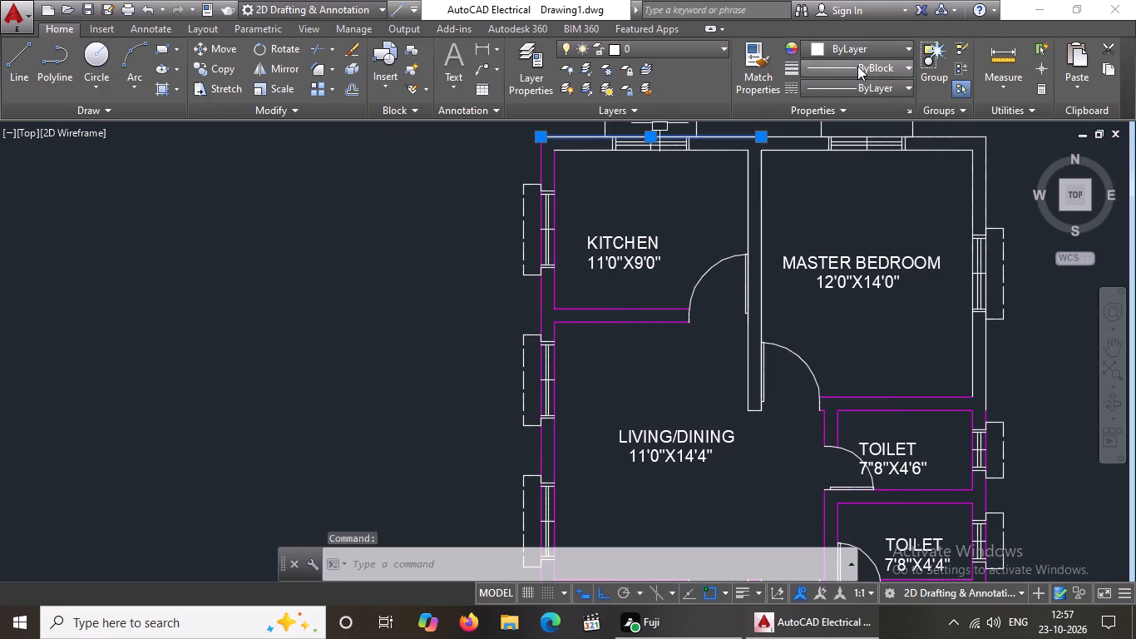
pyautogui.click(859, 49)
pyautogui.click(896, 220)
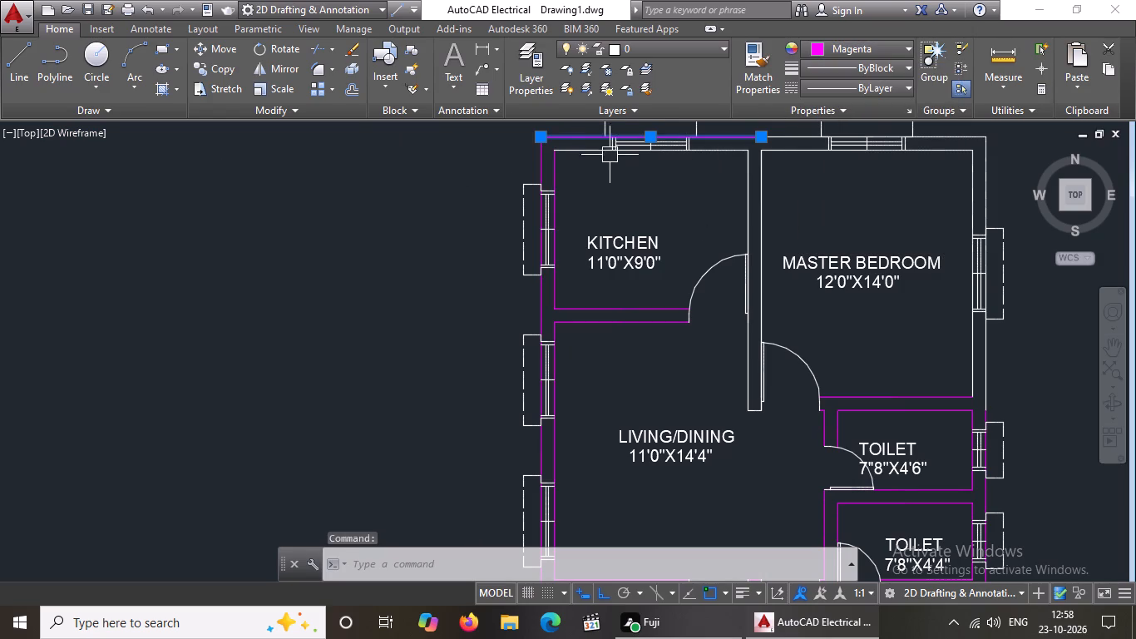
pyautogui.click(596, 148)
pyautogui.click(827, 49)
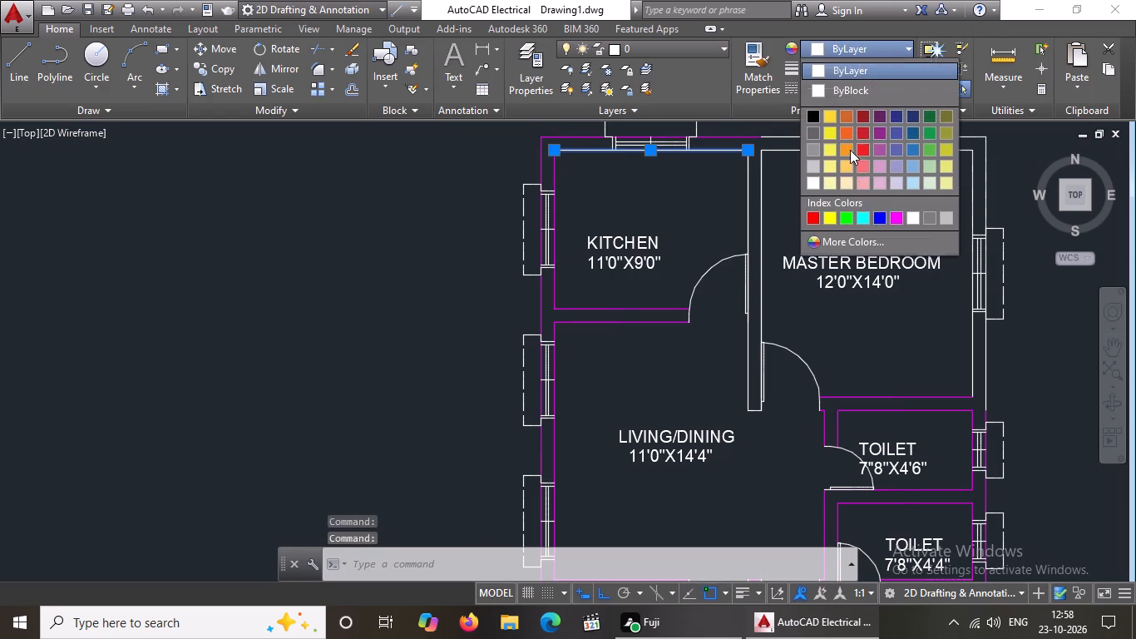
pyautogui.click(893, 214)
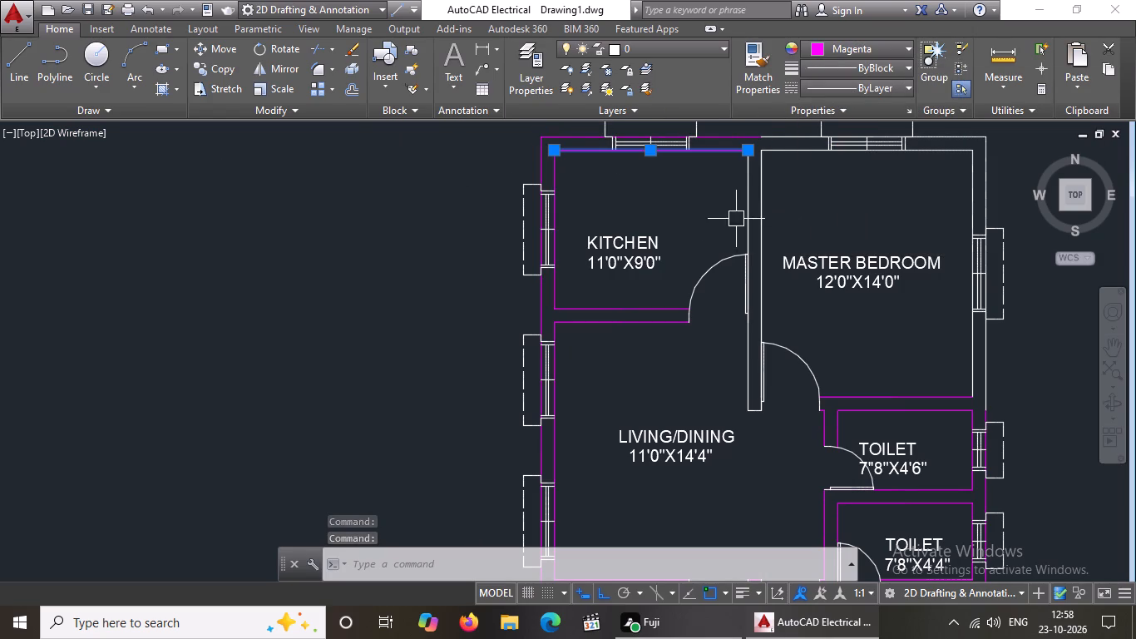
# Change both long lines and the short end line of the wall between the kitchen and master bedroom to magenta.
pyautogui.click(748, 211)
pyautogui.click(847, 47)
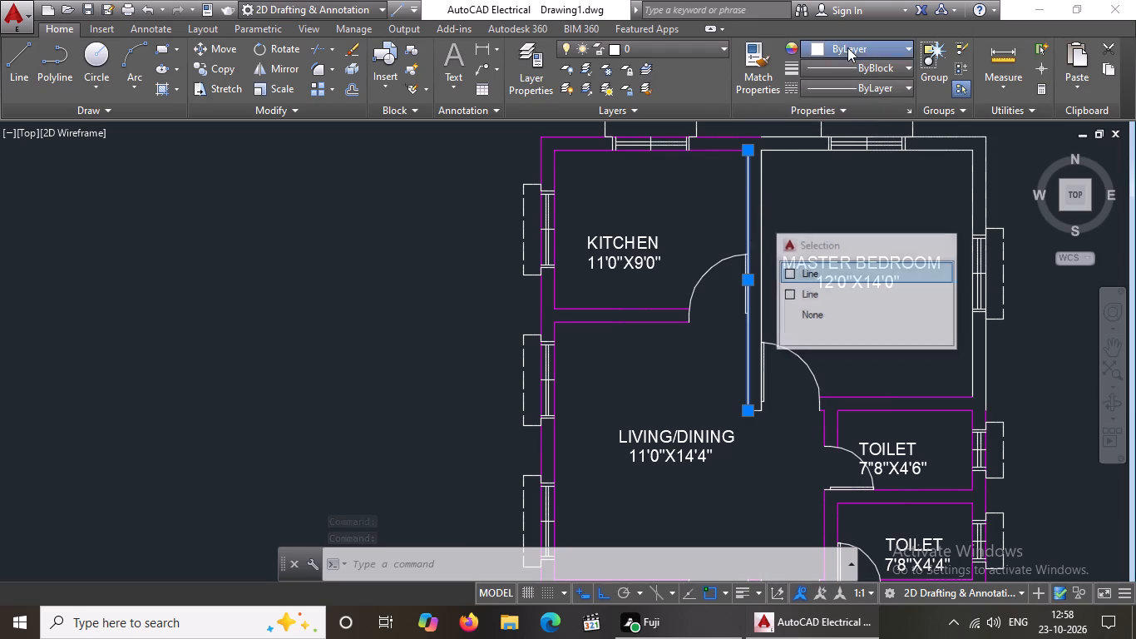
pyautogui.click(891, 212)
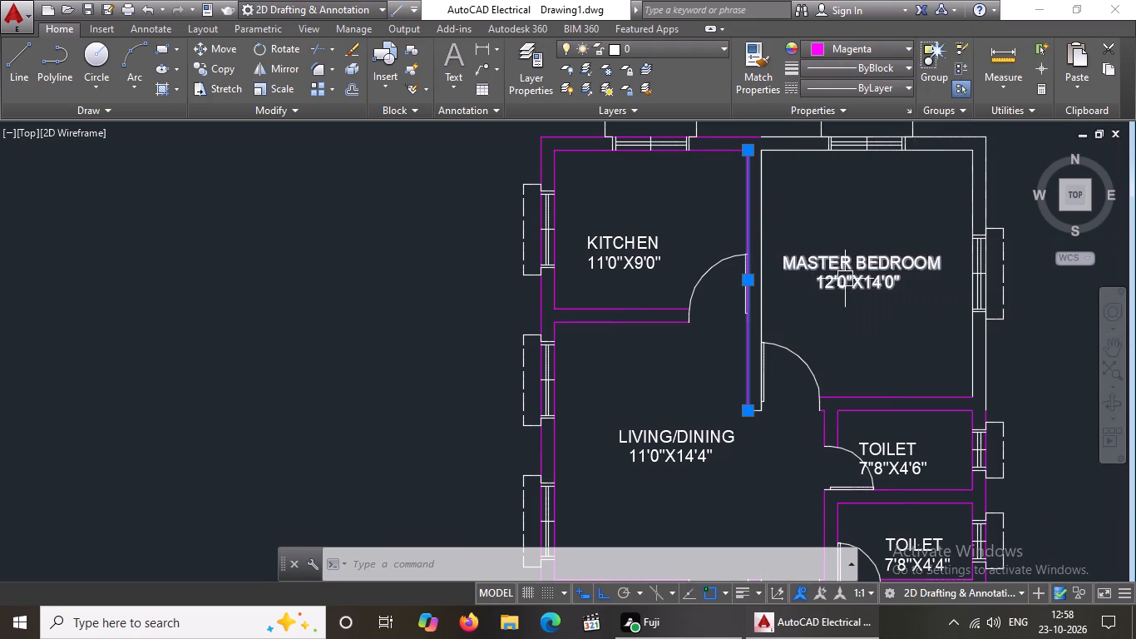
pyautogui.click(722, 378)
pyautogui.click(789, 422)
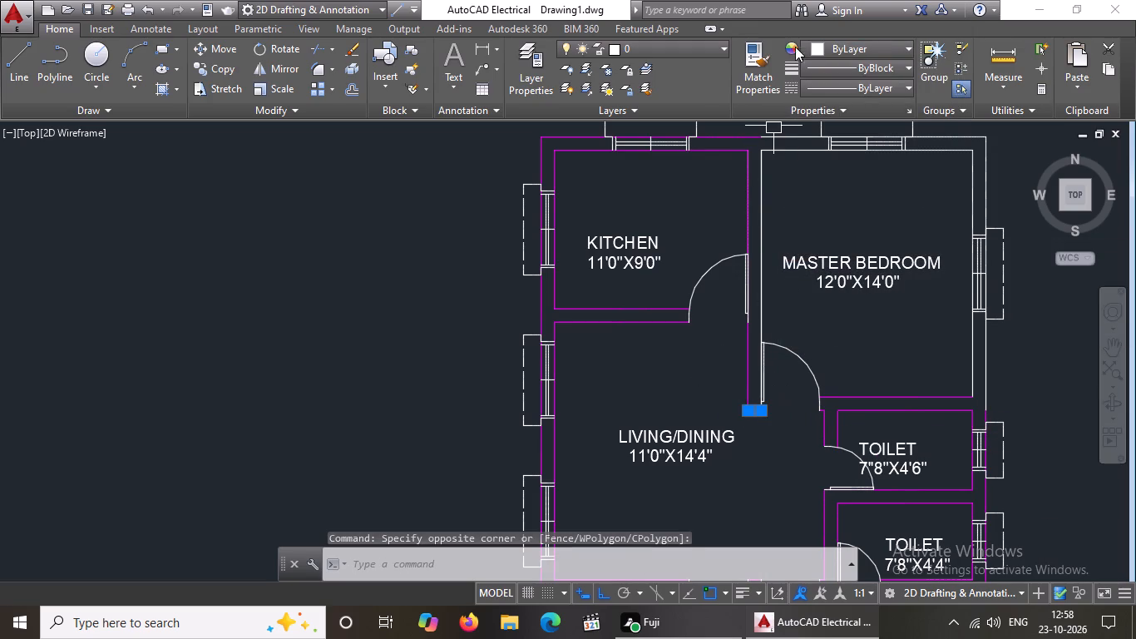
pyautogui.click(852, 47)
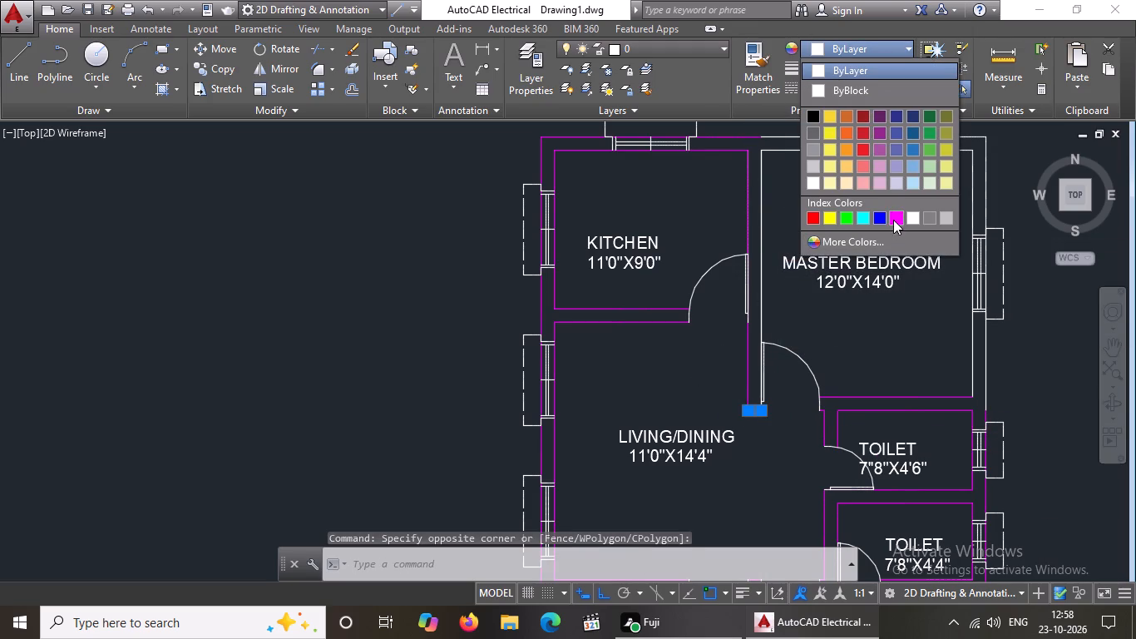
pyautogui.click(893, 220)
pyautogui.click(763, 231)
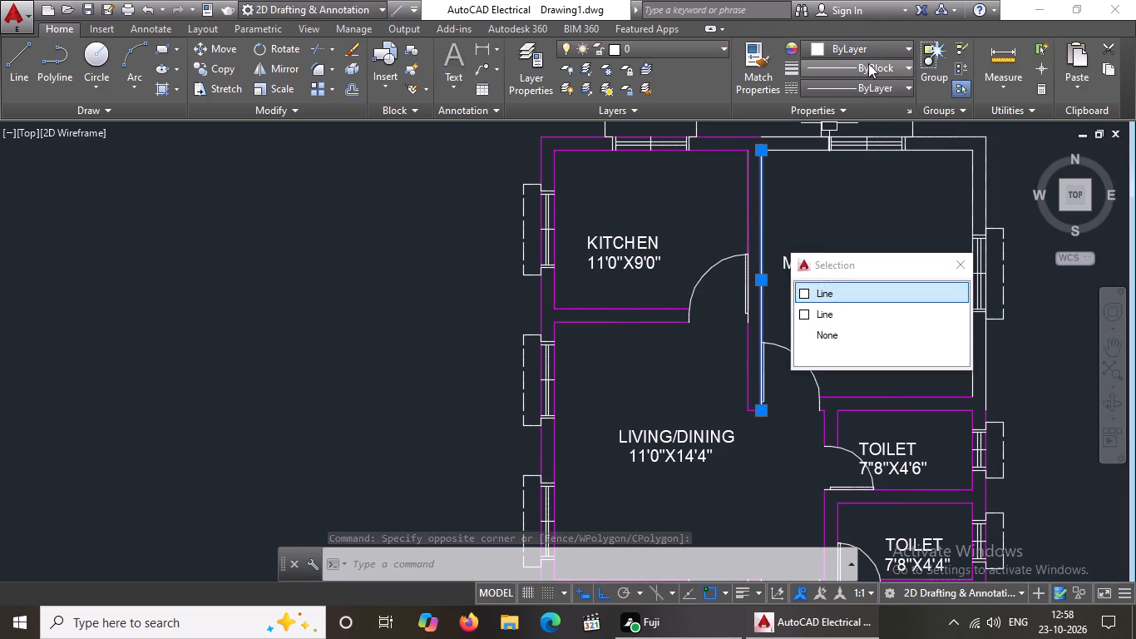
pyautogui.click(864, 47)
pyautogui.click(896, 216)
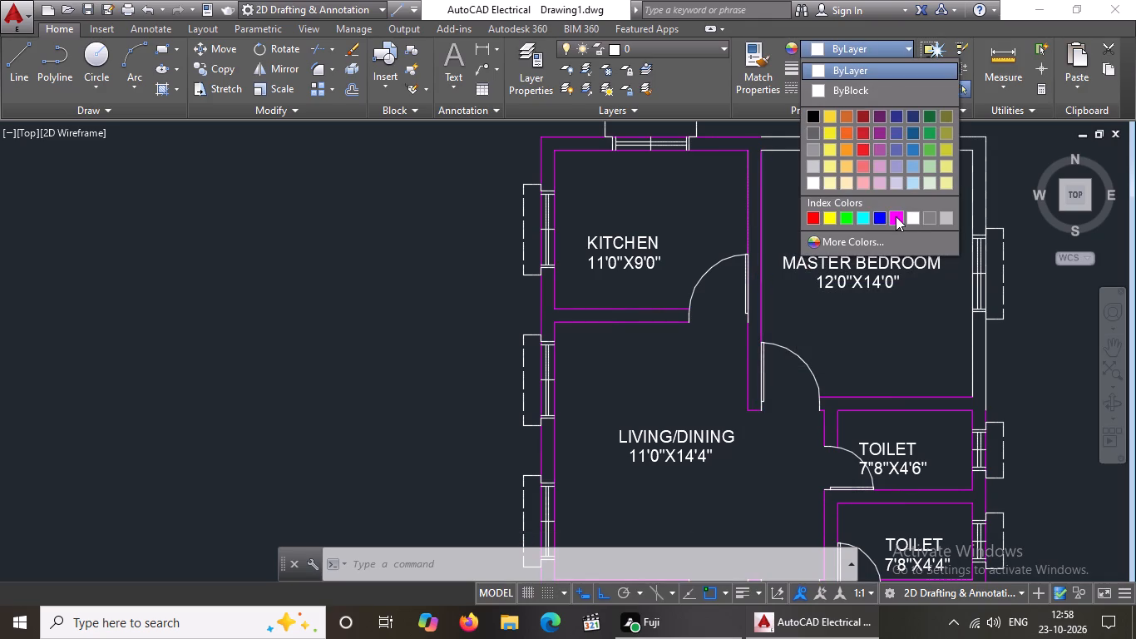
# Change the outer and inner lines of the master bedroom's window wall along the plan's upper edge to magenta.
pyautogui.scroll(-1, 817, 216)
pyautogui.scroll(1, 895, 161)
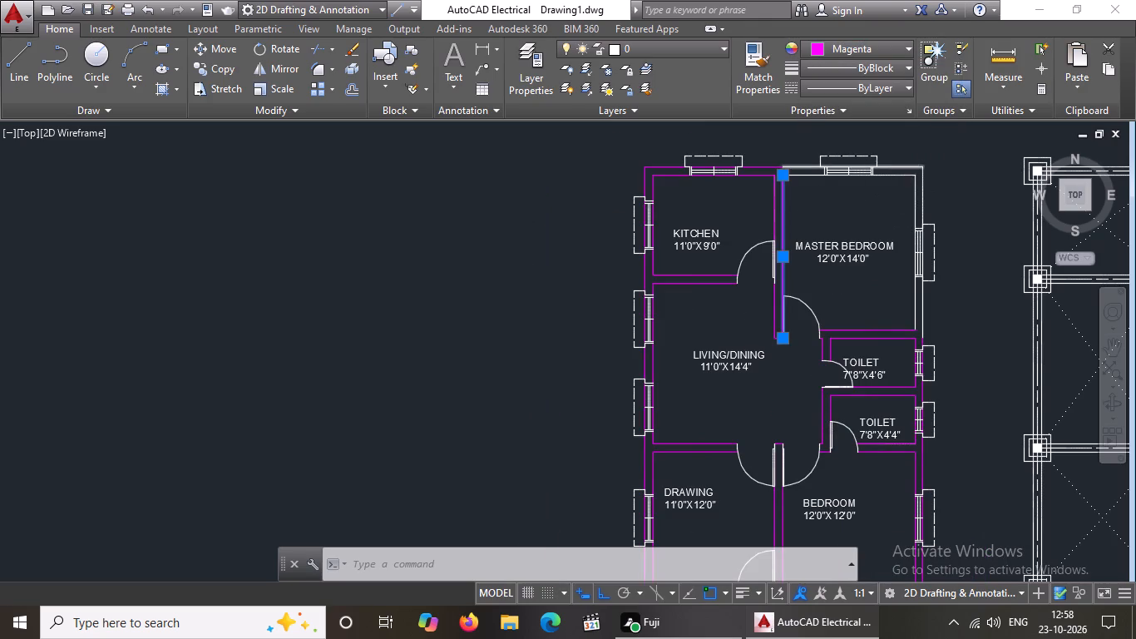
pyautogui.scroll(1, 895, 161)
pyautogui.click(868, 176)
pyautogui.click(855, 49)
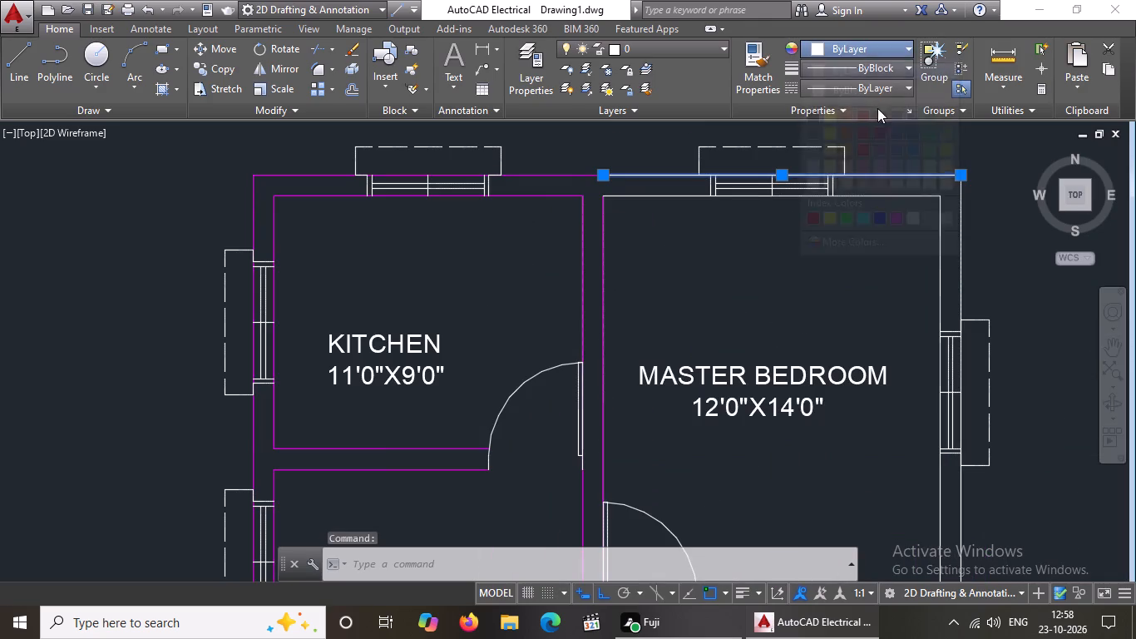
pyautogui.click(898, 211)
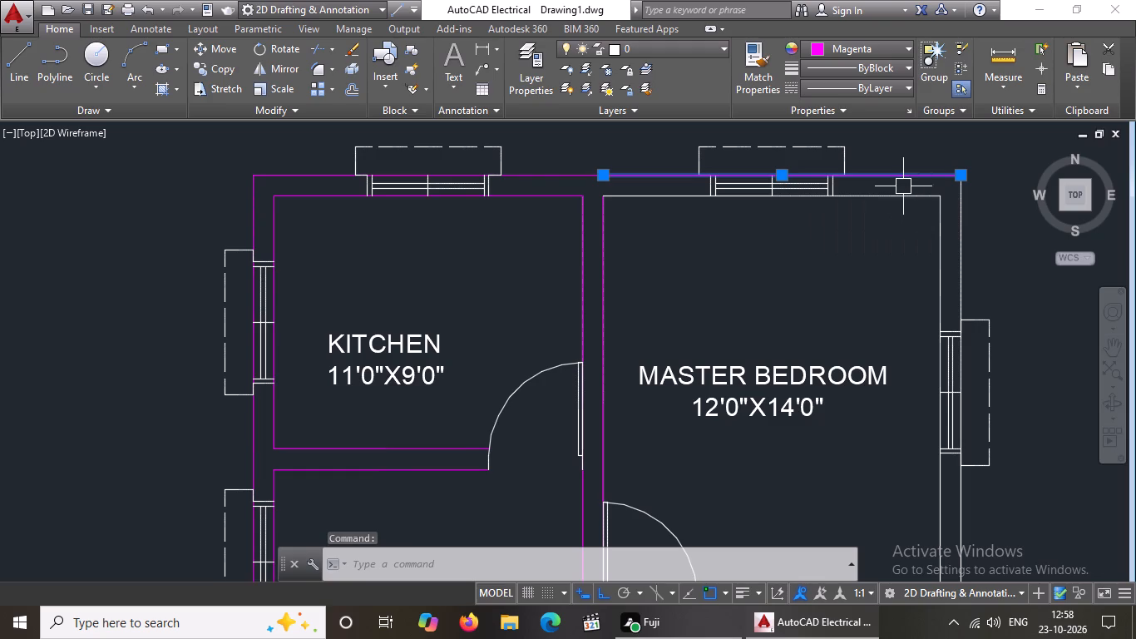
pyautogui.click(903, 200)
pyautogui.click(857, 48)
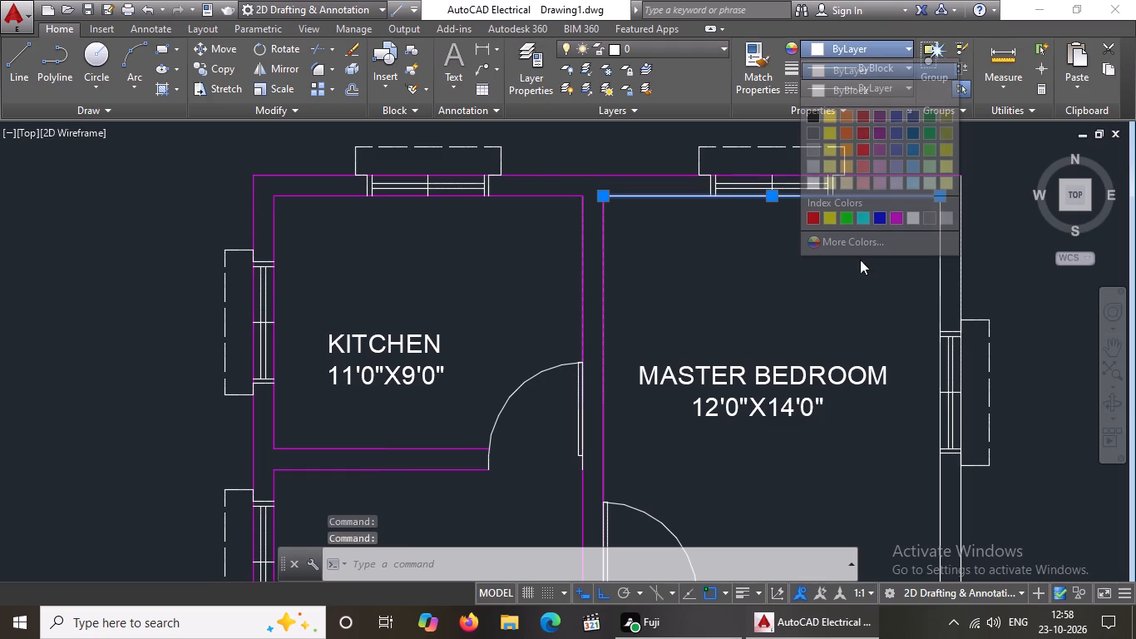
pyautogui.click(893, 220)
# Change the inner and outer lines of the master bedroom's exterior window wall on the plan's right side to magenta.
pyautogui.click(936, 267)
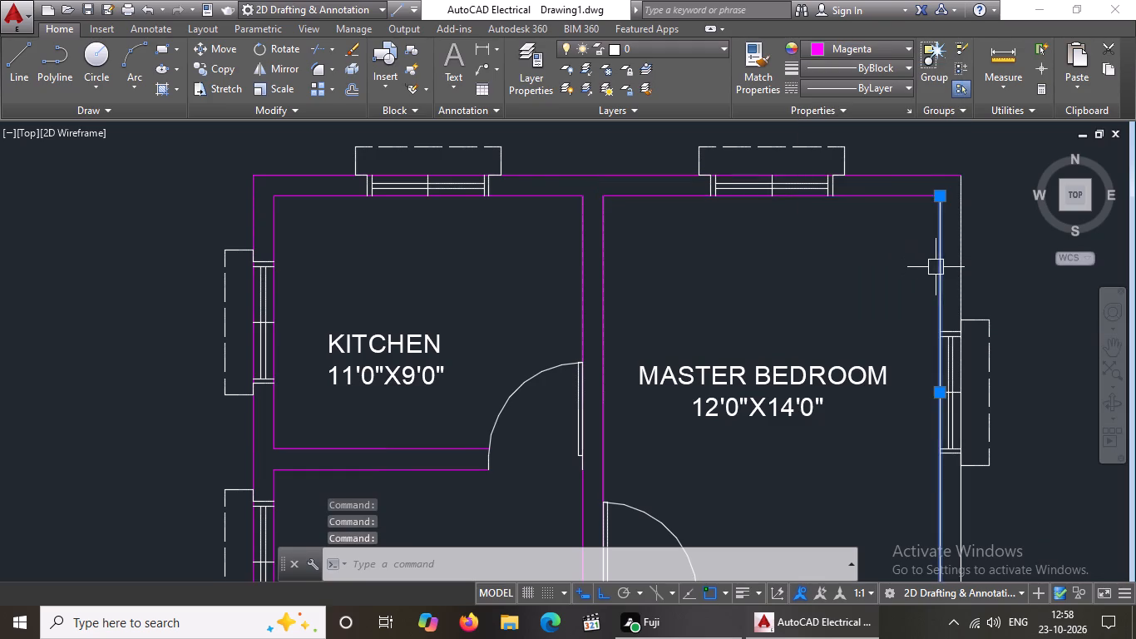
pyautogui.scroll(-4, 917, 261)
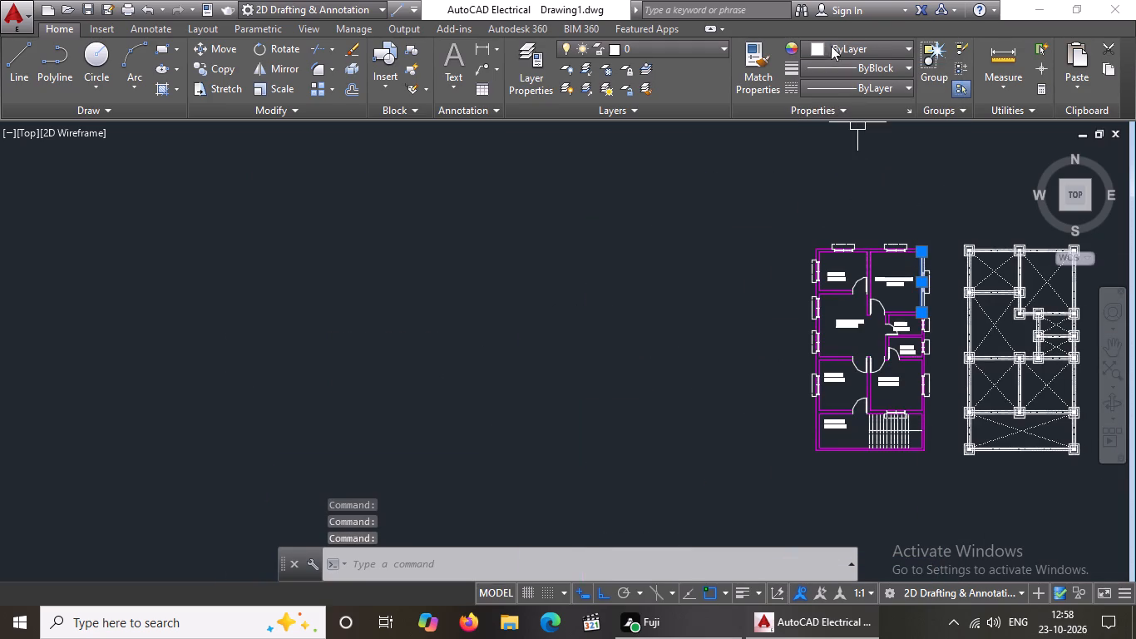
pyautogui.click(834, 46)
pyautogui.moveTo(893, 216); pyautogui.dragTo(909, 221)
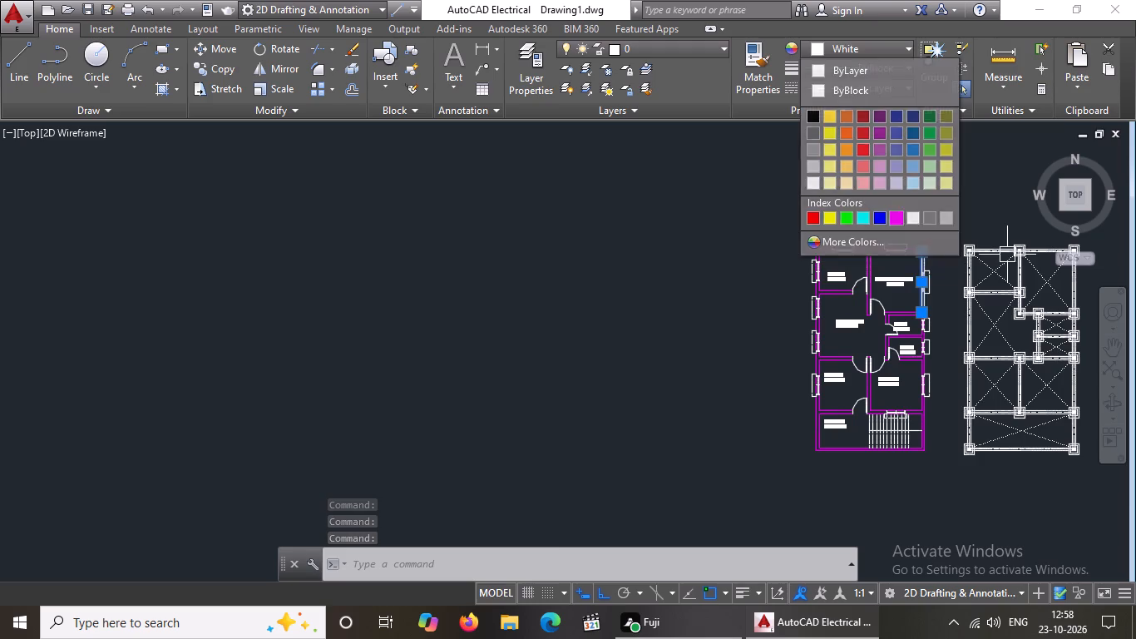
pyautogui.scroll(2, 974, 271)
pyautogui.scroll(1, 846, 252)
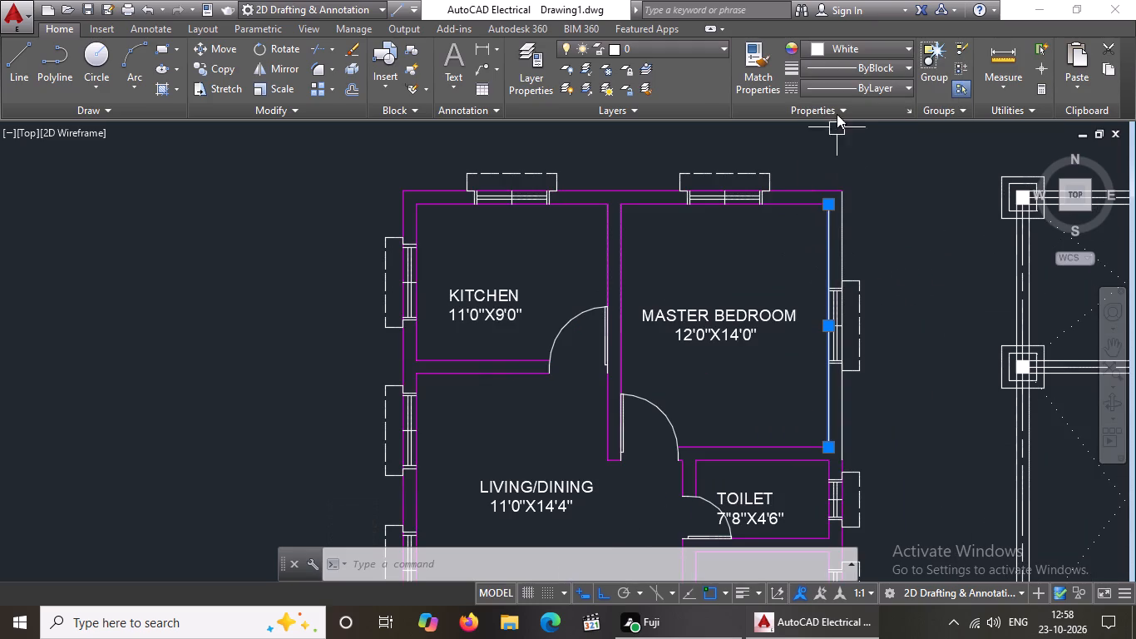
pyautogui.moveTo(852, 46); pyautogui.dragTo(852, 55)
pyautogui.click(892, 211)
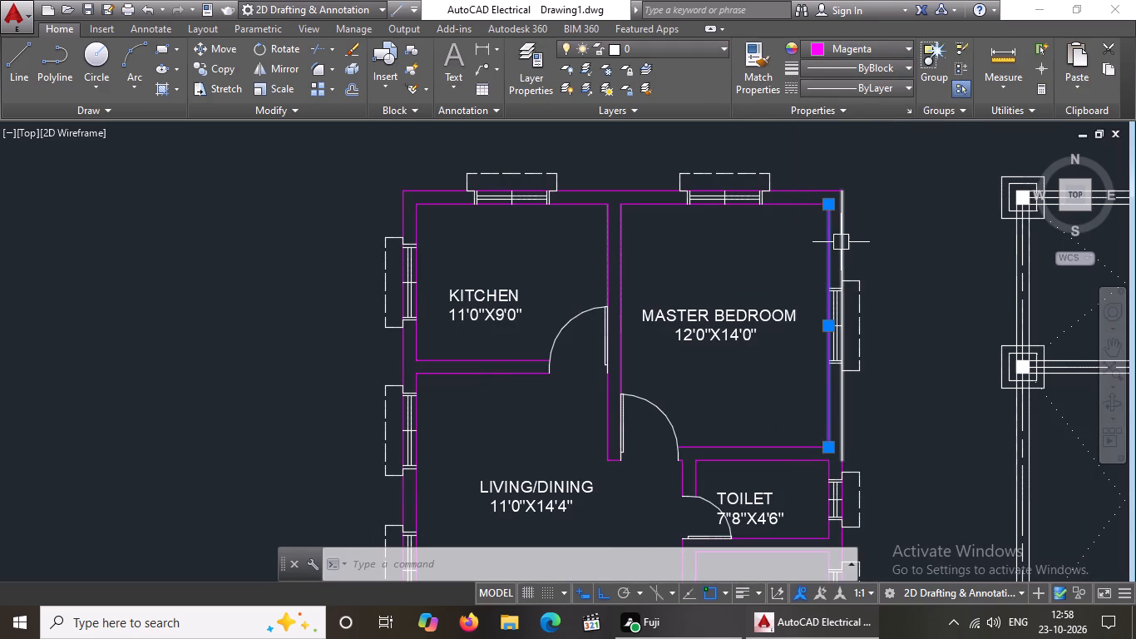
pyautogui.click(842, 240)
pyautogui.moveTo(871, 45); pyautogui.dragTo(871, 58)
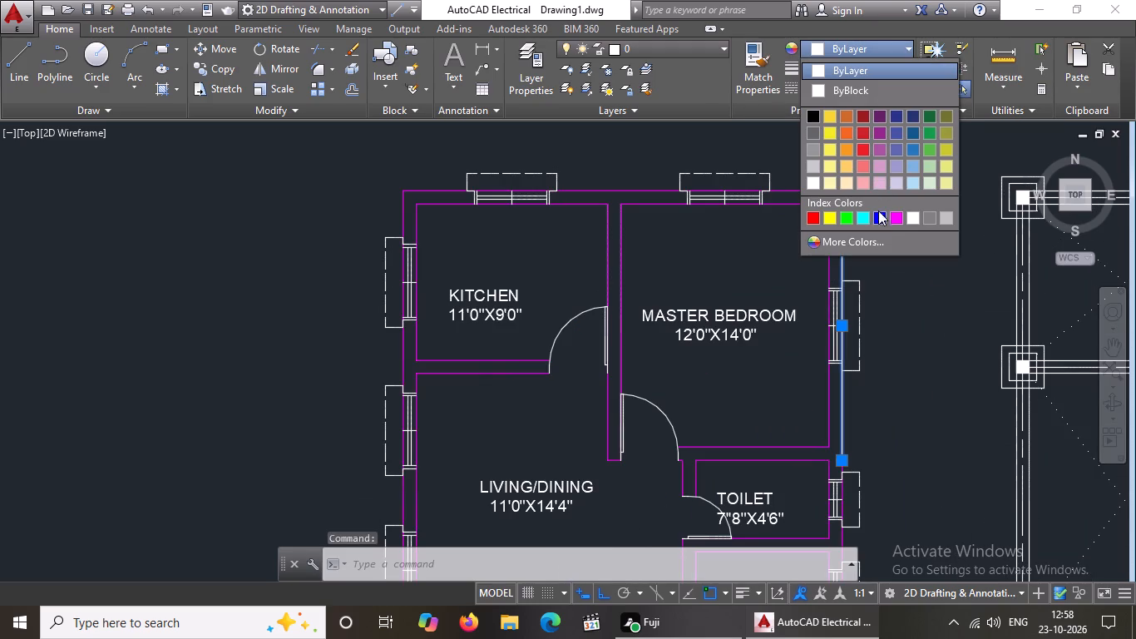
pyautogui.click(898, 212)
pyautogui.scroll(-2, 822, 250)
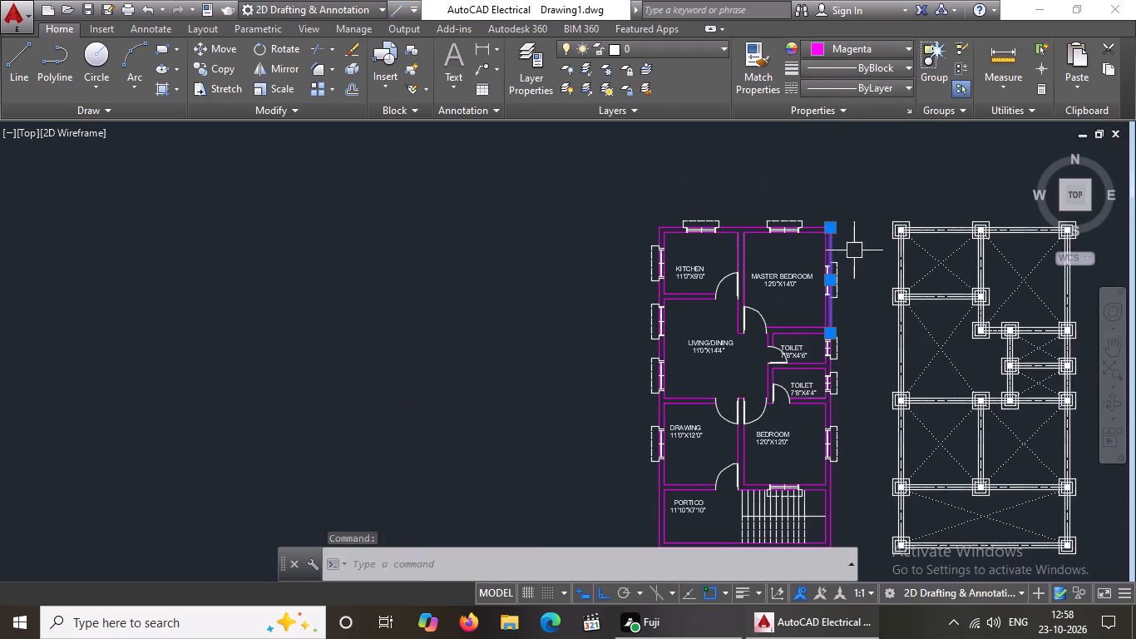
pyautogui.press('Escape')
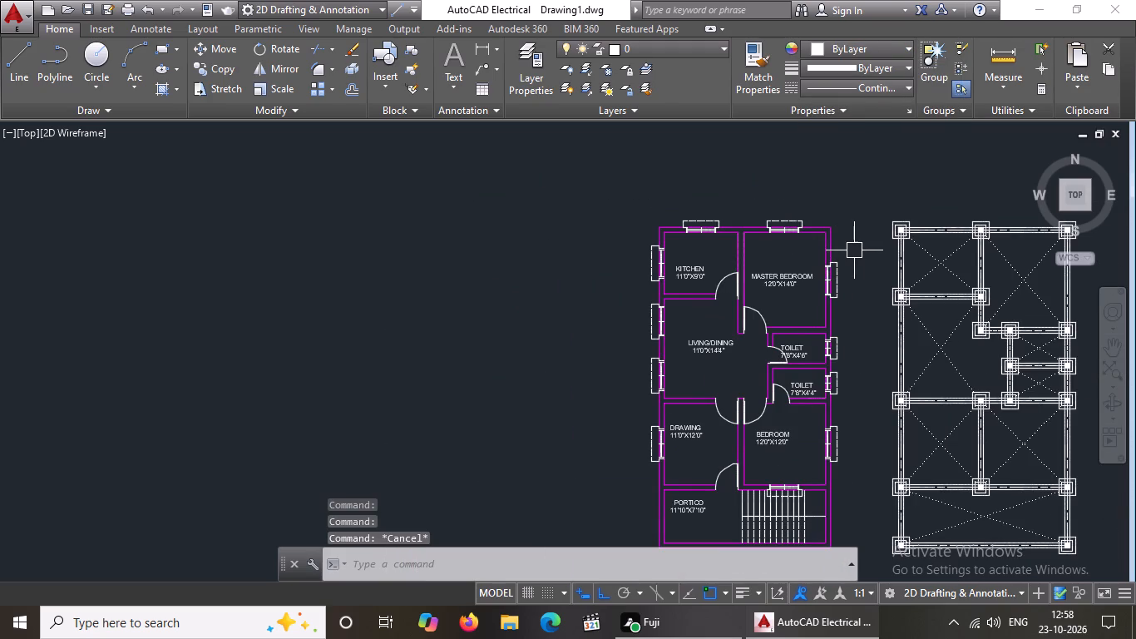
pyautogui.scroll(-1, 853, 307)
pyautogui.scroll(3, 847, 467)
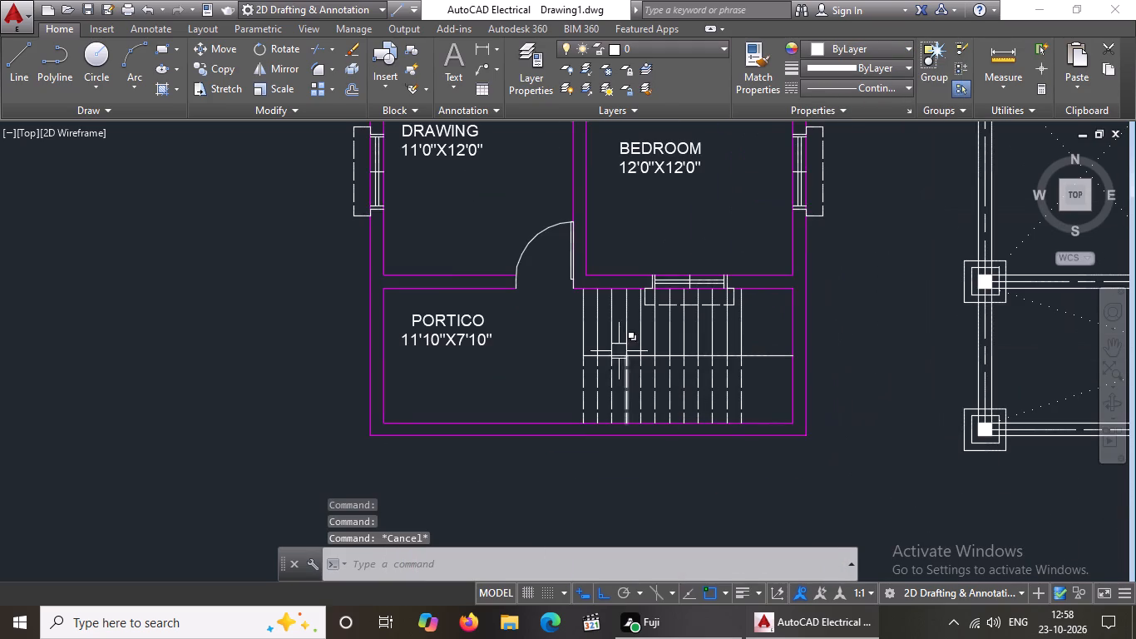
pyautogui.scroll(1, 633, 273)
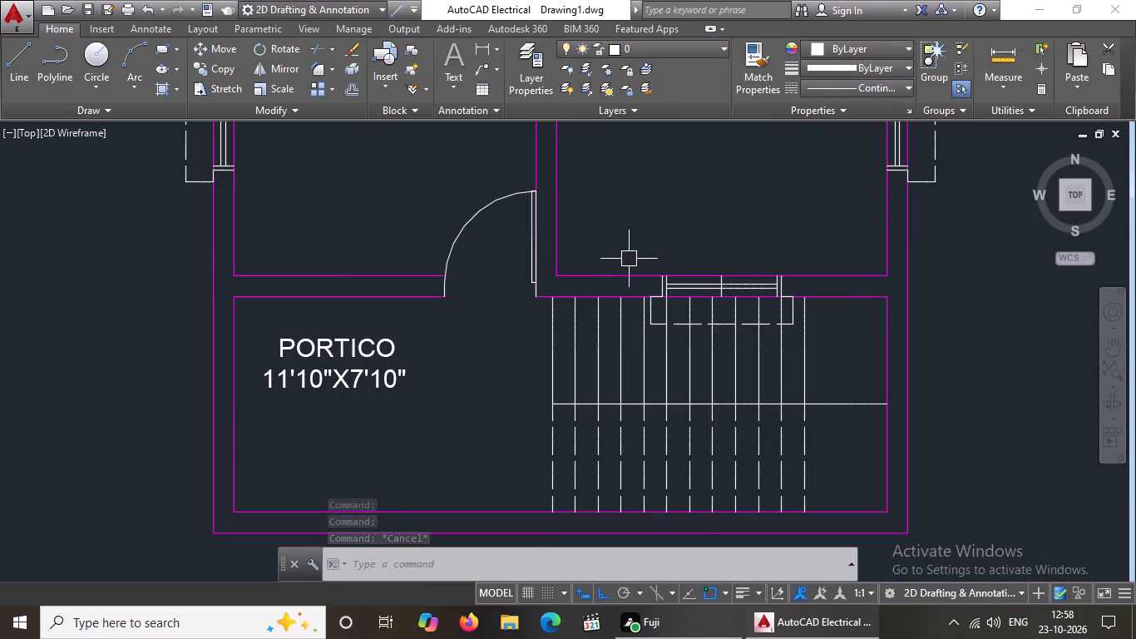
# Change the frame and pane lines of the bedroom window above the staircase to cyan.
pyautogui.scroll(-4, 617, 285)
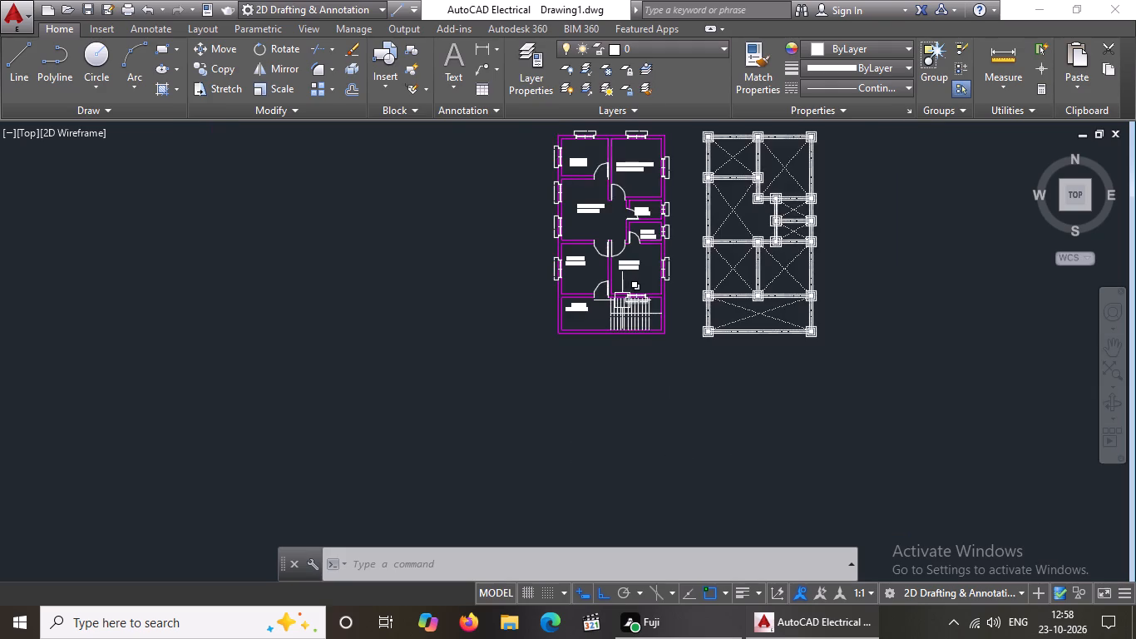
pyautogui.scroll(4, 631, 290)
pyautogui.click(574, 309)
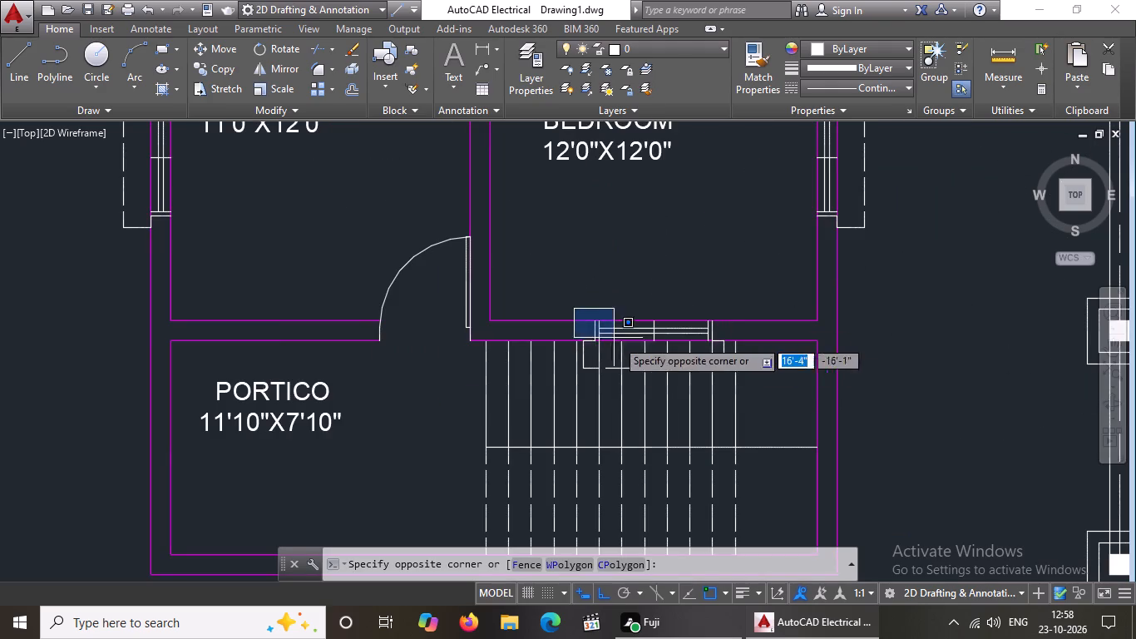
pyautogui.click(753, 357)
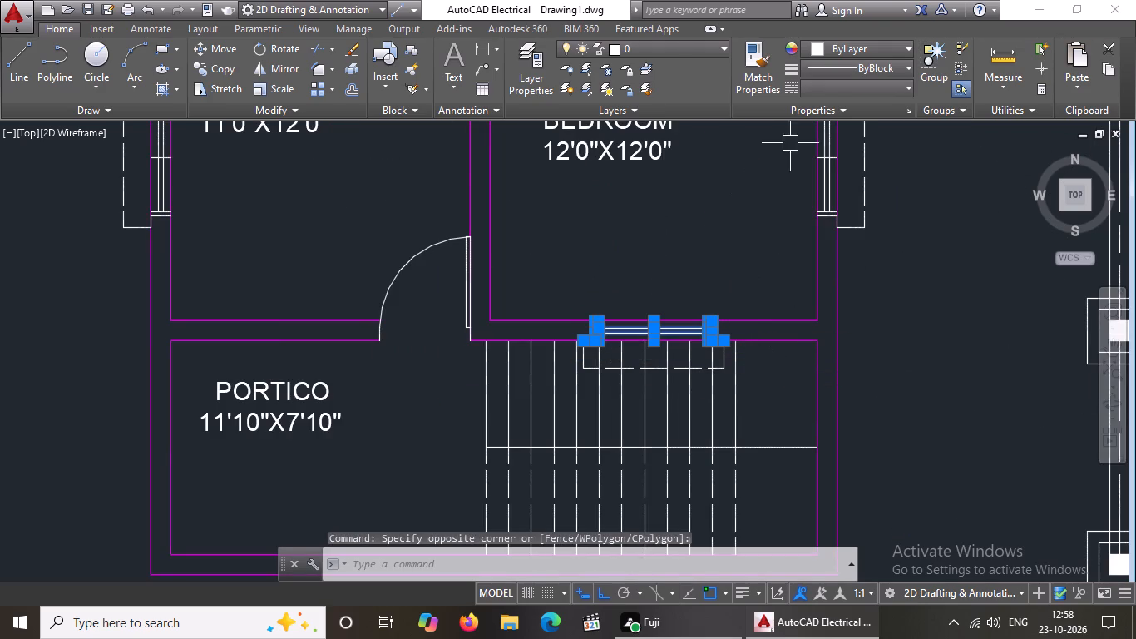
pyautogui.moveTo(846, 50); pyautogui.dragTo(846, 62)
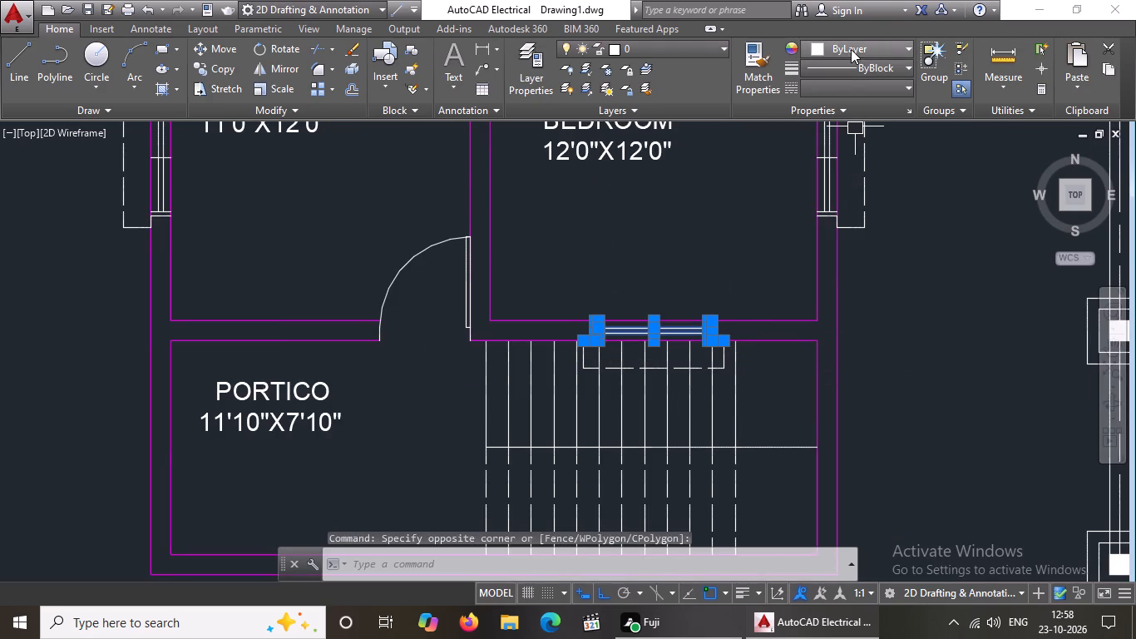
pyautogui.click(854, 39)
pyautogui.click(854, 53)
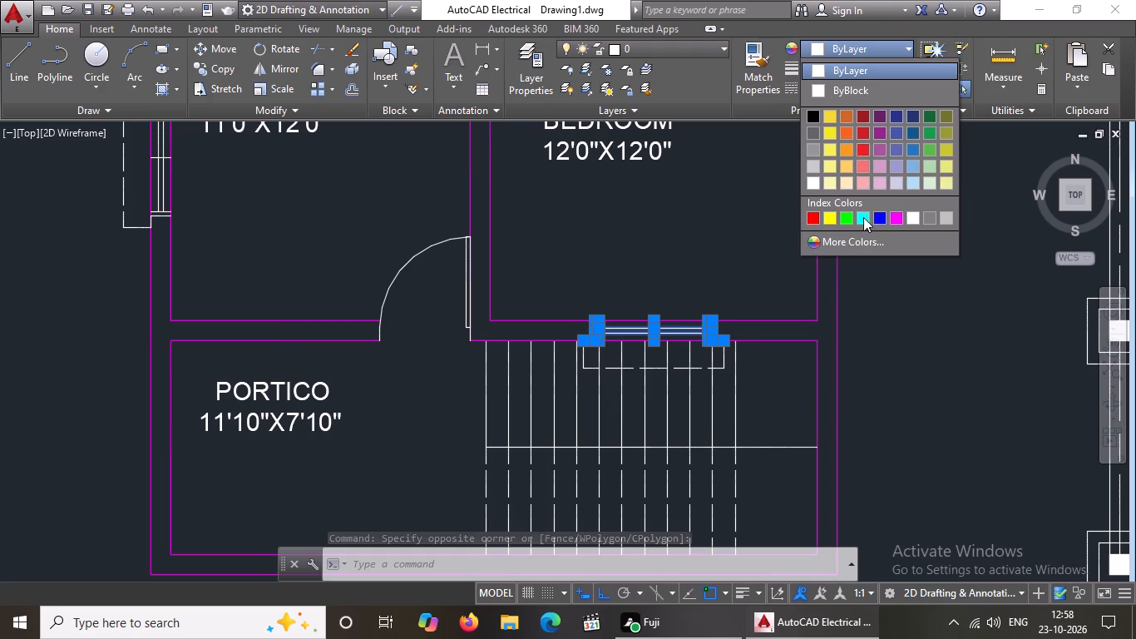
pyautogui.click(862, 215)
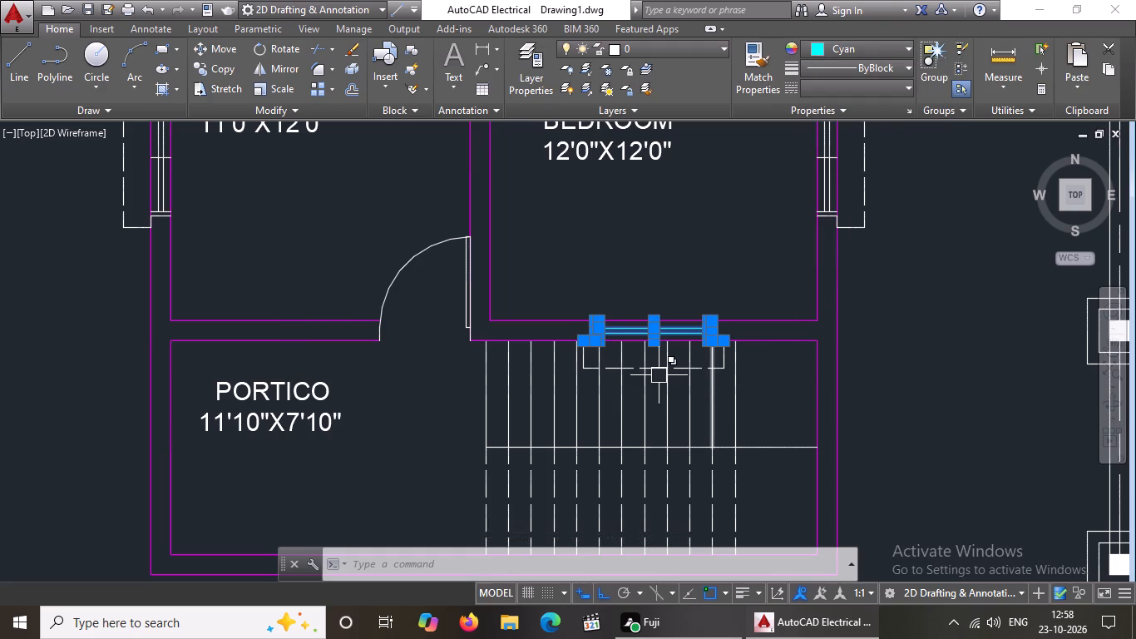
pyautogui.press('Escape')
# Change the partly dashed projection outline of the bedroom window above the staircase to cyan.
pyautogui.scroll(2, 567, 333)
pyautogui.moveTo(566, 333); pyautogui.dragTo(575, 338)
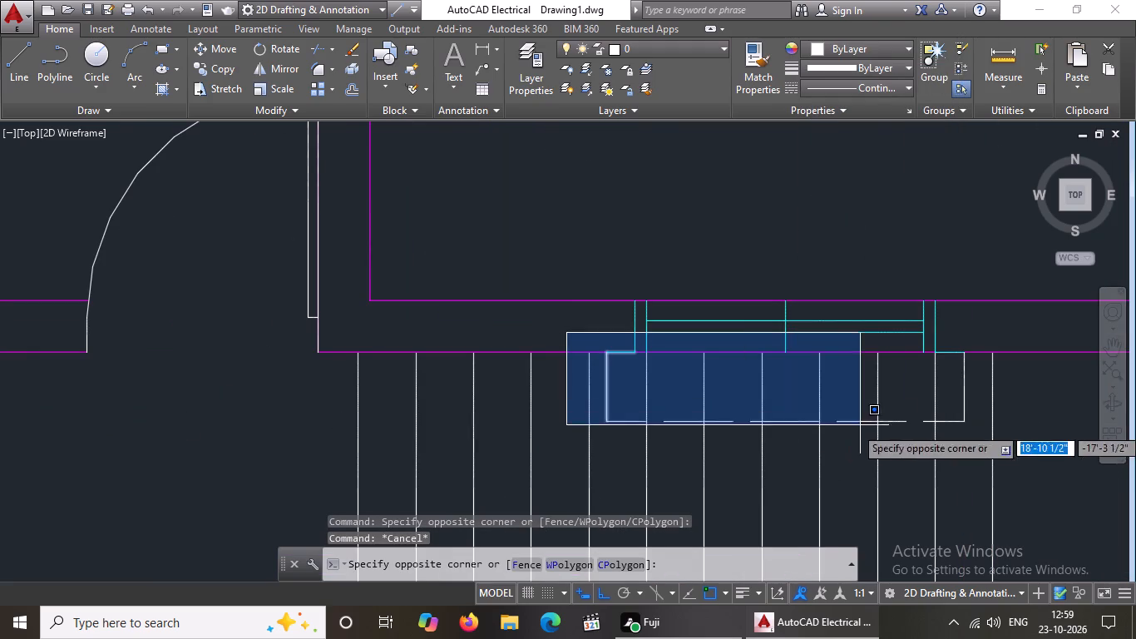
pyautogui.click(1000, 434)
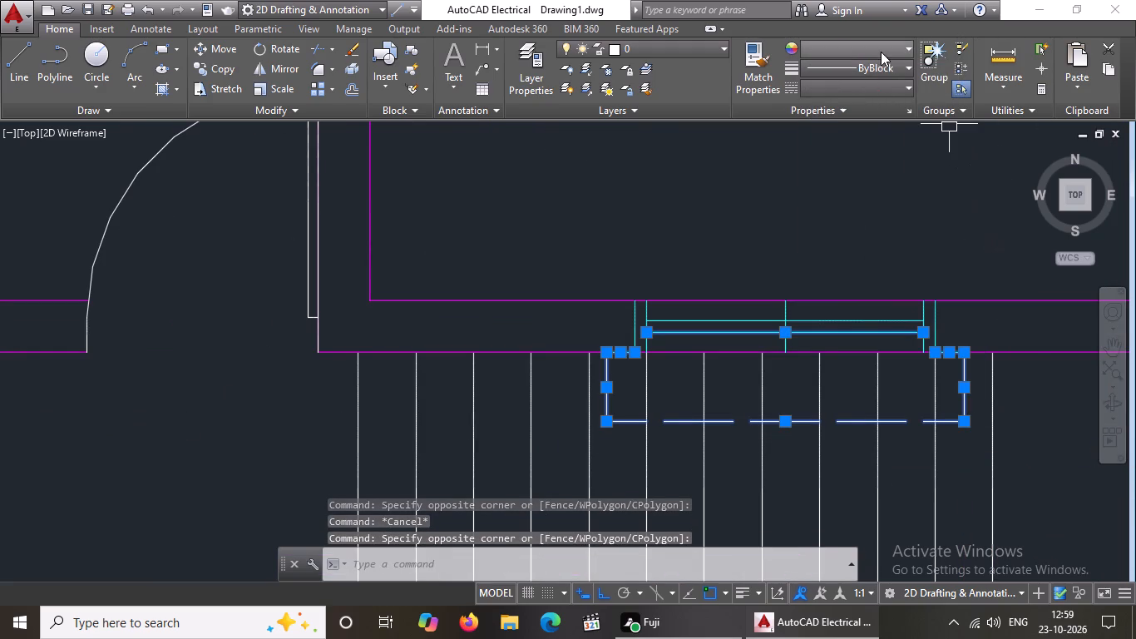
pyautogui.moveTo(881, 51); pyautogui.dragTo(882, 62)
pyautogui.click(894, 49)
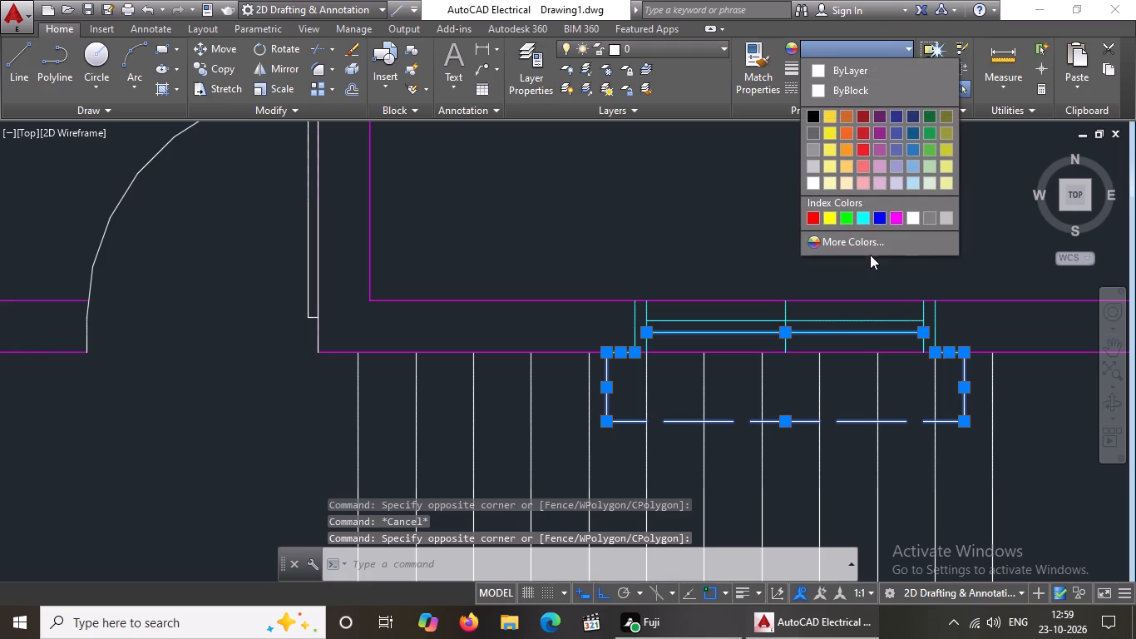
pyautogui.click(860, 217)
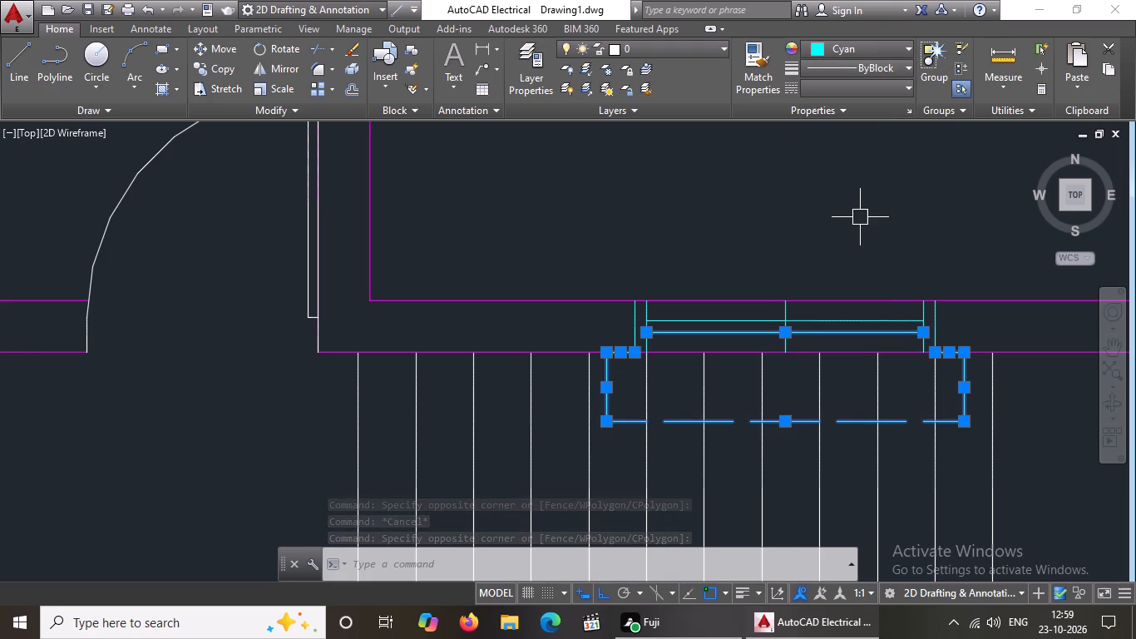
pyautogui.scroll(-1, 827, 258)
pyautogui.press('Escape')
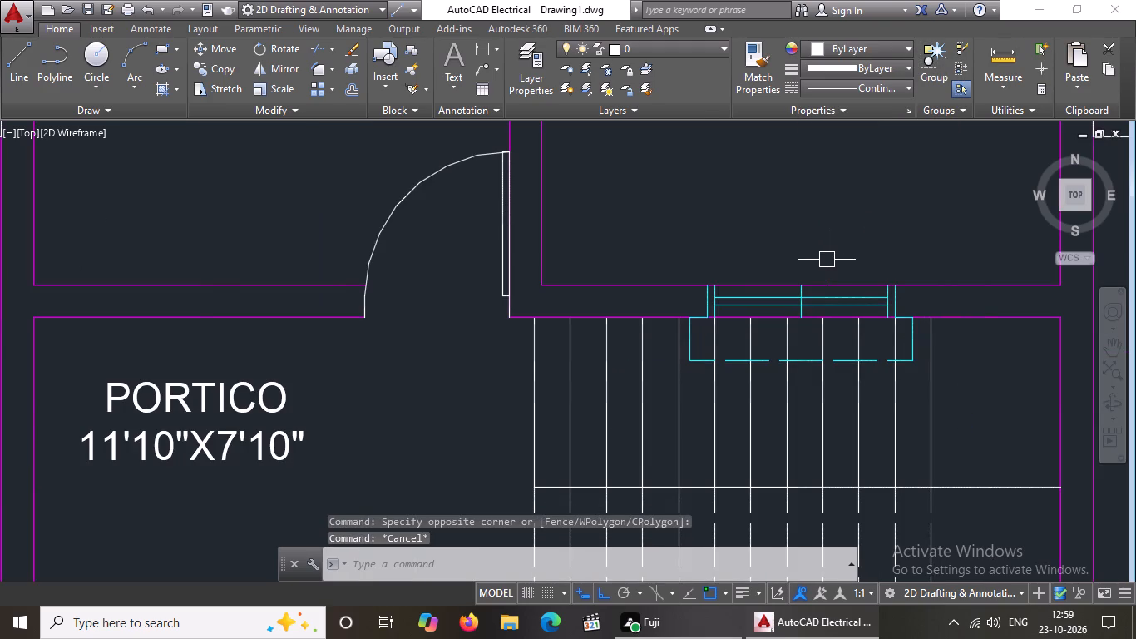
# Change the pane, centre and jamb lines of the 12'0"X12'0" bedroom's window on the plan's right side to cyan.
pyautogui.scroll(-2, 827, 250)
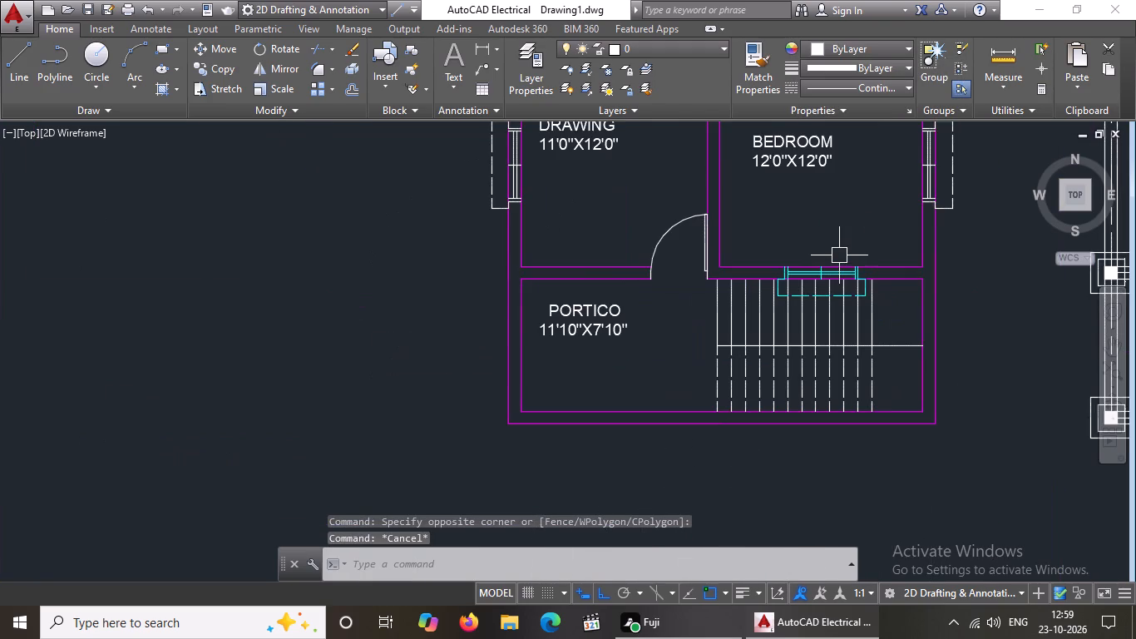
pyautogui.moveTo(832, 281); pyautogui.dragTo(709, 512, button='middle')
pyautogui.scroll(3, 832, 413)
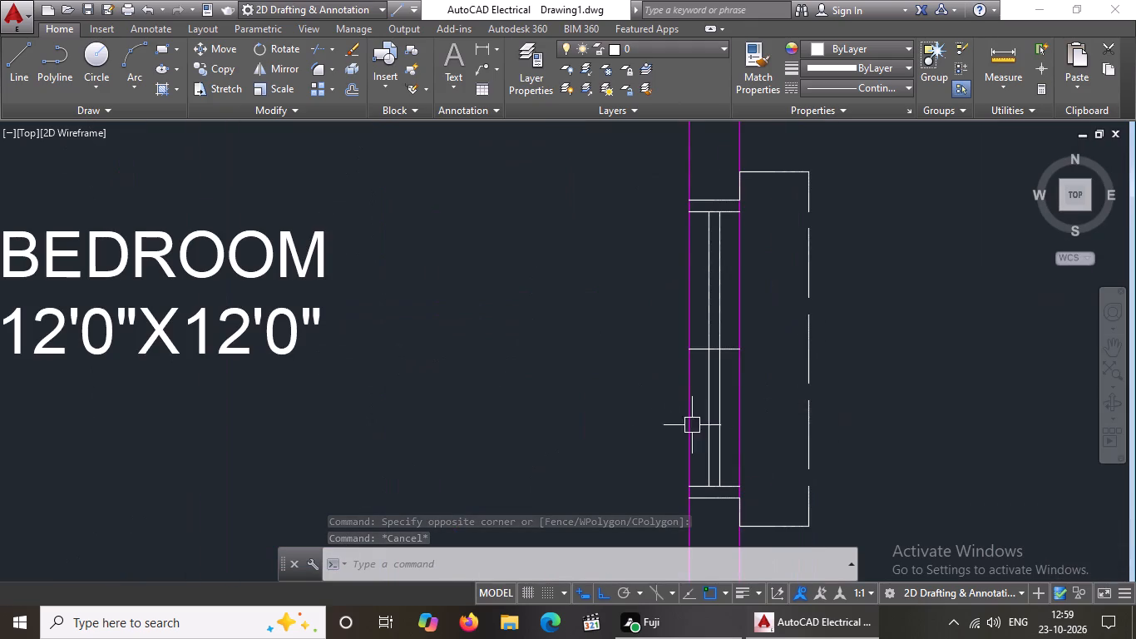
pyautogui.click(714, 424)
pyautogui.click(865, 52)
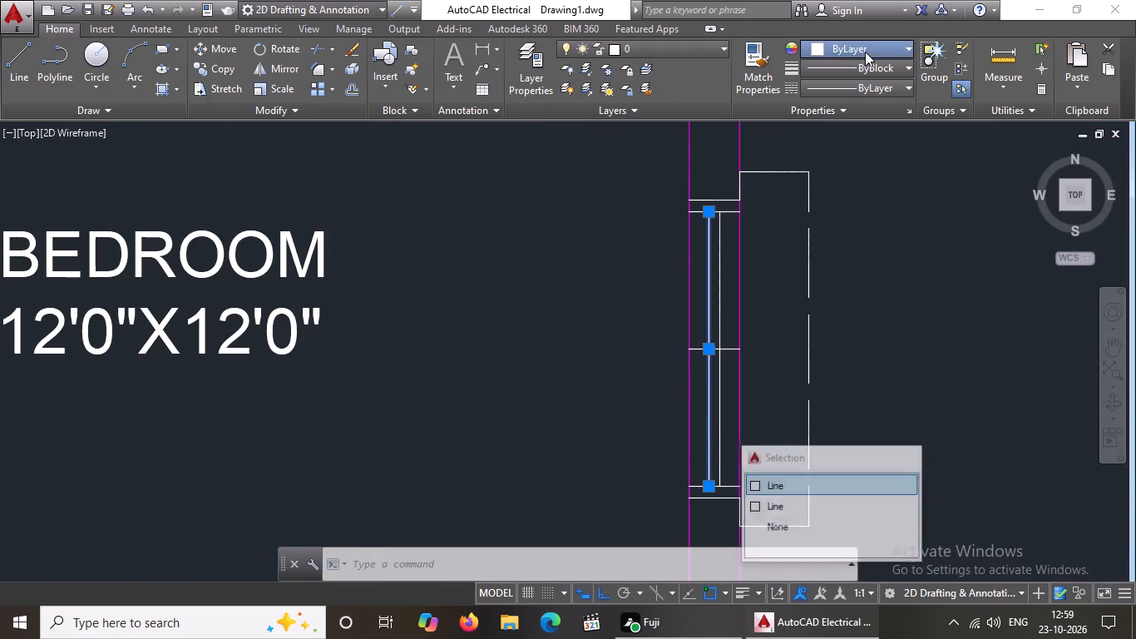
pyautogui.click(861, 213)
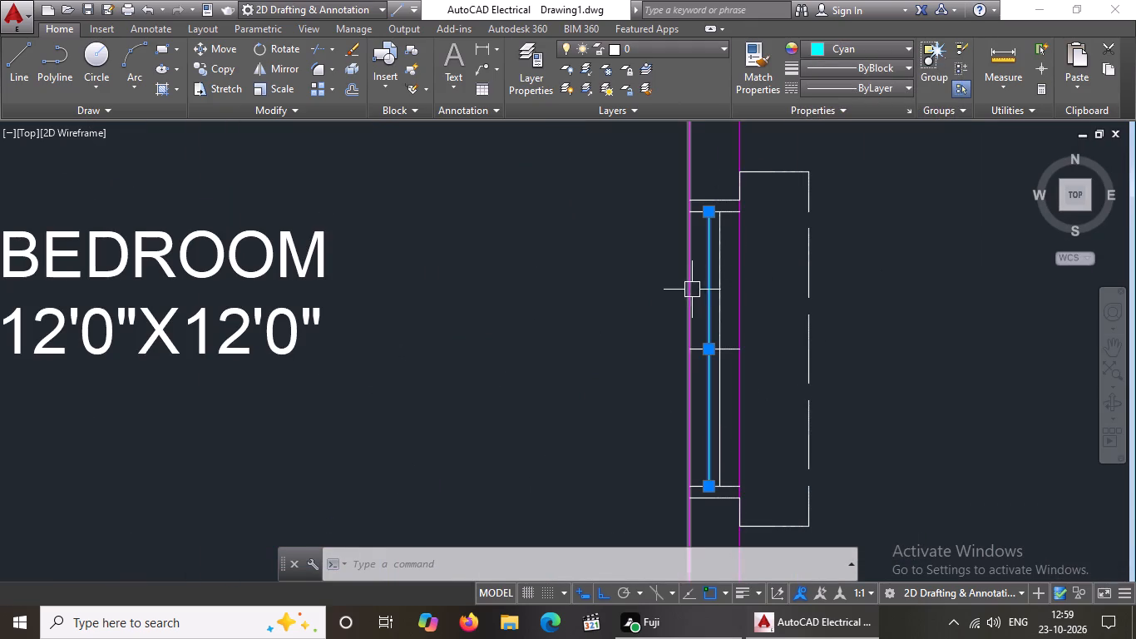
pyautogui.click(719, 285)
pyautogui.click(857, 46)
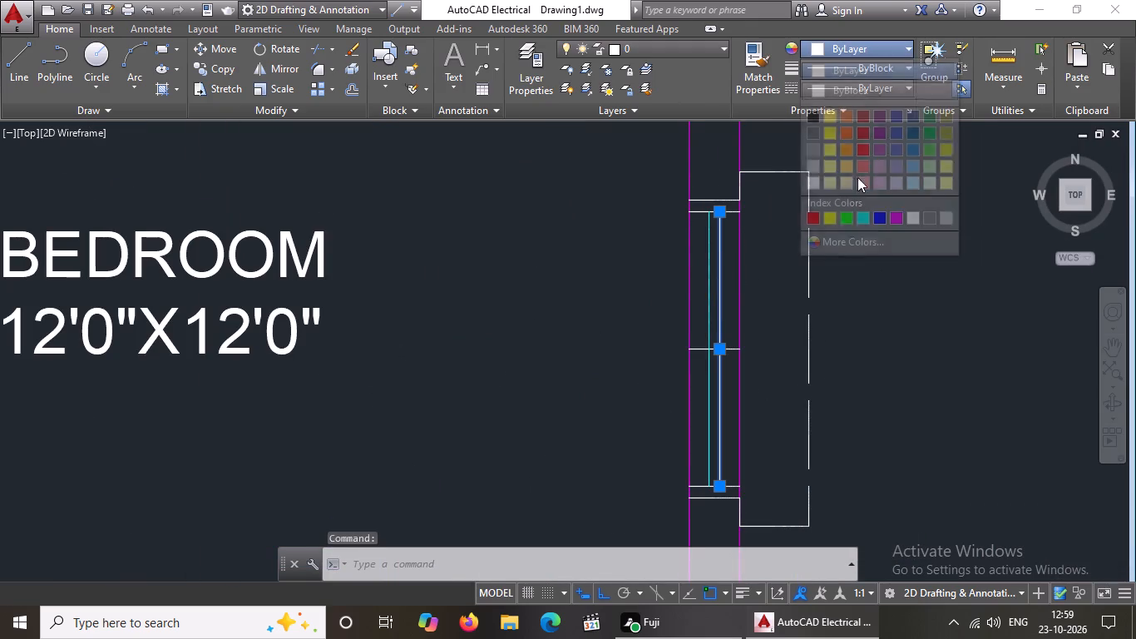
pyautogui.moveTo(862, 218); pyautogui.dragTo(864, 228)
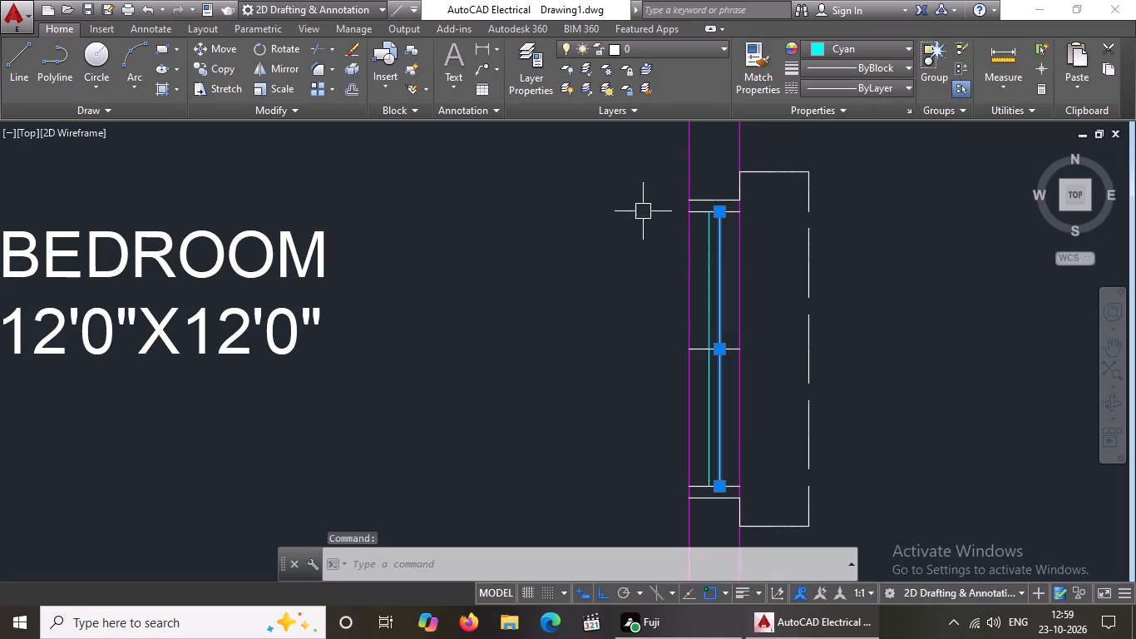
pyautogui.click(626, 176)
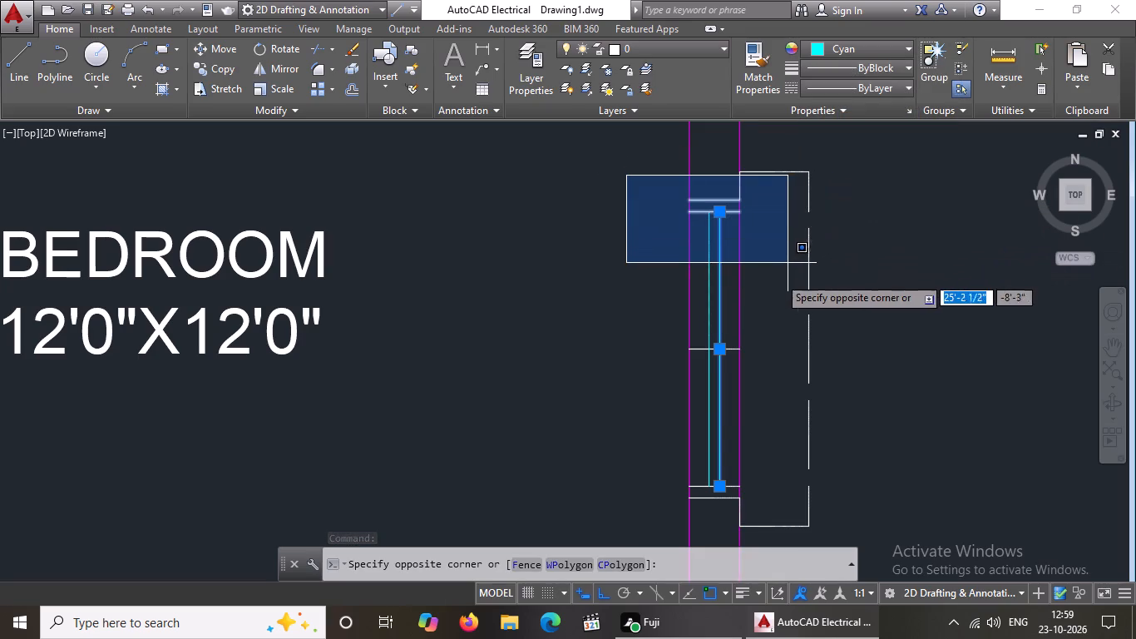
pyautogui.click(755, 507)
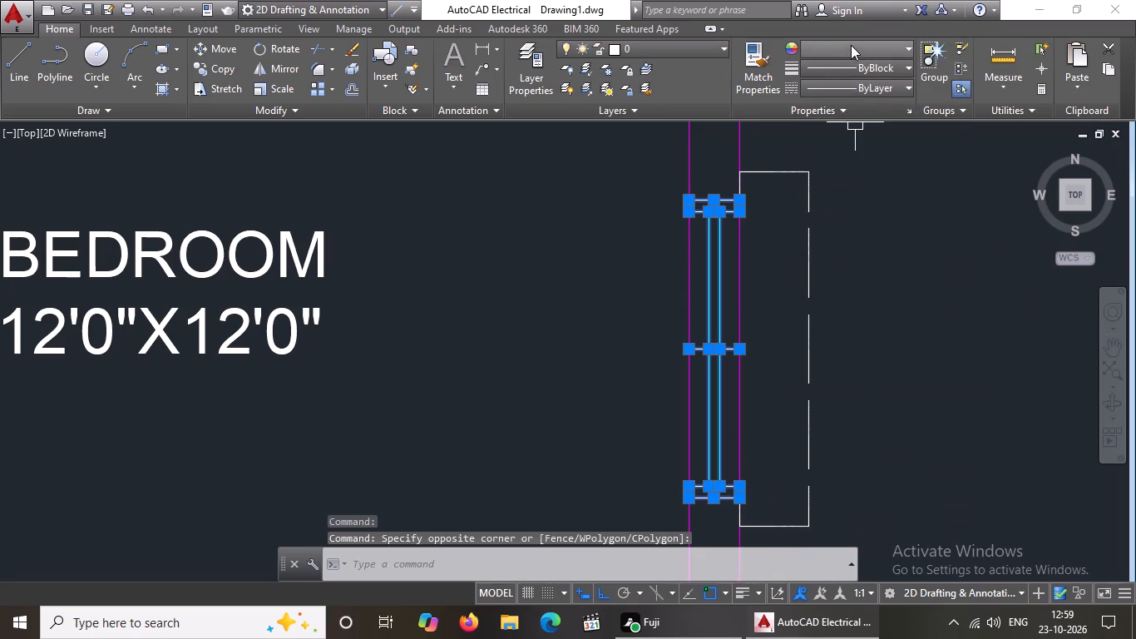
pyautogui.click(851, 45)
pyautogui.click(863, 219)
pyautogui.press('Escape')
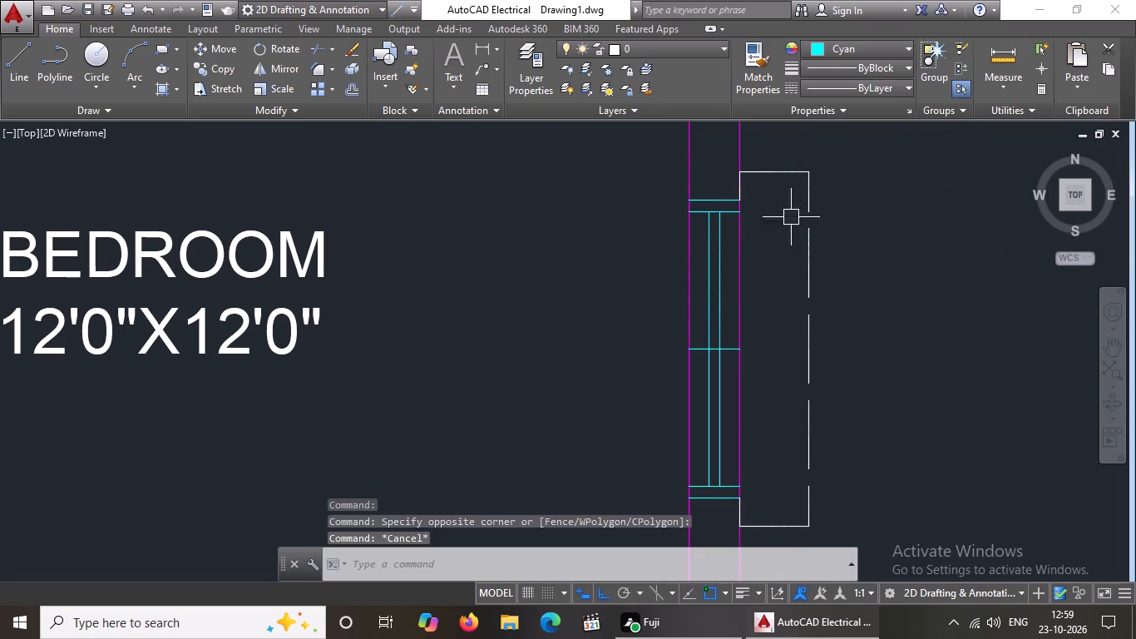
# Change the dashed projection outline outside the 12'0"X12'0" bedroom's right-side window to cyan.
pyautogui.moveTo(718, 144); pyautogui.dragTo(724, 161)
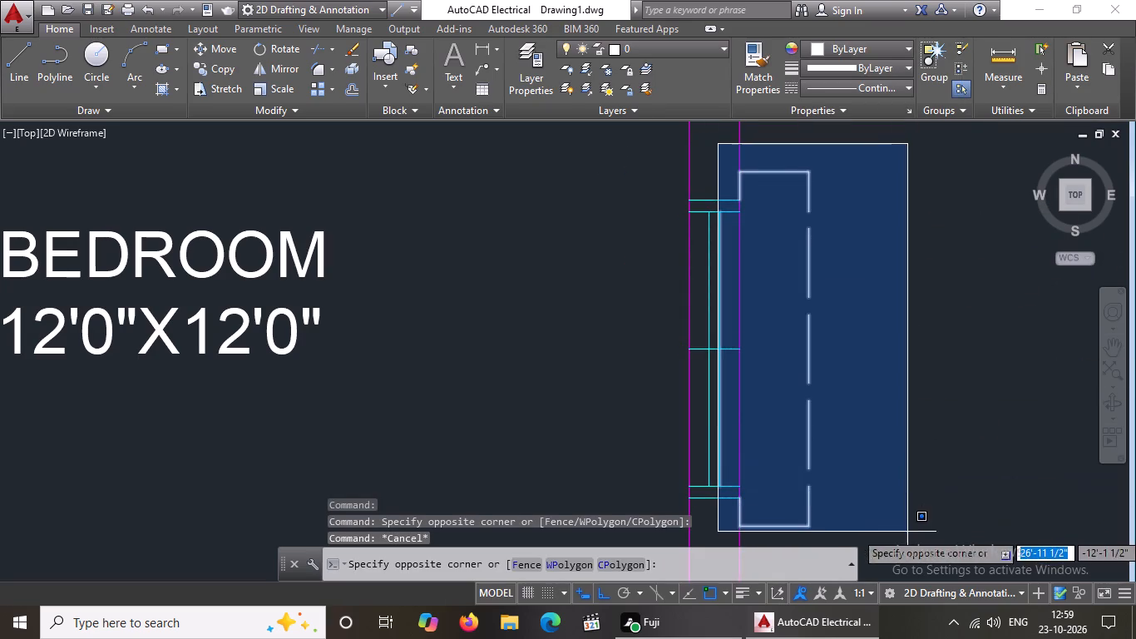
pyautogui.click(908, 532)
pyautogui.click(867, 53)
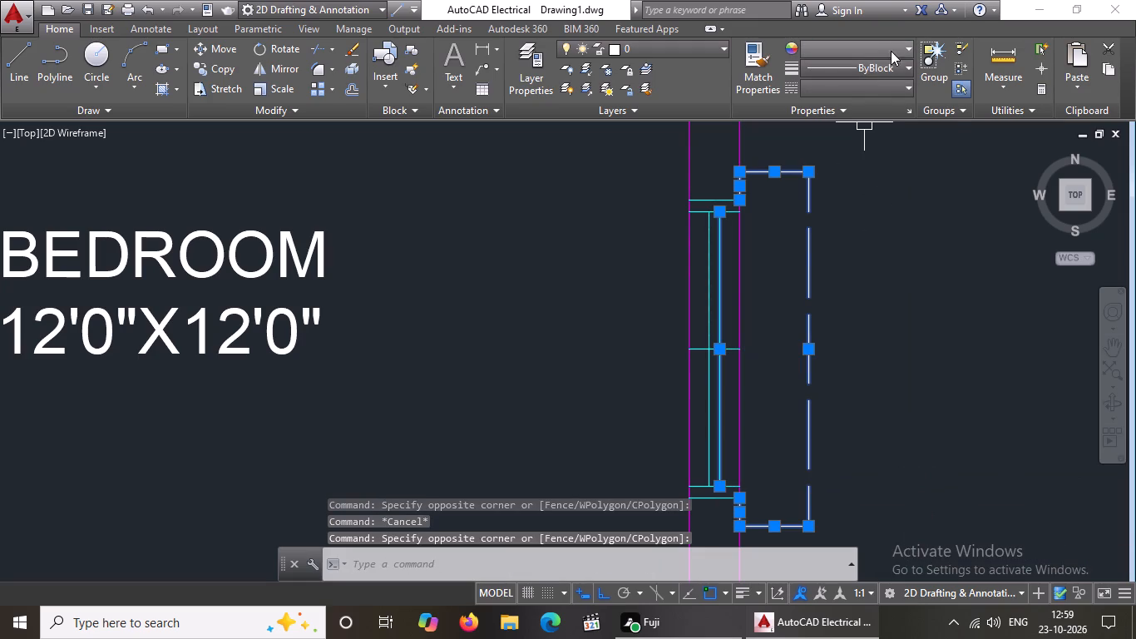
pyautogui.click(898, 47)
pyautogui.moveTo(865, 215); pyautogui.dragTo(845, 265)
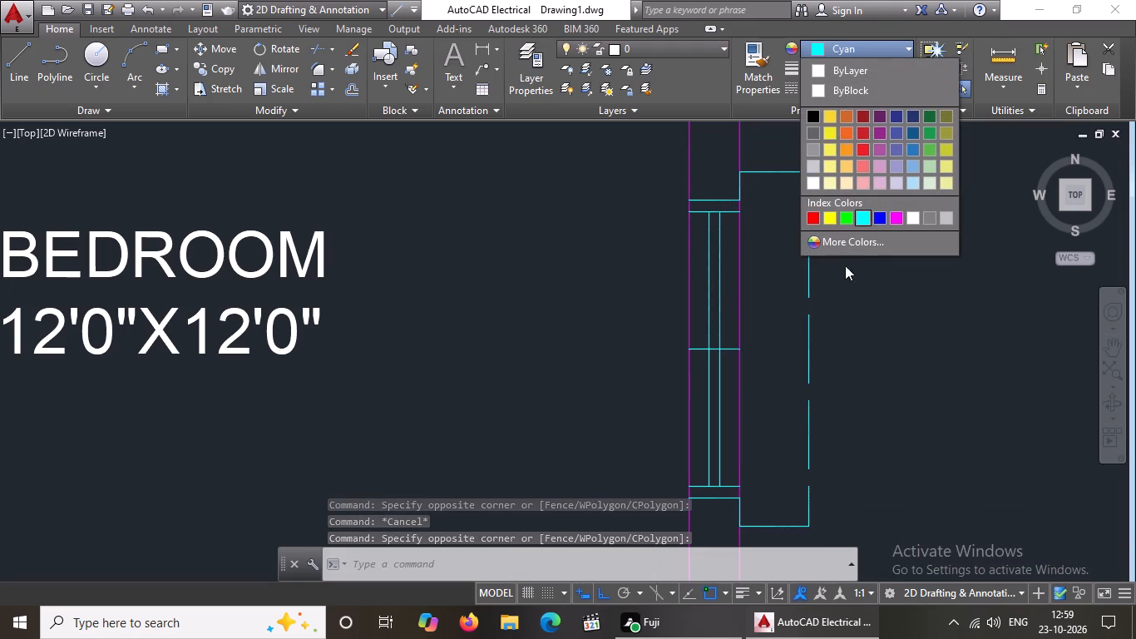
pyautogui.moveTo(845, 265); pyautogui.dragTo(851, 255)
pyautogui.scroll(-4, 799, 314)
pyautogui.press('Escape')
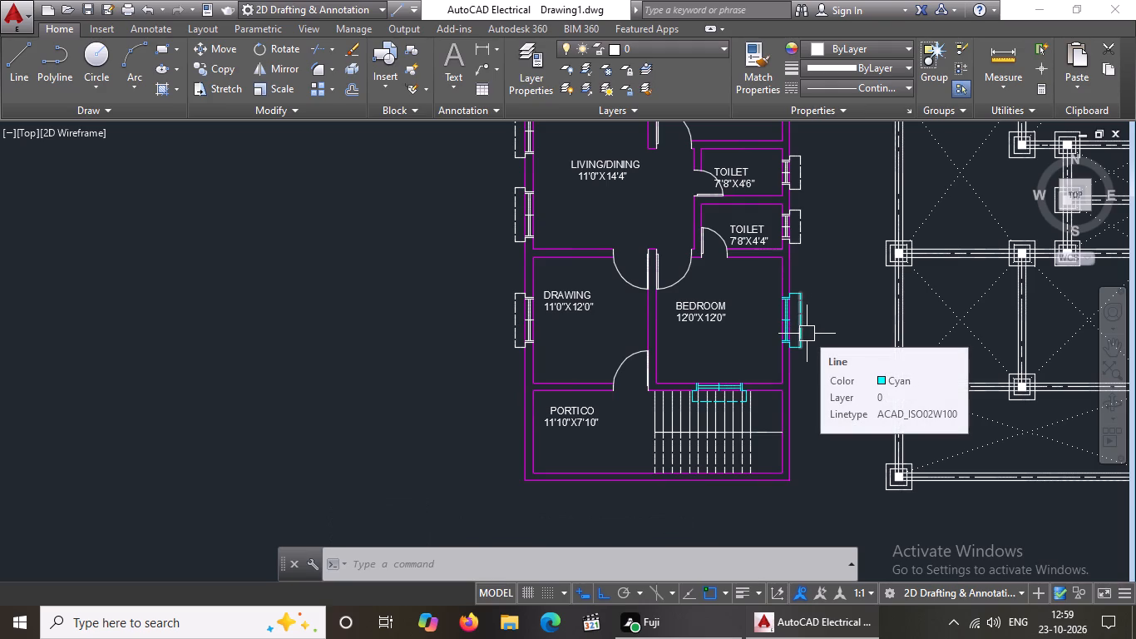
# Change the pane, centre and jamb lines of the drawing room's window on the plan's left side to cyan.
pyautogui.scroll(5, 521, 295)
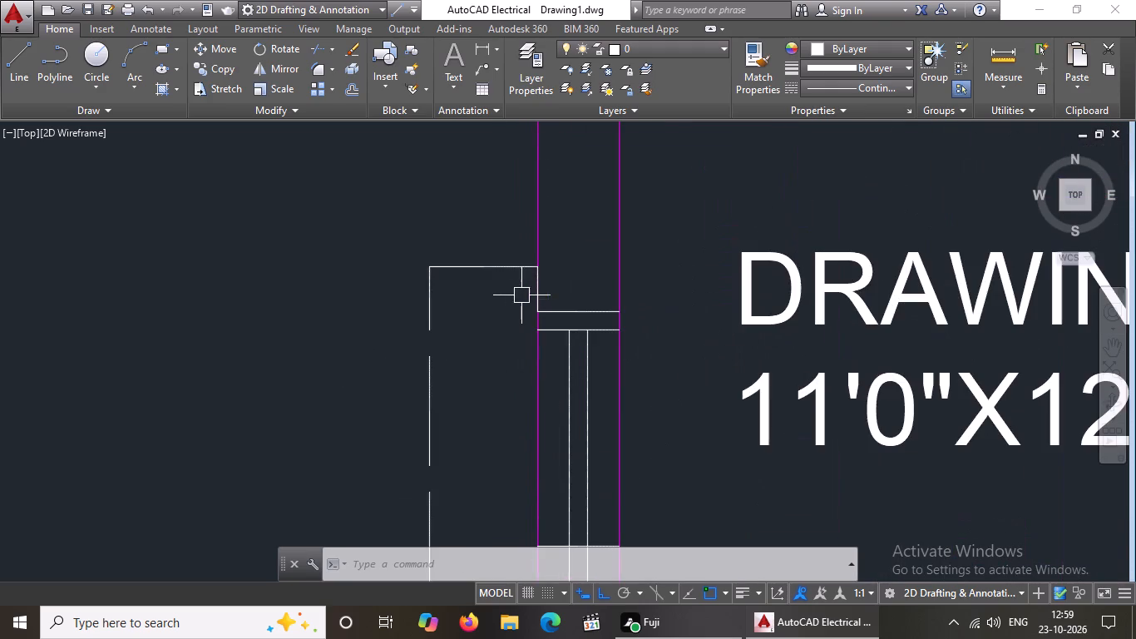
pyautogui.scroll(-4, 515, 297)
pyautogui.moveTo(582, 345); pyautogui.dragTo(578, 333, button='middle')
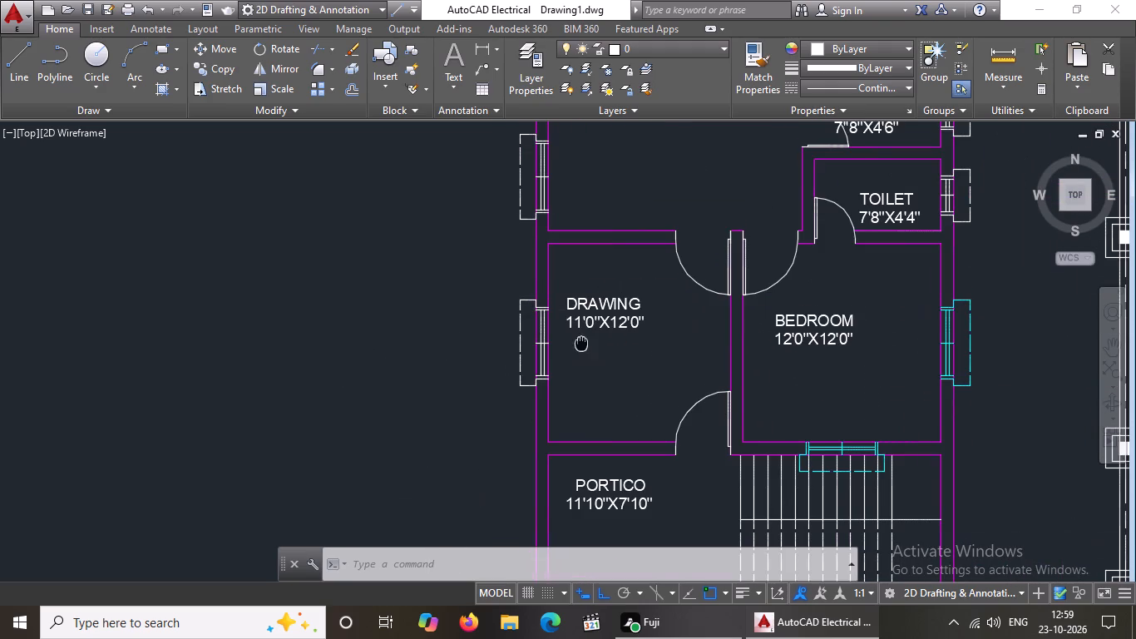
pyautogui.moveTo(578, 333); pyautogui.dragTo(570, 310, button='middle')
pyautogui.scroll(3, 516, 279)
pyautogui.click(520, 230)
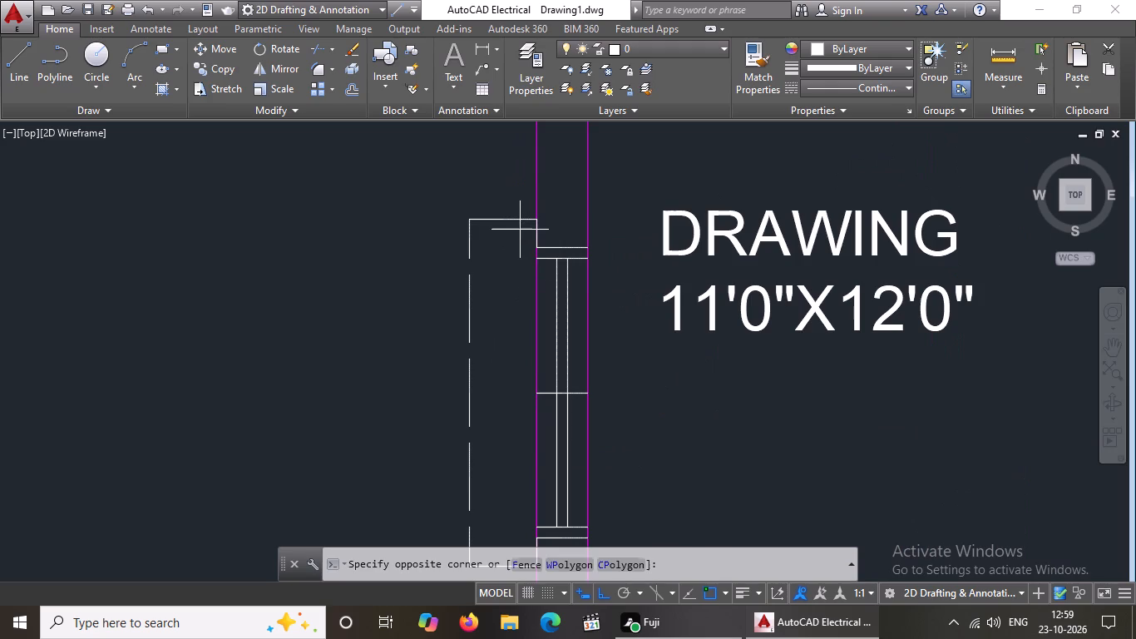
pyautogui.scroll(-4, 640, 487)
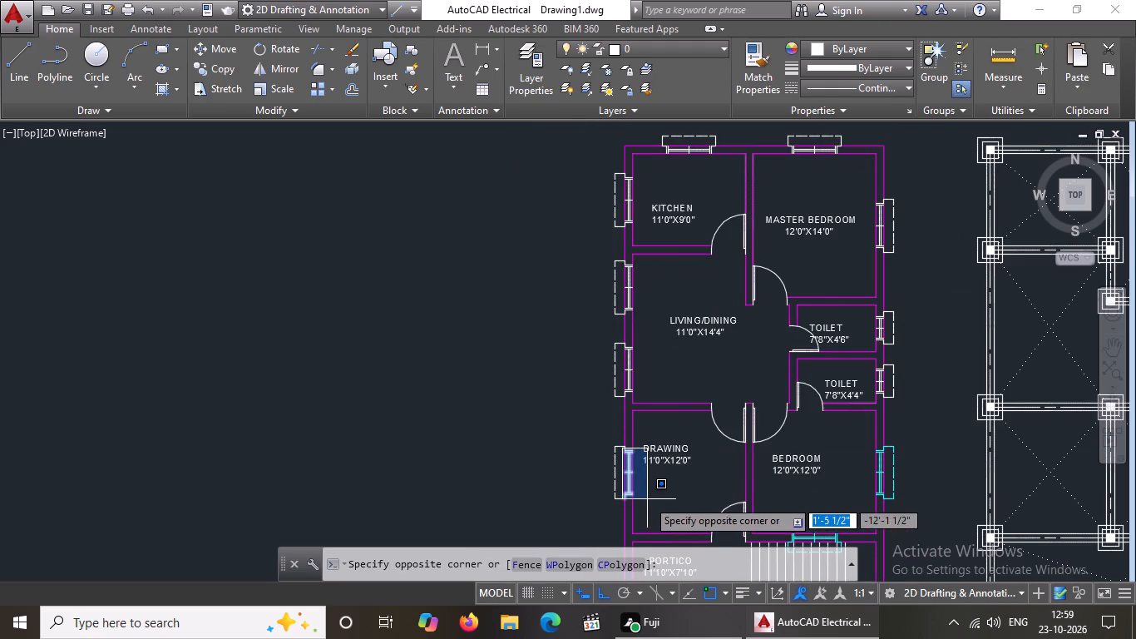
pyautogui.scroll(2, 647, 497)
pyautogui.click(647, 496)
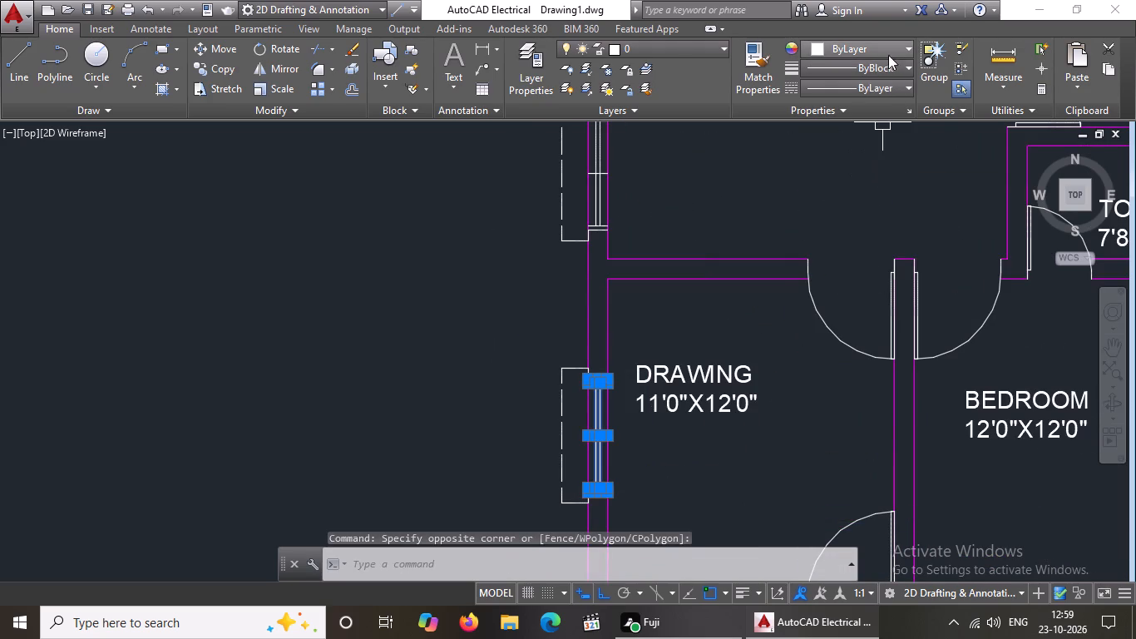
pyautogui.click(894, 46)
pyautogui.click(862, 215)
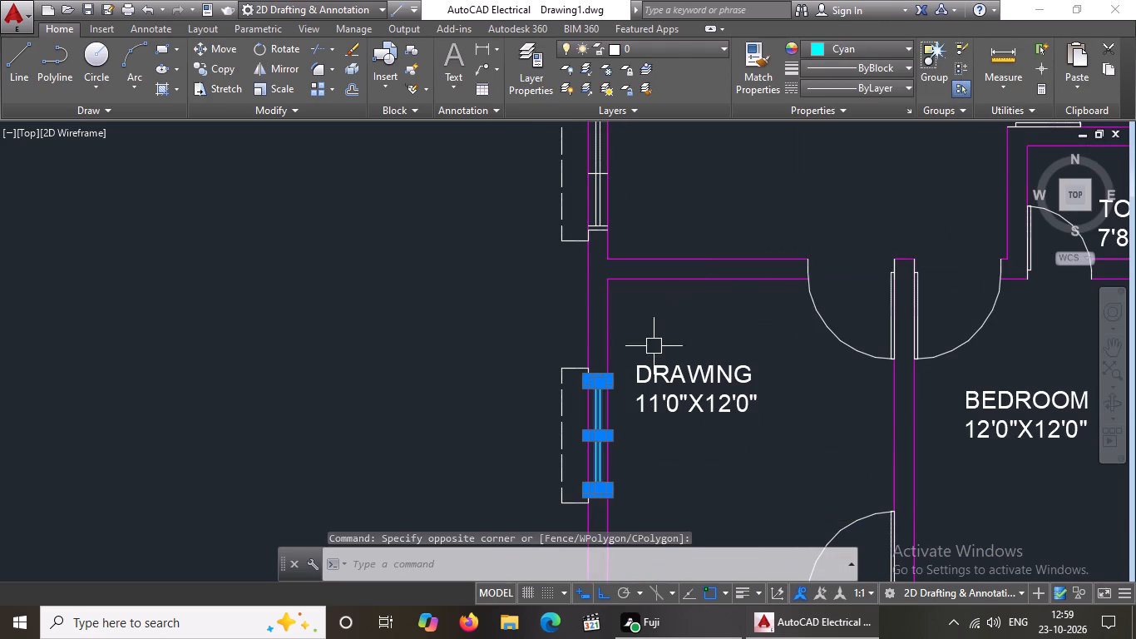
# Change the dashed projection outline outside the drawing room's window to cyan.
pyautogui.click(532, 343)
pyautogui.click(607, 519)
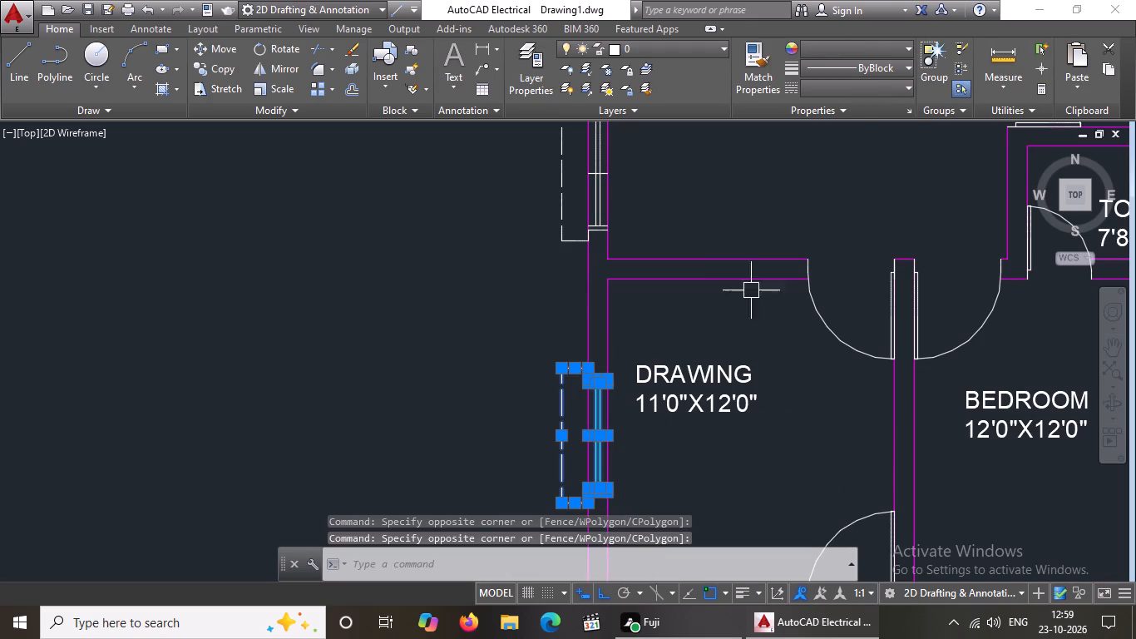
pyautogui.click(889, 47)
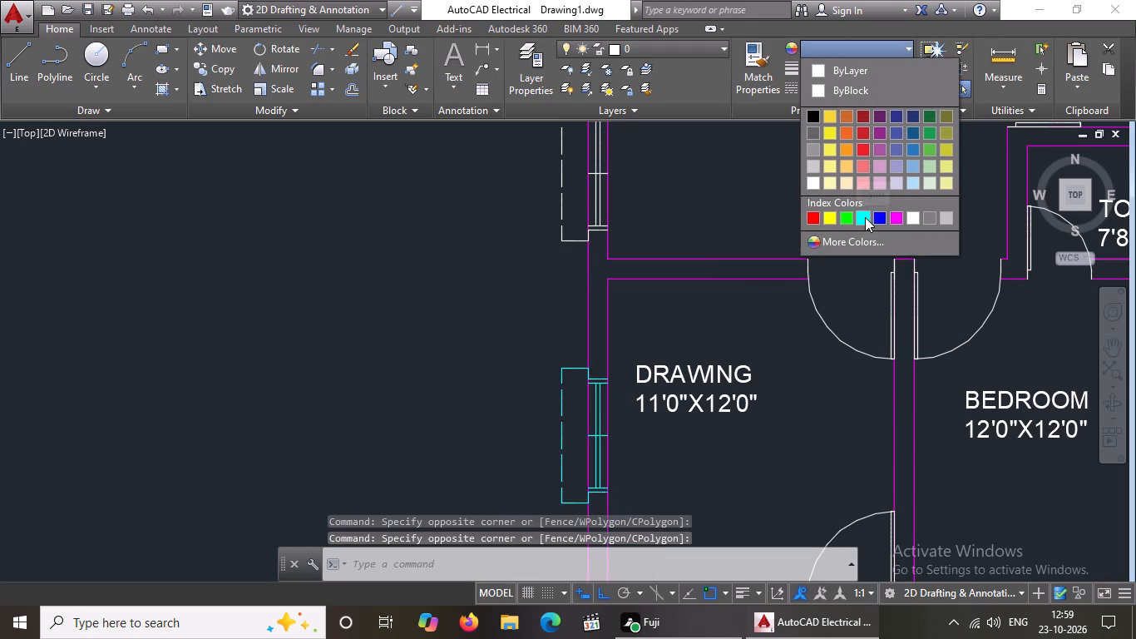
pyautogui.click(865, 217)
pyautogui.scroll(-3, 561, 342)
pyautogui.press('Escape')
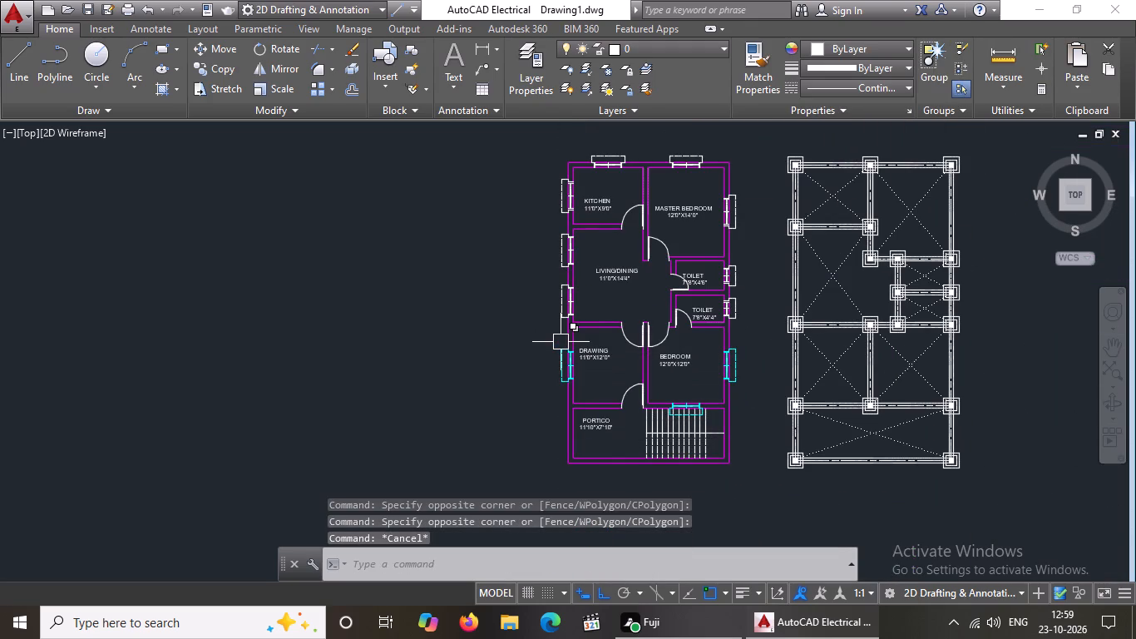
# Change the pane, centre and jamb lines of the 7'8"X4'4" toilet's window to cyan.
pyautogui.moveTo(620, 381); pyautogui.dragTo(609, 493, button='middle')
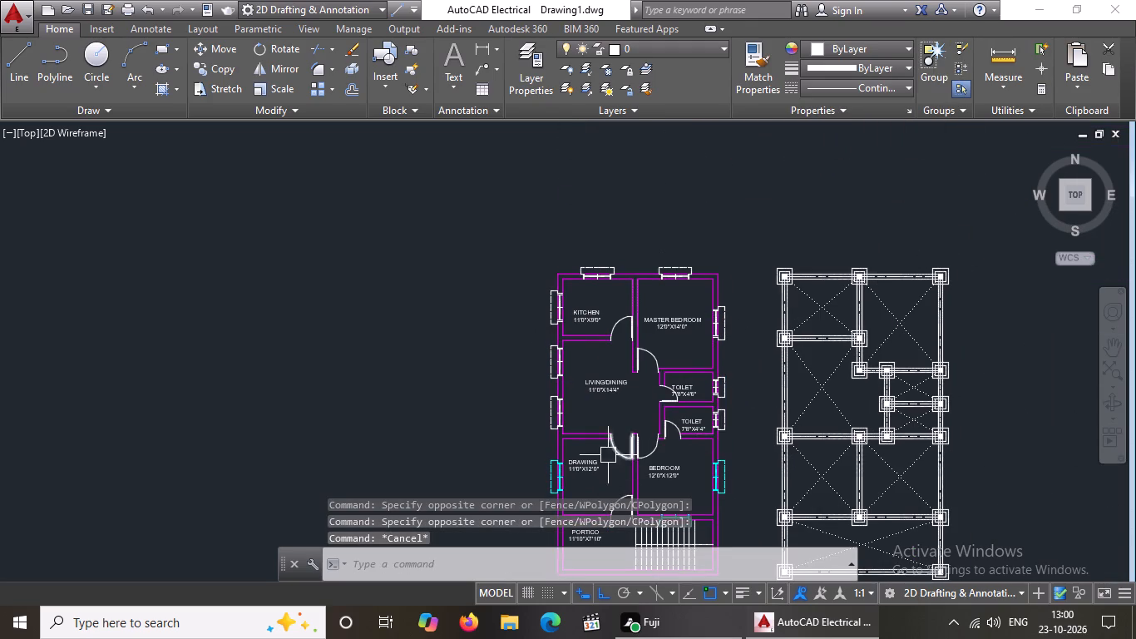
pyautogui.scroll(4, 743, 430)
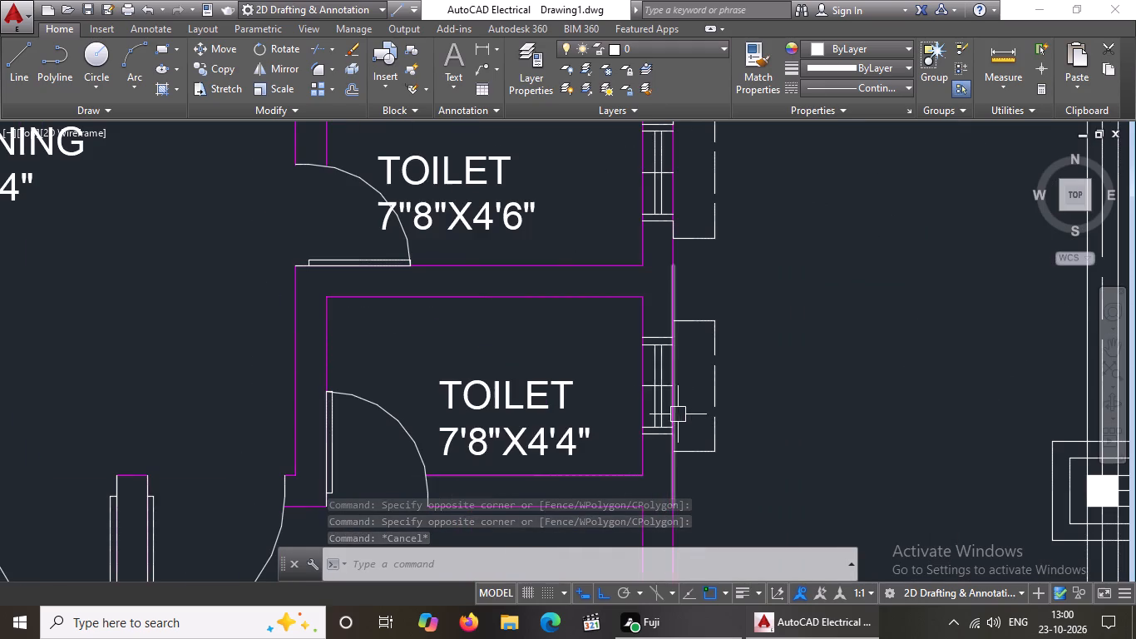
pyautogui.click(600, 321)
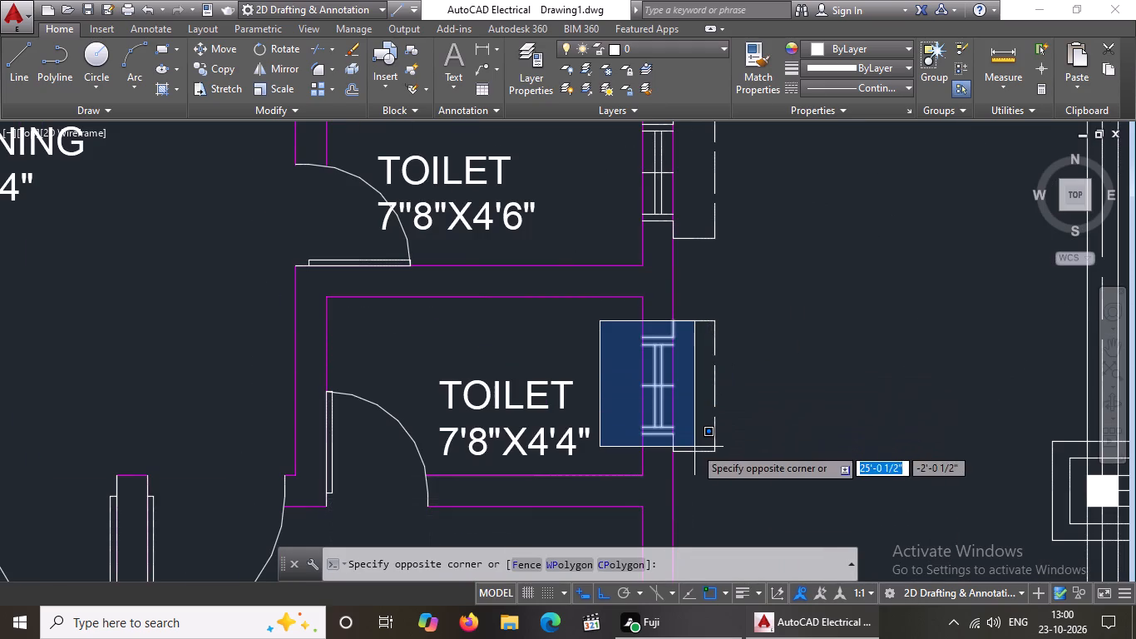
pyautogui.click(694, 447)
pyautogui.click(870, 47)
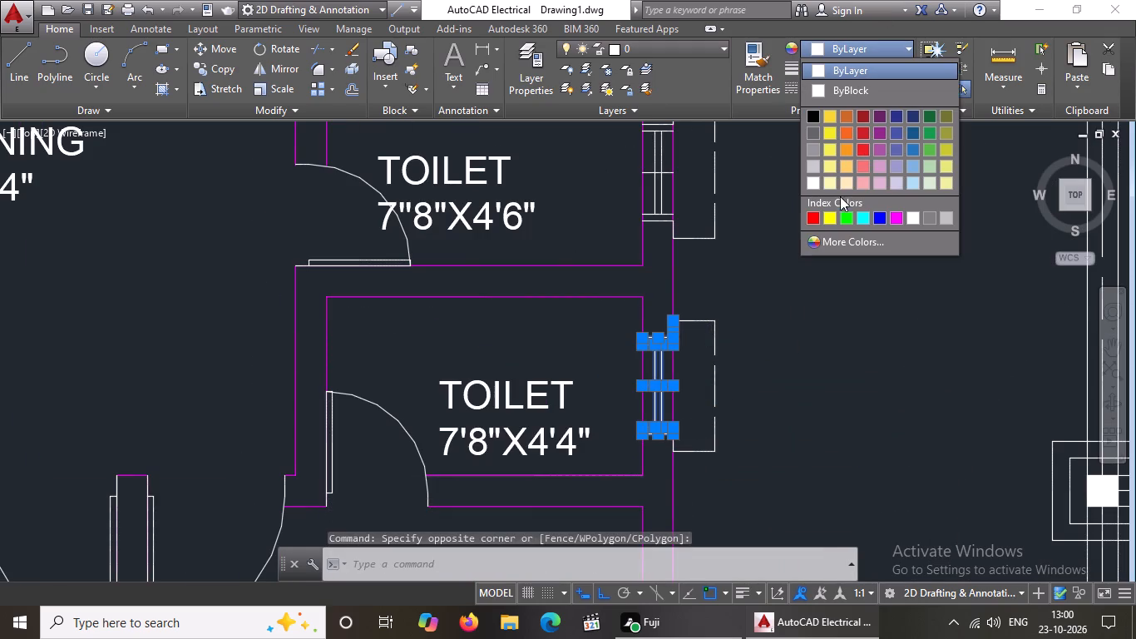
pyautogui.click(858, 219)
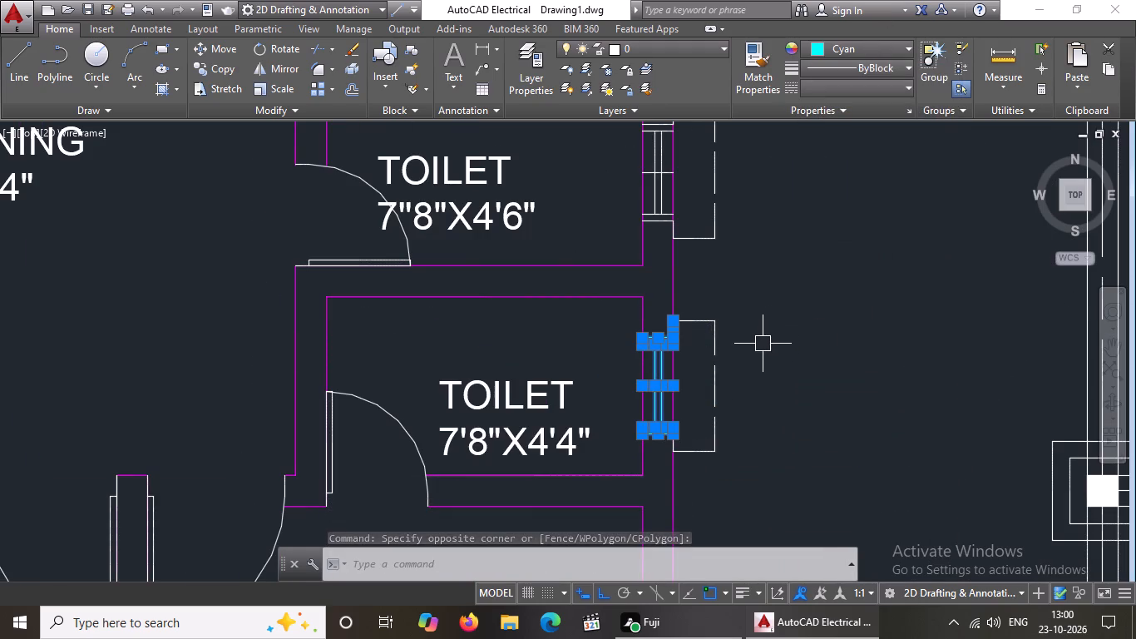
pyautogui.press('Escape')
# Change the dashed projection outline outside the 7'8"X4'4" toilet's window to cyan.
pyautogui.moveTo(657, 298); pyautogui.dragTo(669, 319)
pyautogui.click(747, 471)
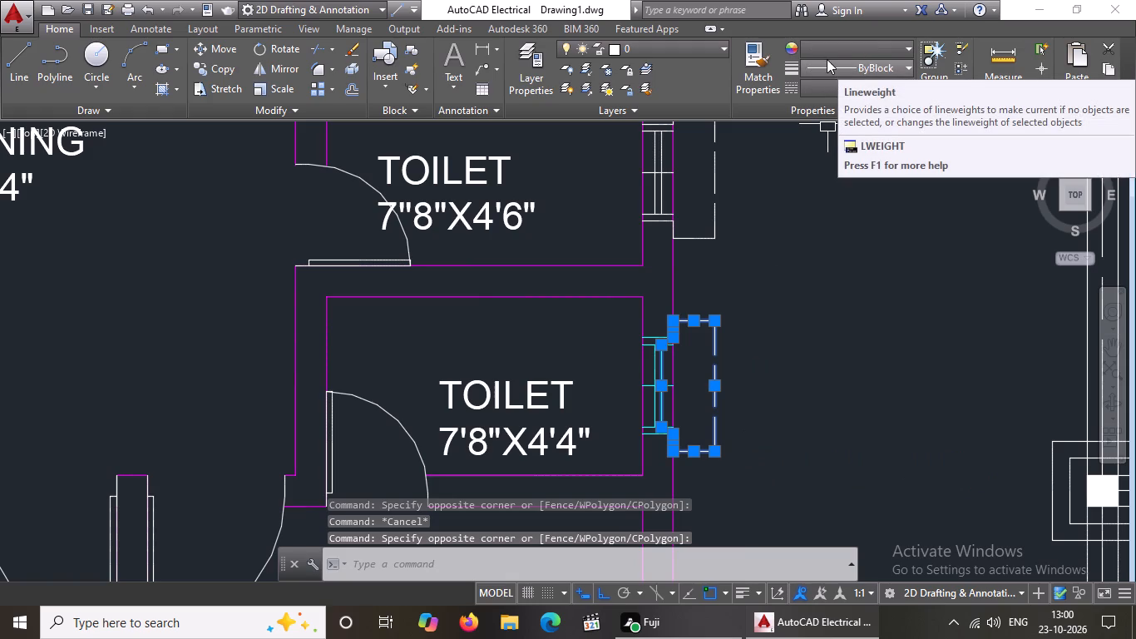
pyautogui.click(879, 39)
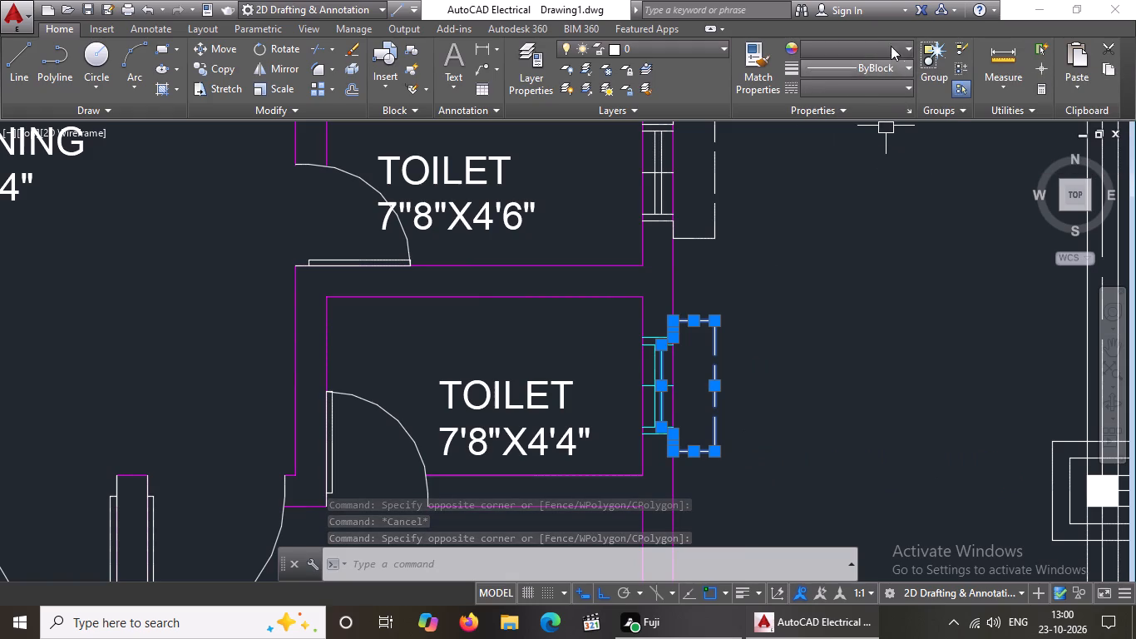
pyautogui.click(889, 42)
pyautogui.click(866, 215)
pyautogui.scroll(-3, 790, 325)
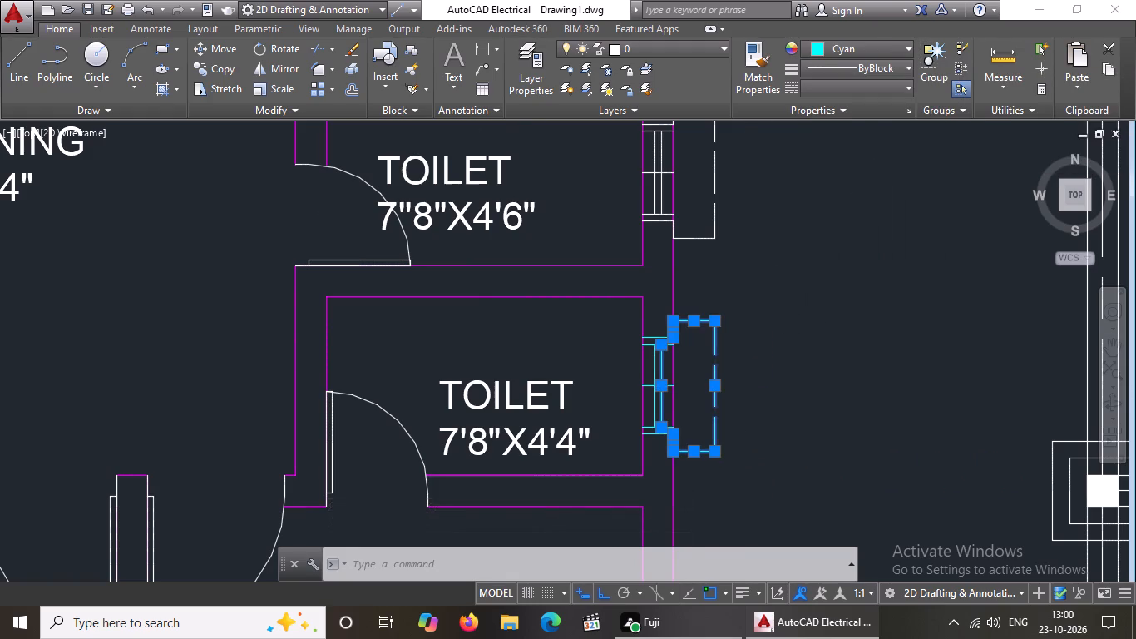
pyautogui.scroll(-1, 790, 326)
pyautogui.press('Escape')
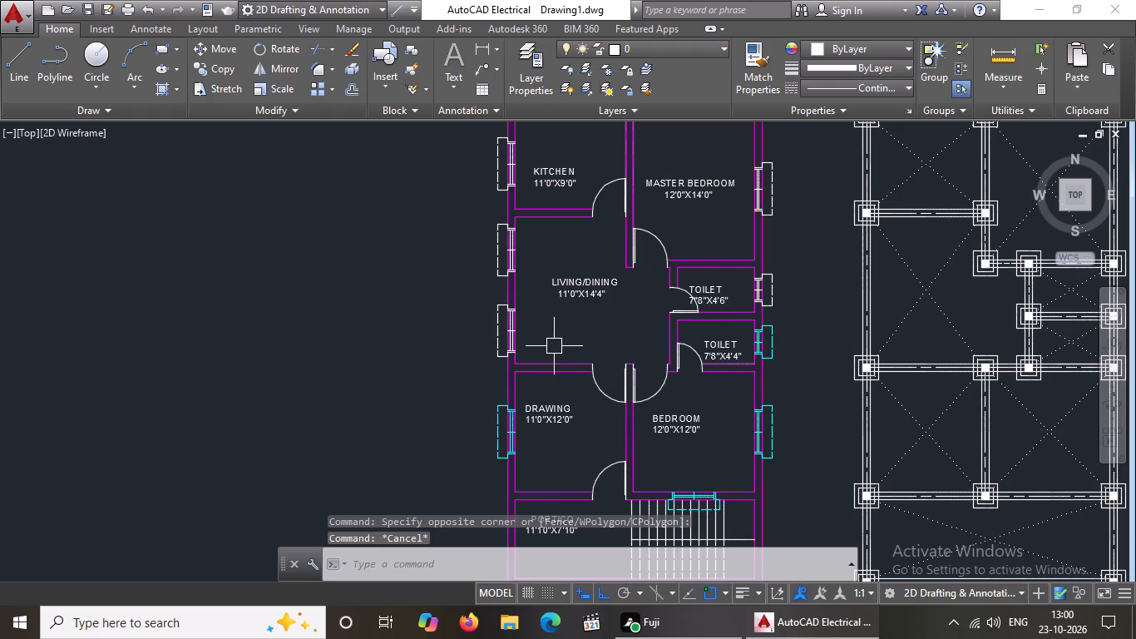
# Change the dashed projection outline outside the living/dining room's lower window, nearest the drawing room, to cyan.
pyautogui.moveTo(688, 384); pyautogui.dragTo(575, 347, button='middle')
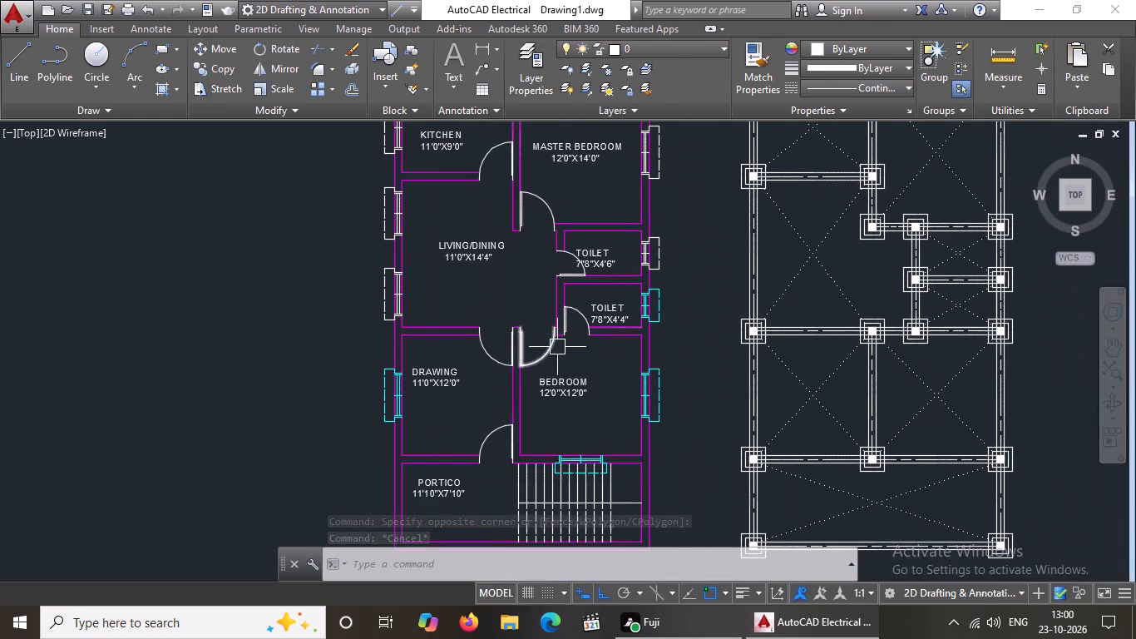
pyautogui.moveTo(558, 357); pyautogui.dragTo(501, 332, button='middle')
pyautogui.moveTo(539, 315); pyautogui.dragTo(539, 314, button='middle')
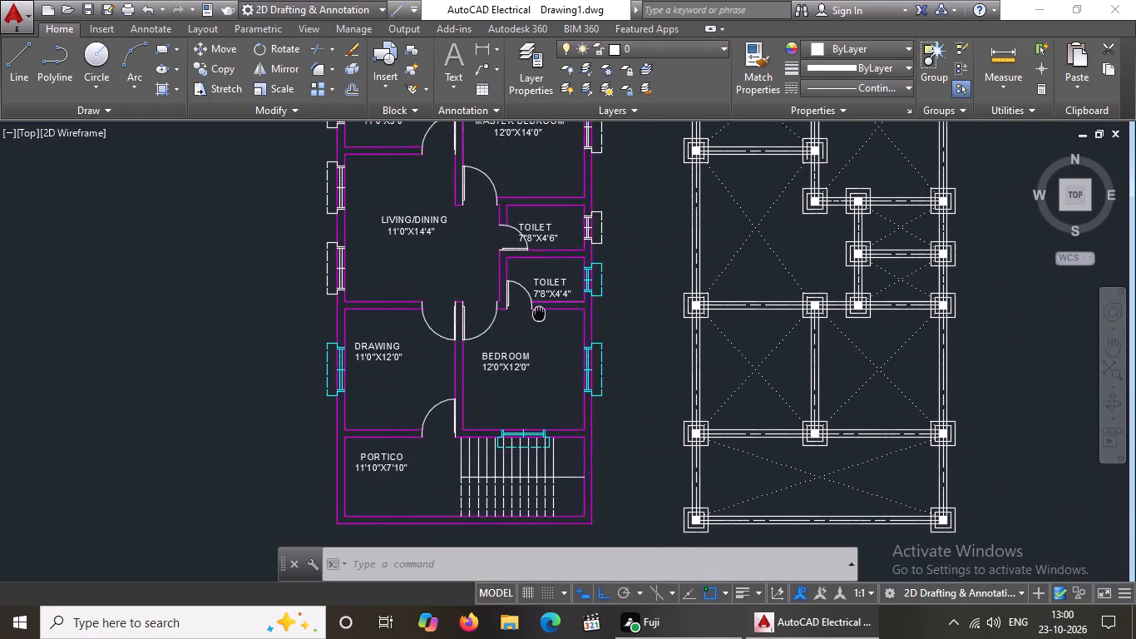
pyautogui.moveTo(539, 314); pyautogui.dragTo(392, 312, button='middle')
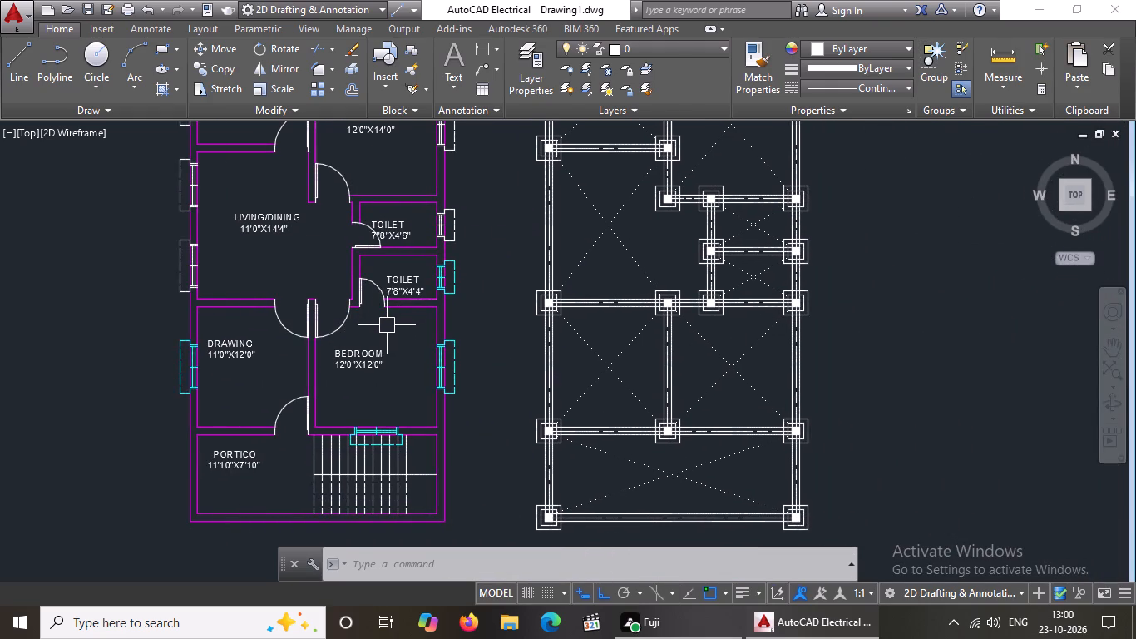
pyautogui.moveTo(378, 337); pyautogui.dragTo(432, 424, button='middle')
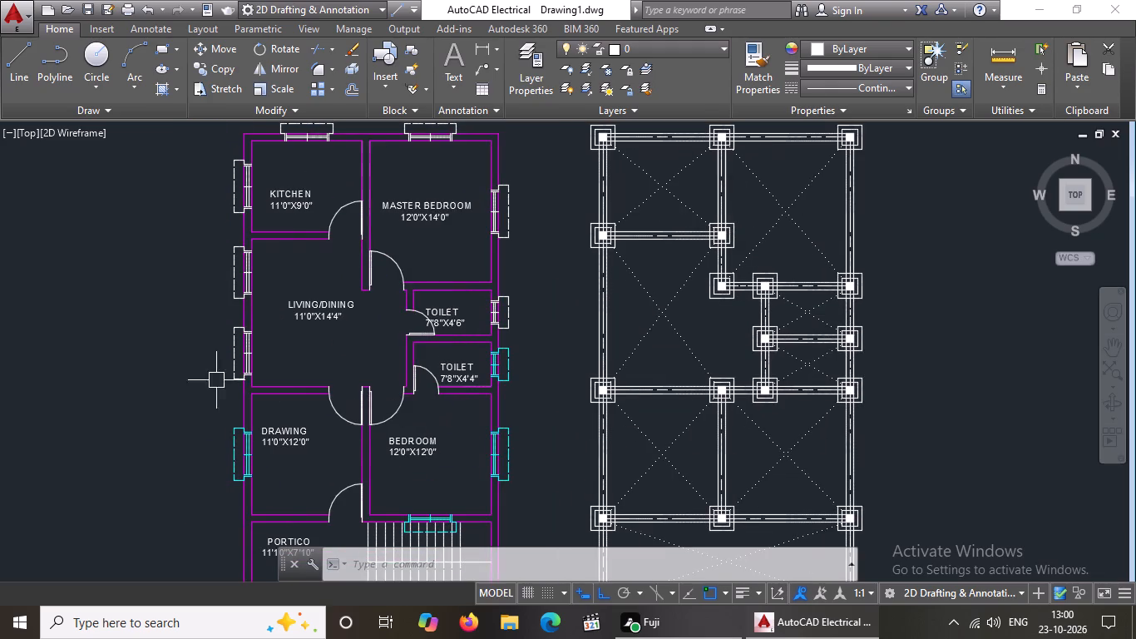
pyautogui.scroll(3, 215, 355)
pyautogui.click(230, 222)
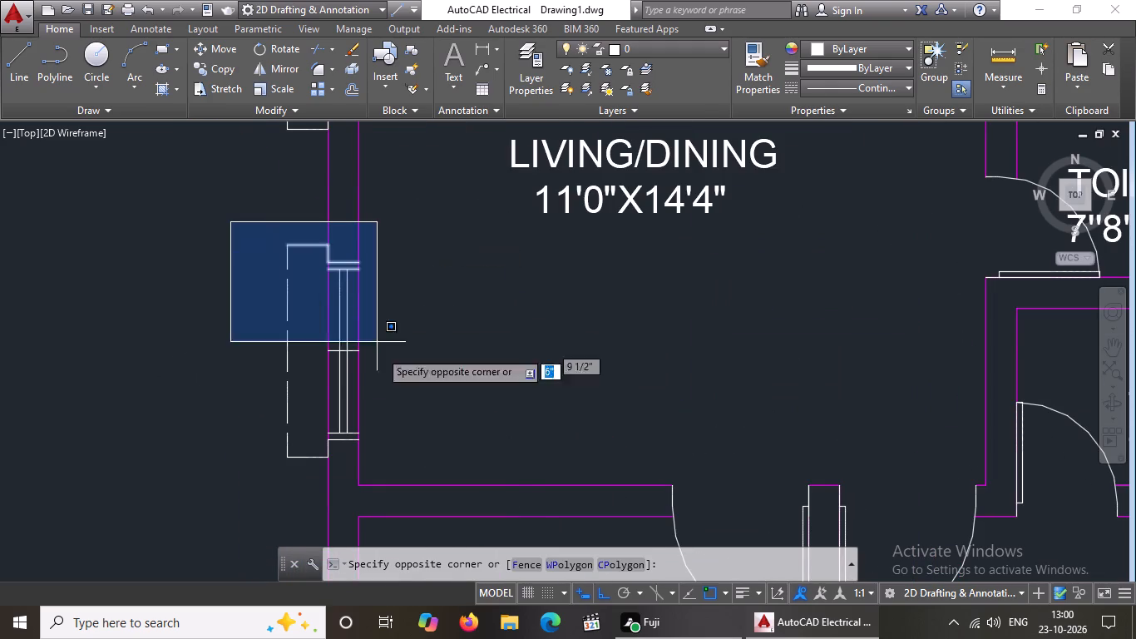
pyautogui.click(333, 473)
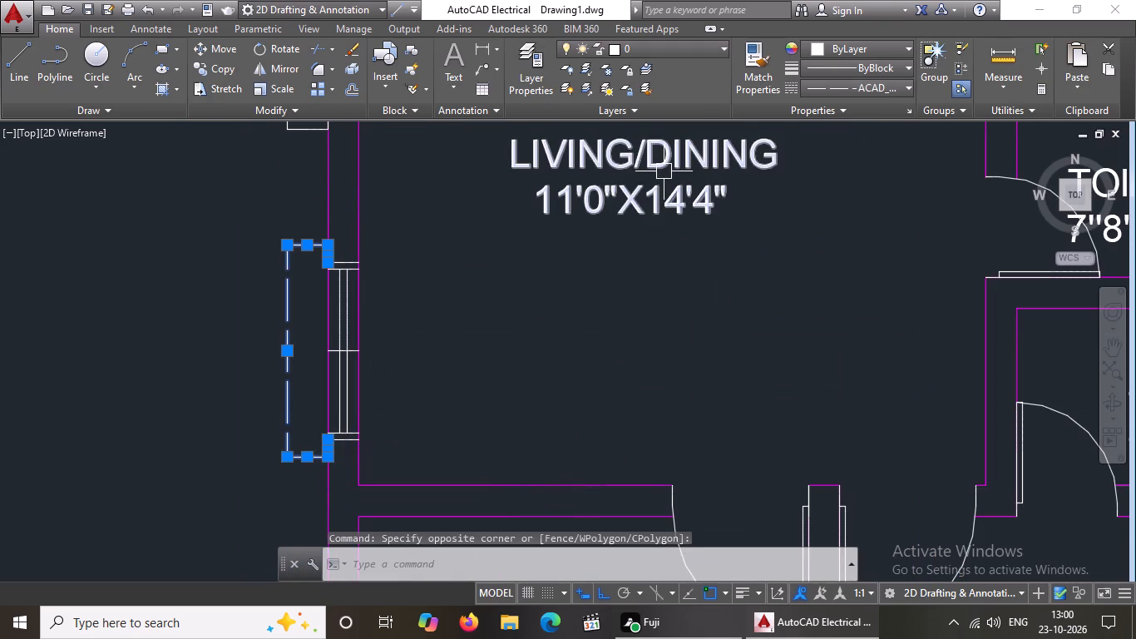
pyautogui.click(857, 44)
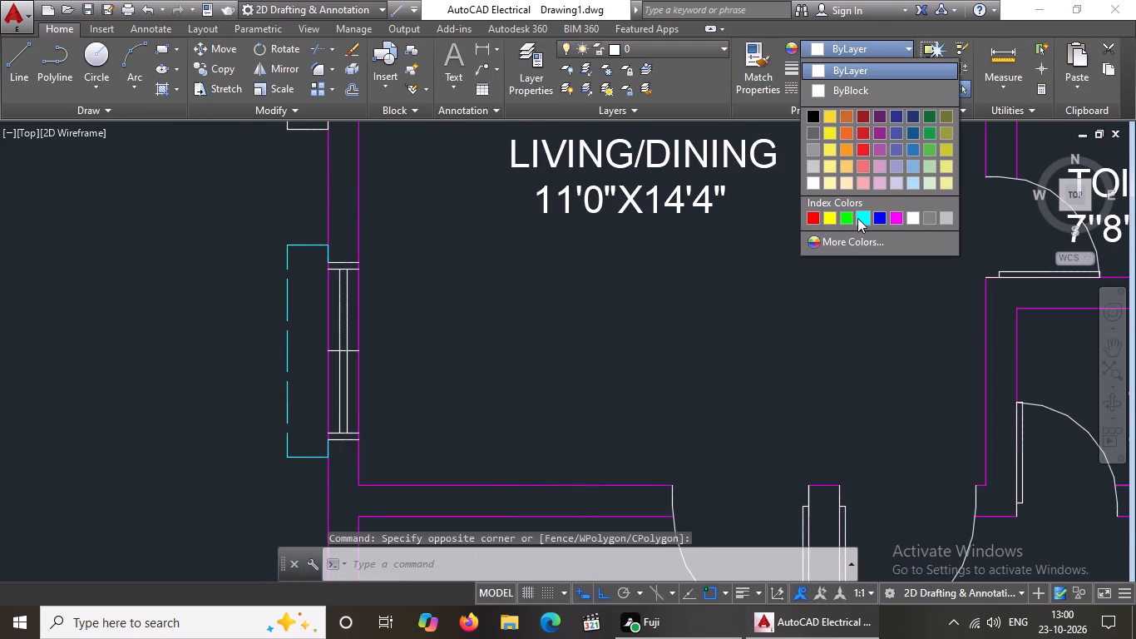
pyautogui.click(857, 218)
pyautogui.press('Escape')
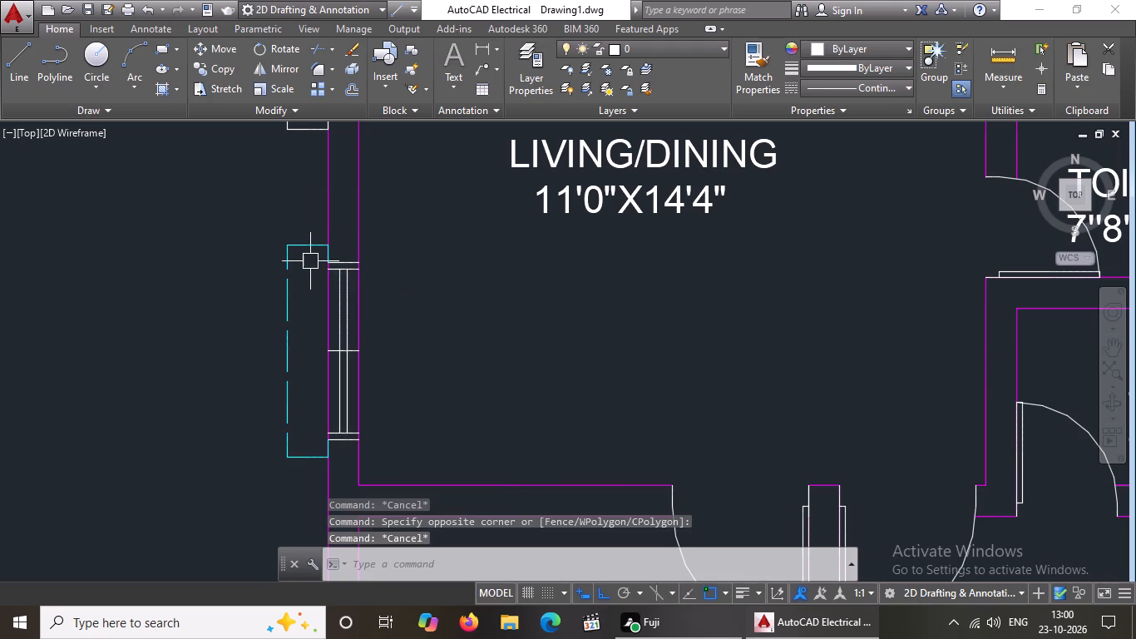
# Change the pane, centre and jamb lines of the living/dining room's lower window to cyan.
pyautogui.click(310, 260)
pyautogui.click(403, 459)
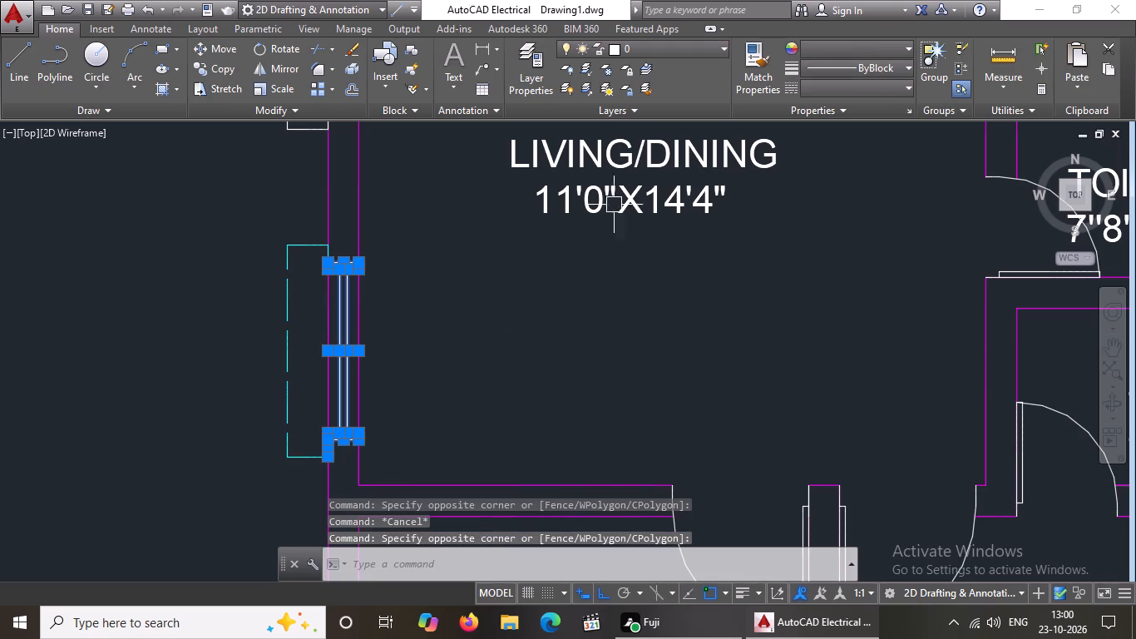
pyautogui.click(847, 47)
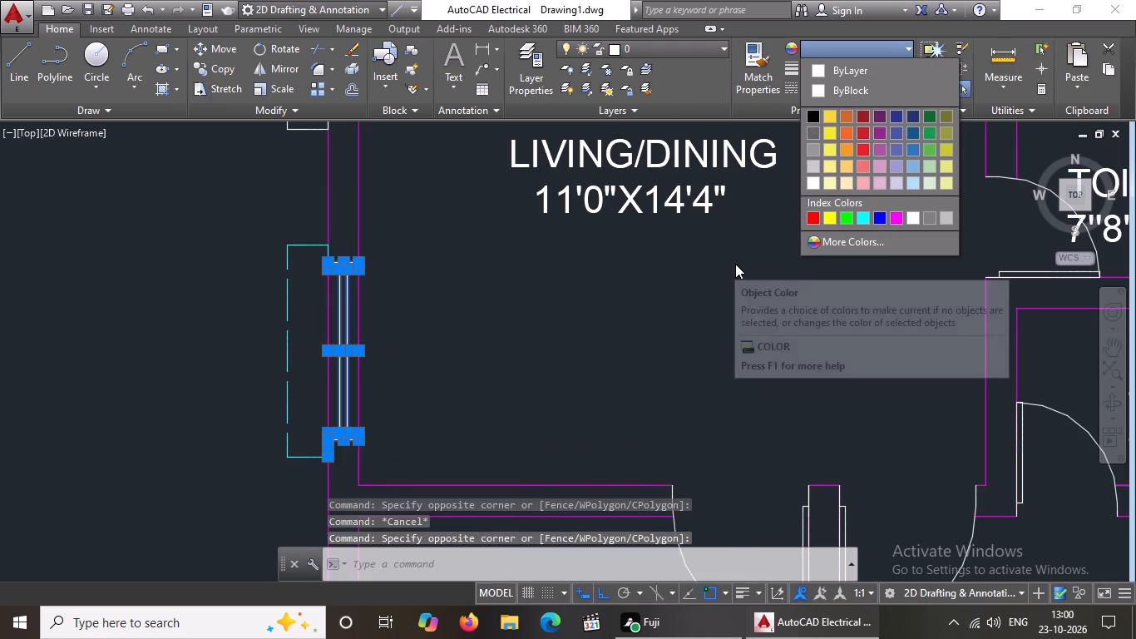
pyautogui.click(864, 217)
pyautogui.scroll(-4, 626, 329)
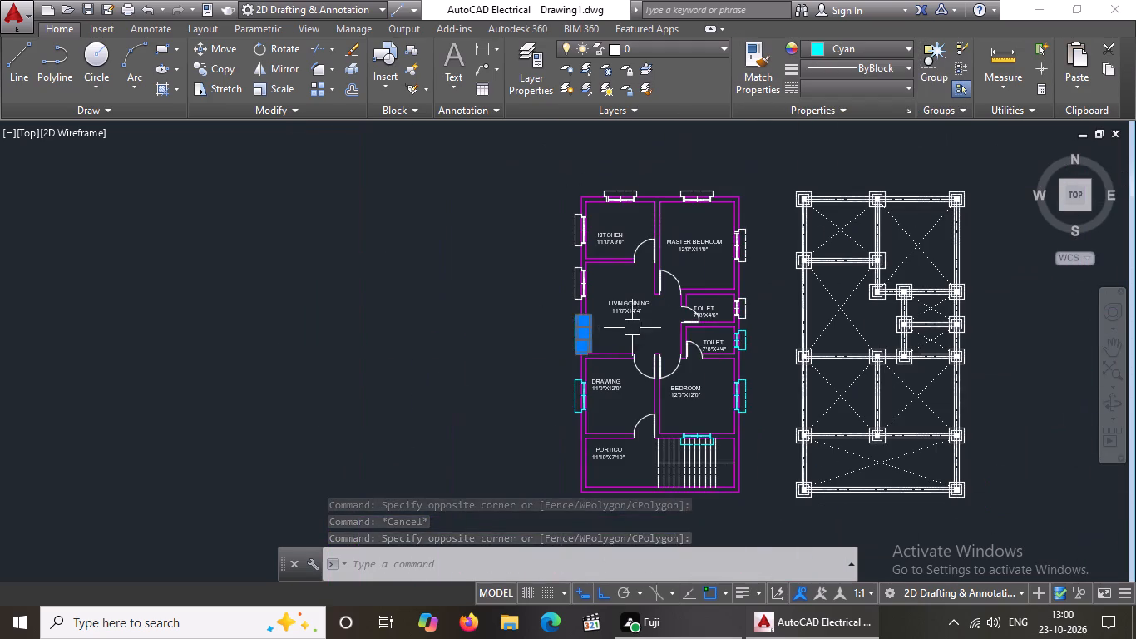
pyautogui.press('Escape')
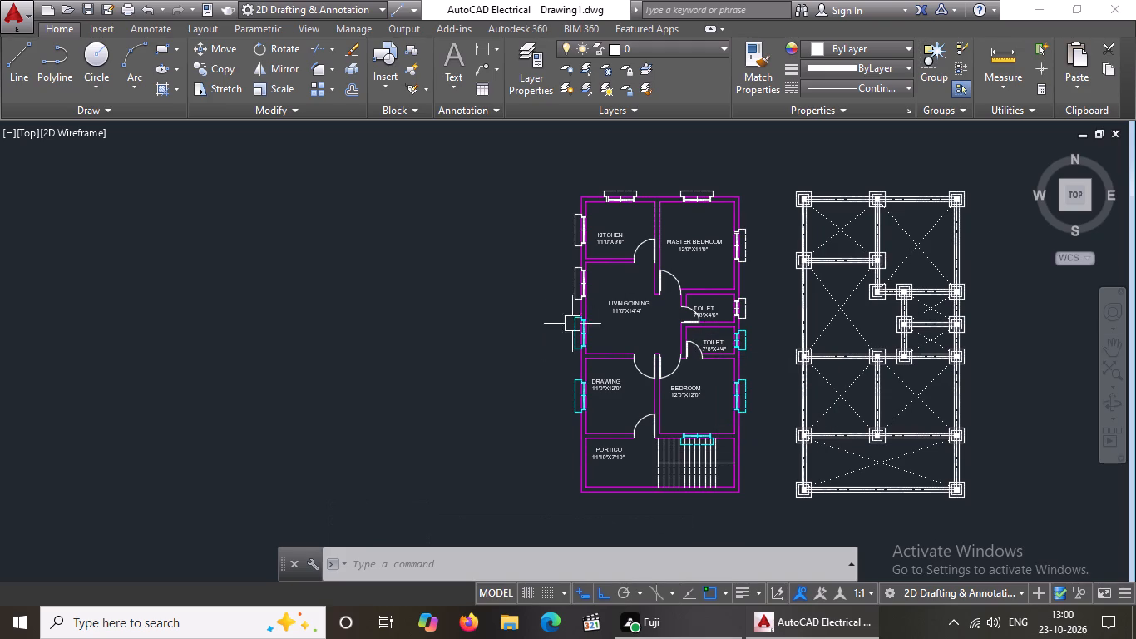
# Change the pane, centre and jamb lines of the 7'8"X4'6" toilet's window to cyan.
pyautogui.scroll(3, 747, 290)
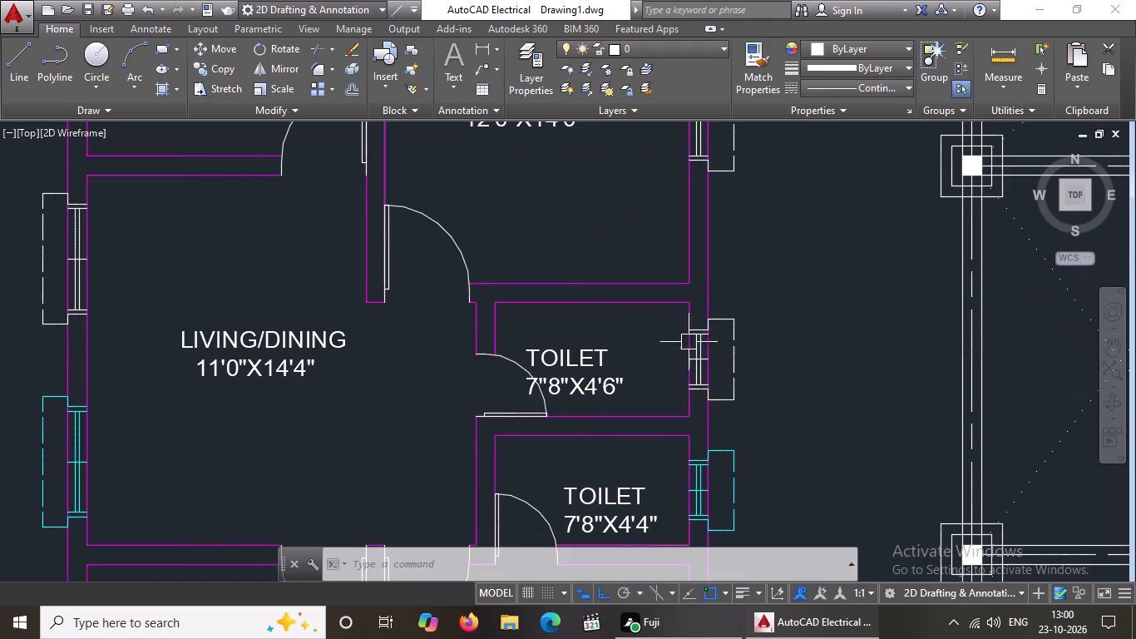
pyautogui.click(651, 320)
pyautogui.click(710, 399)
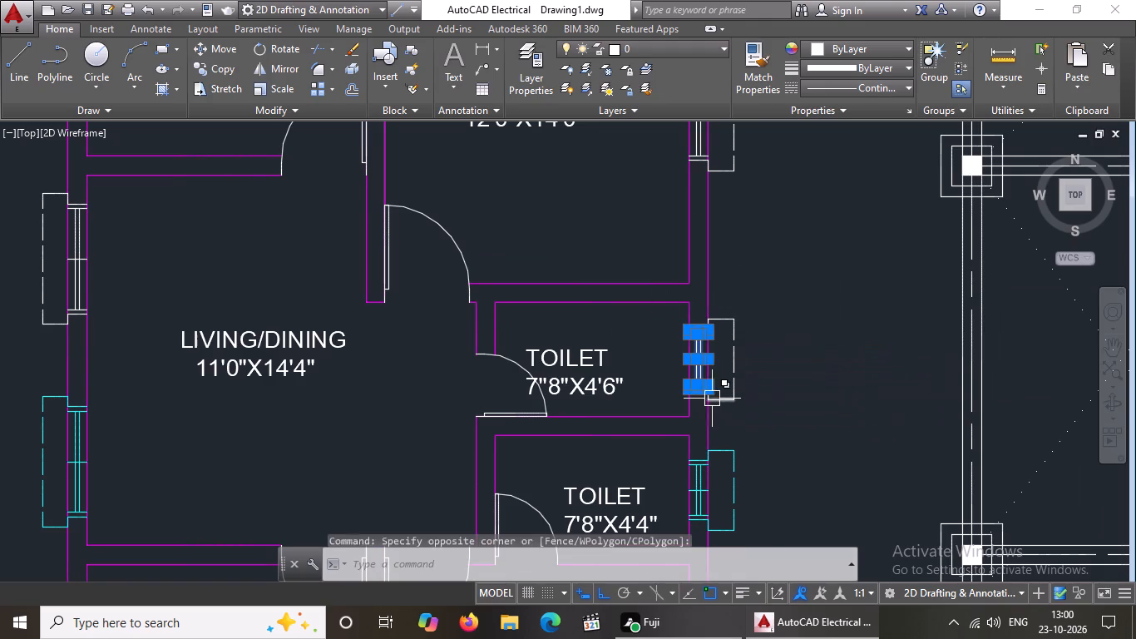
pyautogui.click(837, 43)
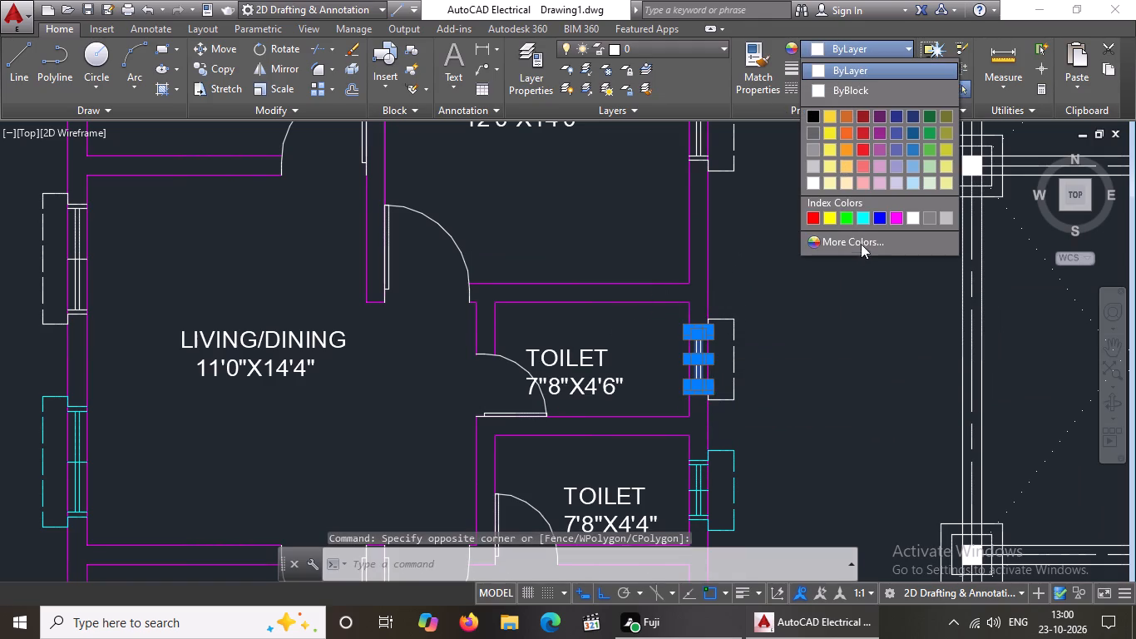
pyautogui.click(865, 218)
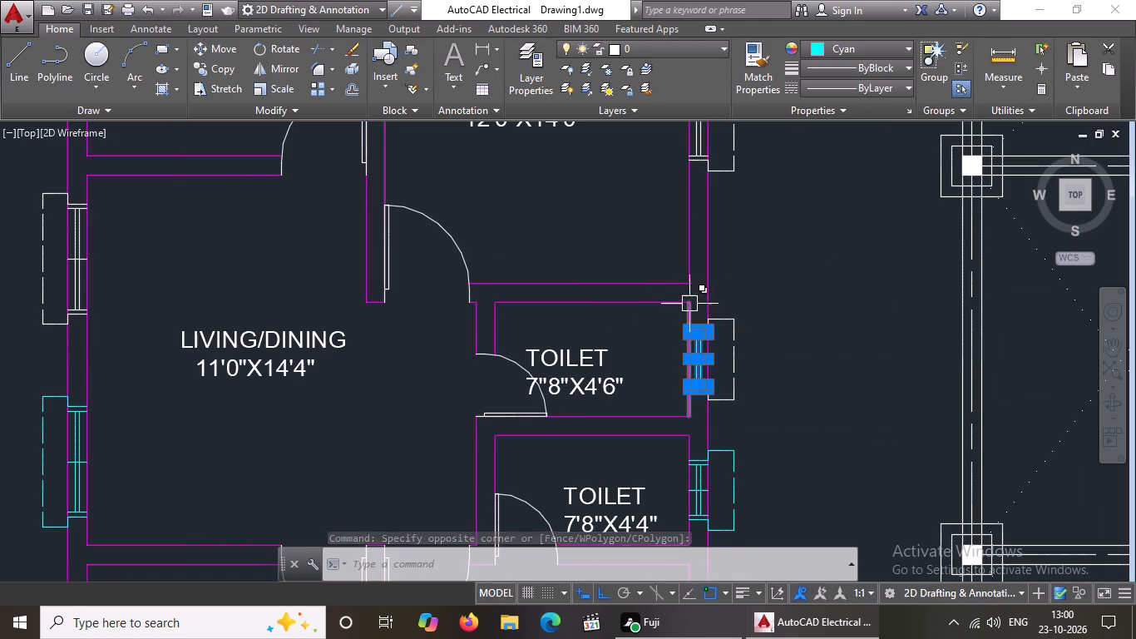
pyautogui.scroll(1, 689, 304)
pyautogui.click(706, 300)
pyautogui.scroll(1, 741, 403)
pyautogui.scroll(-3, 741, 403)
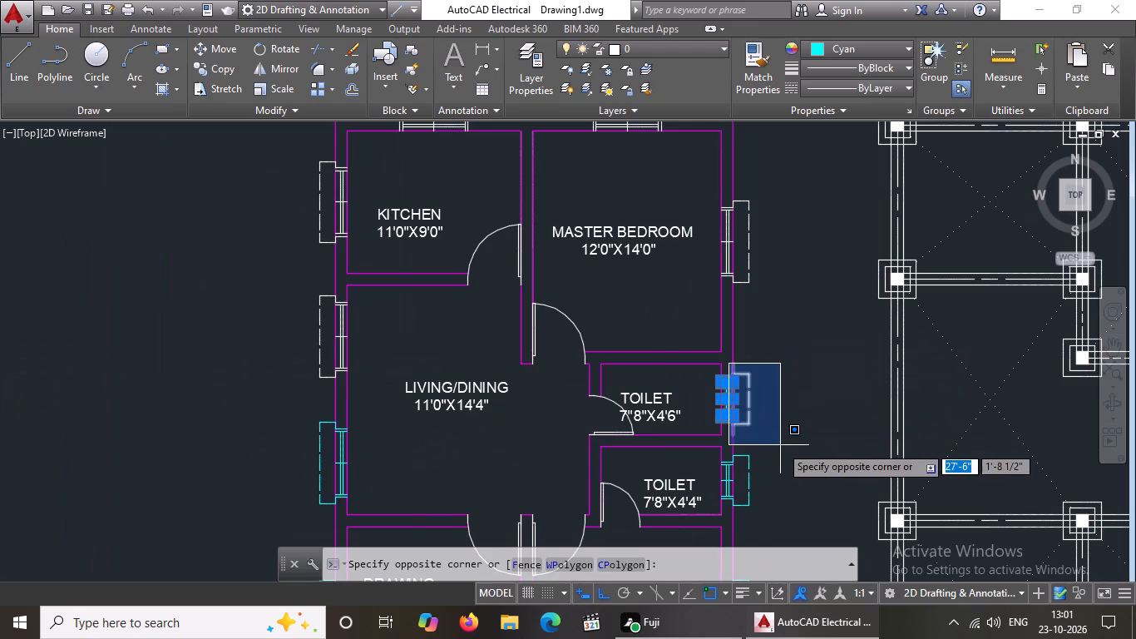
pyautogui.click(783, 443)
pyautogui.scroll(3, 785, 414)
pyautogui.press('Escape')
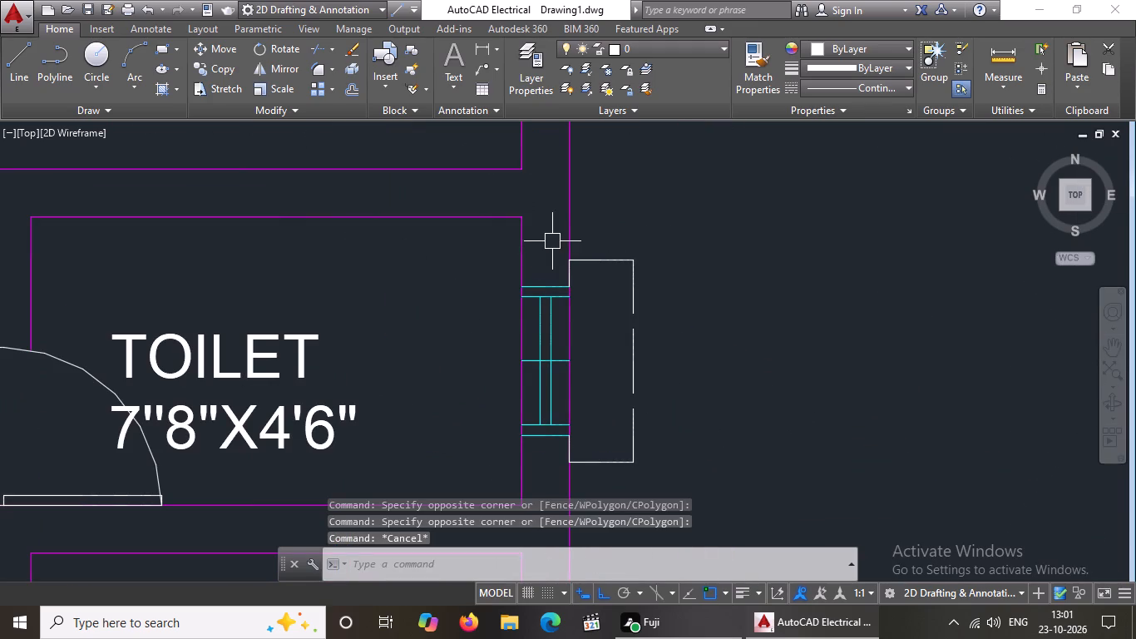
# Change the dashed projection outline outside the 7'8"X4'6" toilet's window to cyan.
pyautogui.moveTo(554, 240); pyautogui.dragTo(565, 265)
pyautogui.click(674, 472)
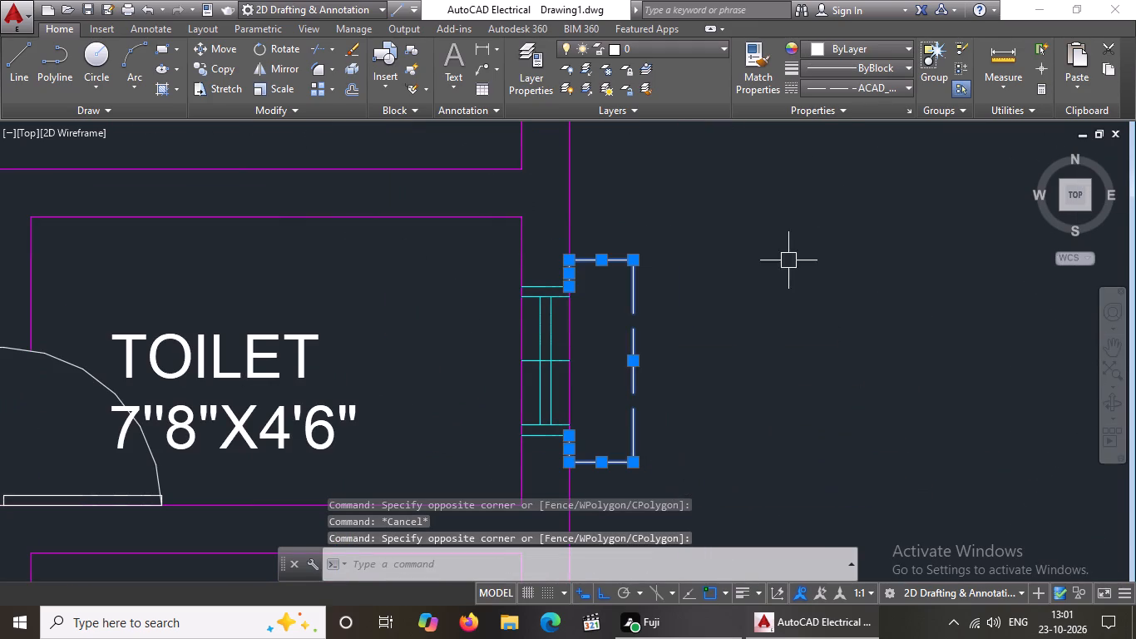
pyautogui.click(831, 46)
pyautogui.click(865, 218)
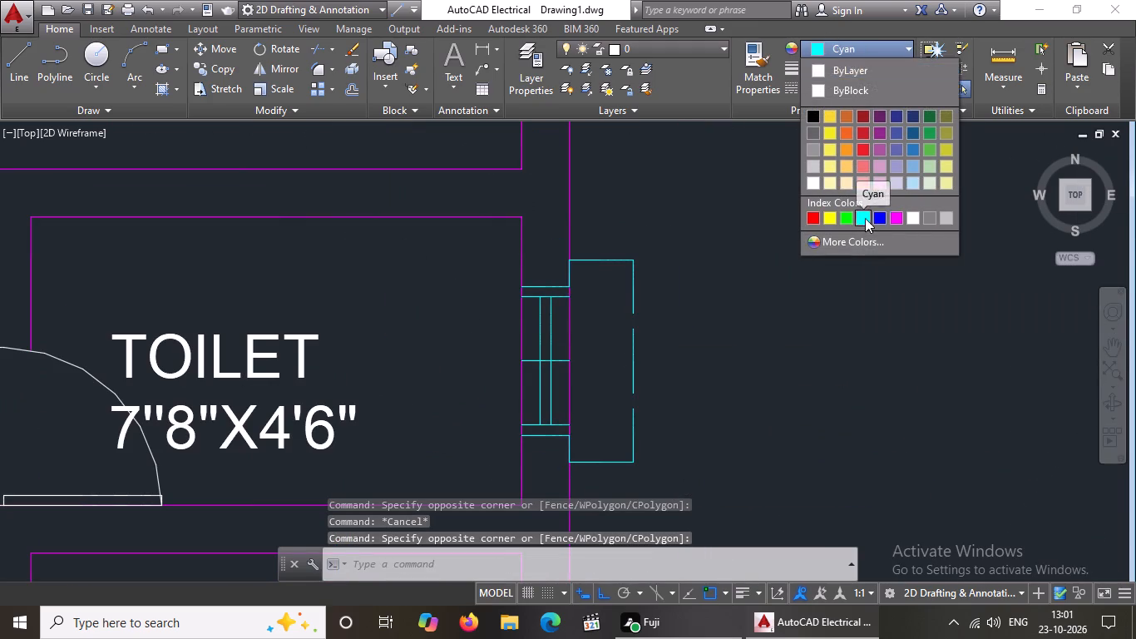
pyautogui.scroll(-5, 412, 268)
pyautogui.press('Escape')
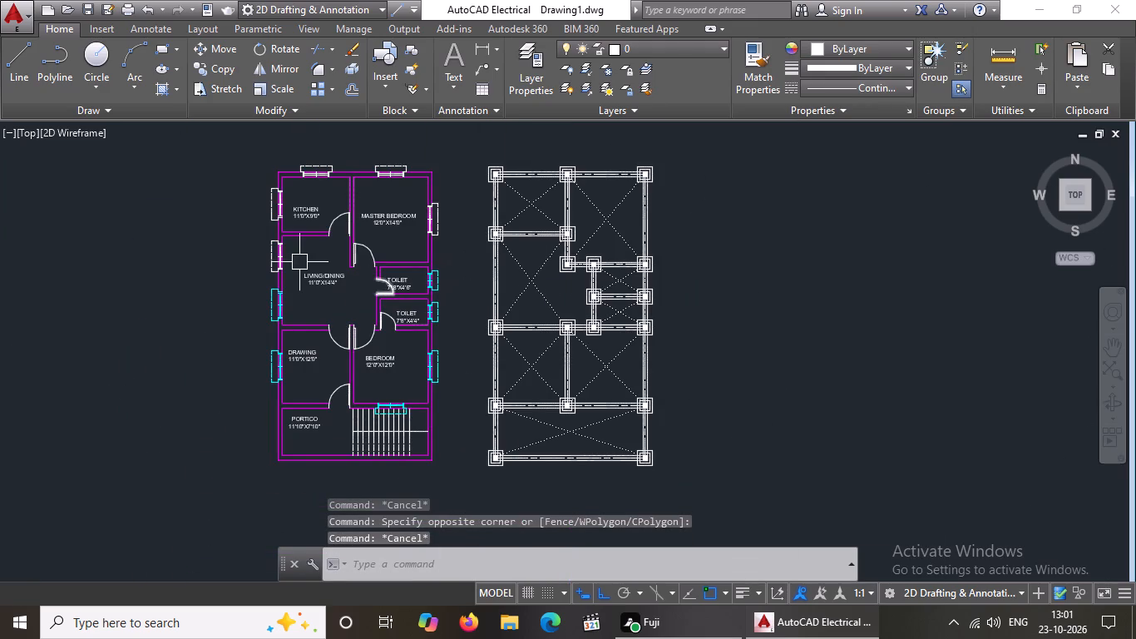
# Change the pane, centre and jamb lines of the living/dining room's upper window, nearest the kitchen, to cyan.
pyautogui.scroll(2, 245, 250)
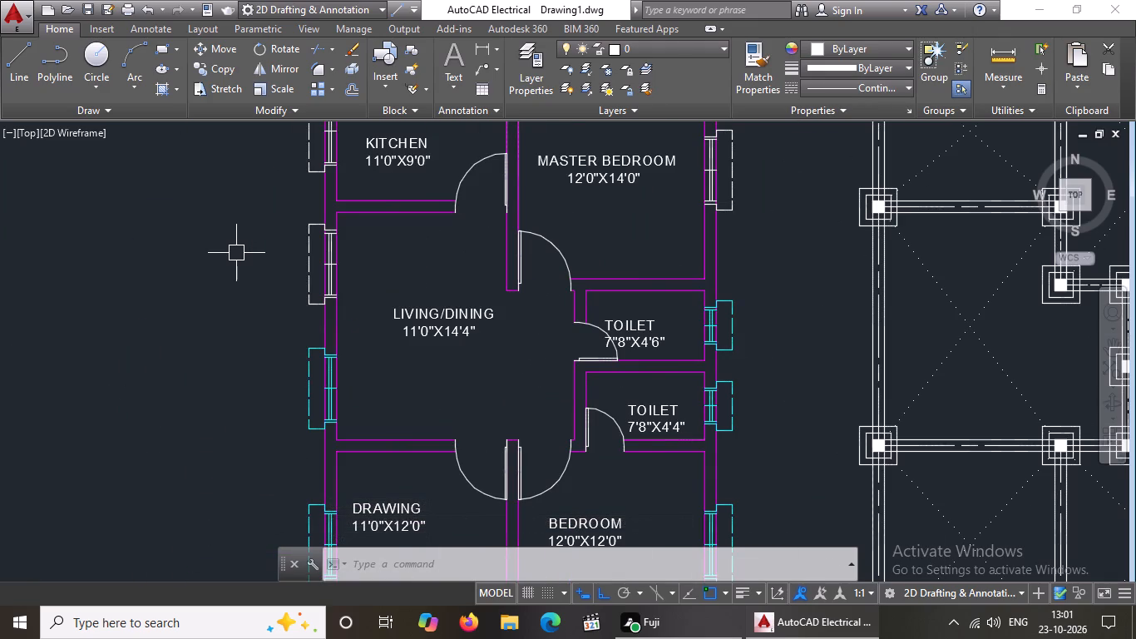
pyautogui.scroll(2, 331, 281)
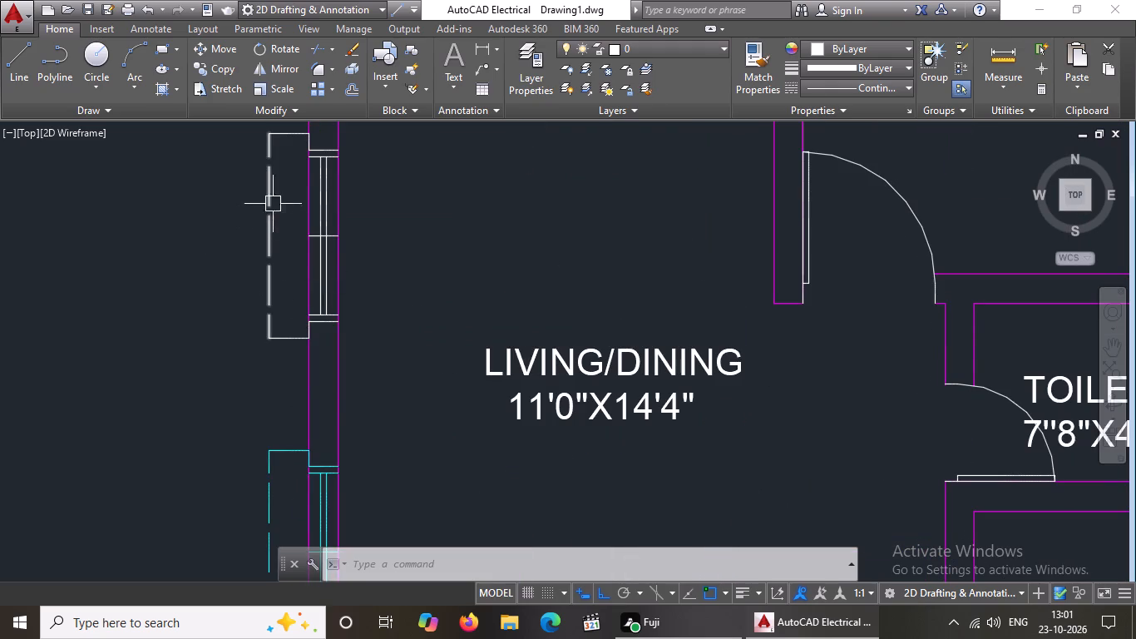
pyautogui.scroll(-1, 316, 221)
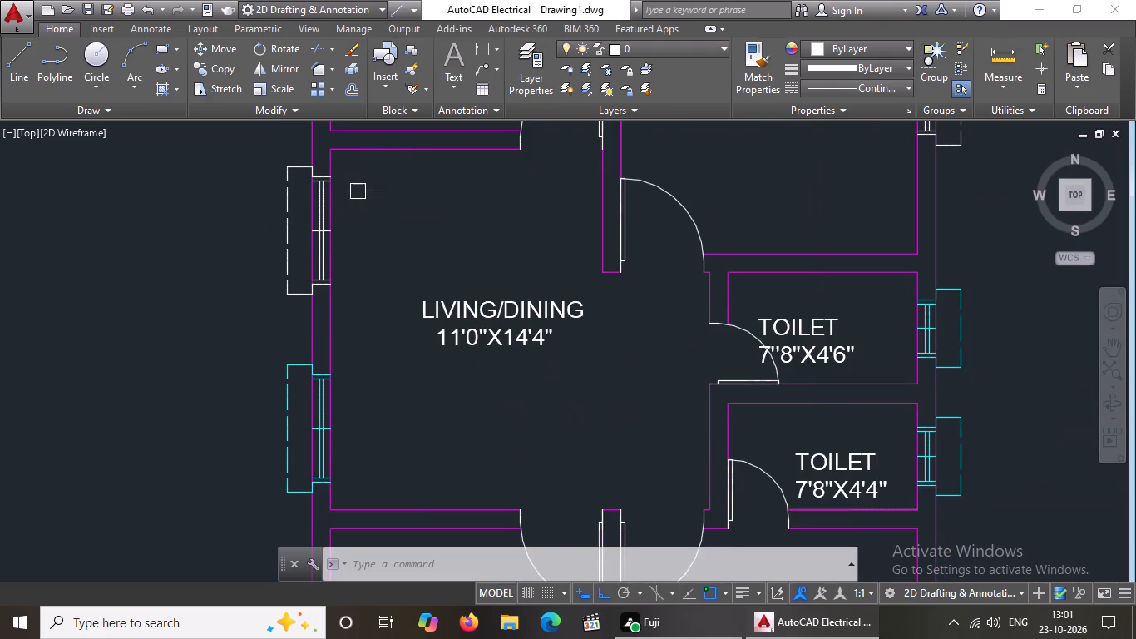
pyautogui.moveTo(358, 197); pyautogui.dragTo(347, 250, button='middle')
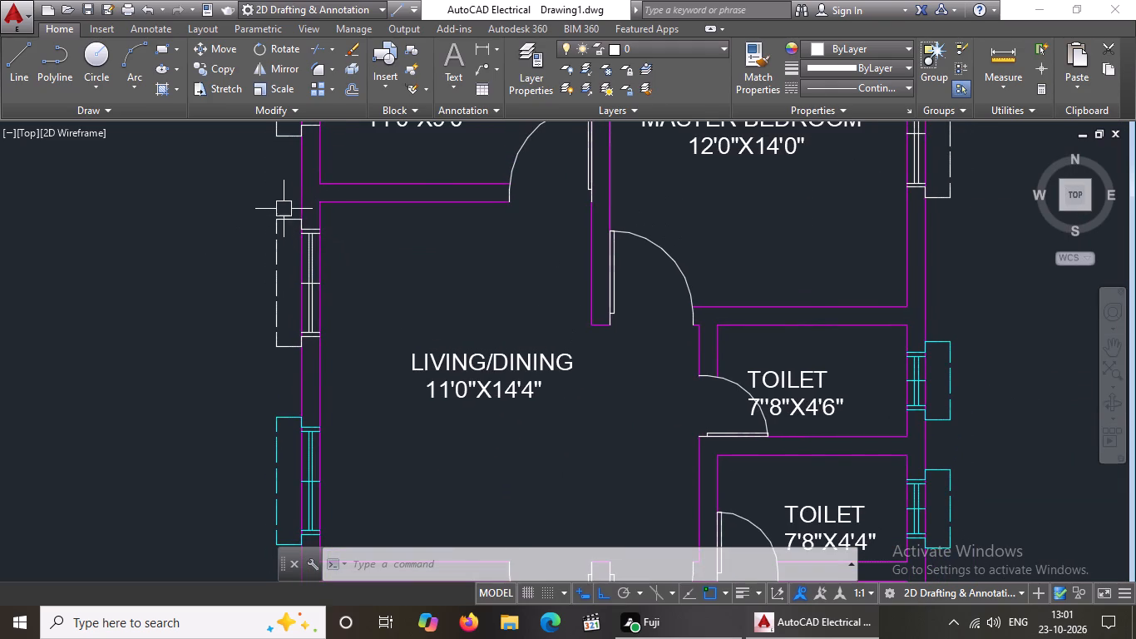
pyautogui.moveTo(282, 206); pyautogui.dragTo(297, 225)
pyautogui.click(373, 362)
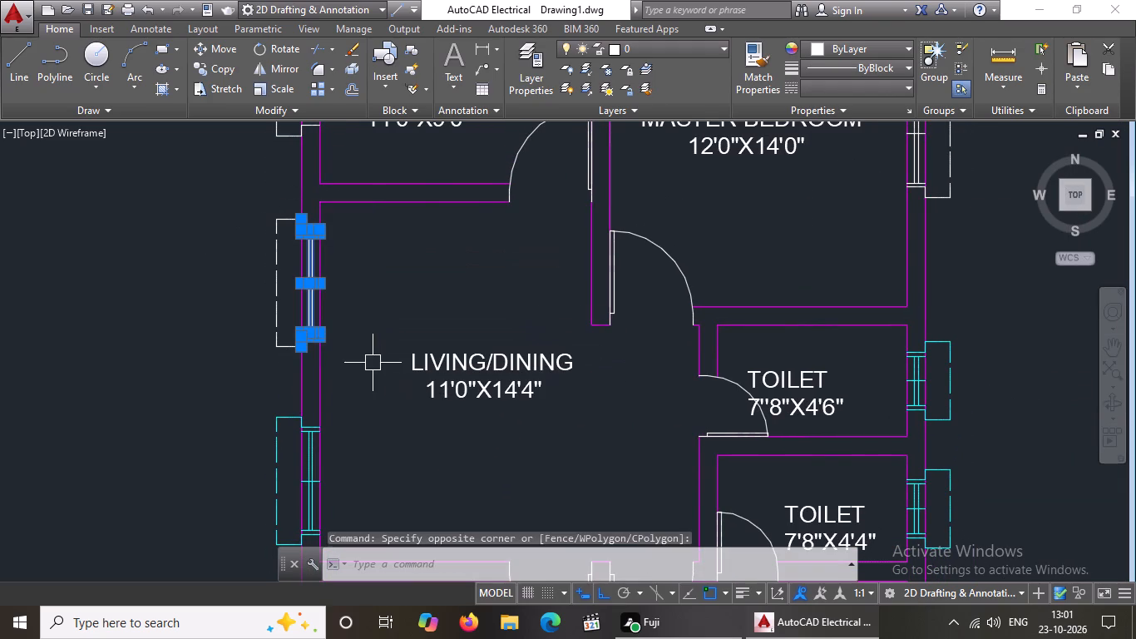
pyautogui.moveTo(857, 51); pyautogui.dragTo(860, 60)
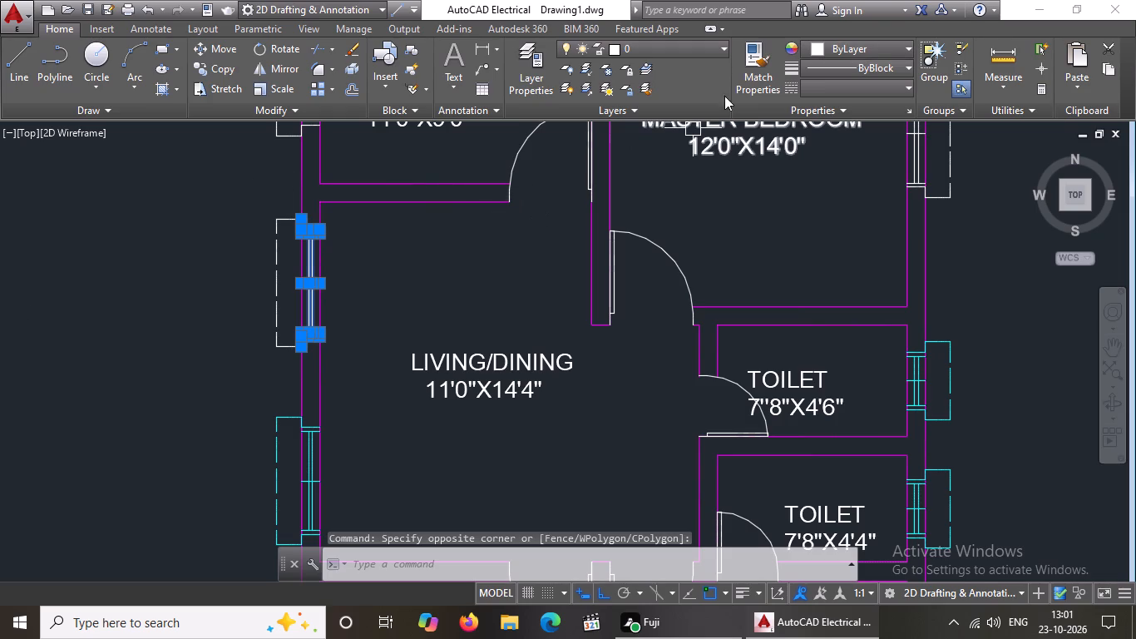
pyautogui.click(850, 44)
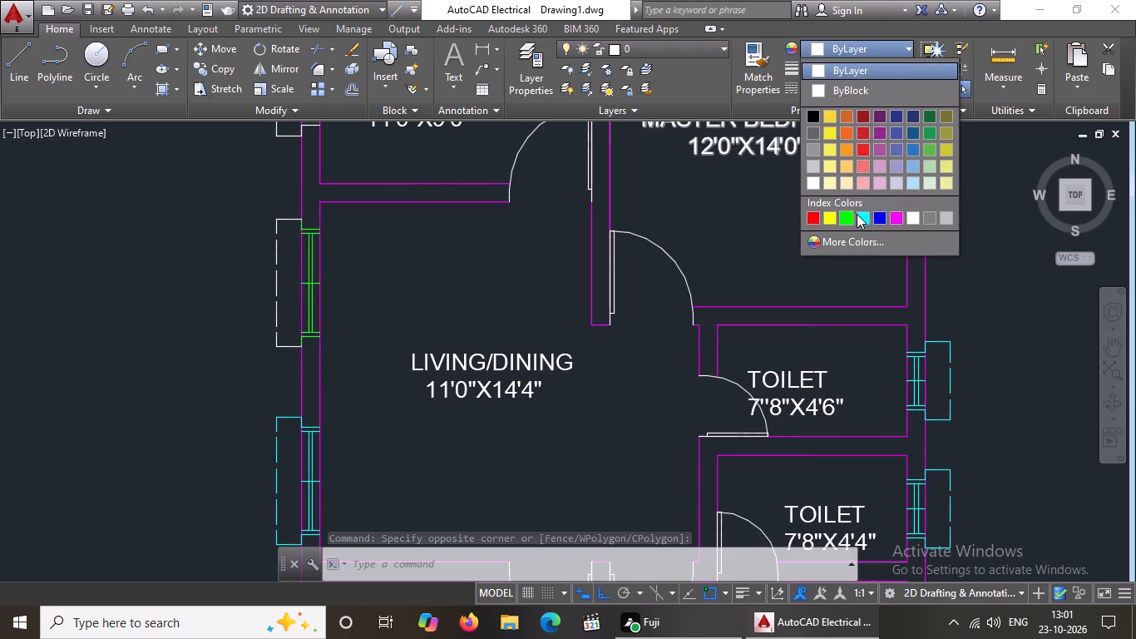
pyautogui.click(860, 216)
# Change the dashed projection outline outside the living/dining room's upper window to cyan.
pyautogui.moveTo(244, 195); pyautogui.dragTo(259, 214)
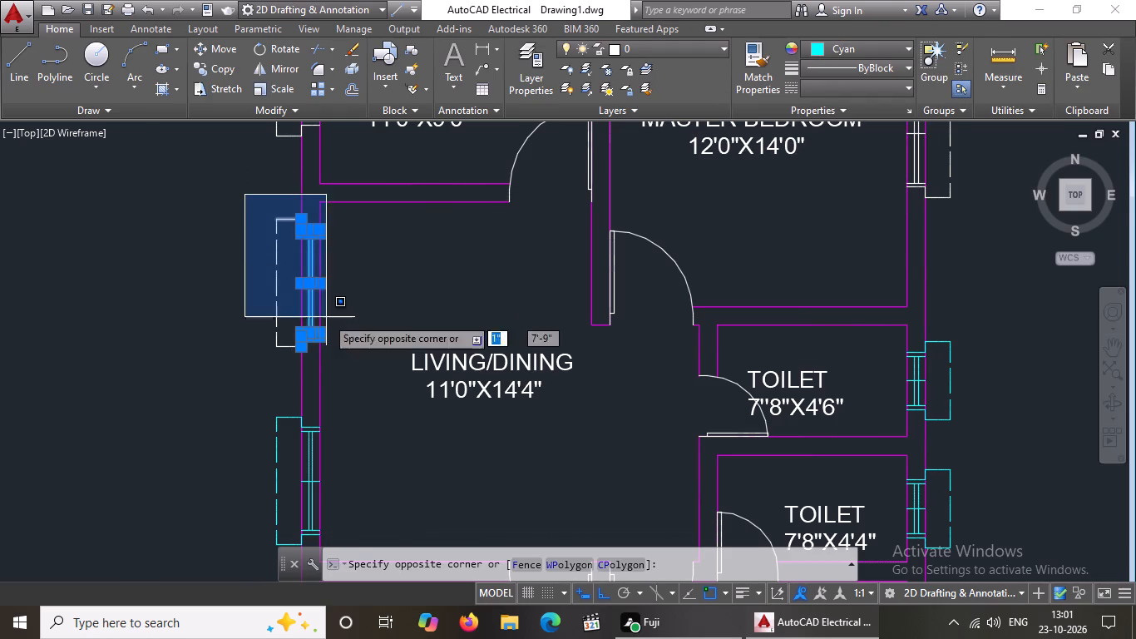
pyautogui.click(346, 389)
pyautogui.click(817, 39)
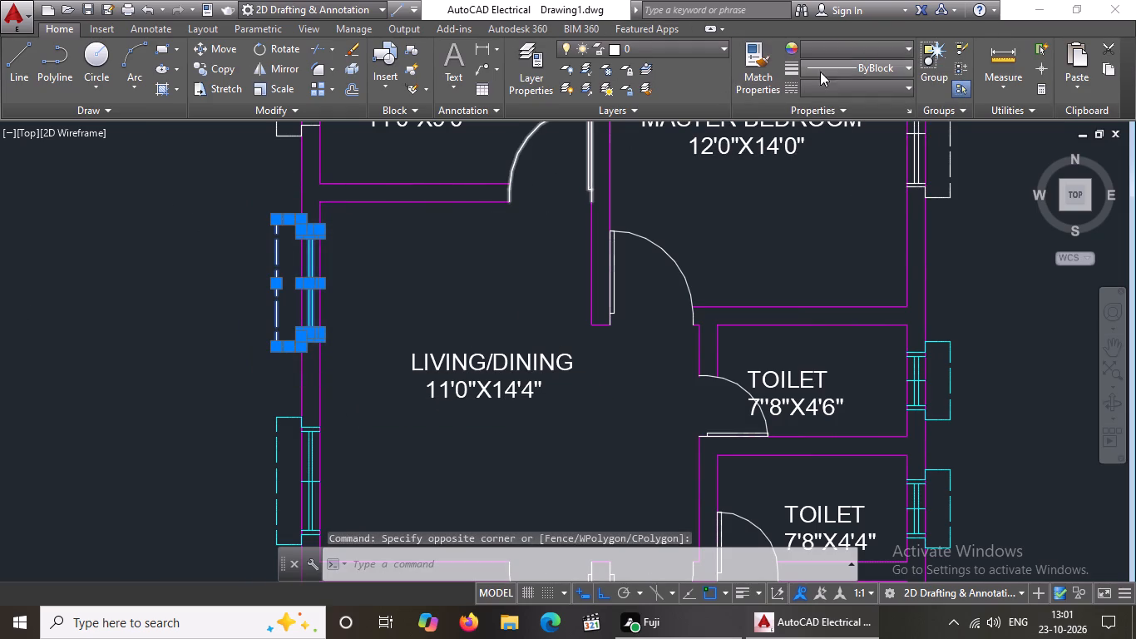
pyautogui.click(864, 48)
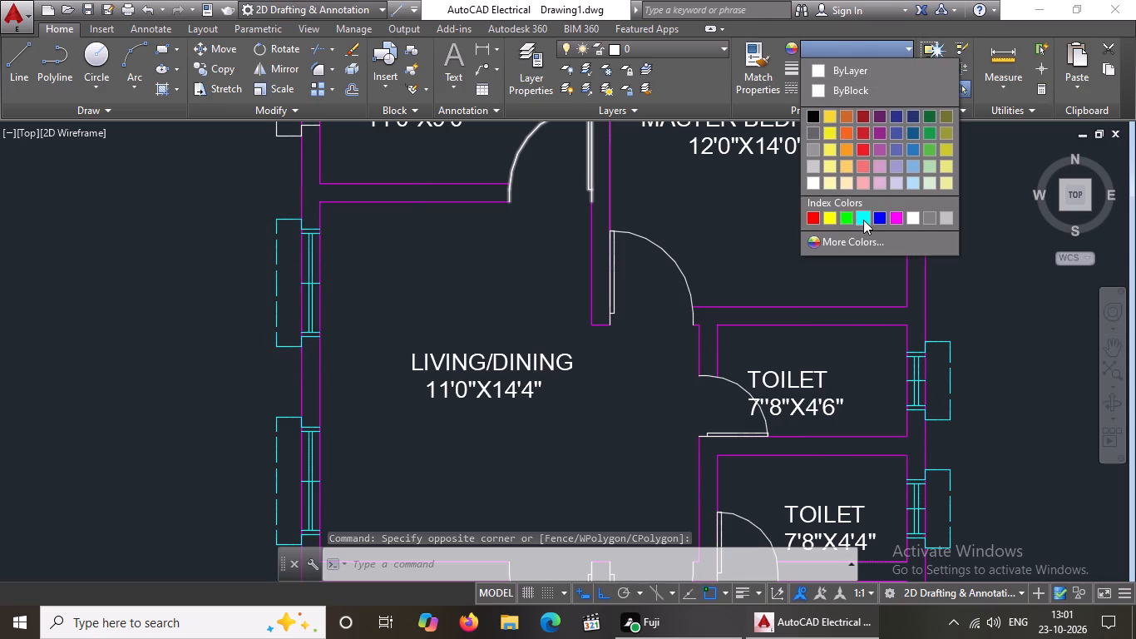
pyautogui.moveTo(863, 219); pyautogui.dragTo(859, 226)
pyautogui.scroll(-2, 339, 350)
pyautogui.press('Escape')
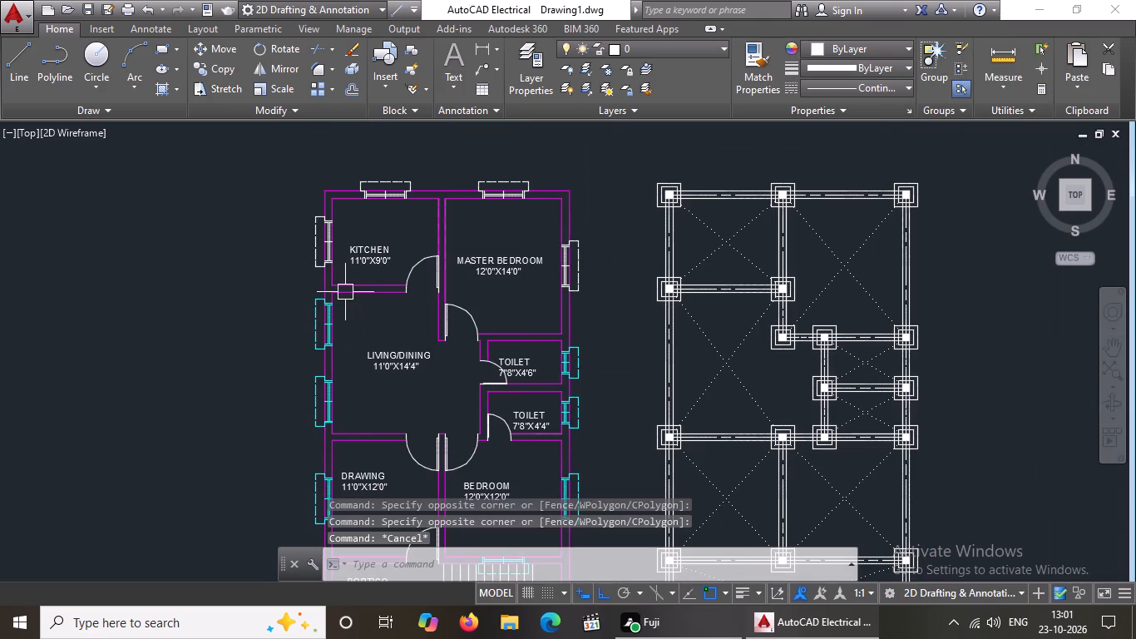
# Change the pane, centre and jamb lines of the window in the kitchen's left exterior wall to cyan.
pyautogui.scroll(3, 329, 264)
pyautogui.scroll(-1, 326, 255)
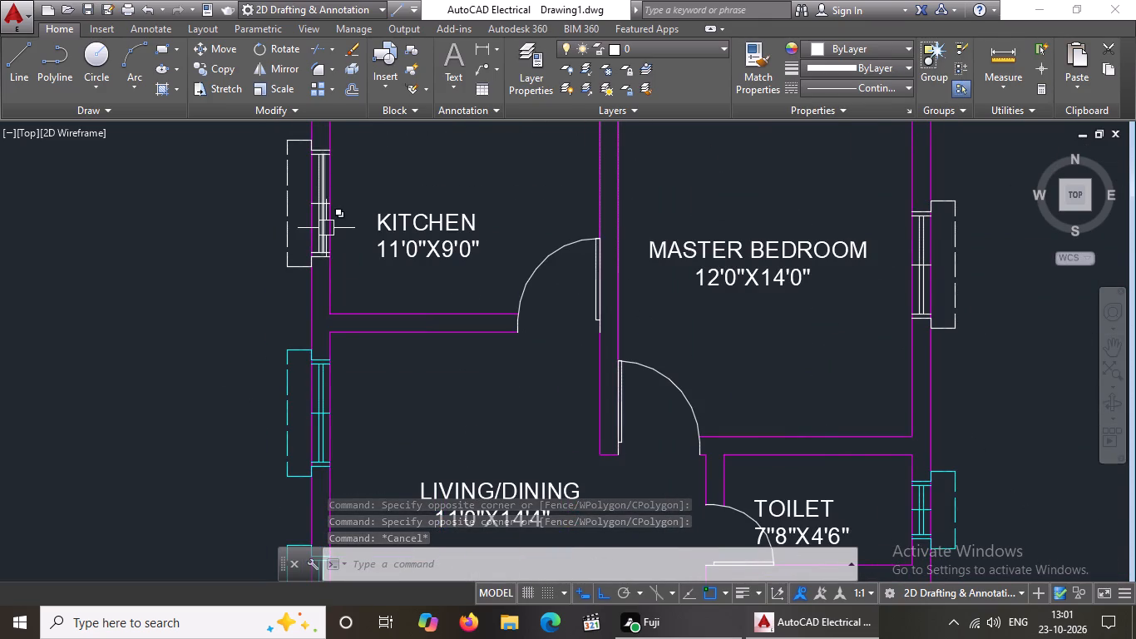
pyautogui.moveTo(368, 225); pyautogui.dragTo(382, 351, button='middle')
pyautogui.scroll(2, 318, 270)
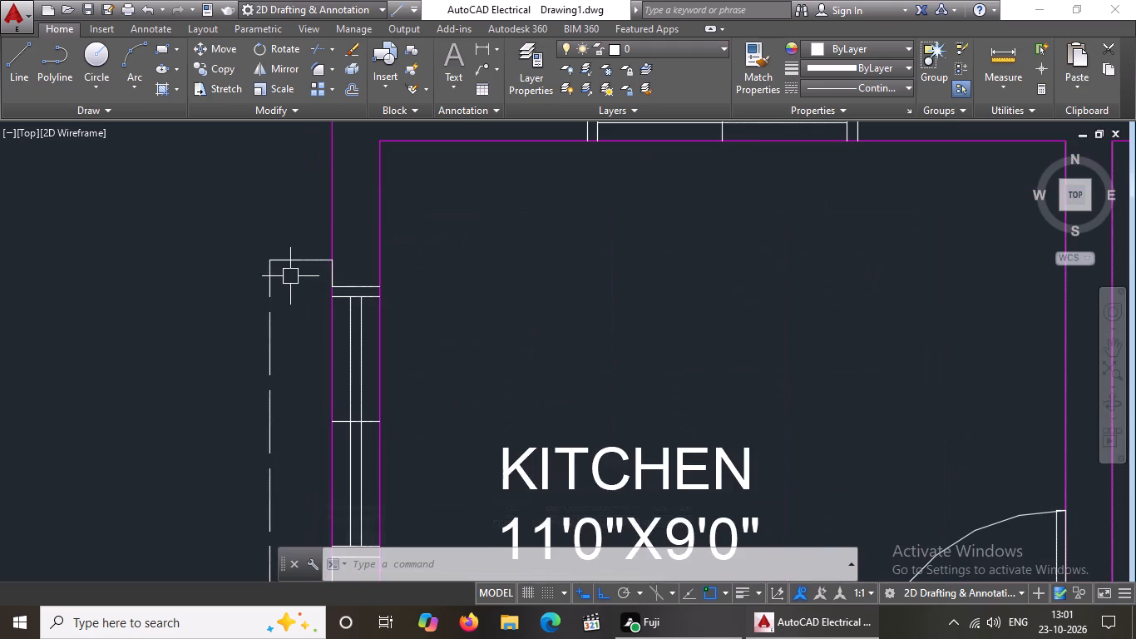
pyautogui.moveTo(295, 275); pyautogui.dragTo(343, 290)
pyautogui.scroll(-2, 467, 312)
pyautogui.click(469, 423)
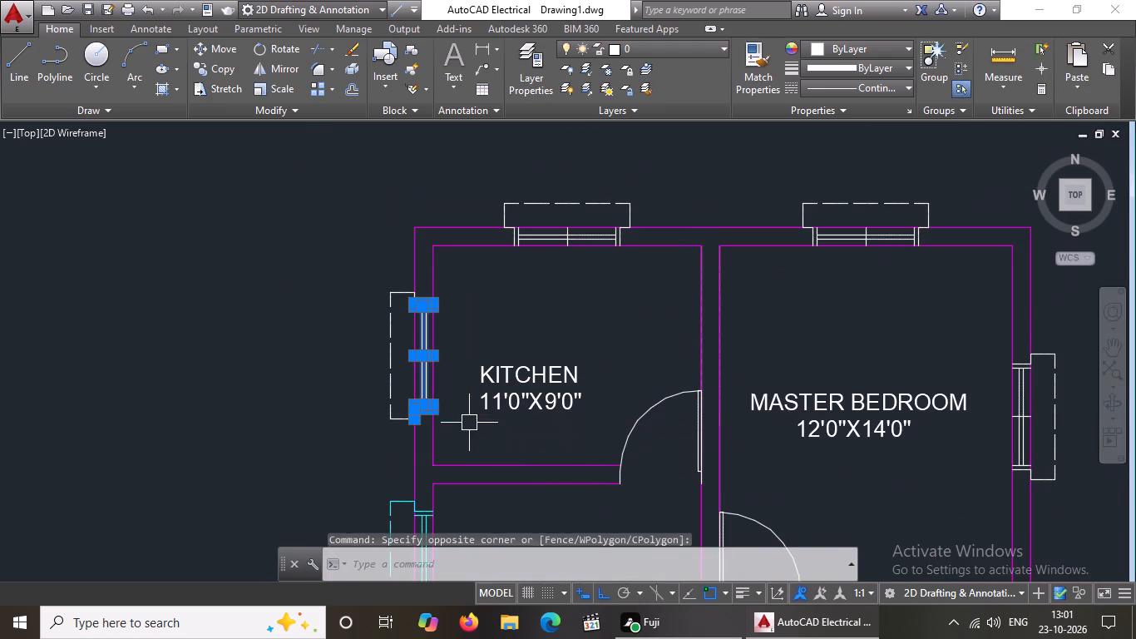
pyautogui.click(867, 40)
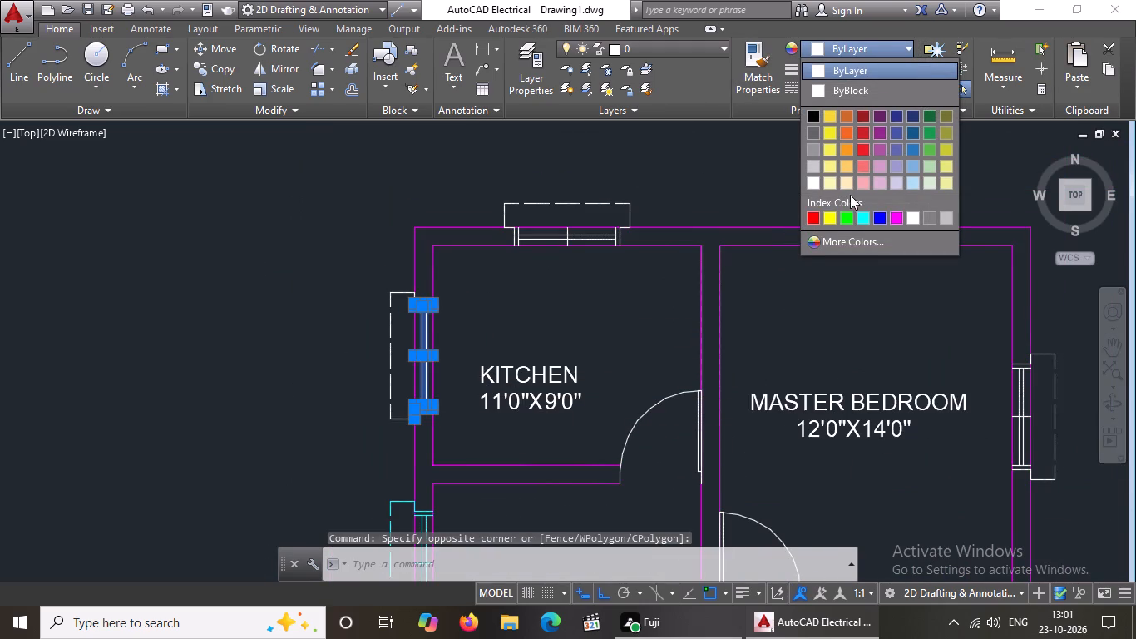
pyautogui.moveTo(862, 215); pyautogui.dragTo(862, 225)
# Change the dashed projection outline outside the kitchen's left-wall window to cyan.
pyautogui.moveTo(317, 264); pyautogui.dragTo(363, 306)
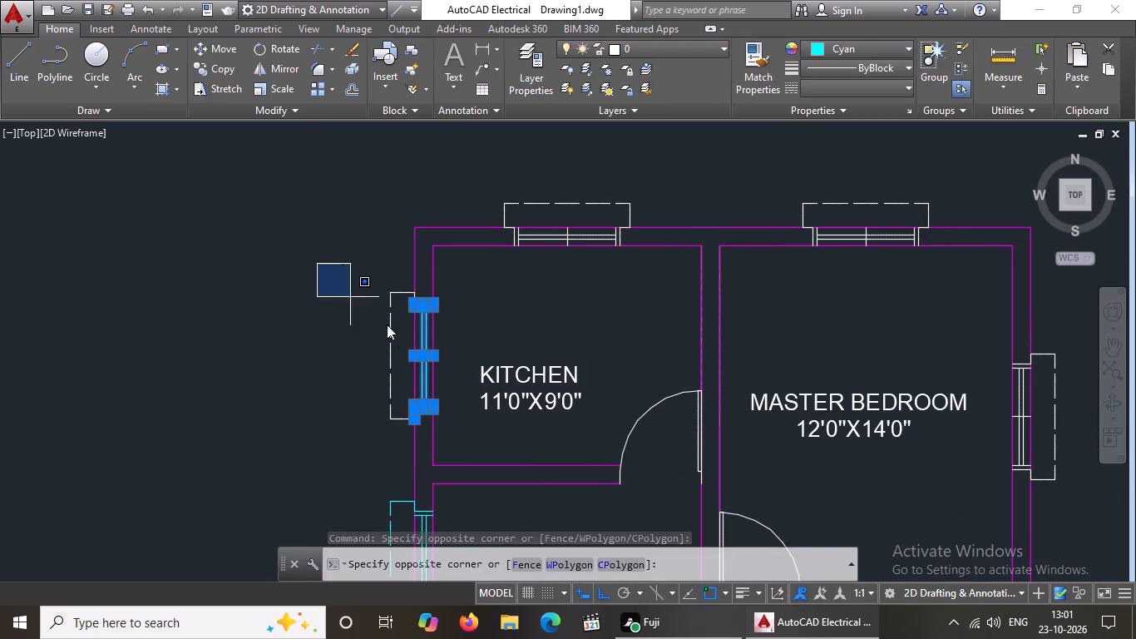
pyautogui.moveTo(447, 442); pyautogui.dragTo(444, 433)
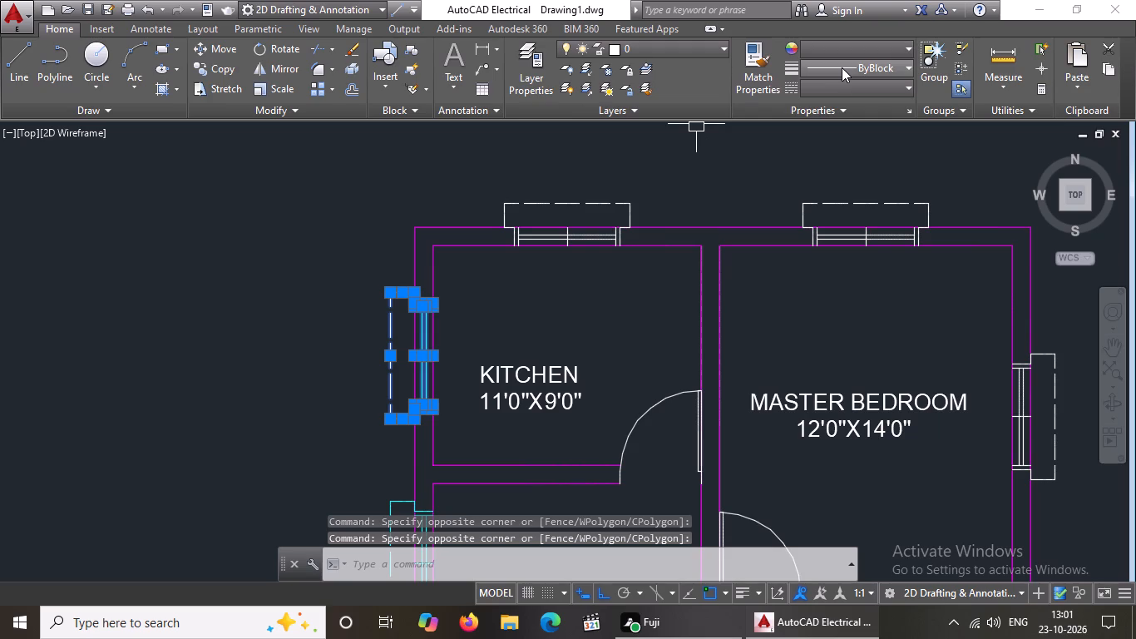
pyautogui.click(842, 67)
pyautogui.click(871, 47)
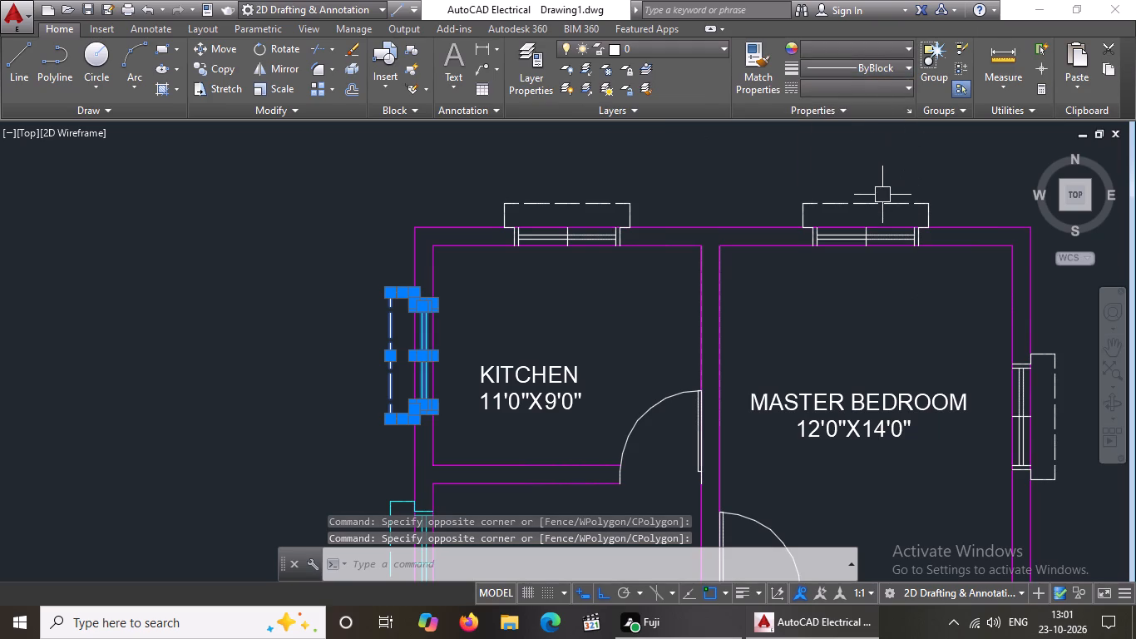
pyautogui.click(882, 56)
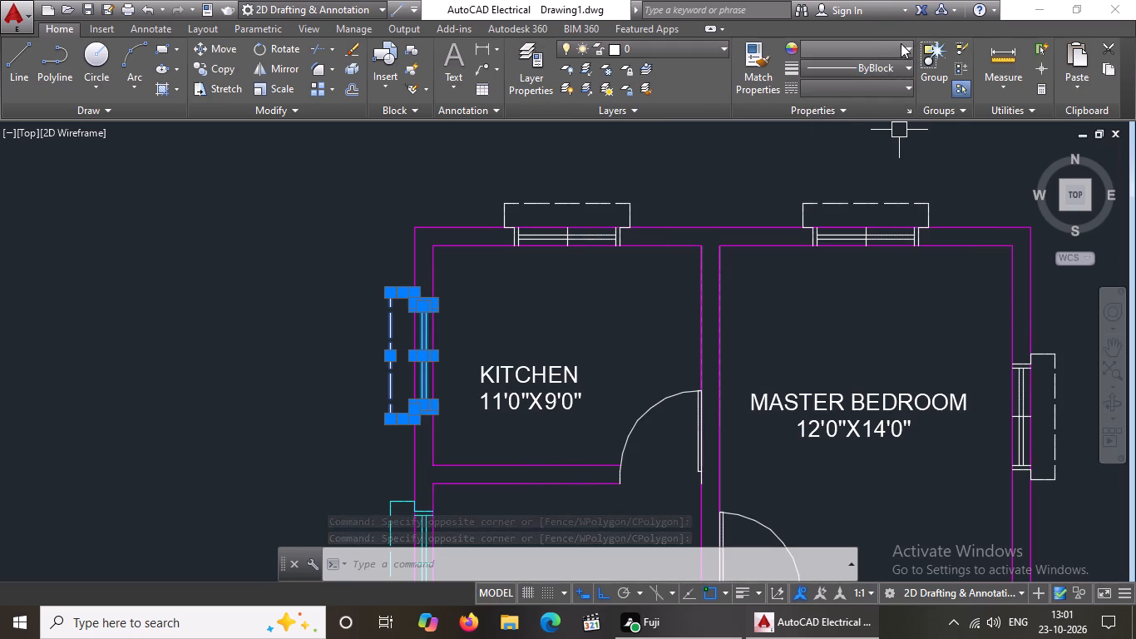
pyautogui.click(901, 43)
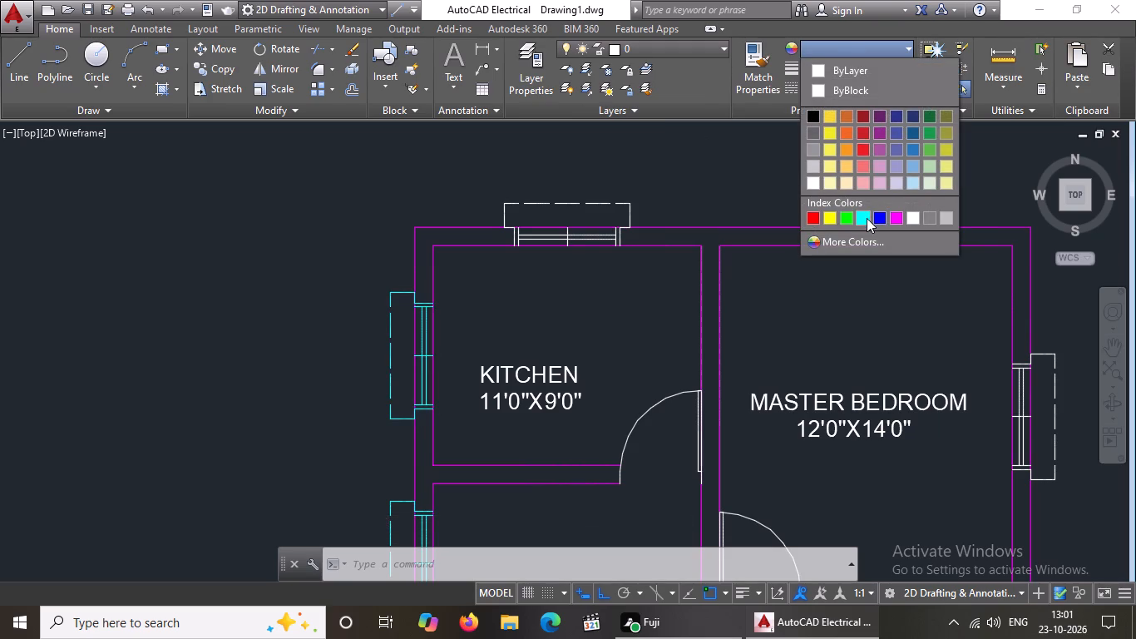
pyautogui.click(865, 218)
pyautogui.scroll(-3, 554, 244)
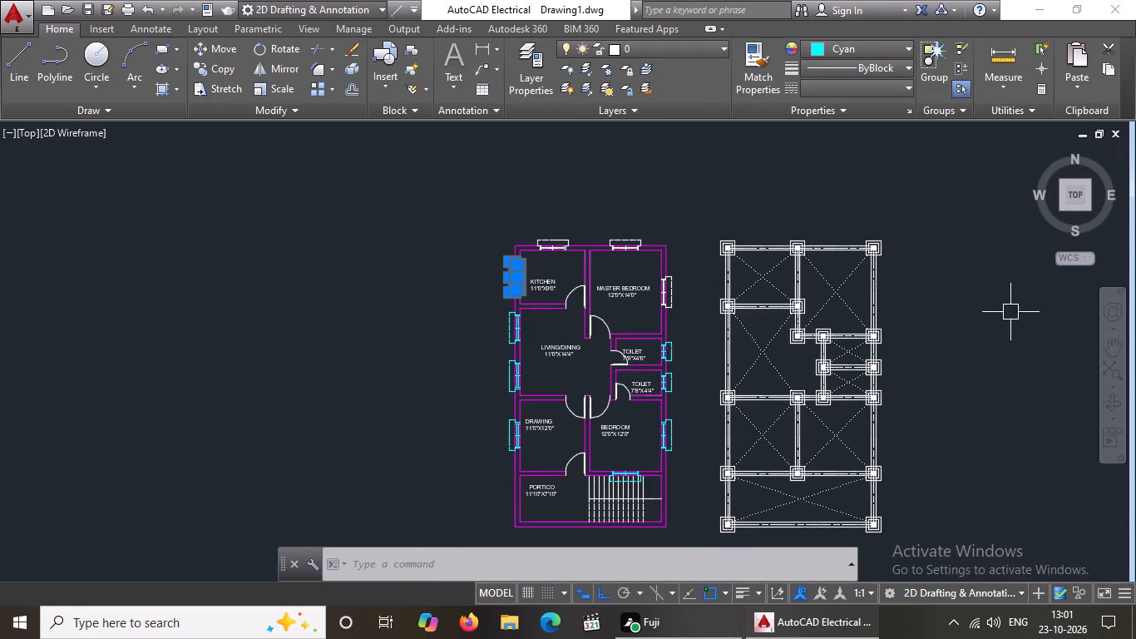
pyautogui.press('Escape')
# Change the pane, centre and jamb lines of the window in the master bedroom's right exterior wall to cyan.
pyautogui.scroll(3, 663, 304)
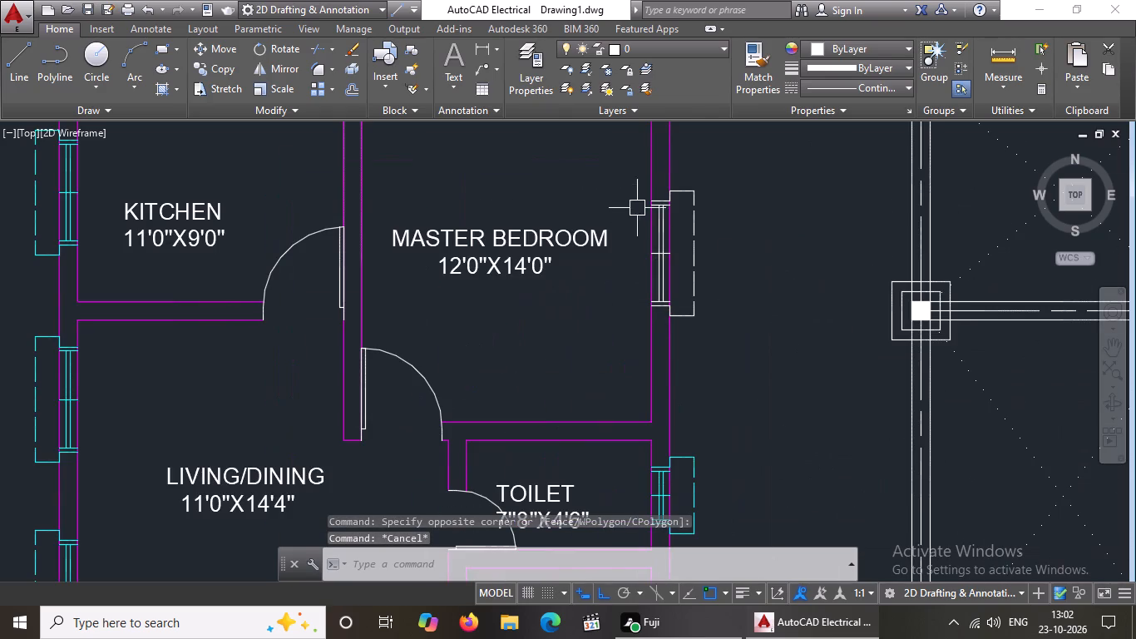
pyautogui.click(609, 174)
pyautogui.click(674, 332)
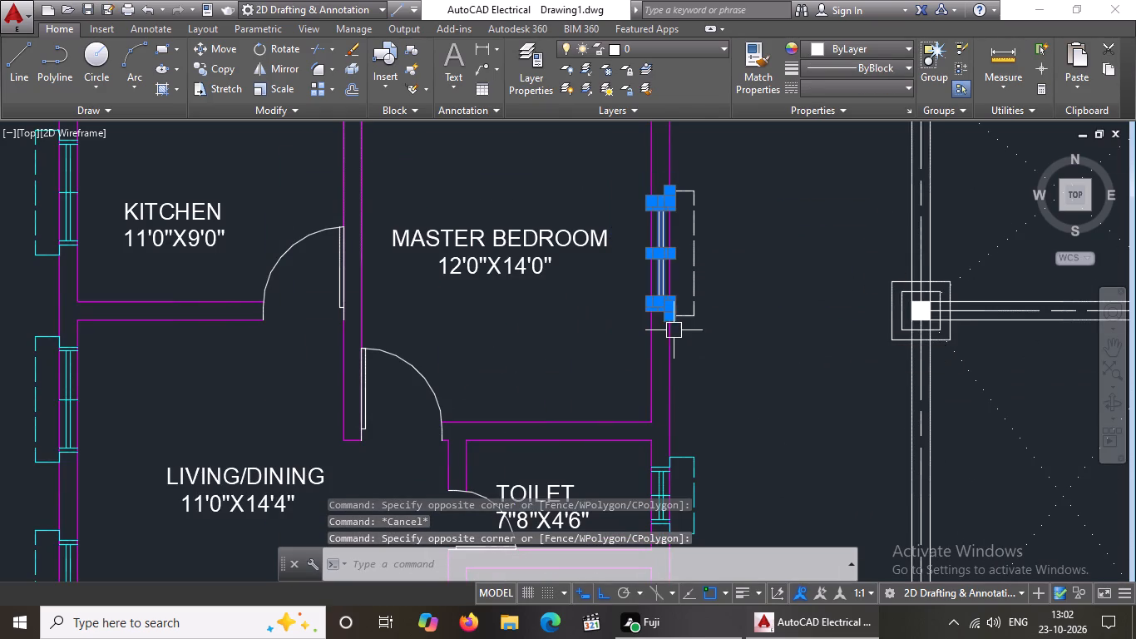
pyautogui.click(841, 49)
pyautogui.click(859, 218)
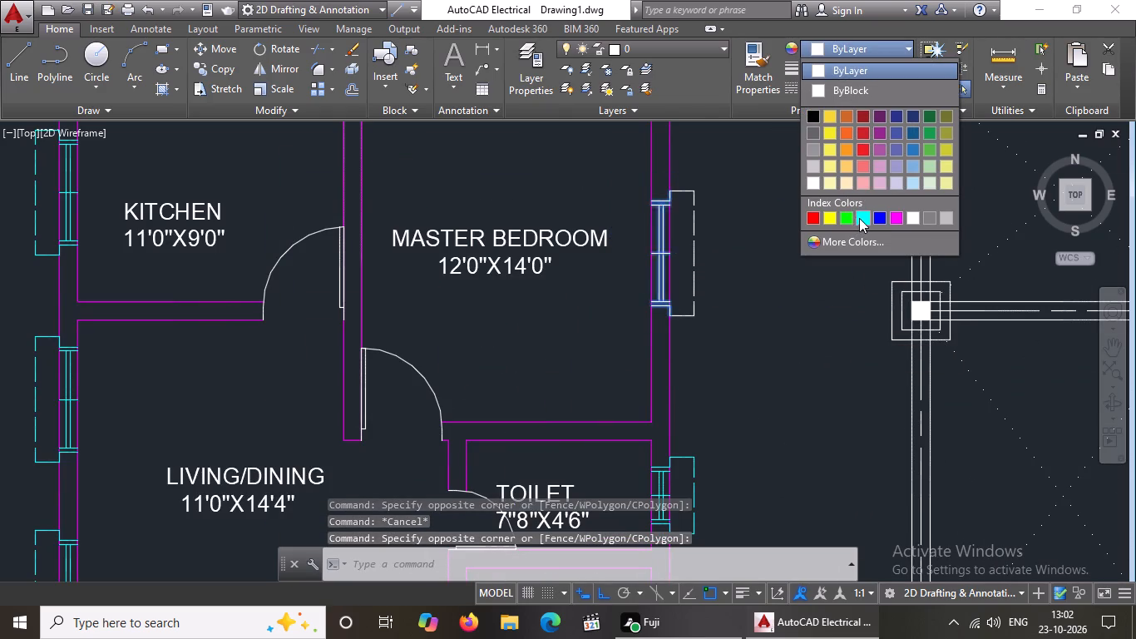
pyautogui.press('Escape')
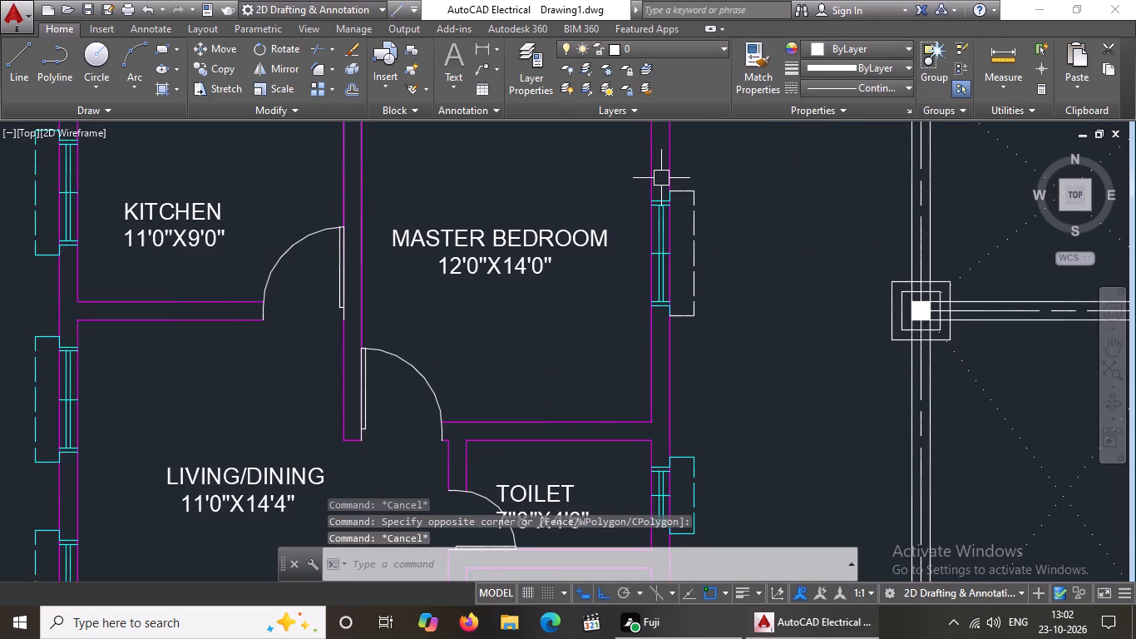
# Change the dashed projection outline outside the master bedroom's right-wall window to cyan.
pyautogui.click(661, 178)
pyautogui.moveTo(744, 356); pyautogui.dragTo(749, 334)
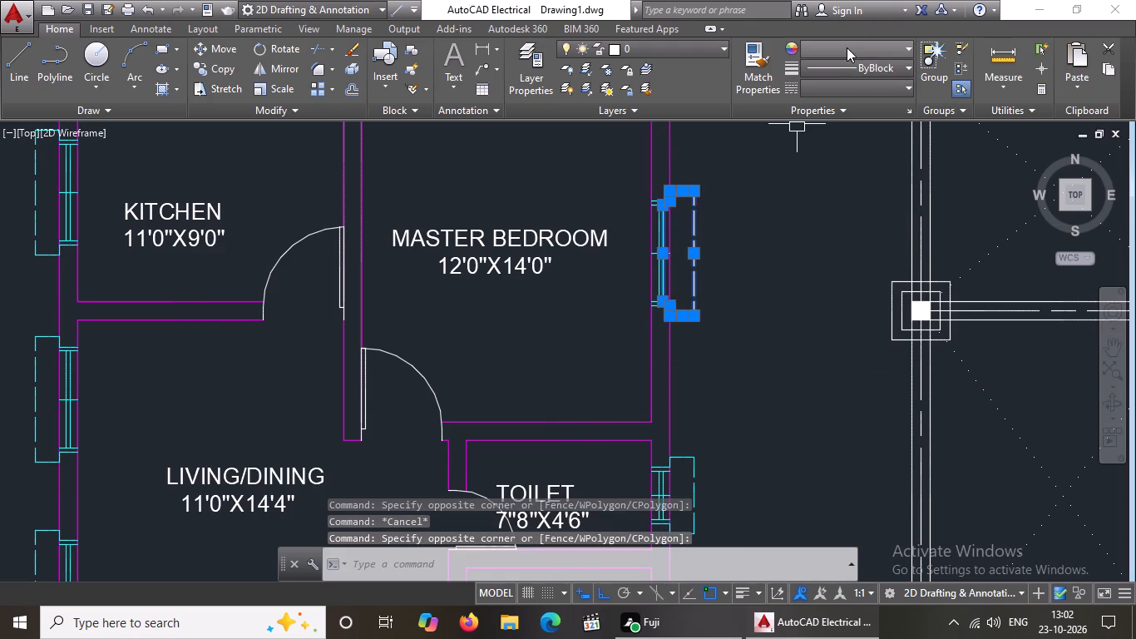
pyautogui.click(847, 47)
pyautogui.click(865, 217)
pyautogui.scroll(-3, 696, 256)
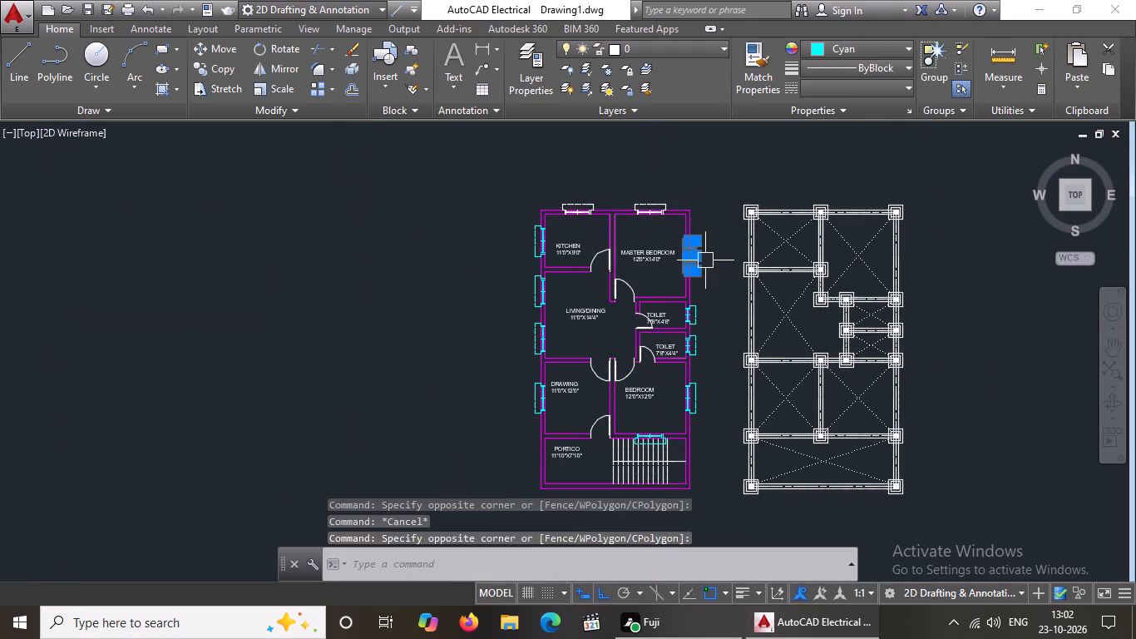
pyautogui.press('Escape')
# Change the window in the kitchen's top exterior wall, including its dashed projection outline, to cyan.
pyautogui.scroll(3, 617, 189)
pyautogui.click(333, 215)
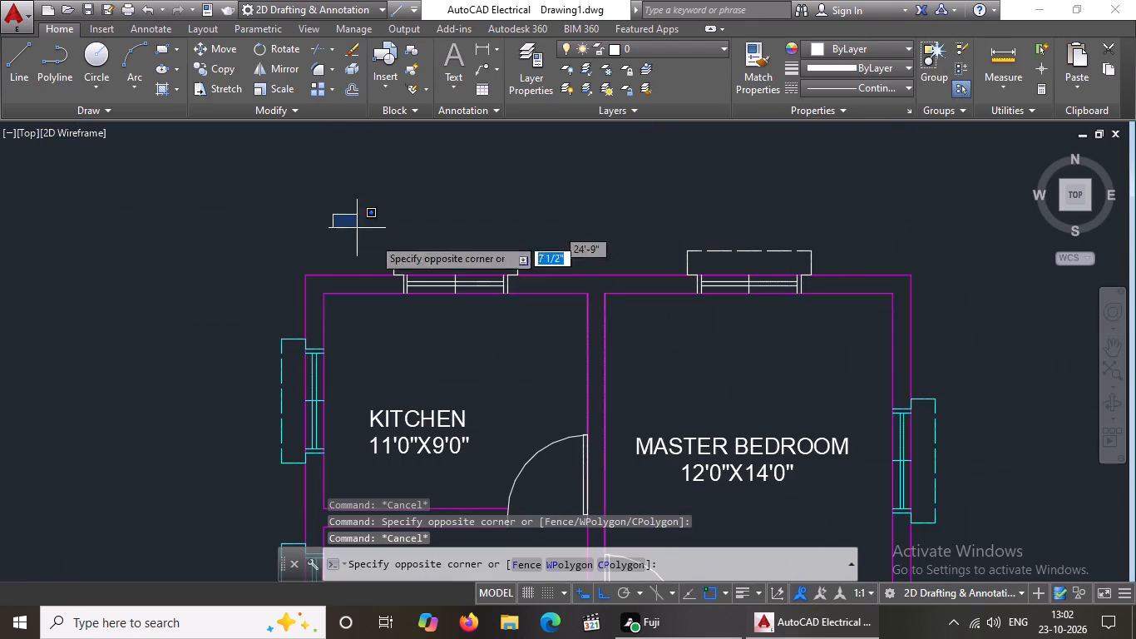
pyautogui.click(460, 303)
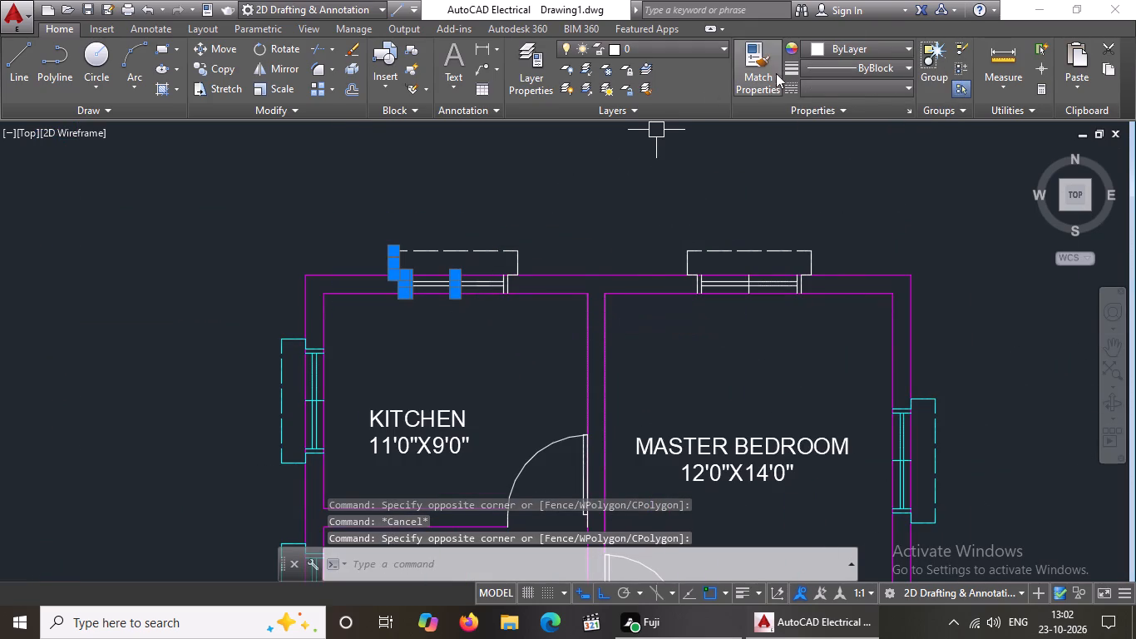
pyautogui.click(828, 50)
pyautogui.click(857, 216)
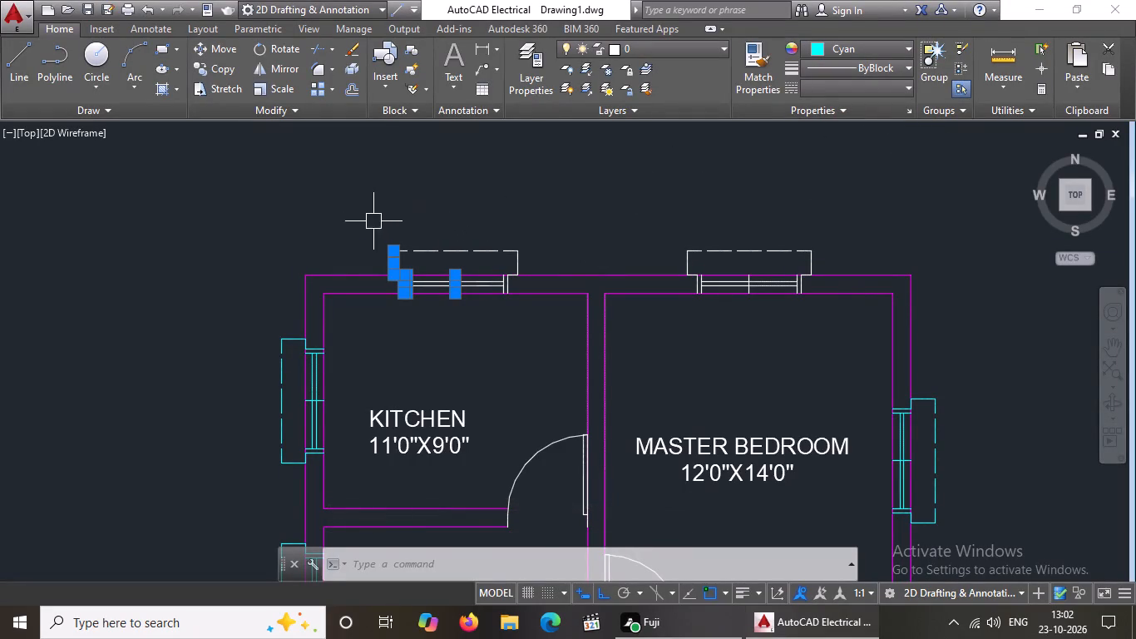
pyautogui.moveTo(344, 221); pyautogui.dragTo(367, 240)
pyautogui.click(539, 319)
pyautogui.moveTo(839, 40); pyautogui.dragTo(841, 50)
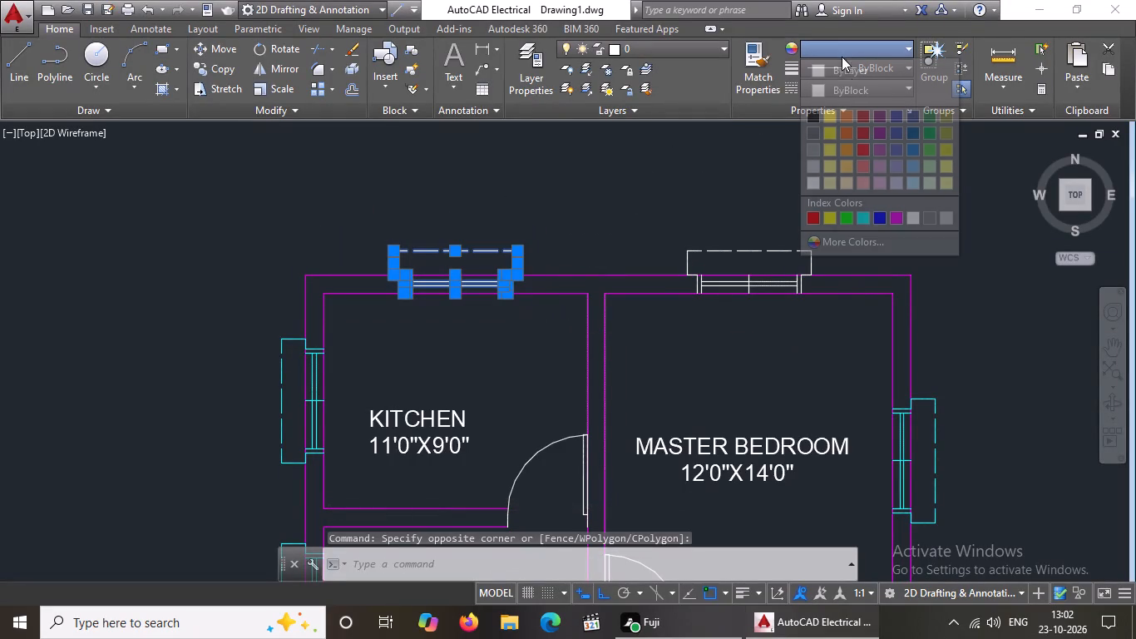
pyautogui.click(862, 215)
pyautogui.scroll(-3, 678, 230)
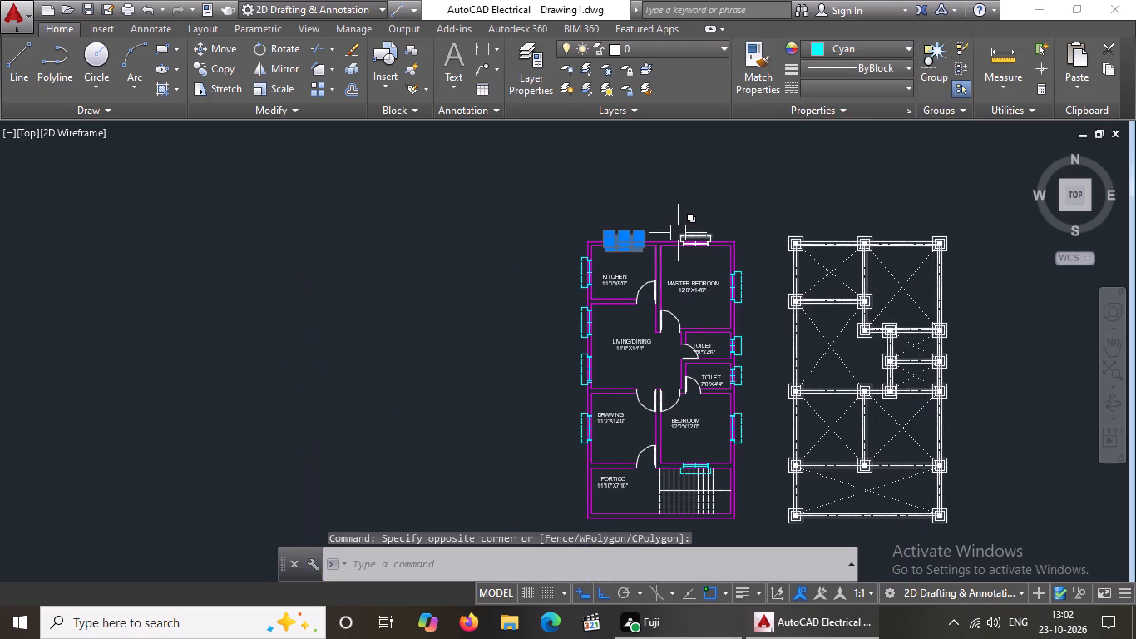
pyautogui.press('Escape')
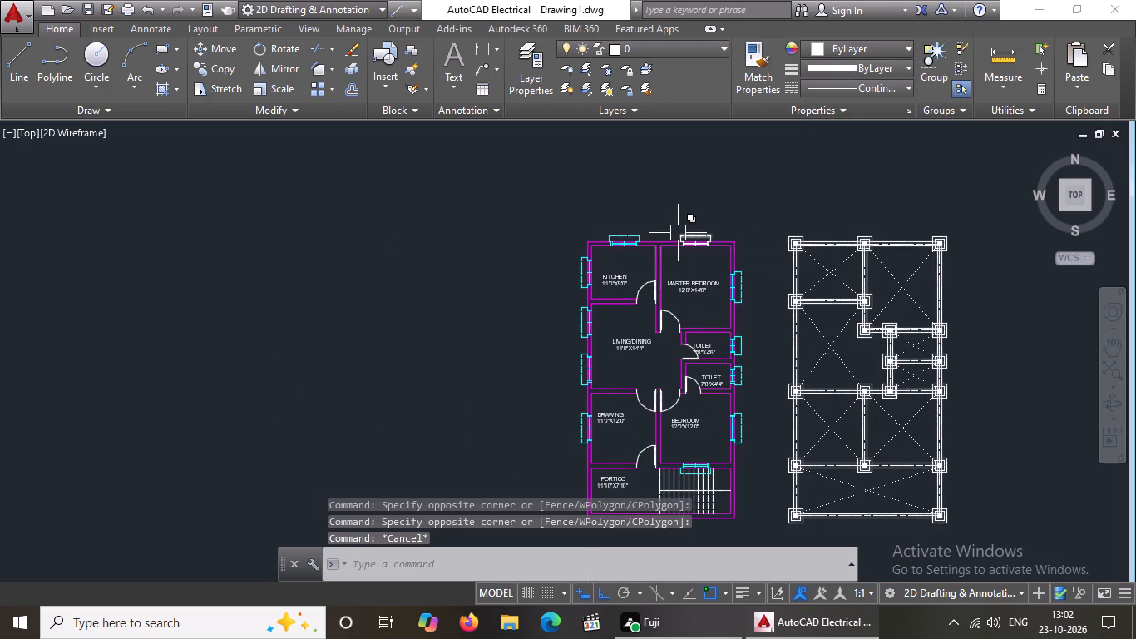
# Change the pane, centre and jamb lines of the window in the master bedroom's top exterior wall to cyan.
pyautogui.scroll(3, 696, 225)
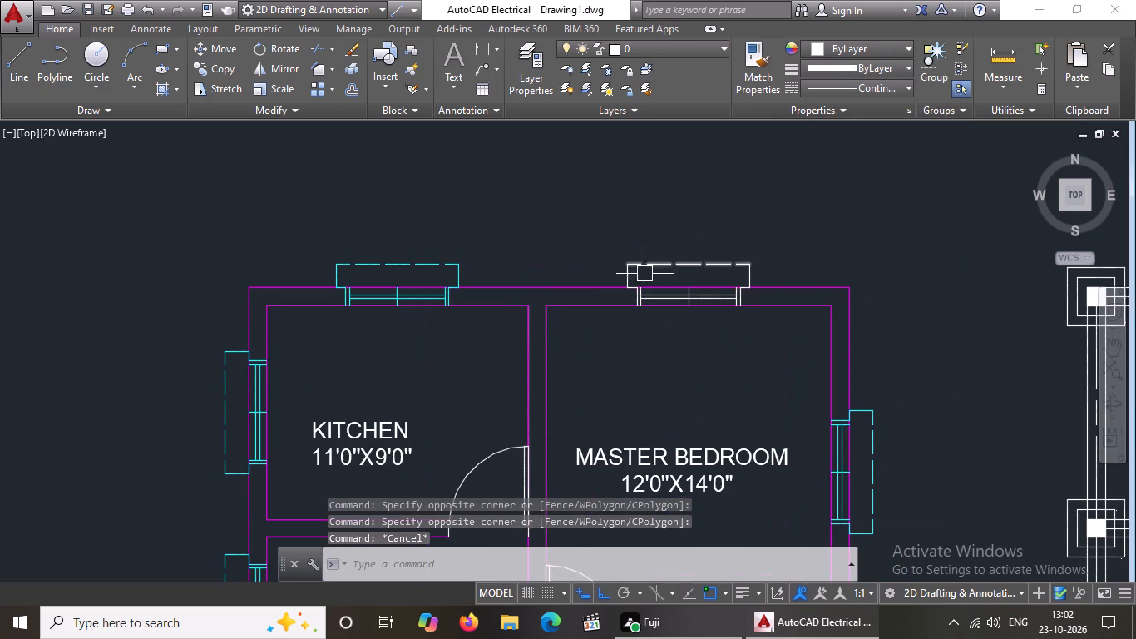
pyautogui.scroll(3, 674, 292)
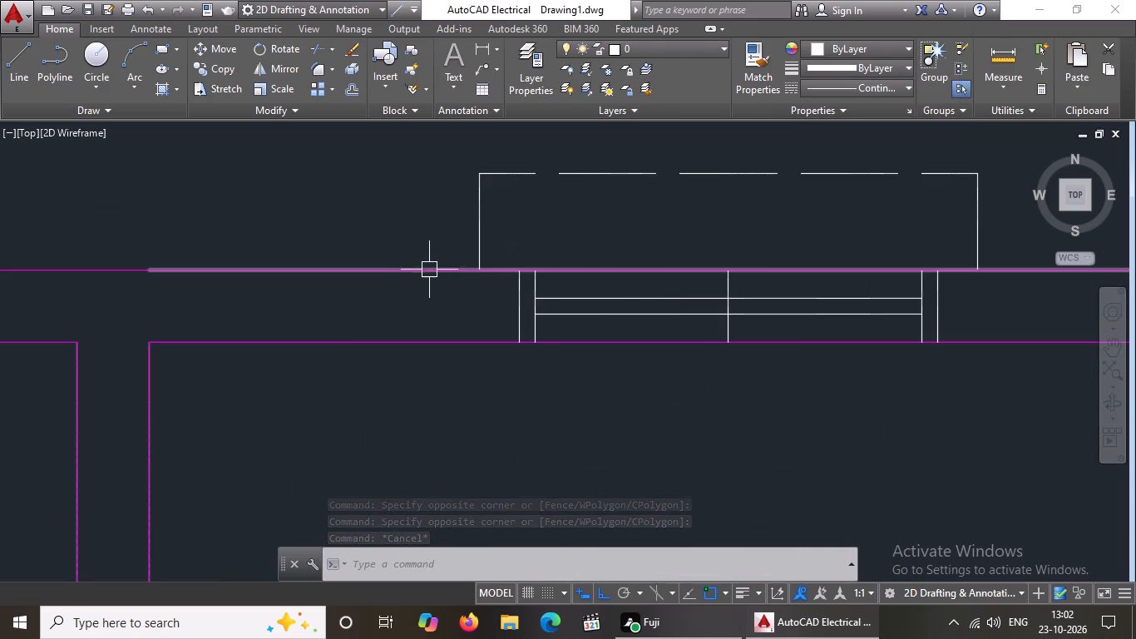
pyautogui.moveTo(502, 249); pyautogui.dragTo(517, 268)
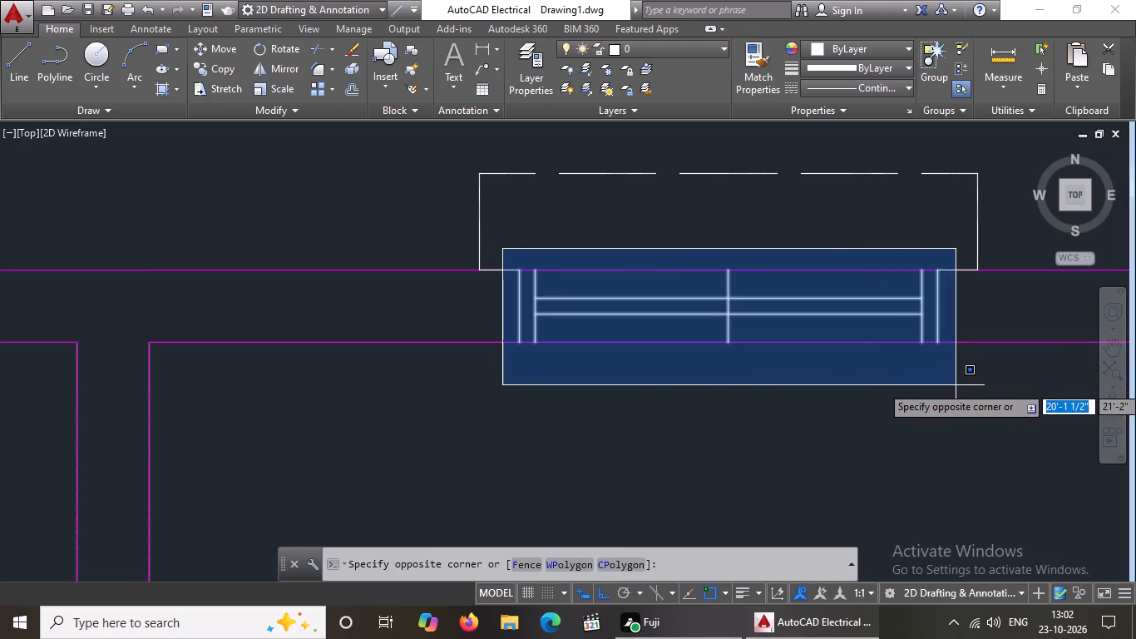
pyautogui.moveTo(956, 385); pyautogui.dragTo(950, 374)
pyautogui.click(834, 53)
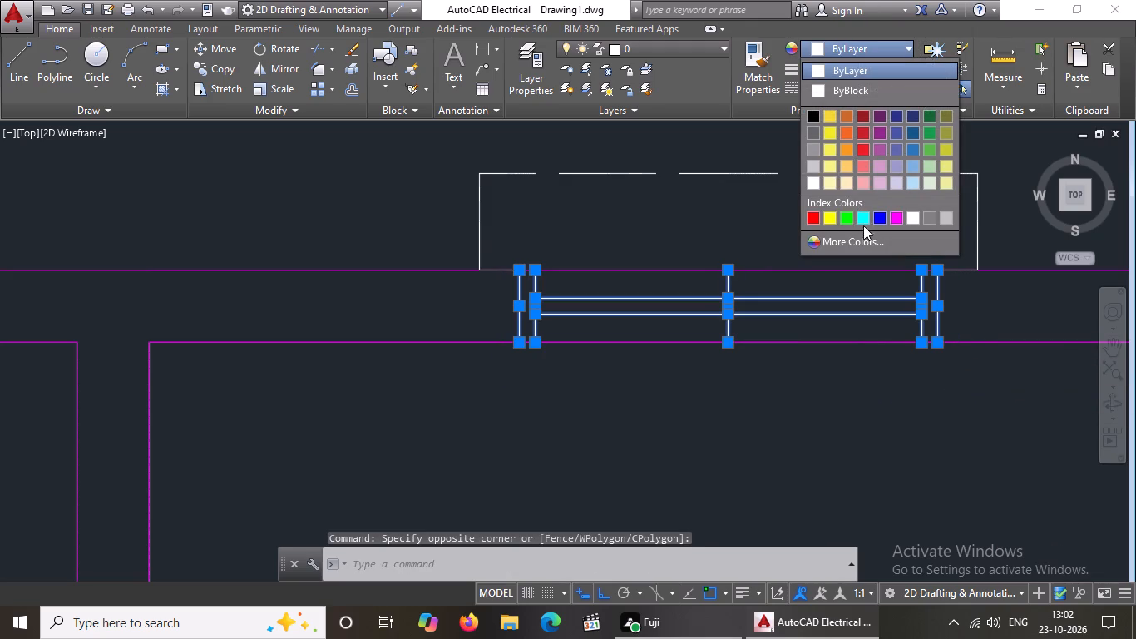
pyautogui.click(862, 221)
# Change the dashed projection outline outside the master bedroom's top-wall window to cyan.
pyautogui.scroll(-4, 512, 218)
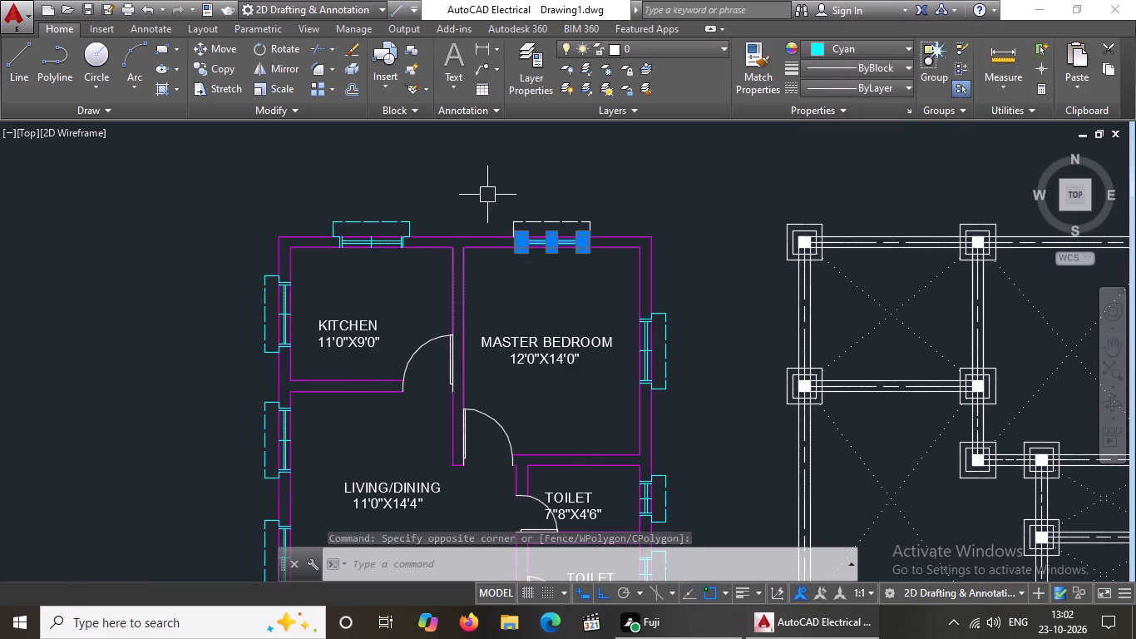
pyautogui.click(487, 195)
pyautogui.click(614, 242)
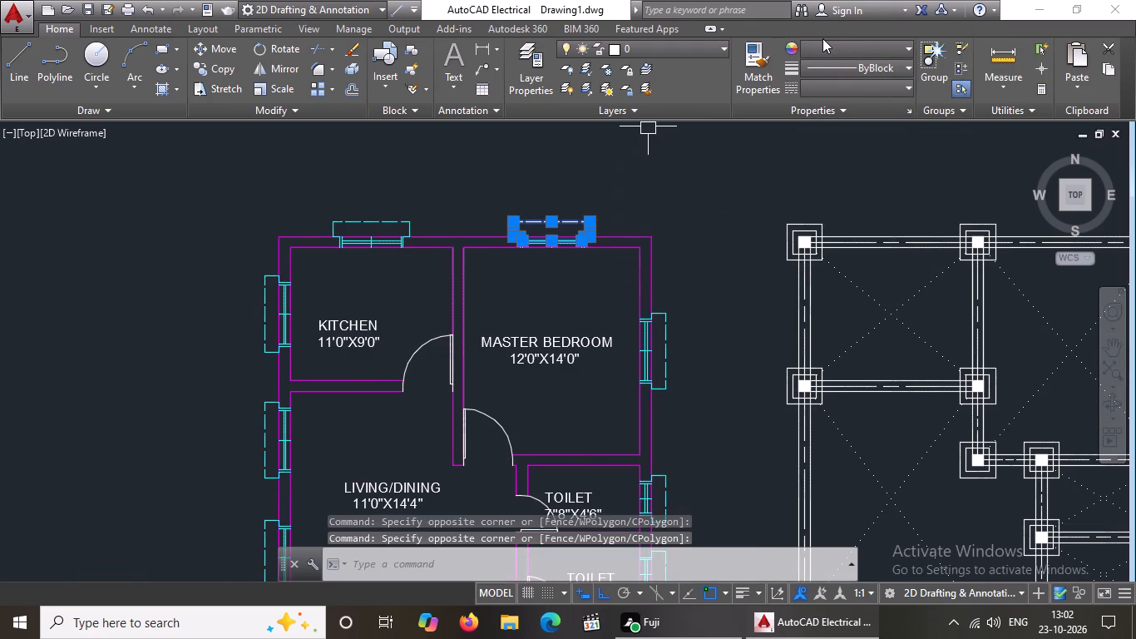
pyautogui.click(822, 38)
pyautogui.click(868, 53)
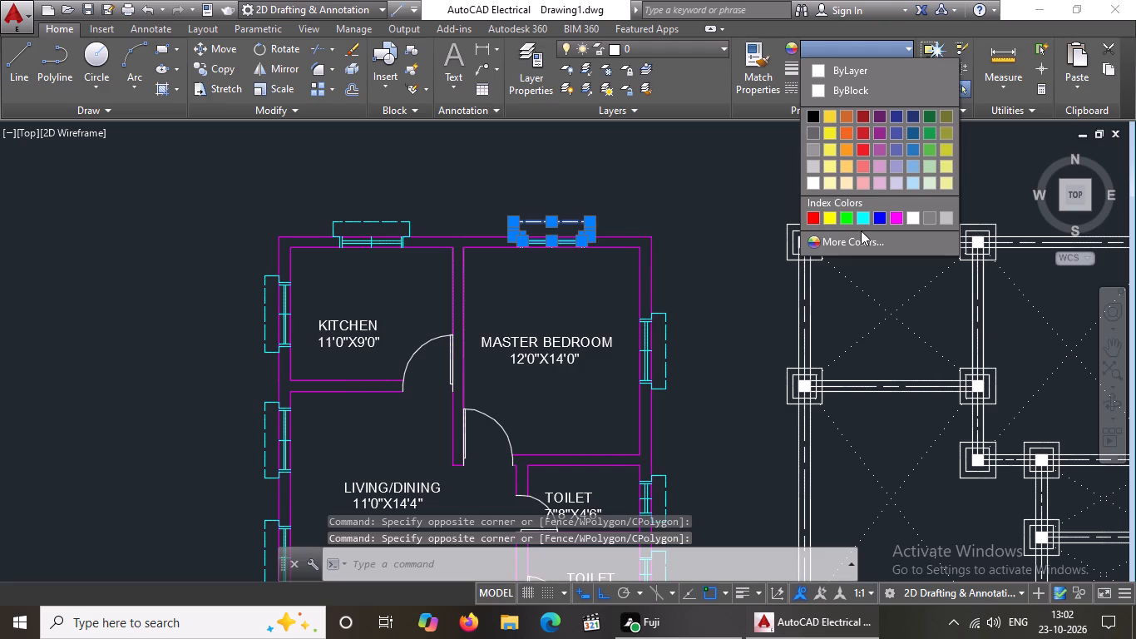
pyautogui.click(858, 219)
pyautogui.scroll(-3, 453, 286)
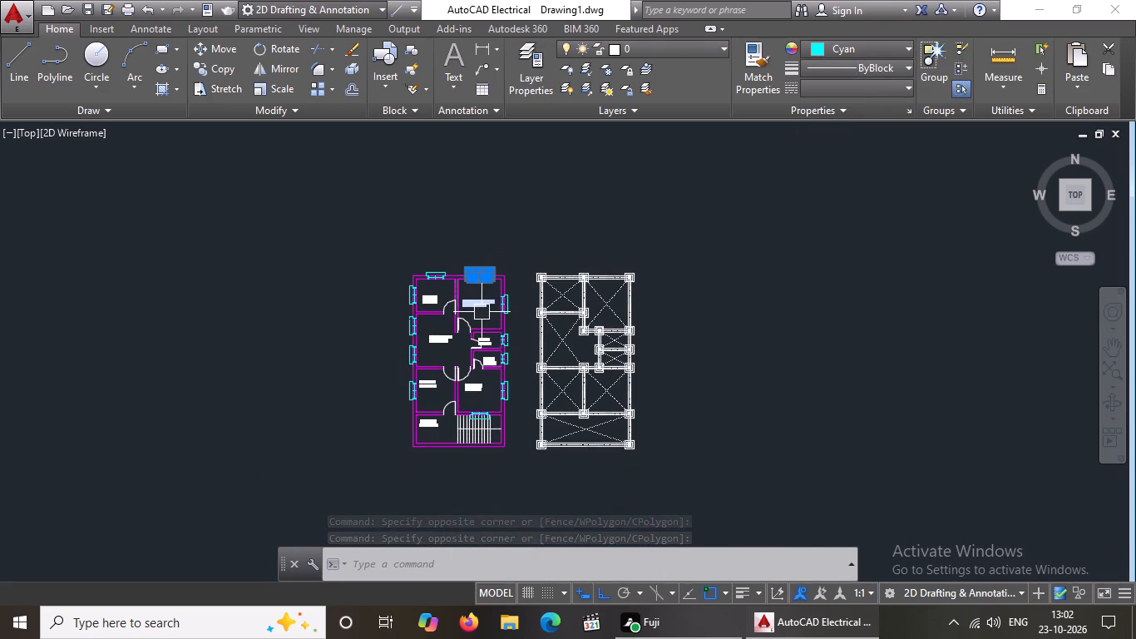
pyautogui.press('Escape')
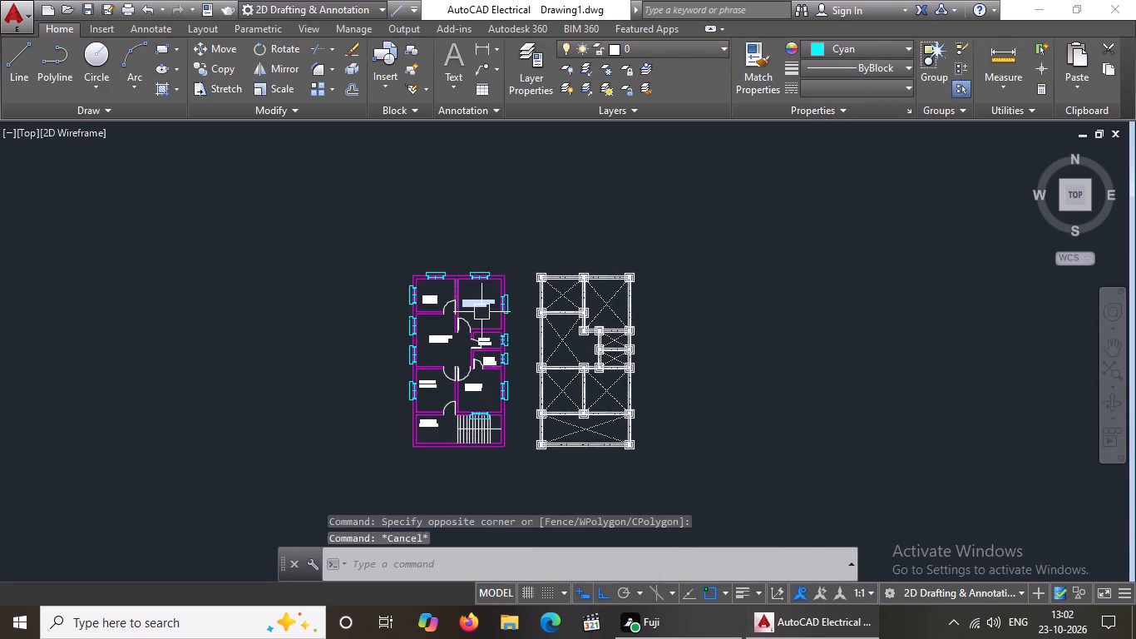
# Change the horizontal line dividing the two flights of the staircase beside the portico to cyan.
pyautogui.scroll(3, 467, 320)
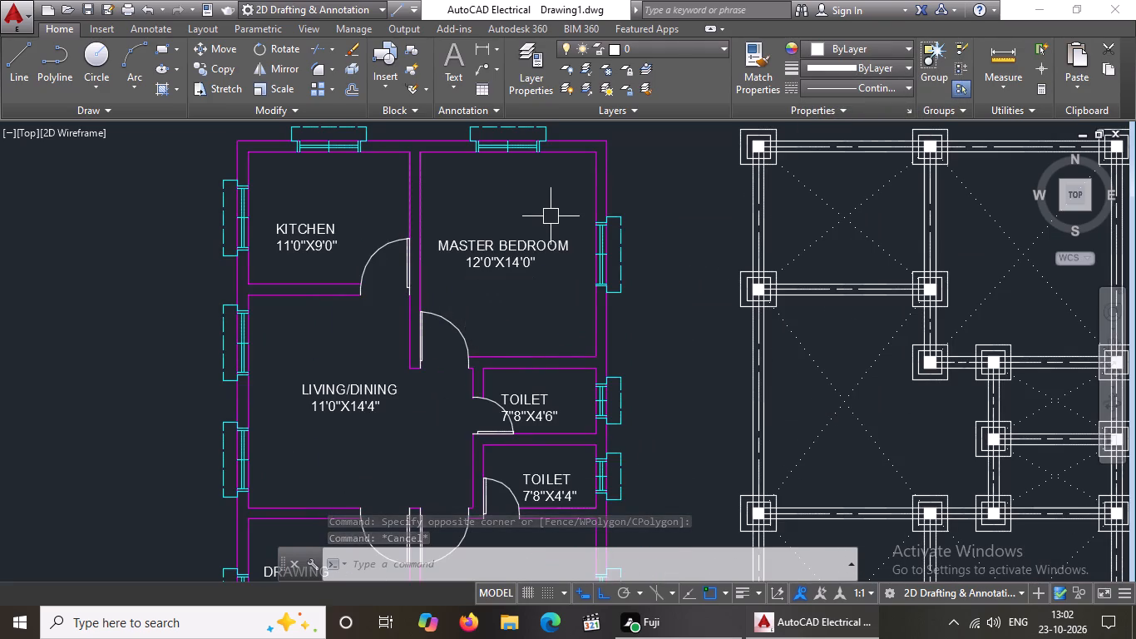
pyautogui.scroll(-2, 551, 216)
pyautogui.scroll(3, 500, 494)
pyautogui.scroll(-2, 572, 450)
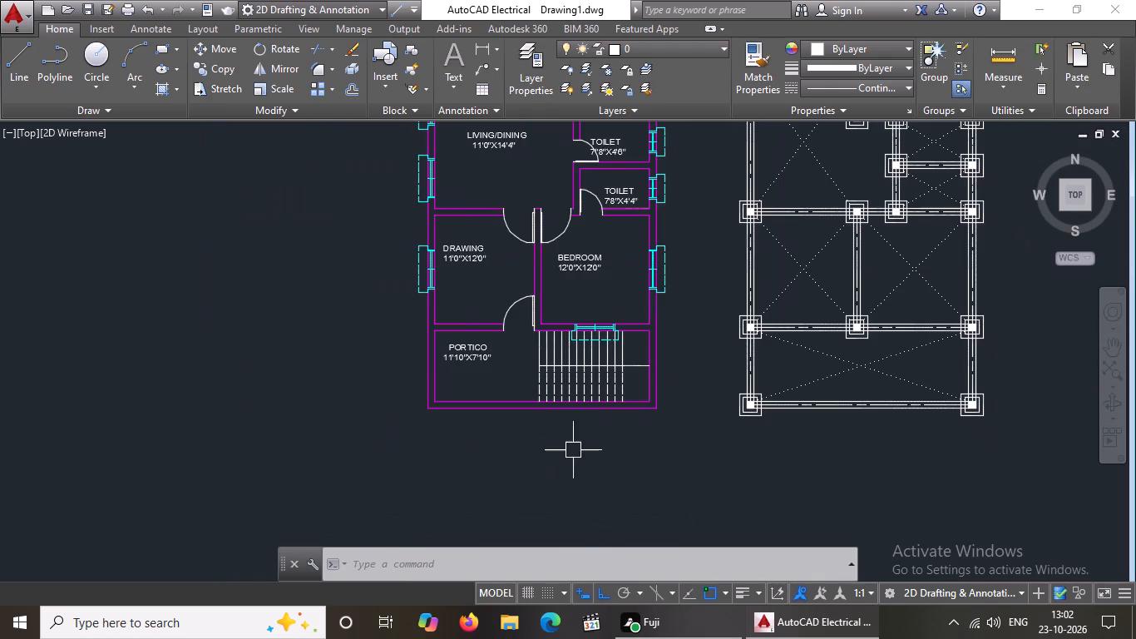
pyautogui.scroll(3, 630, 356)
pyautogui.click(618, 399)
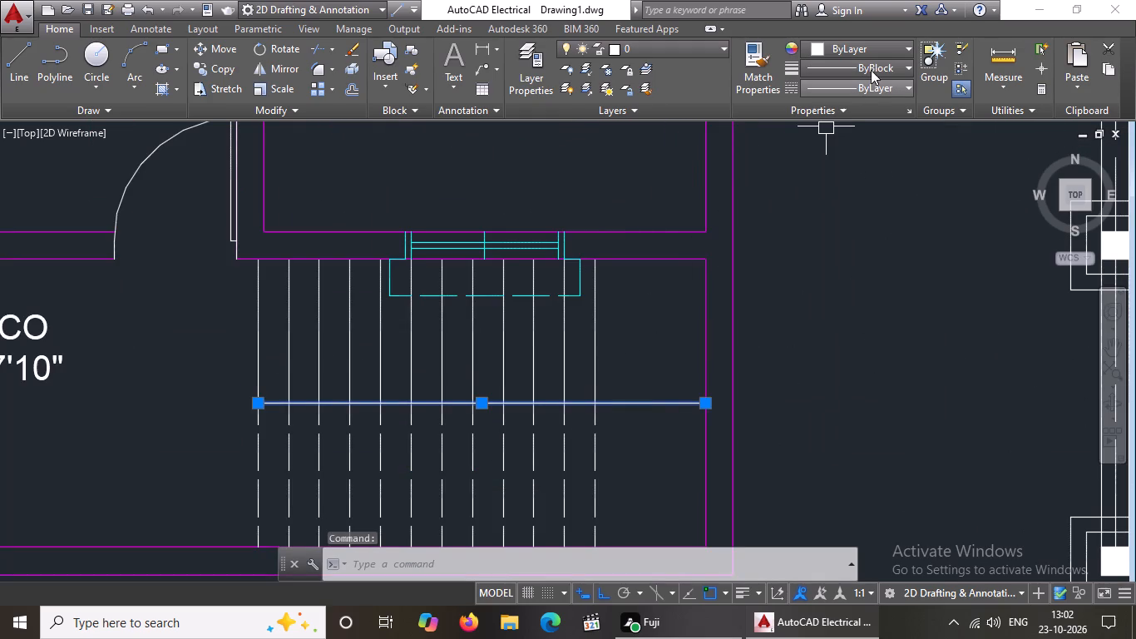
pyautogui.click(857, 47)
pyautogui.moveTo(864, 215); pyautogui.dragTo(831, 230)
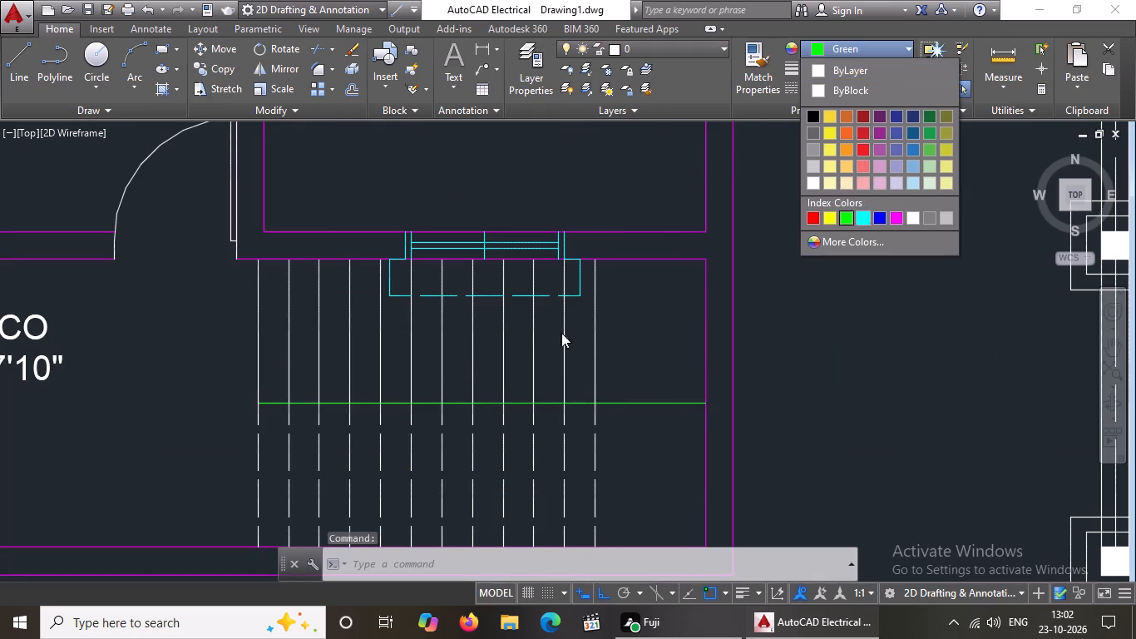
pyautogui.click(594, 333)
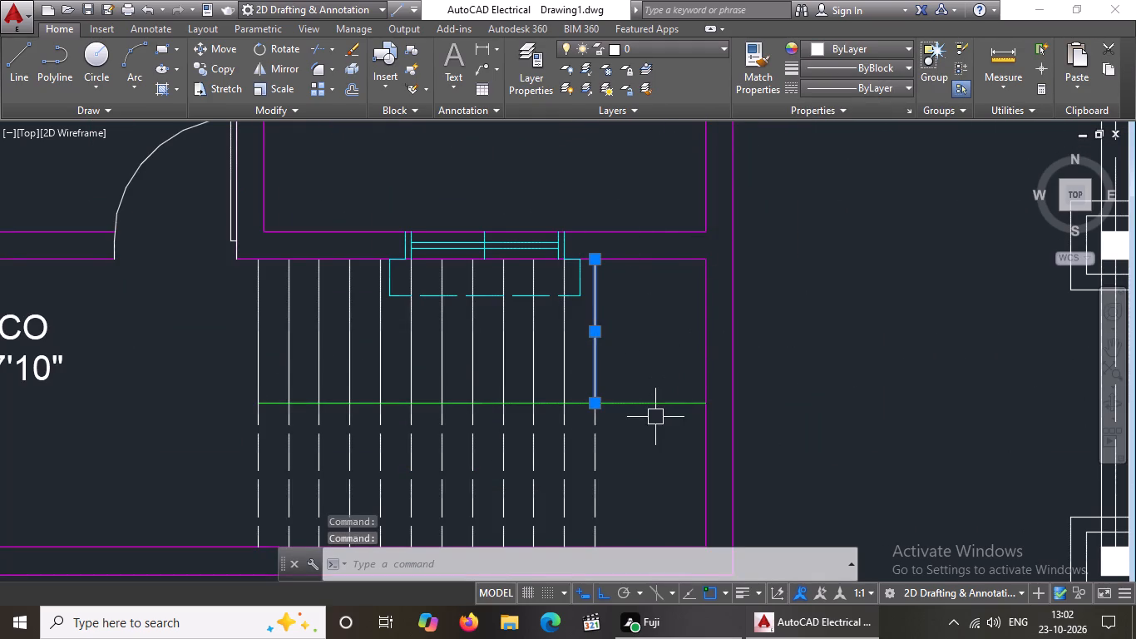
pyautogui.click(654, 409)
pyautogui.moveTo(837, 46); pyautogui.dragTo(838, 57)
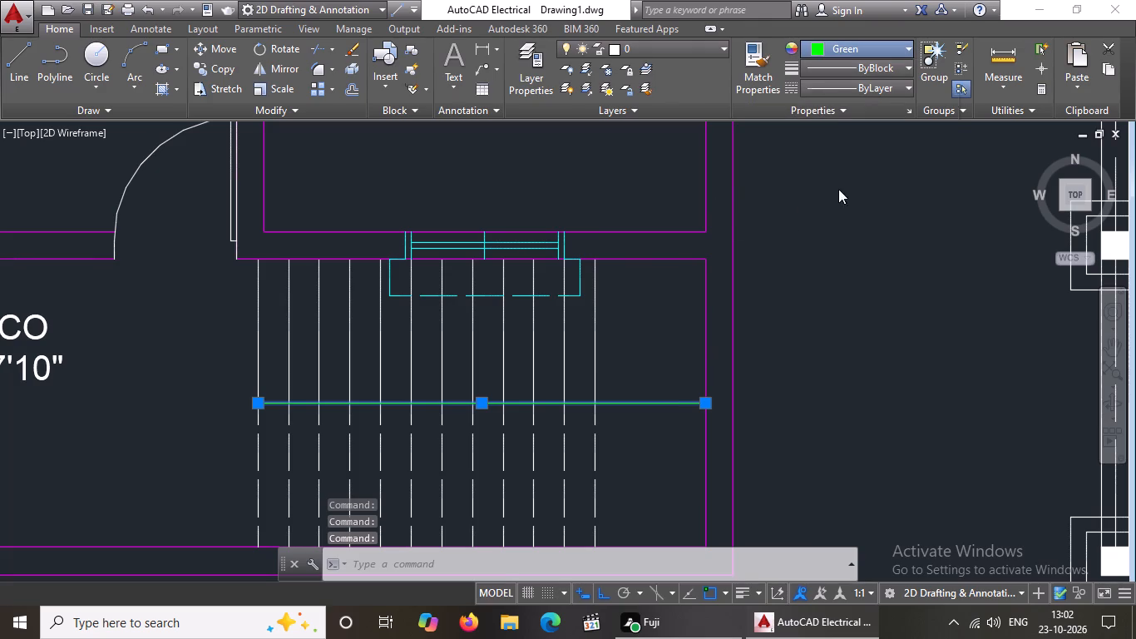
pyautogui.click(866, 214)
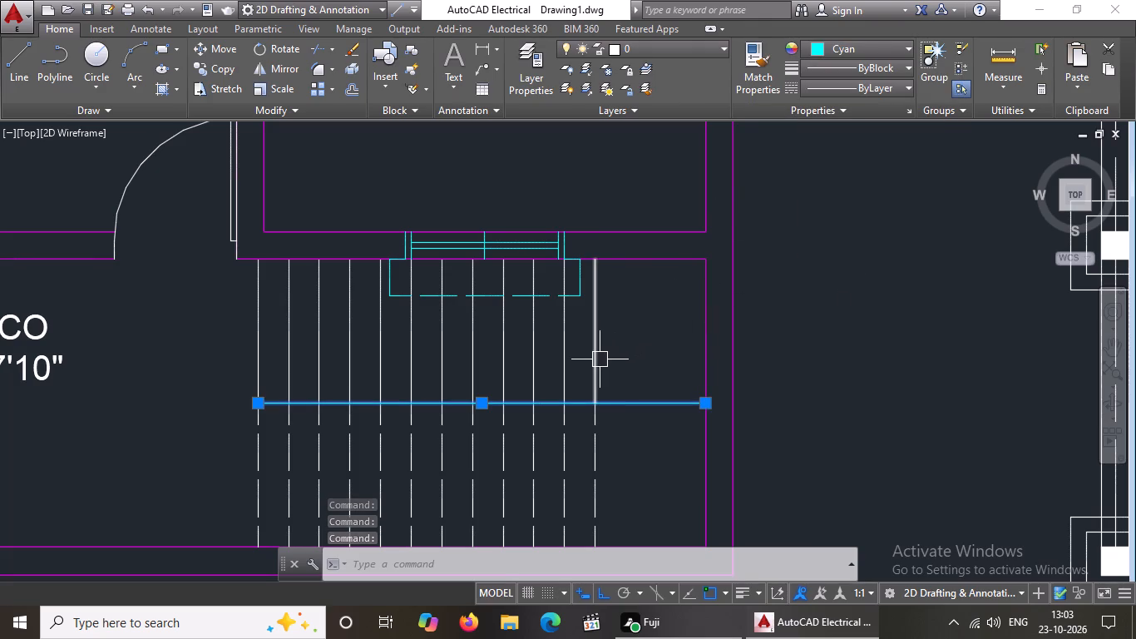
# Change the four rightmost solid tread lines in the staircase's upper flight to cyan, one at a time.
pyautogui.click(600, 359)
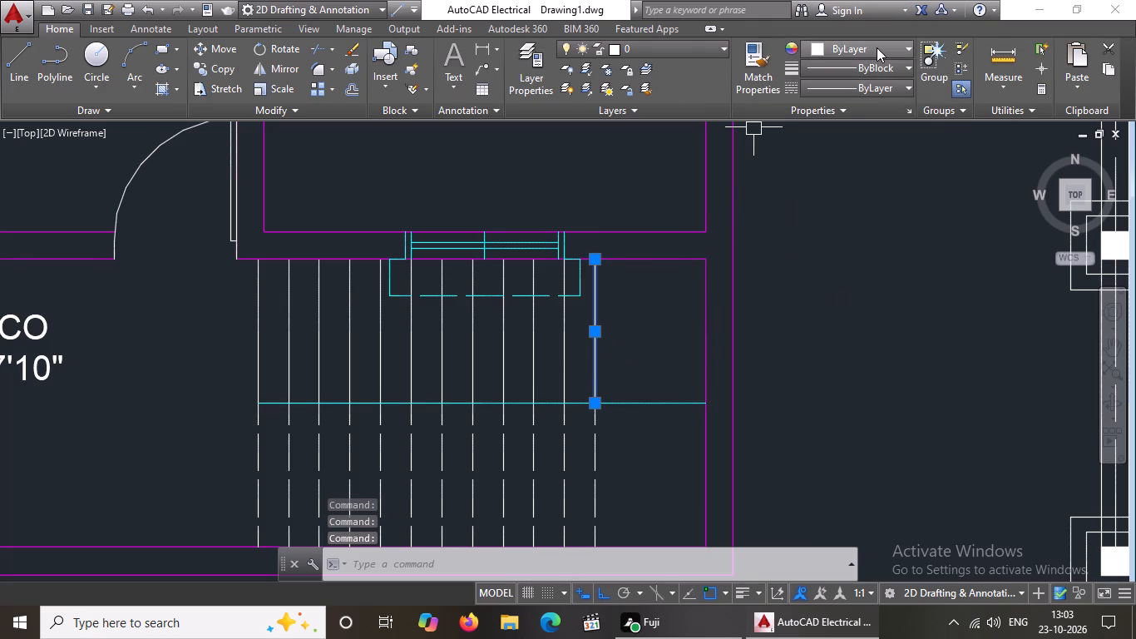
pyautogui.click(877, 47)
pyautogui.moveTo(864, 218); pyautogui.dragTo(855, 222)
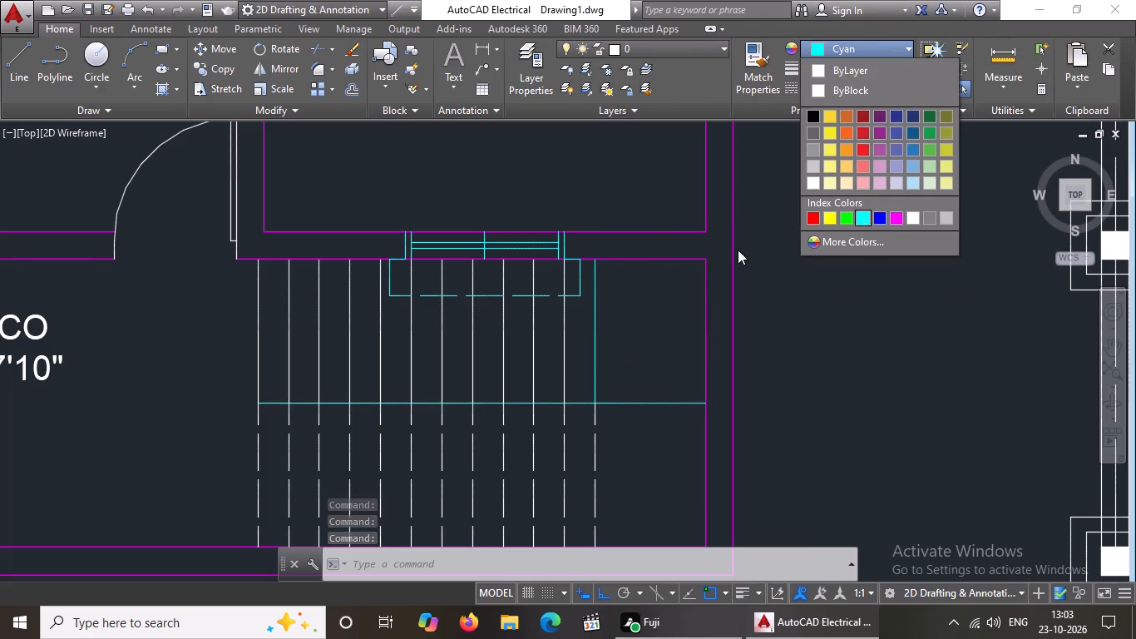
pyautogui.click(565, 339)
pyautogui.click(819, 52)
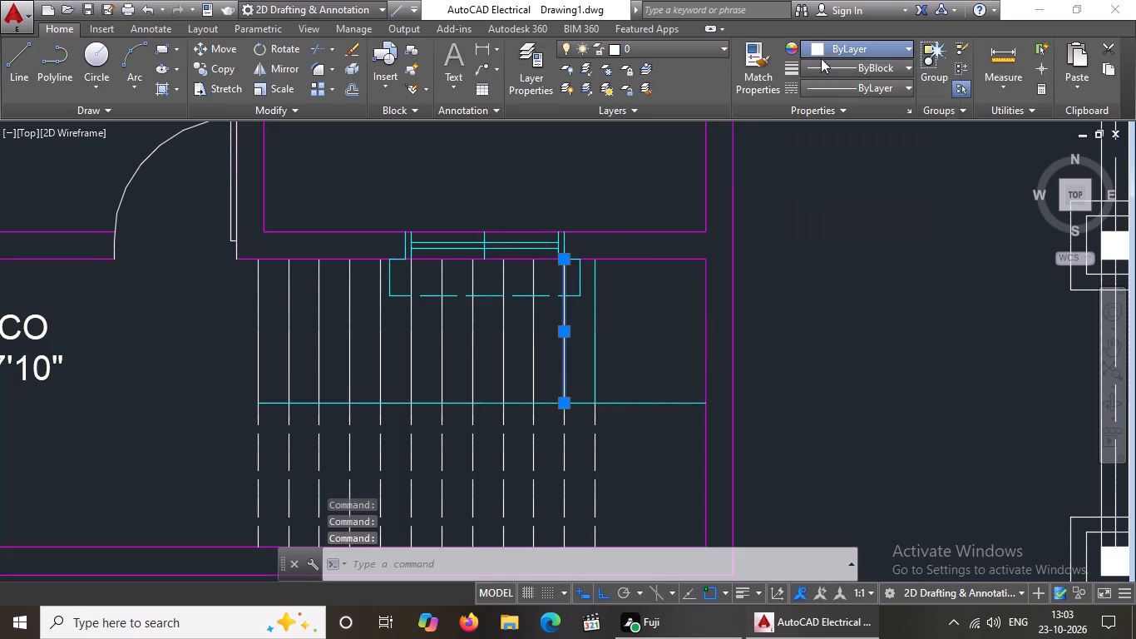
pyautogui.click(862, 211)
pyautogui.click(538, 334)
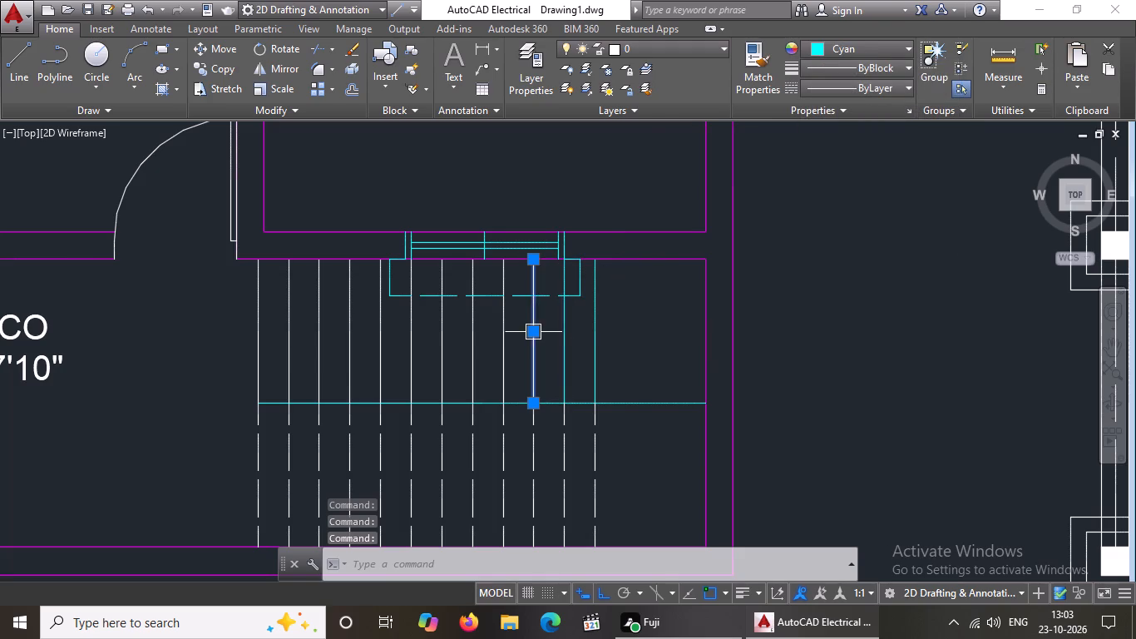
pyautogui.click(827, 47)
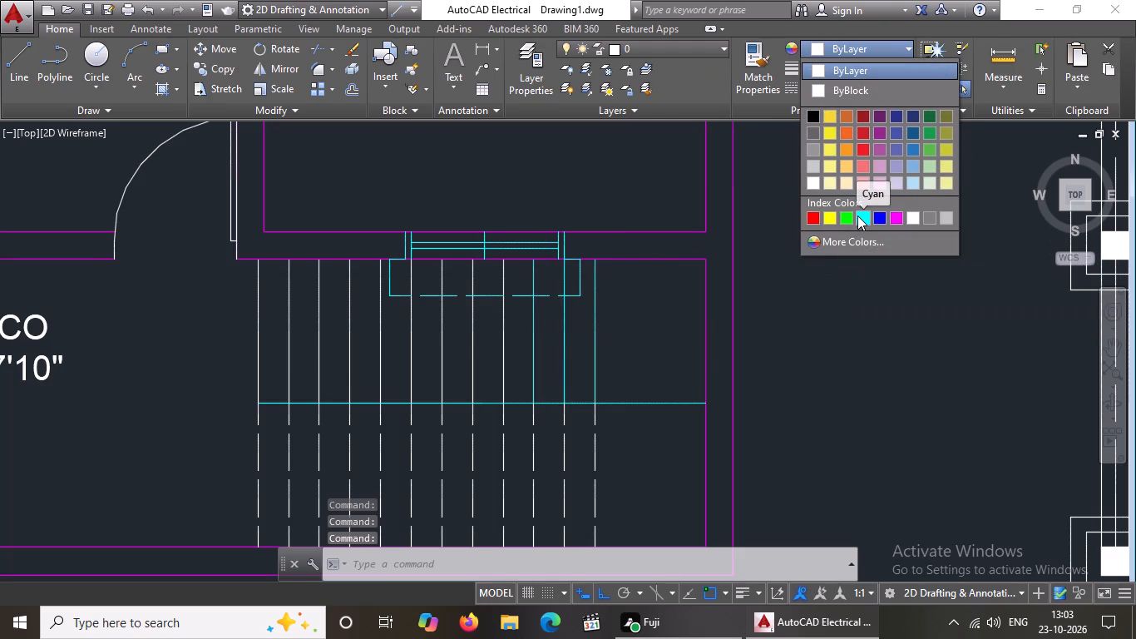
pyautogui.click(857, 215)
pyautogui.click(501, 344)
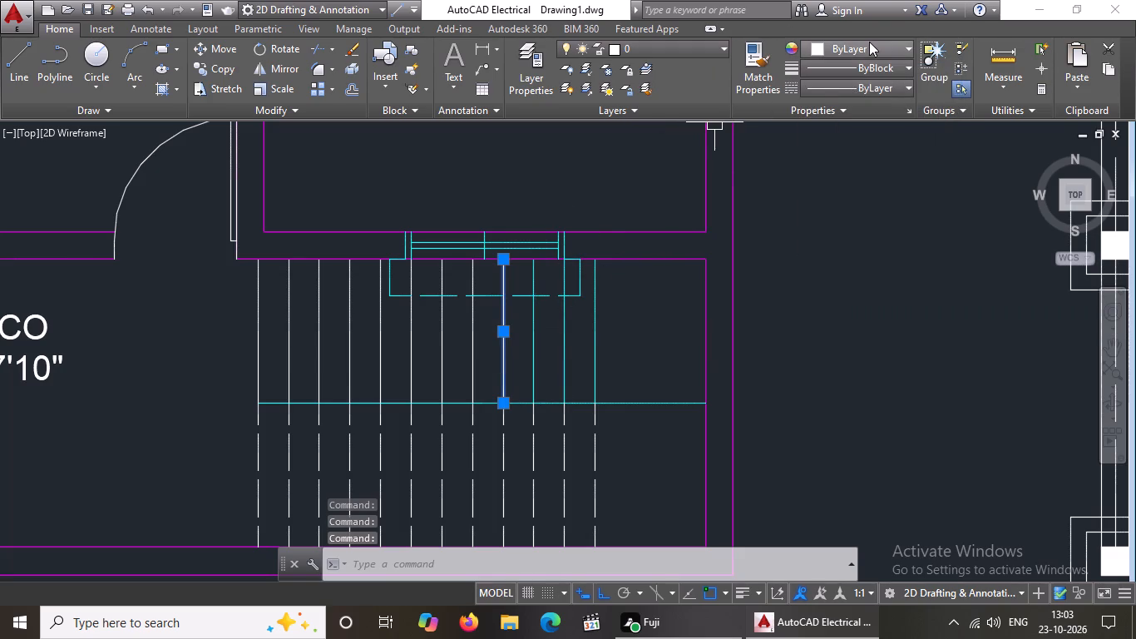
pyautogui.click(869, 42)
pyautogui.click(867, 217)
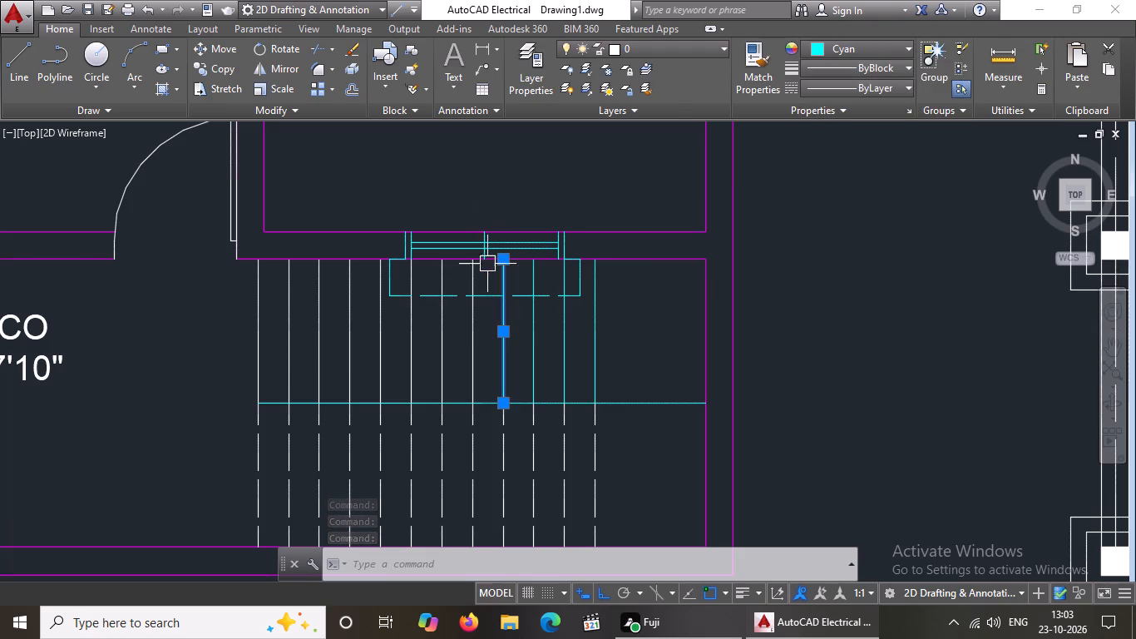
# Change the fifth, sixth and seventh solid tread lines from the right in the staircase's upper flight to cyan.
pyautogui.click(468, 317)
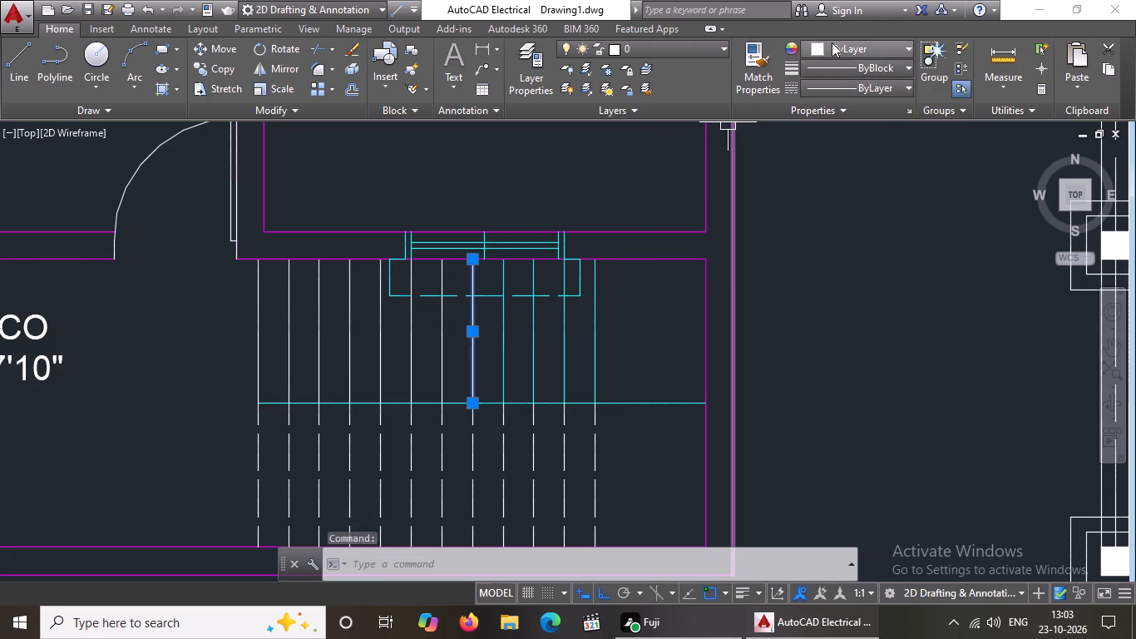
pyautogui.click(833, 42)
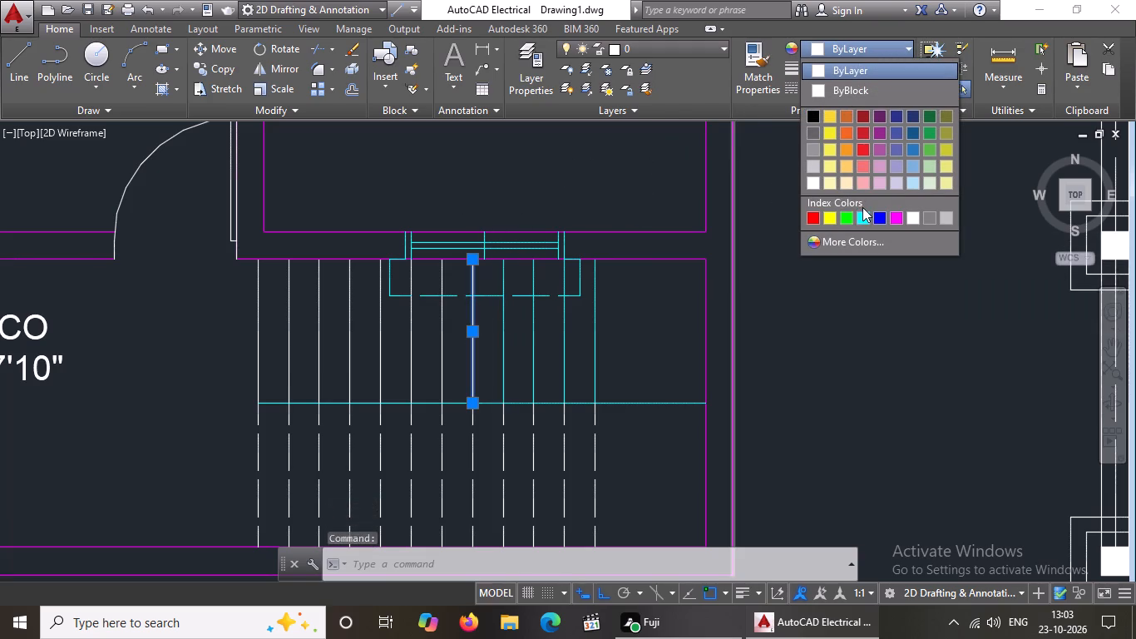
pyautogui.click(867, 208)
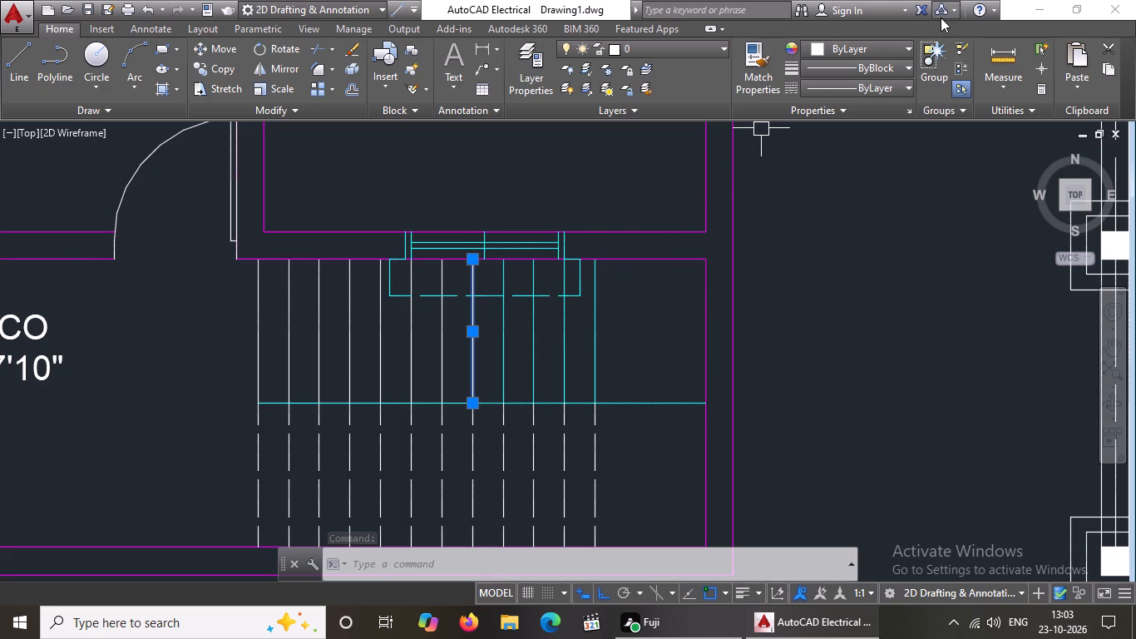
pyautogui.click(901, 52)
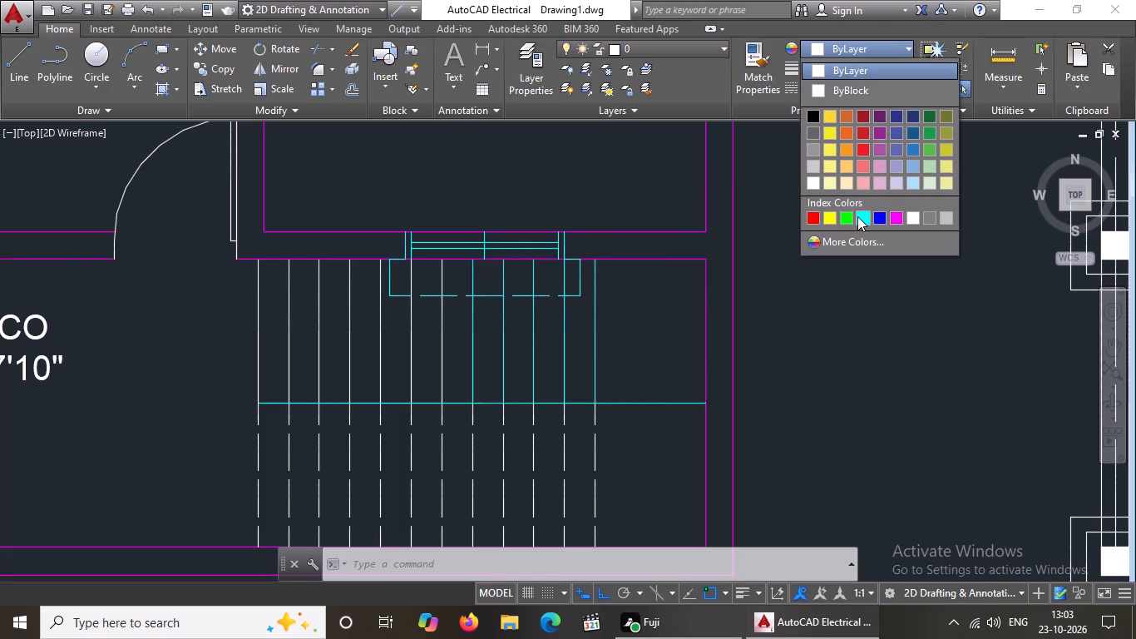
pyautogui.click(857, 216)
pyautogui.moveTo(442, 341); pyautogui.dragTo(441, 332)
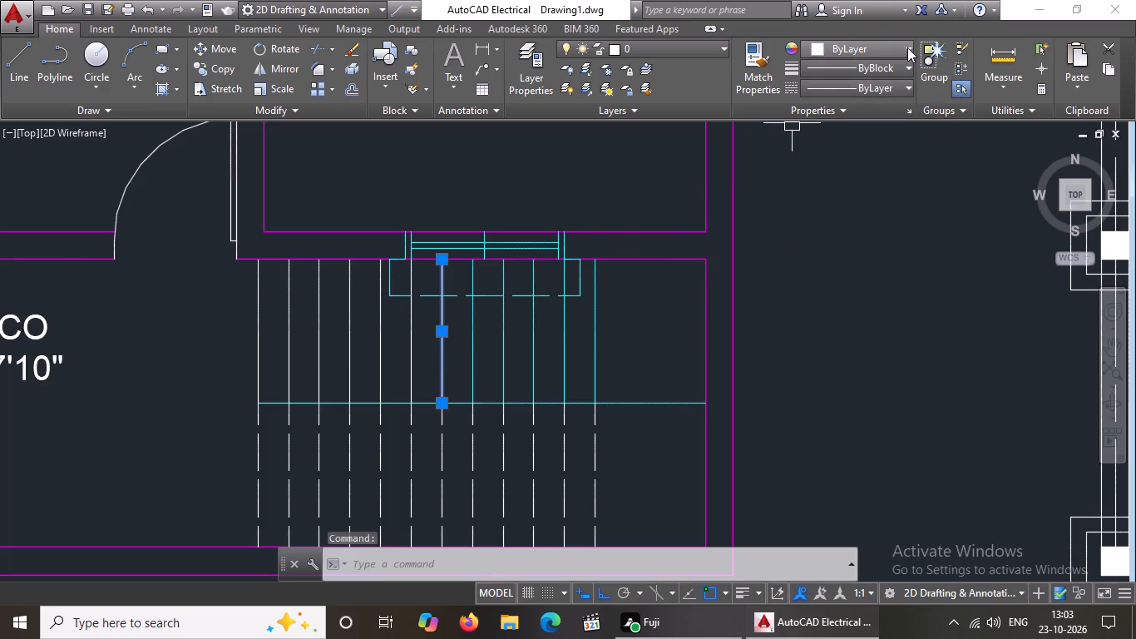
pyautogui.click(909, 44)
pyautogui.click(863, 211)
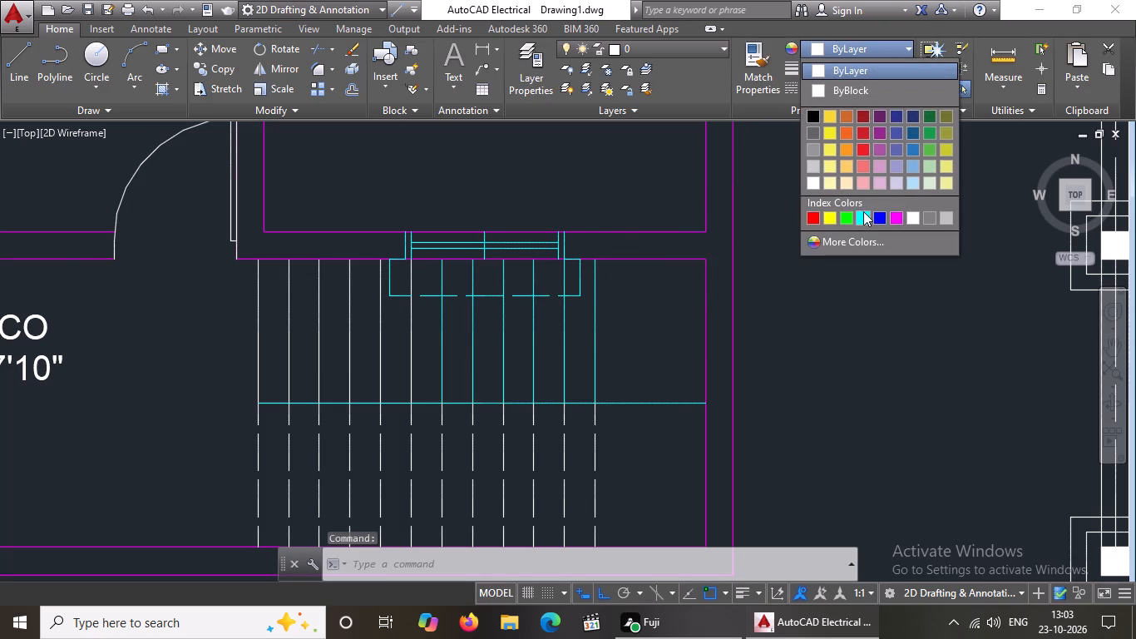
pyautogui.click(417, 344)
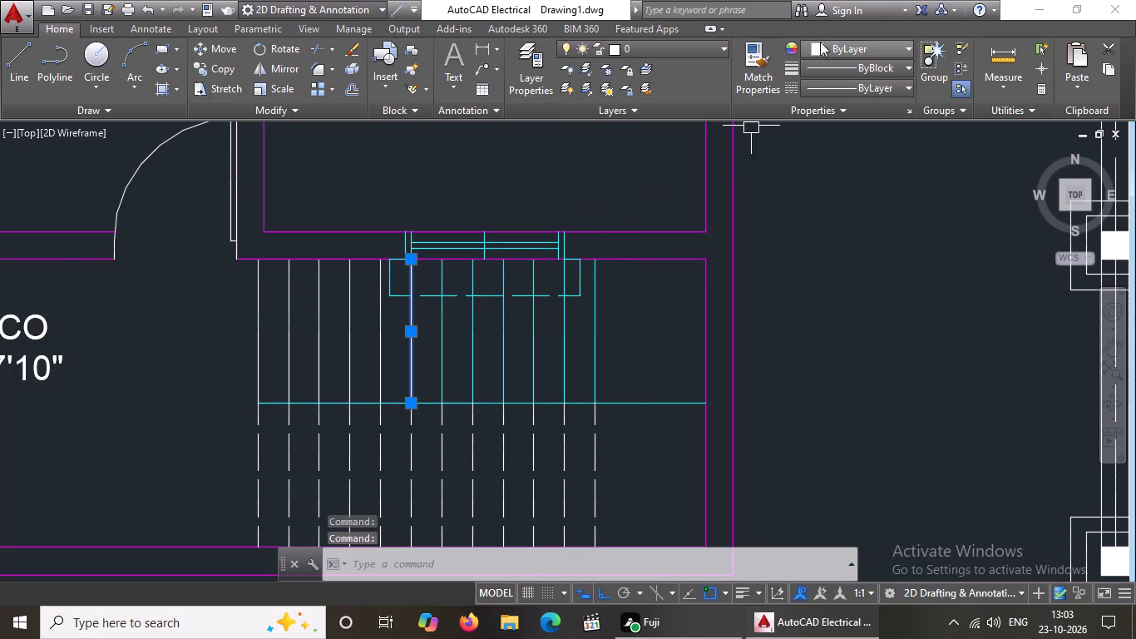
pyautogui.click(833, 42)
pyautogui.moveTo(862, 217); pyautogui.dragTo(855, 216)
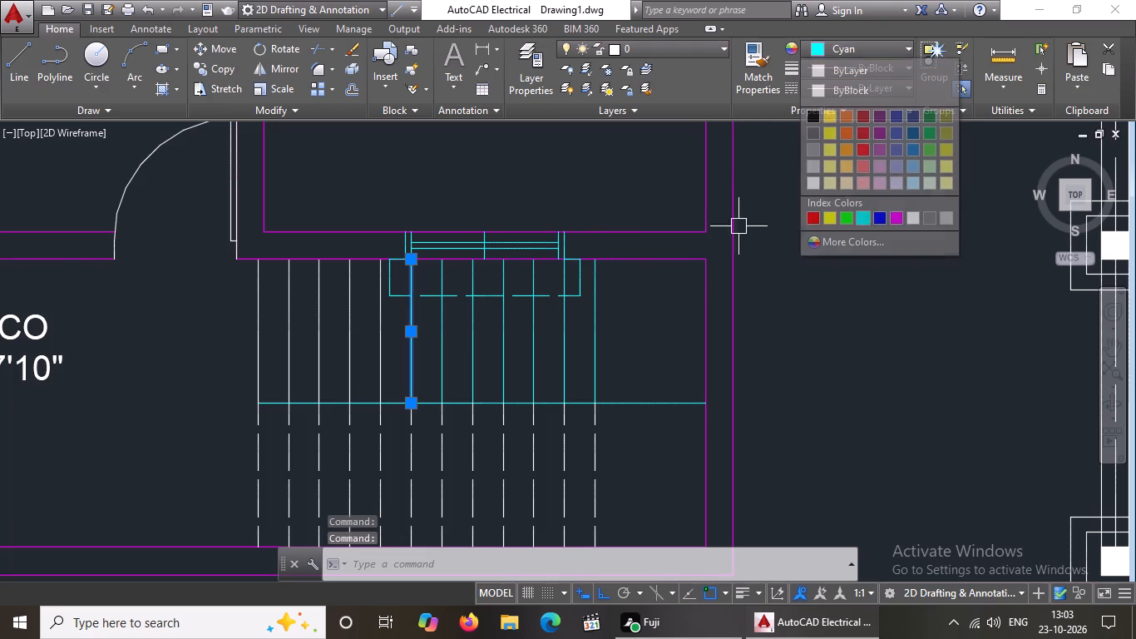
# Change the eighth and ninth solid tread lines from the right in the staircase's upper flight to cyan.
pyautogui.click(376, 328)
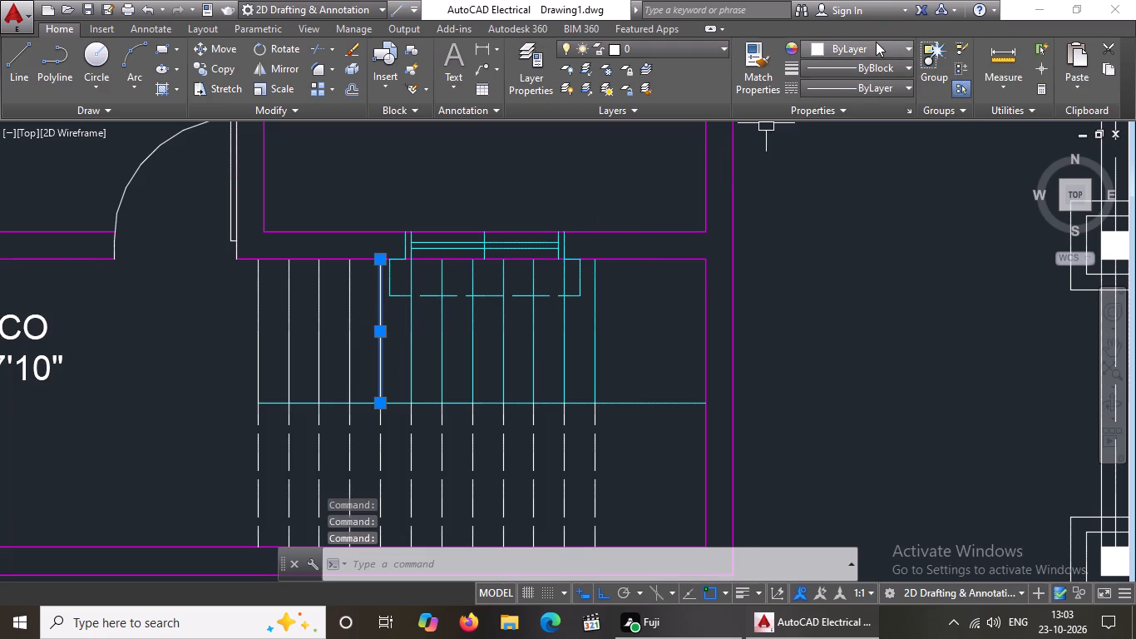
pyautogui.click(877, 42)
pyautogui.click(862, 216)
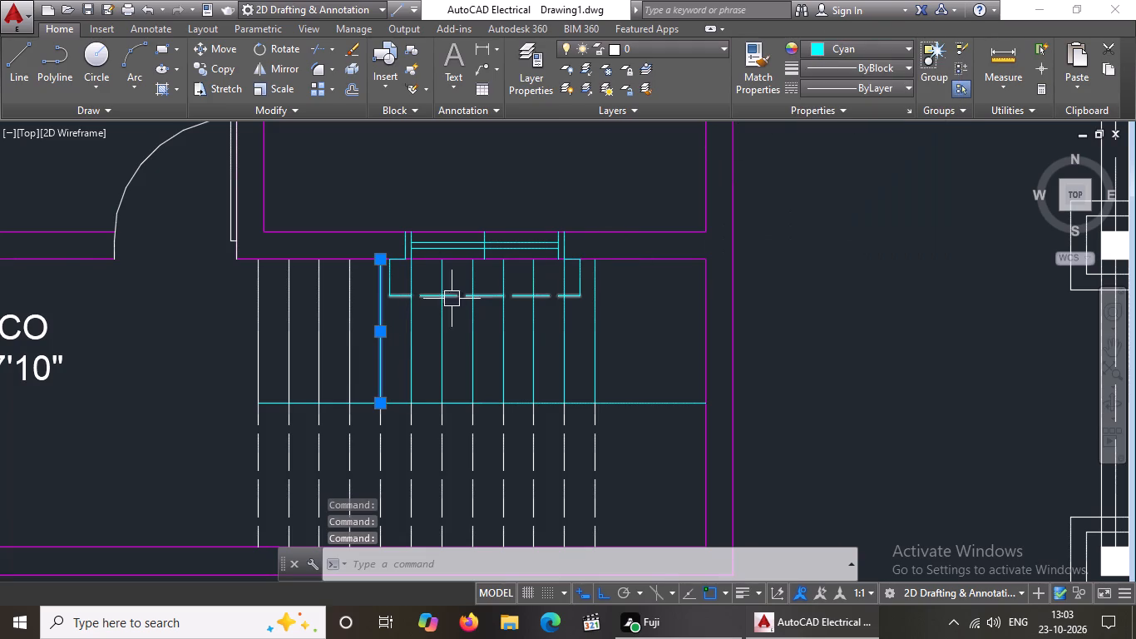
pyautogui.click(353, 319)
pyautogui.click(867, 42)
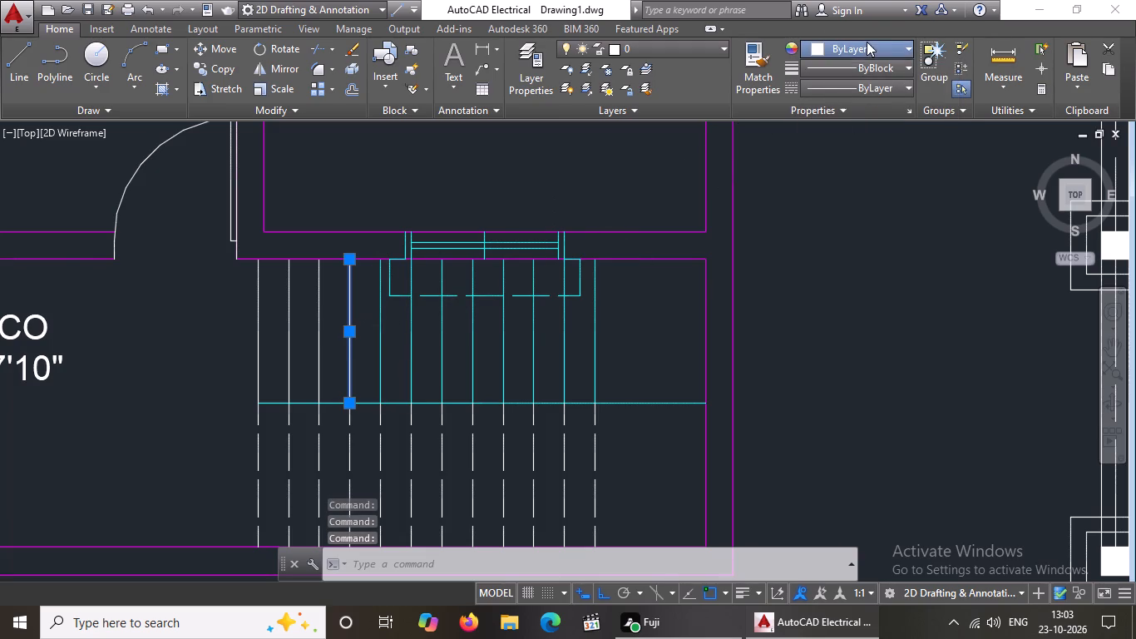
pyautogui.click(867, 217)
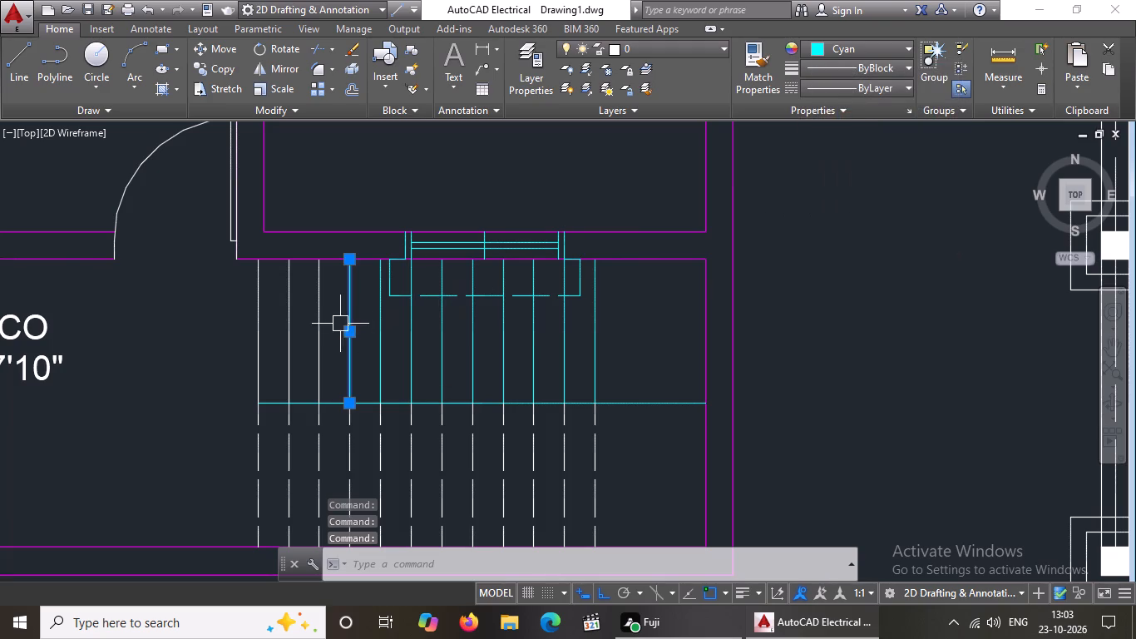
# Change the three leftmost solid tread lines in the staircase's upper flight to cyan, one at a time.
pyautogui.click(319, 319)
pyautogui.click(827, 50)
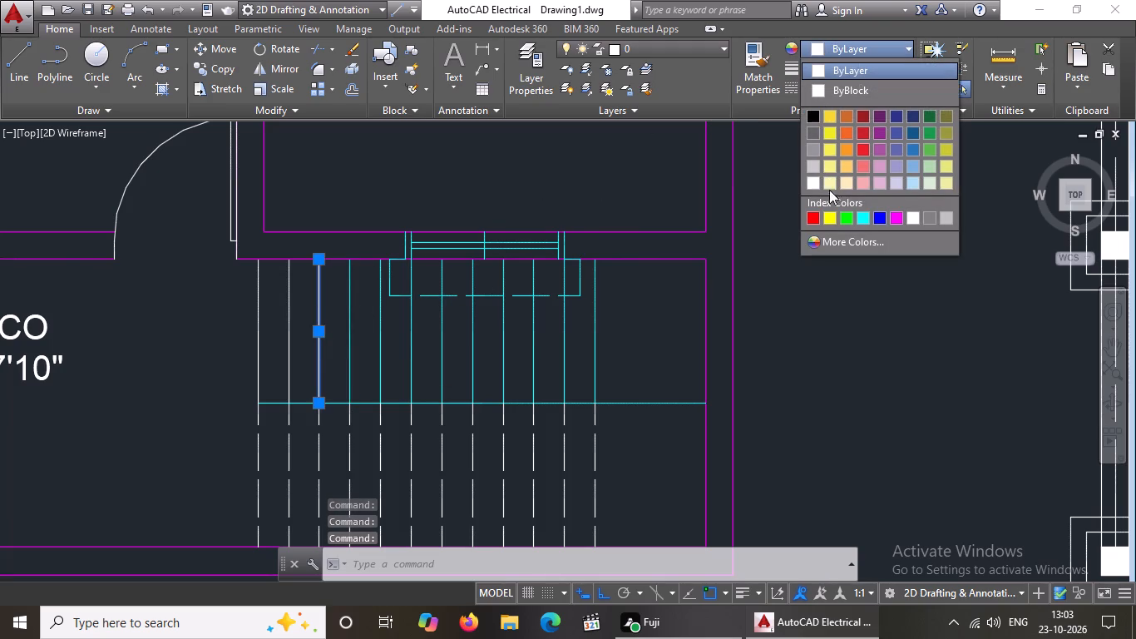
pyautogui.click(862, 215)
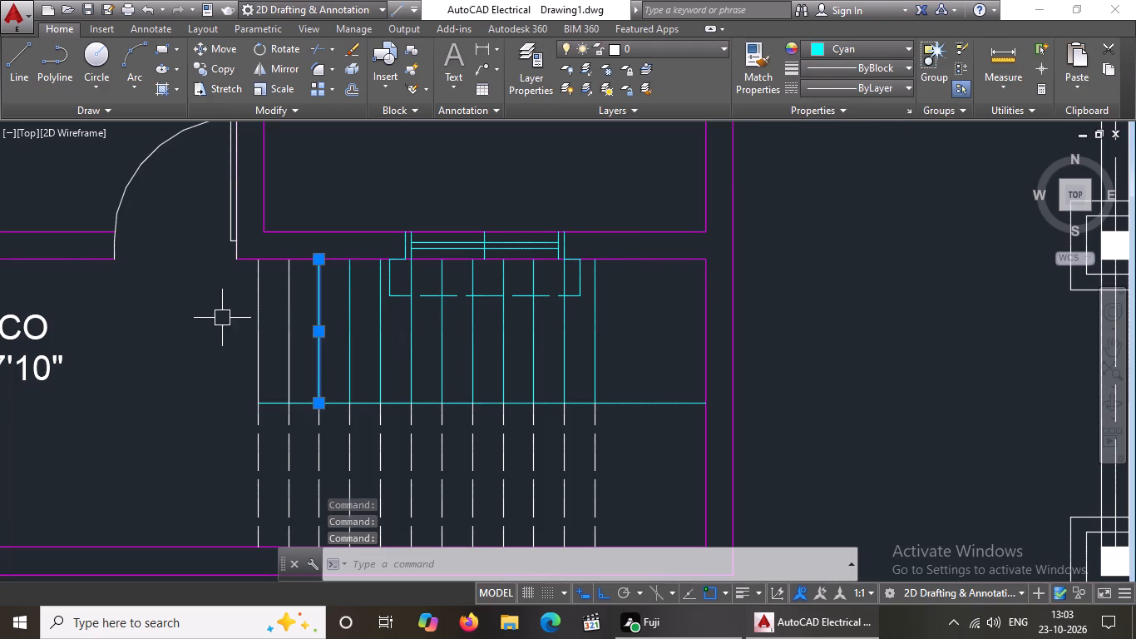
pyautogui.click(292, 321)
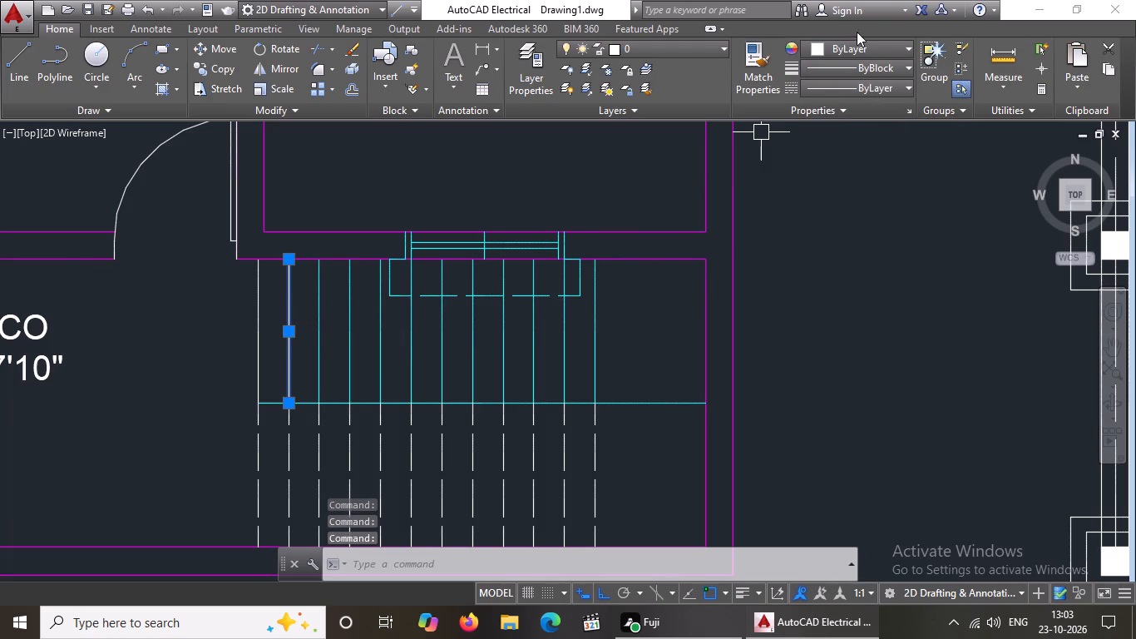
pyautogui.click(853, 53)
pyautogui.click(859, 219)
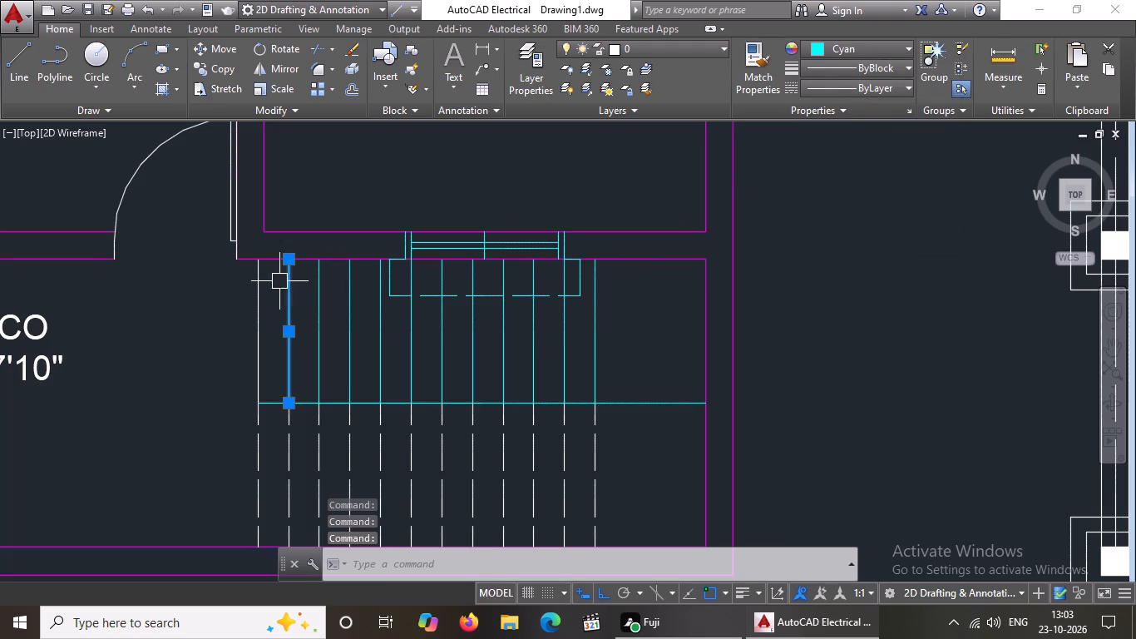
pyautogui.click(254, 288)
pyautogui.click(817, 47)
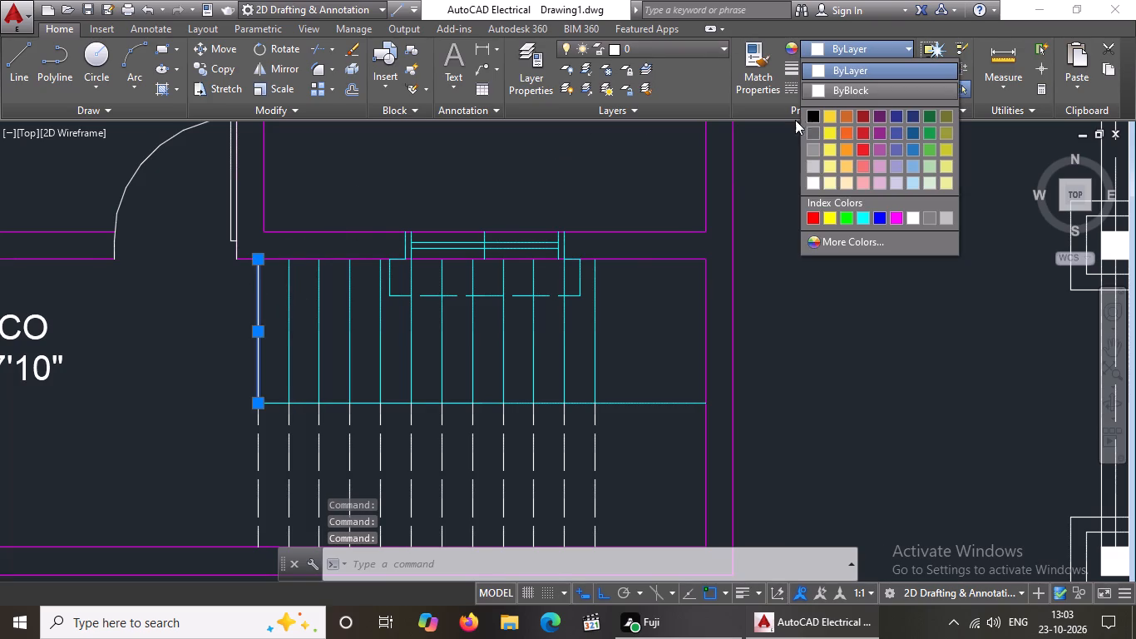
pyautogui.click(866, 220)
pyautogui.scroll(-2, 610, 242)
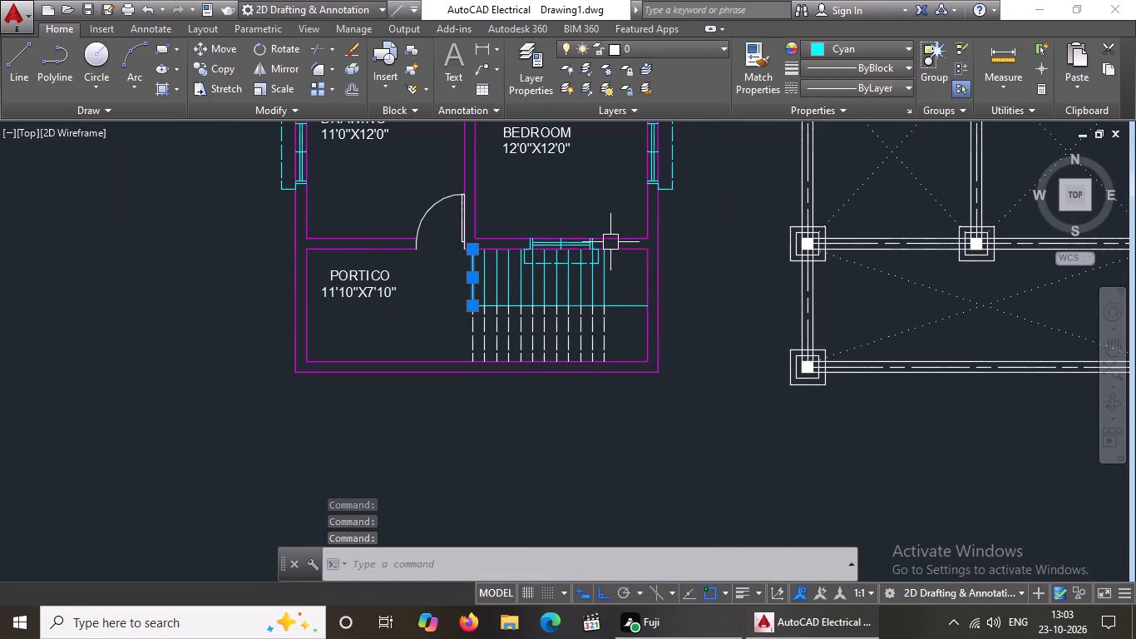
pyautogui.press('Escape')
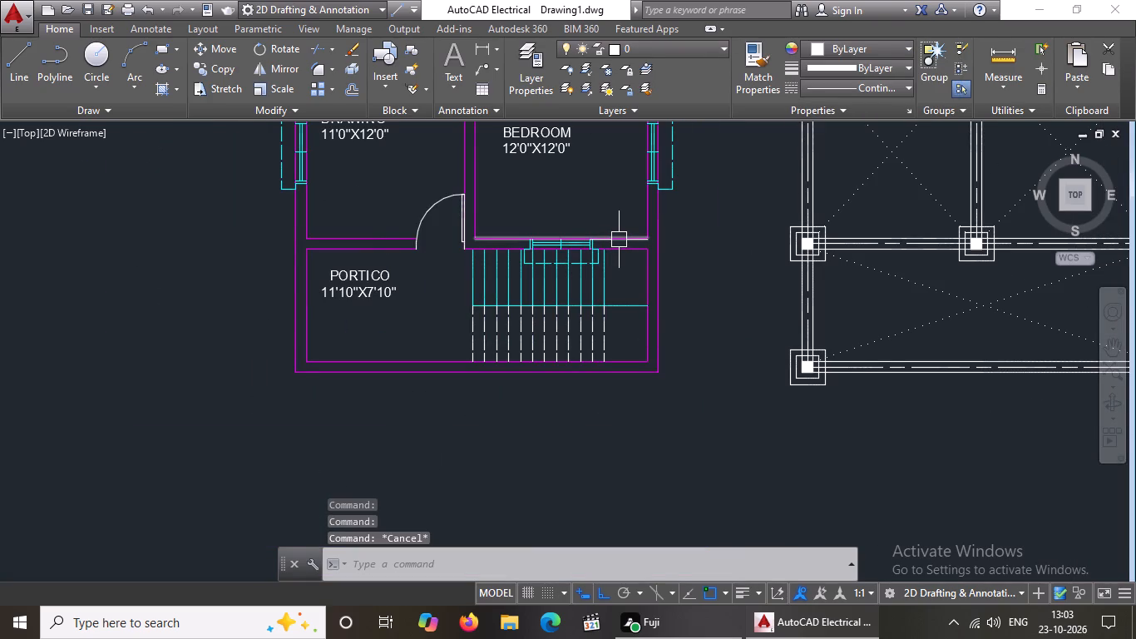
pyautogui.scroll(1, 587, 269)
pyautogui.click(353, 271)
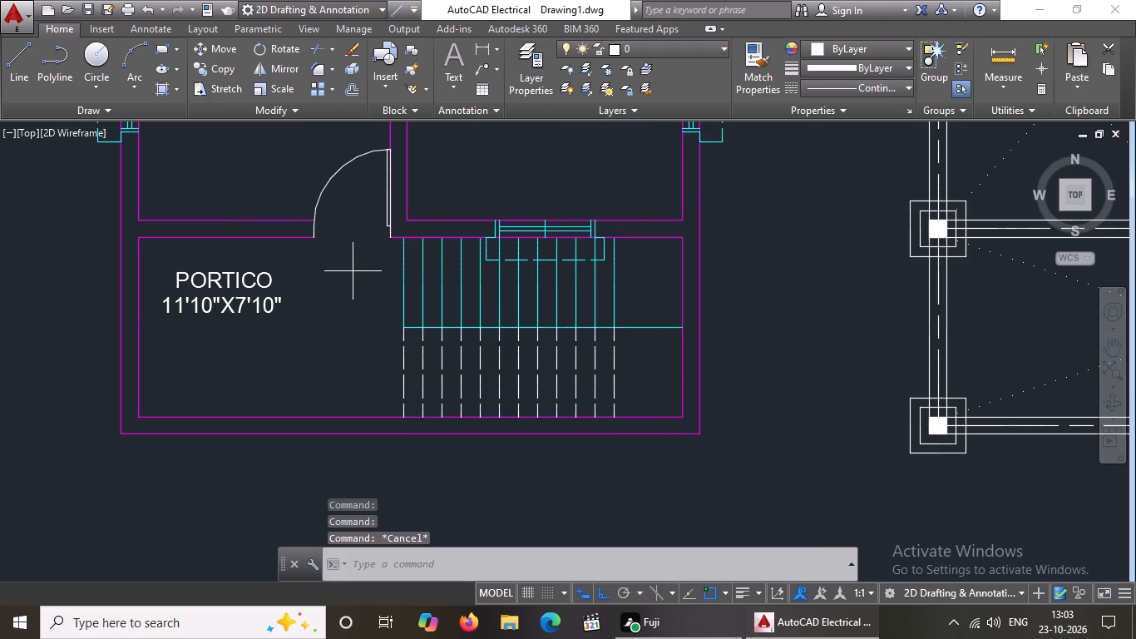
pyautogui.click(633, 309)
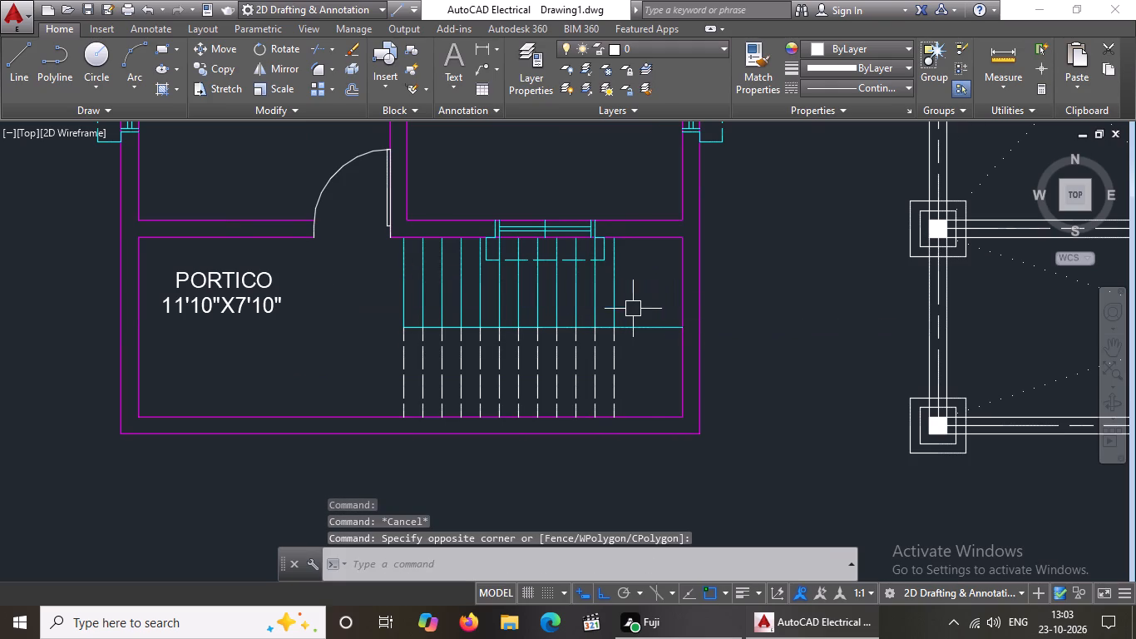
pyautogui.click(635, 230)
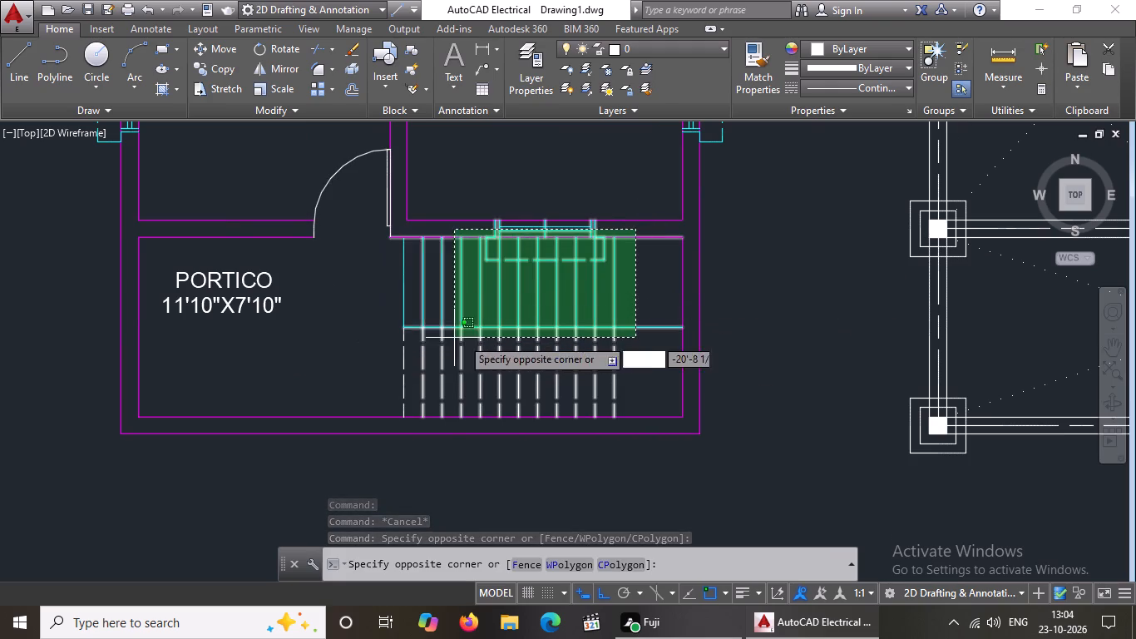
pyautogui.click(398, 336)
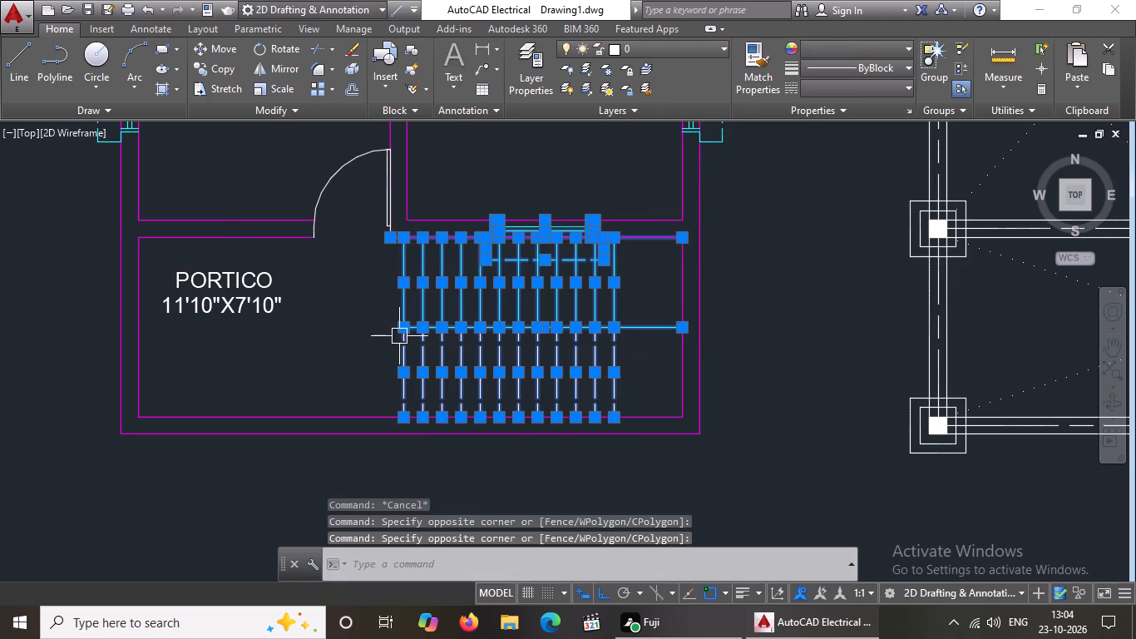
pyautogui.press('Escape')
# Set the colour of all the solid tread lines in the staircase's upper flight to ByBlock.
pyautogui.click(635, 296)
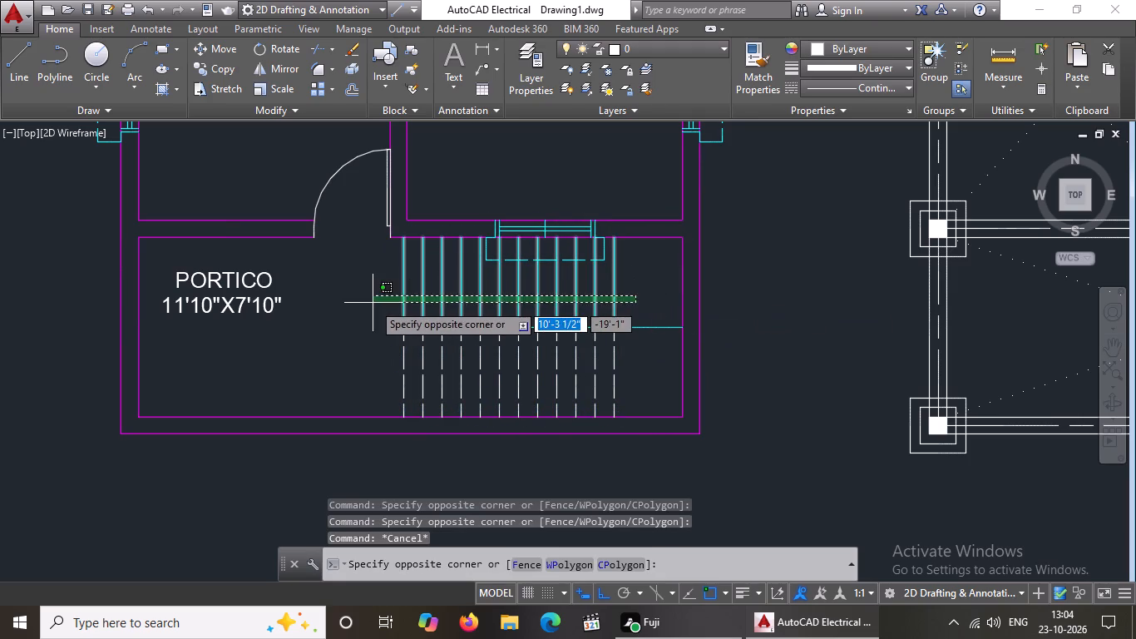
pyautogui.click(373, 303)
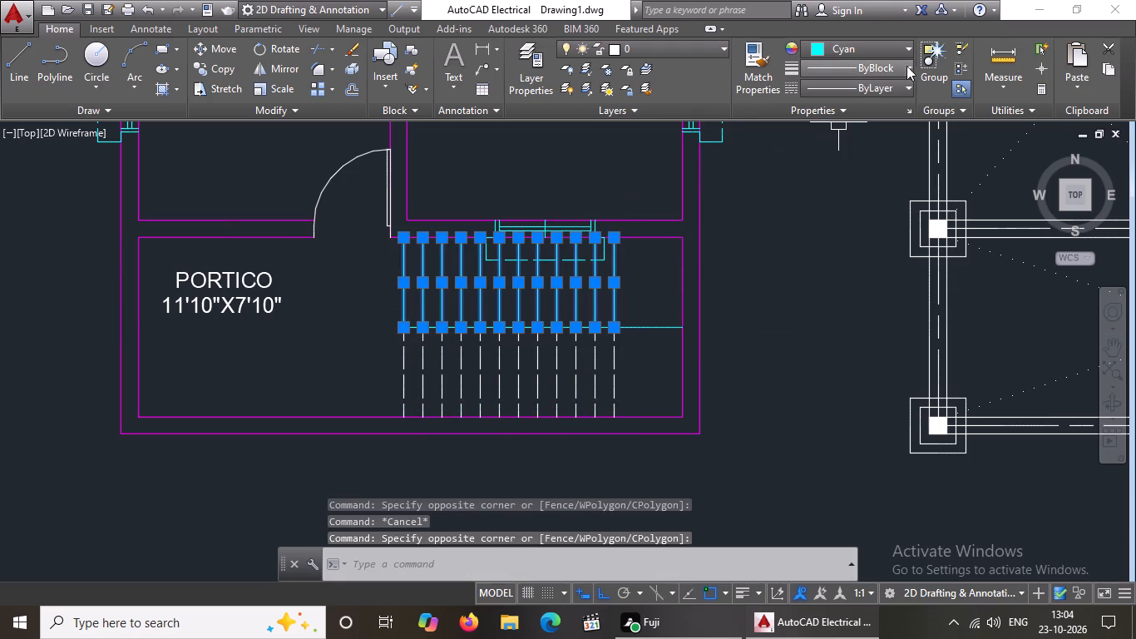
pyautogui.click(907, 49)
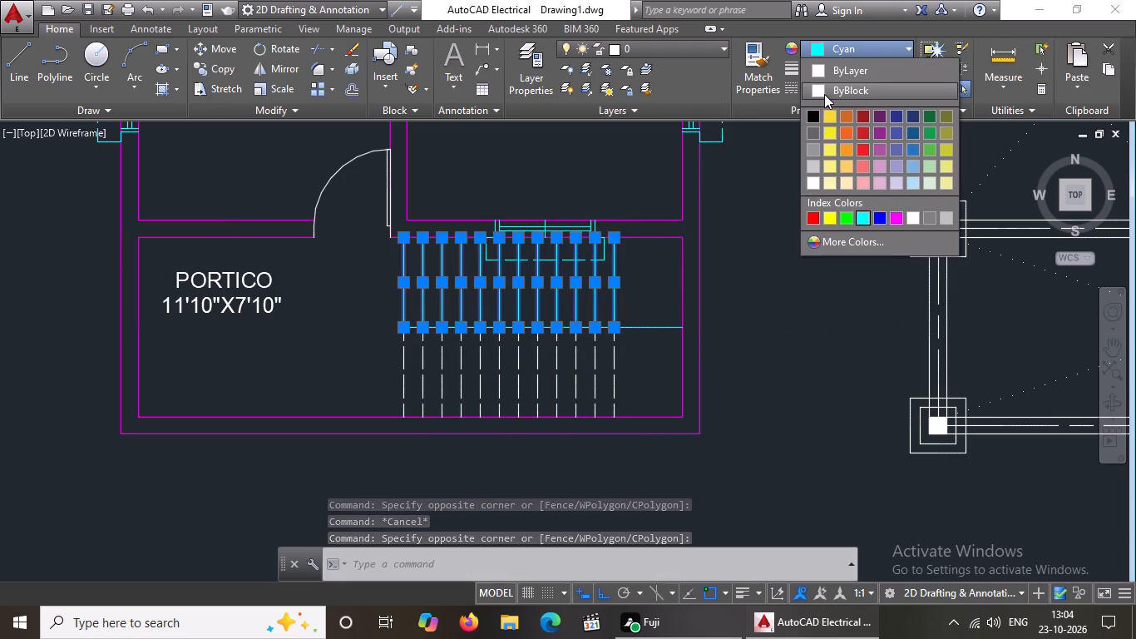
pyautogui.click(828, 87)
pyautogui.press('Escape')
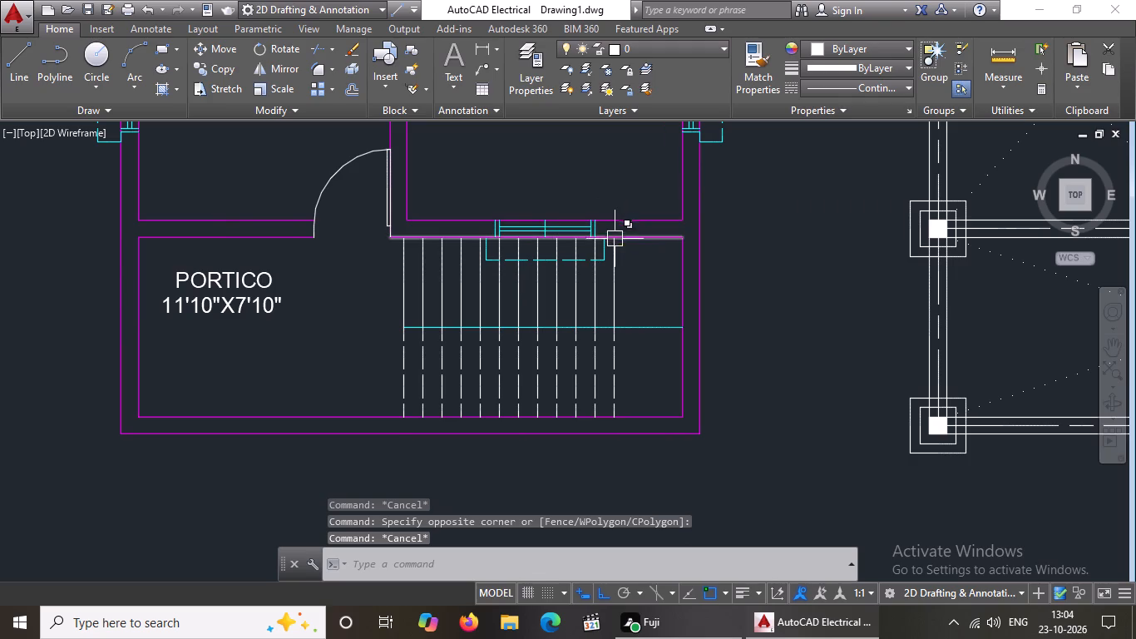
# Change the two leftmost dashed tread lines in the staircase's lower flight to cyan, one at a time.
pyautogui.click(407, 385)
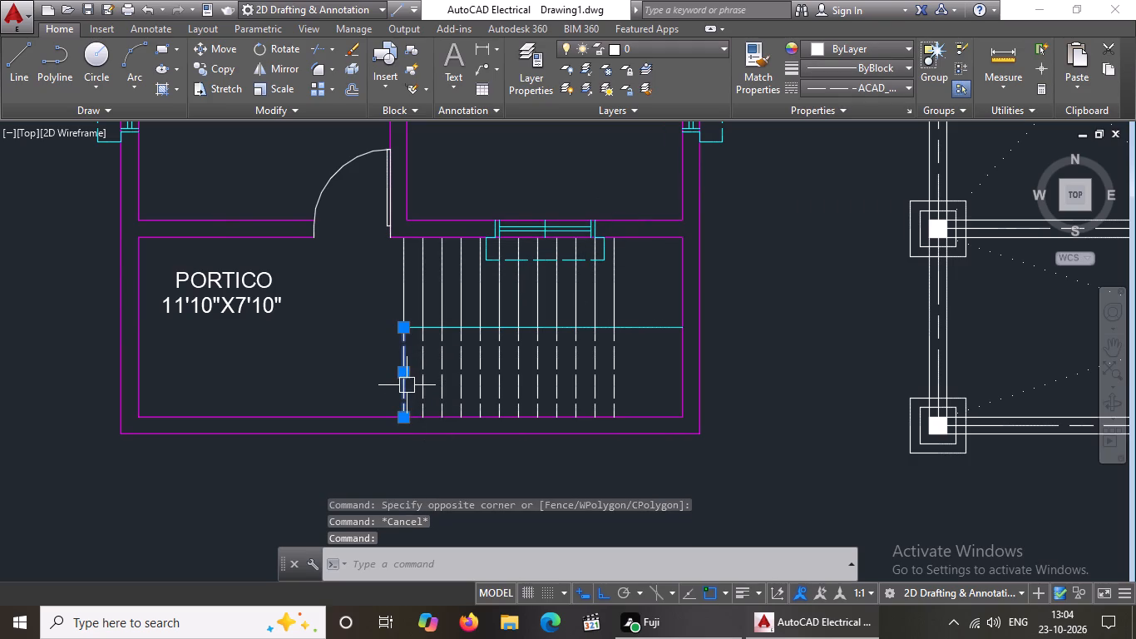
pyautogui.click(883, 47)
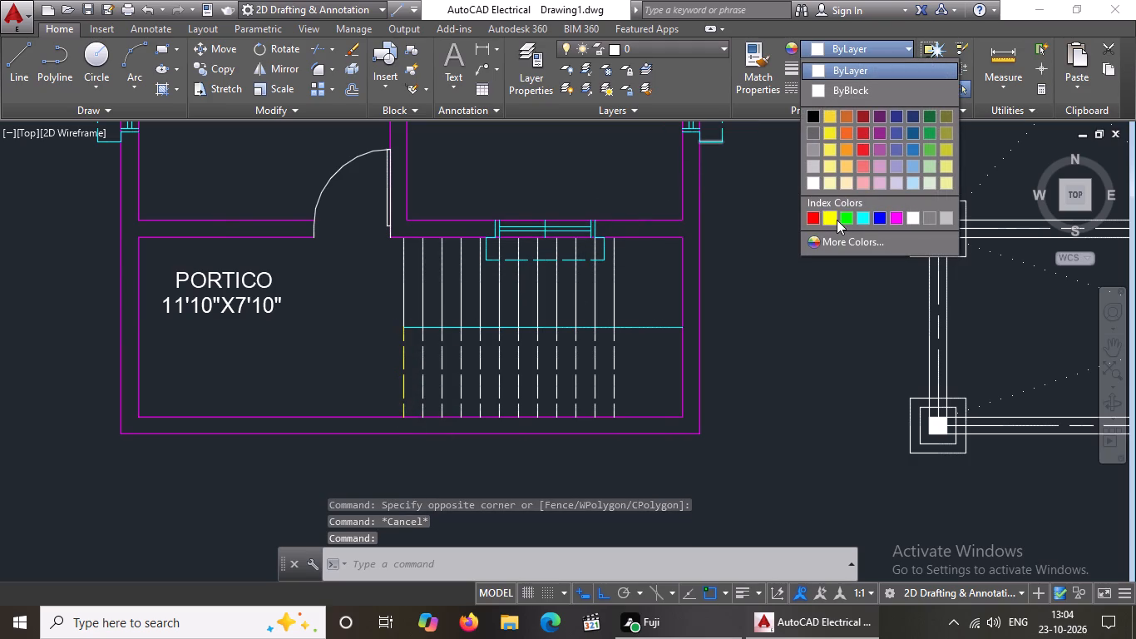
pyautogui.click(864, 211)
pyautogui.click(422, 378)
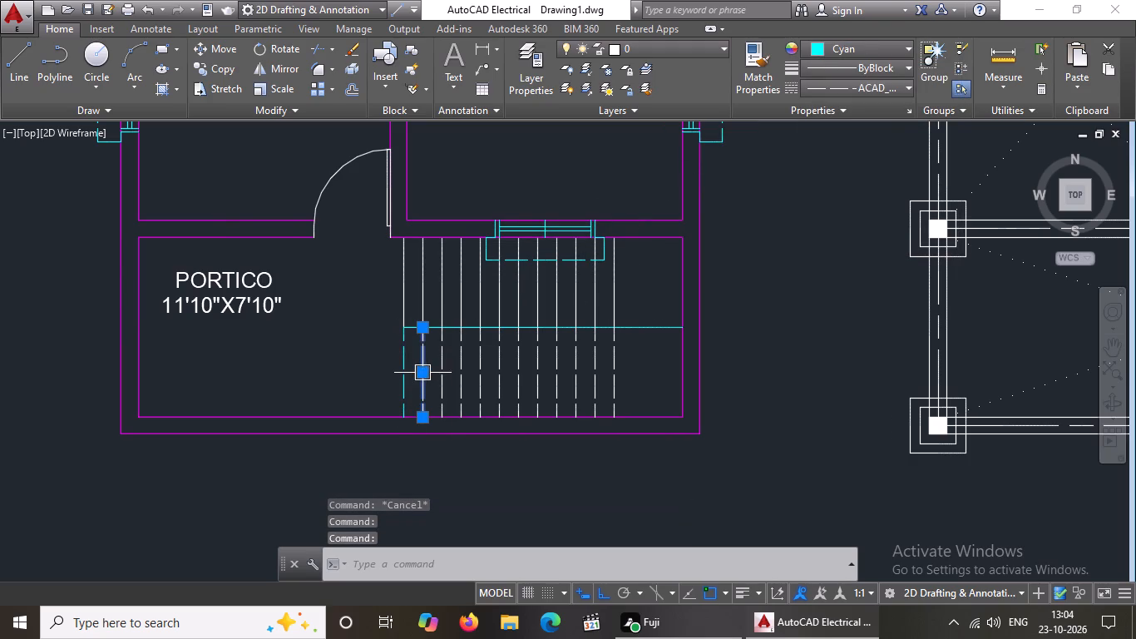
pyautogui.click(897, 49)
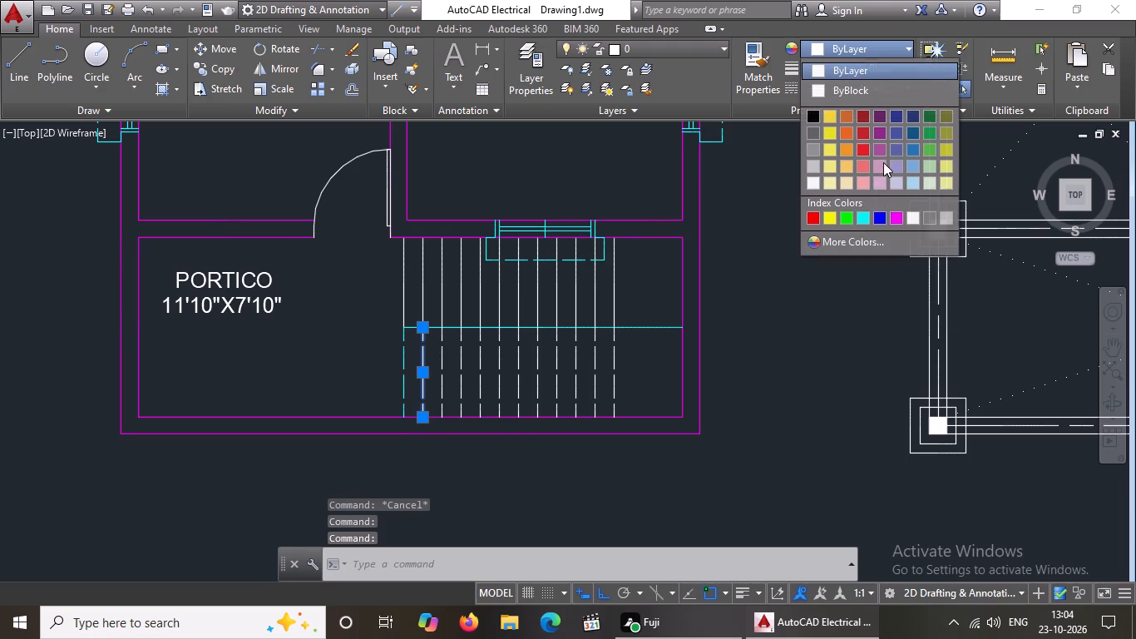
pyautogui.click(857, 207)
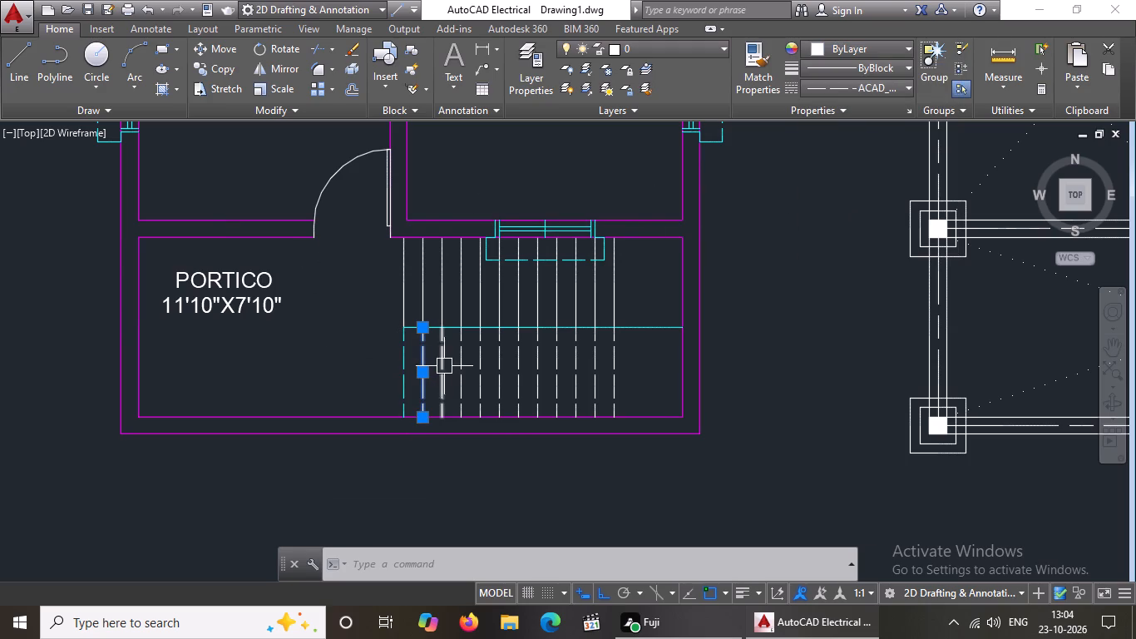
pyautogui.click(837, 47)
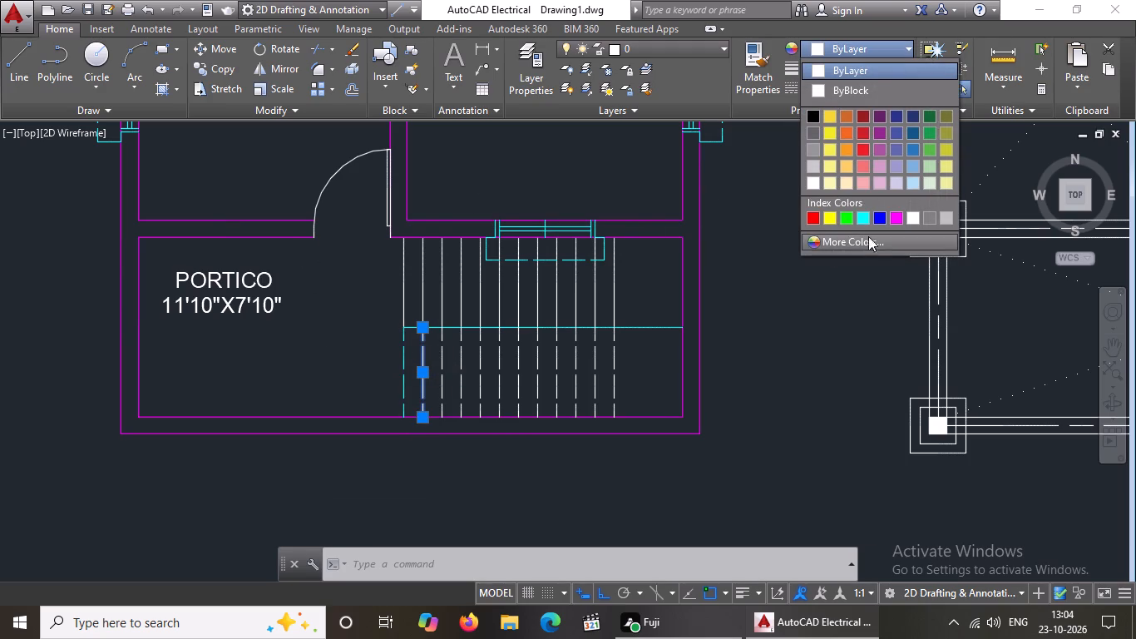
pyautogui.click(863, 213)
# Change the third and fourth dashed tread lines from the left in the staircase's lower flight to cyan.
pyautogui.click(445, 371)
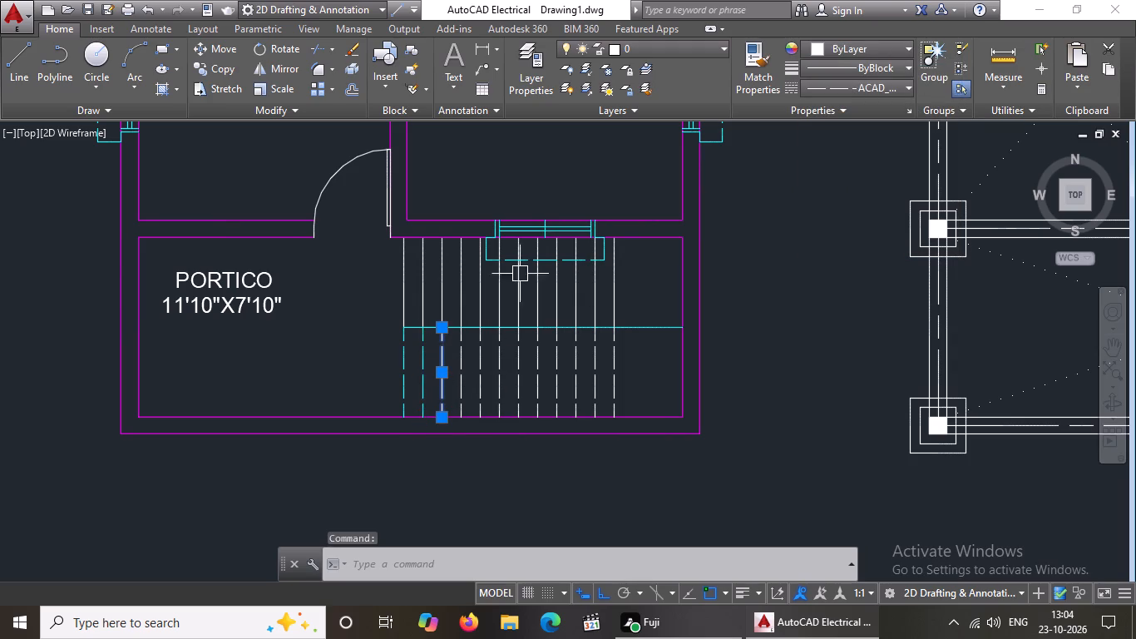
pyautogui.click(867, 47)
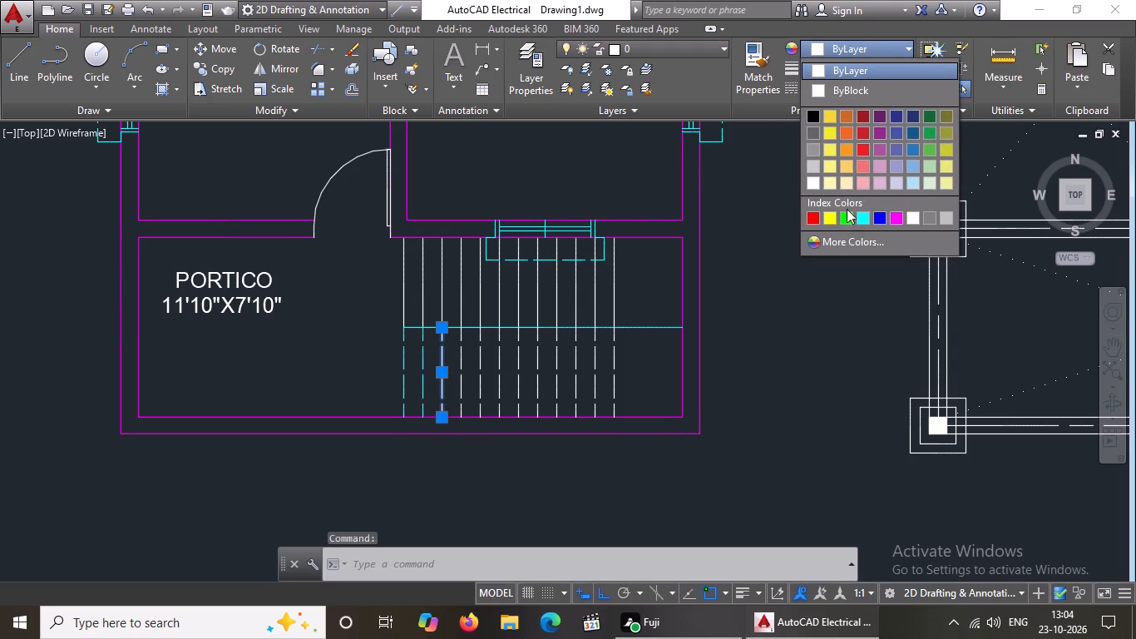
pyautogui.click(863, 207)
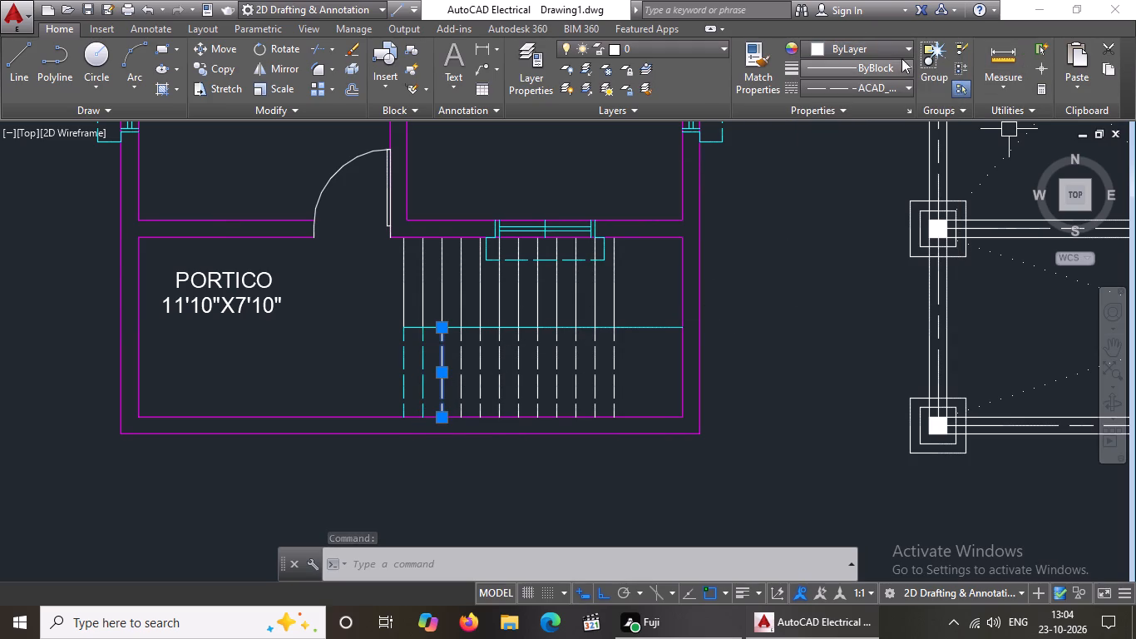
pyautogui.click(888, 47)
pyautogui.click(865, 220)
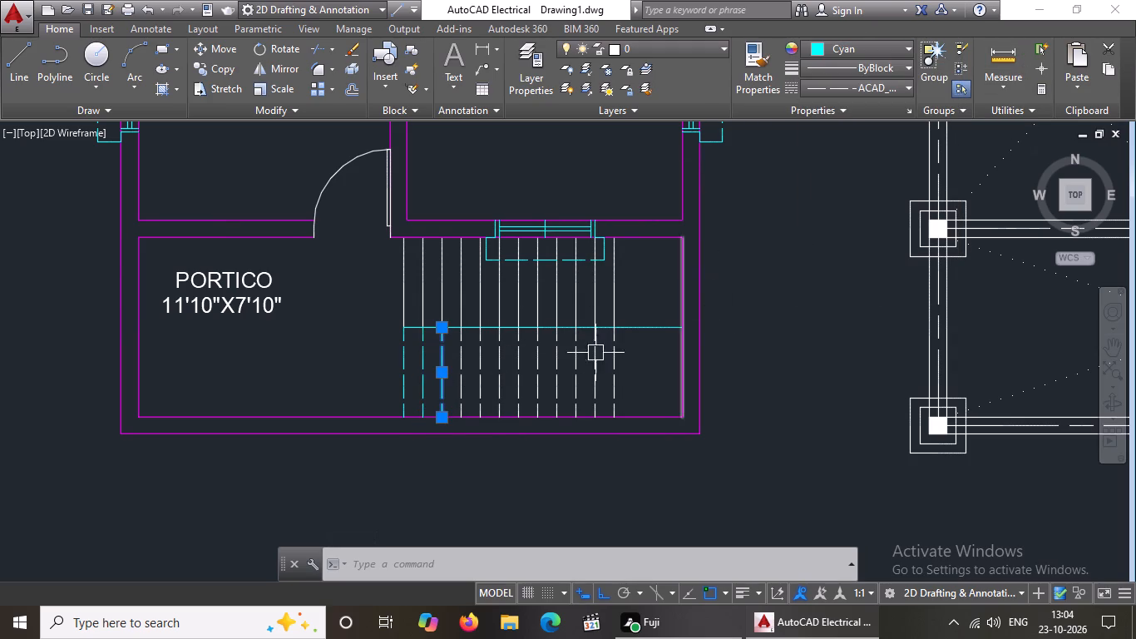
pyautogui.click(455, 355)
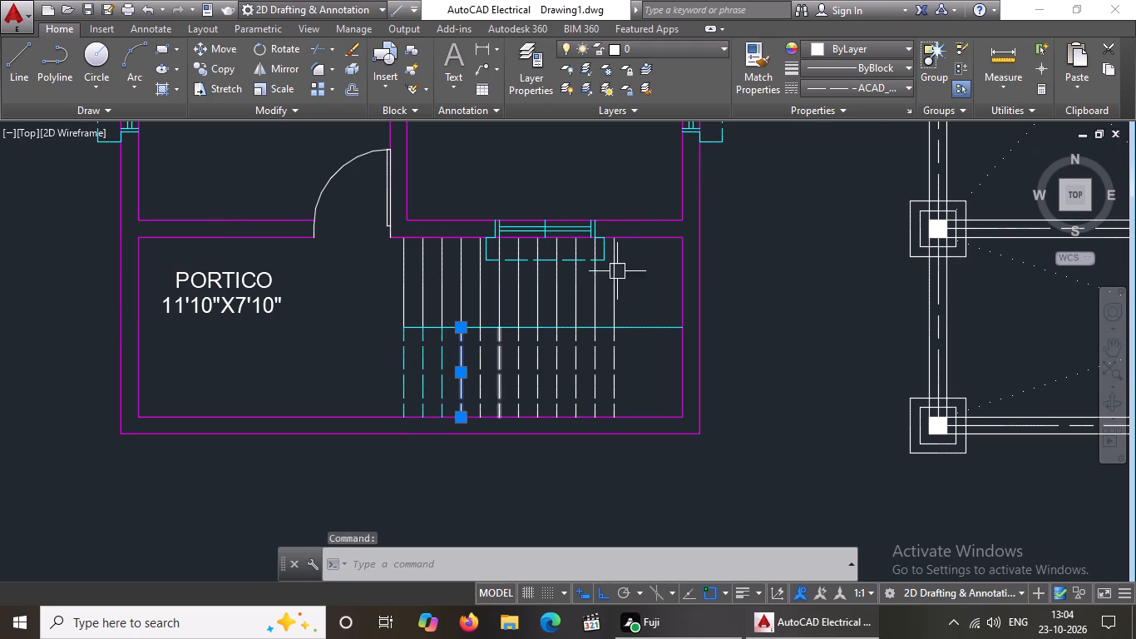
pyautogui.click(875, 42)
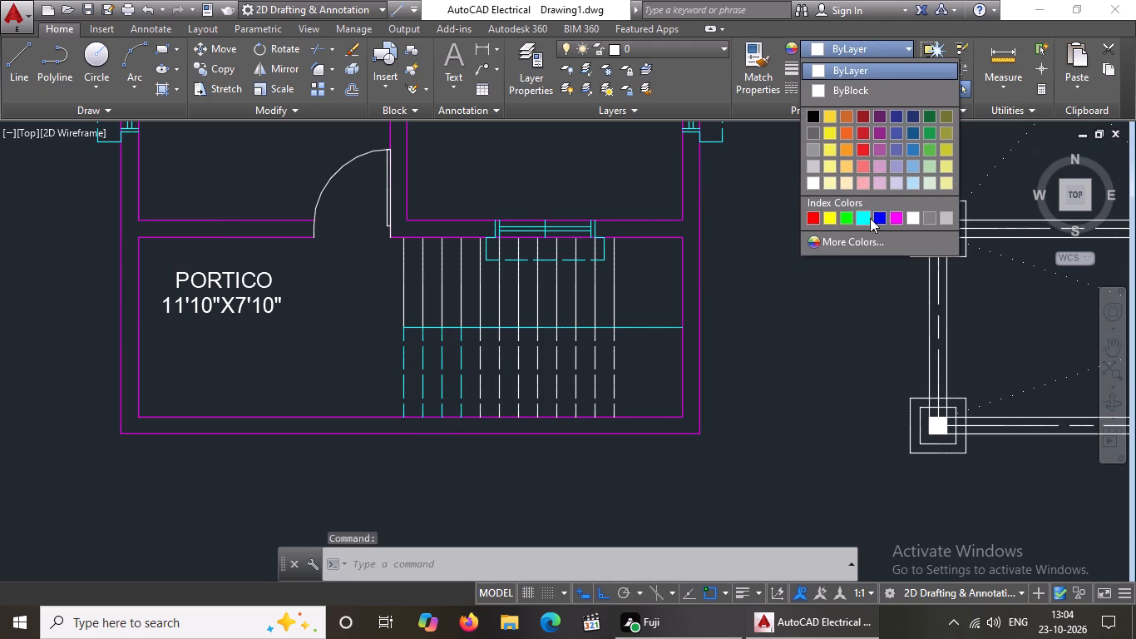
pyautogui.click(863, 214)
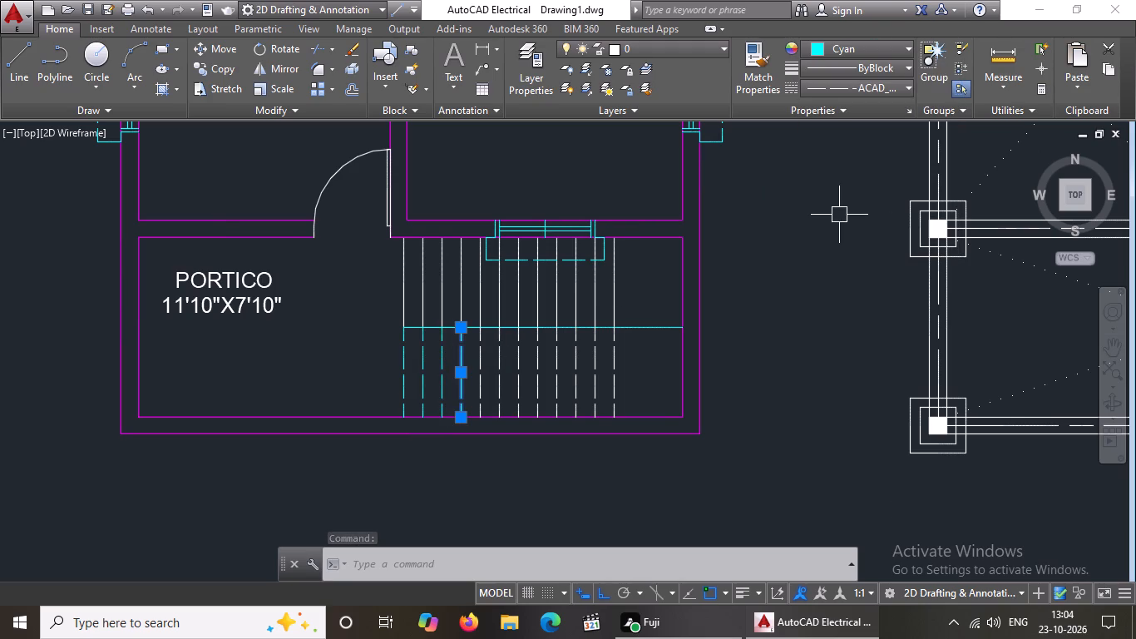
# Change the fifth, sixth and seventh dashed tread lines from the left in the staircase's lower flight to cyan.
pyautogui.click(482, 366)
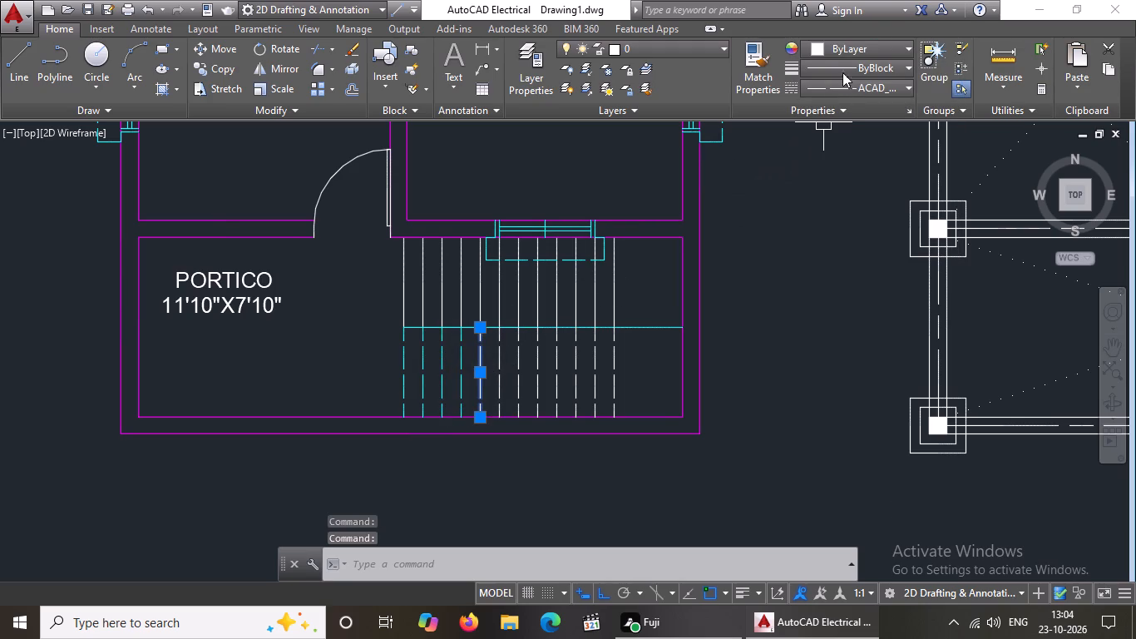
pyautogui.click(847, 46)
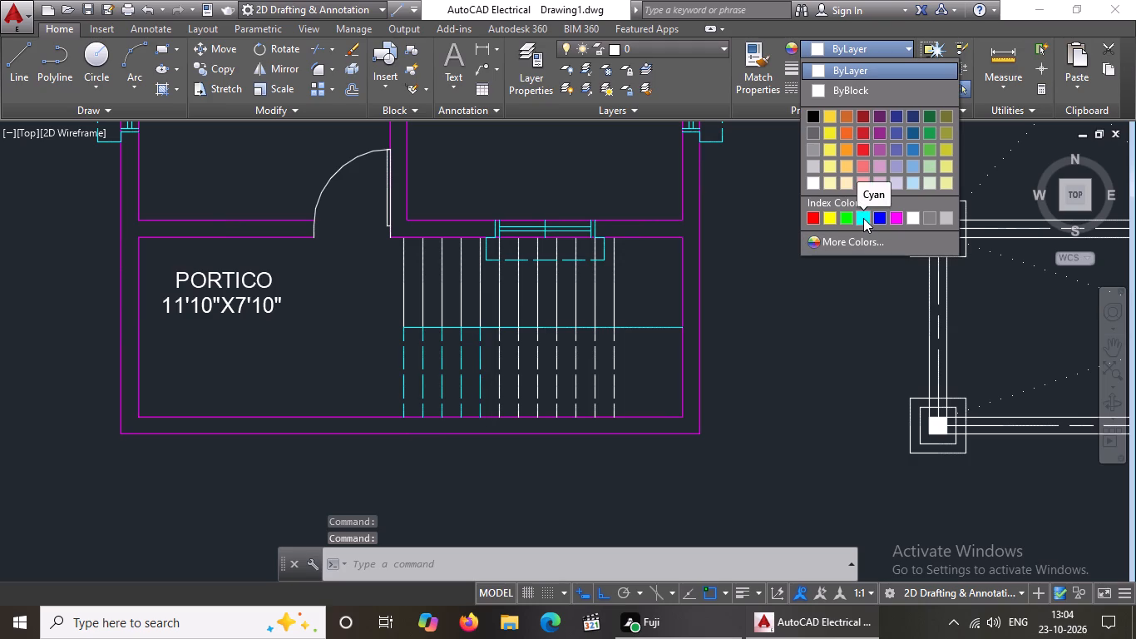
pyautogui.click(863, 218)
pyautogui.click(496, 354)
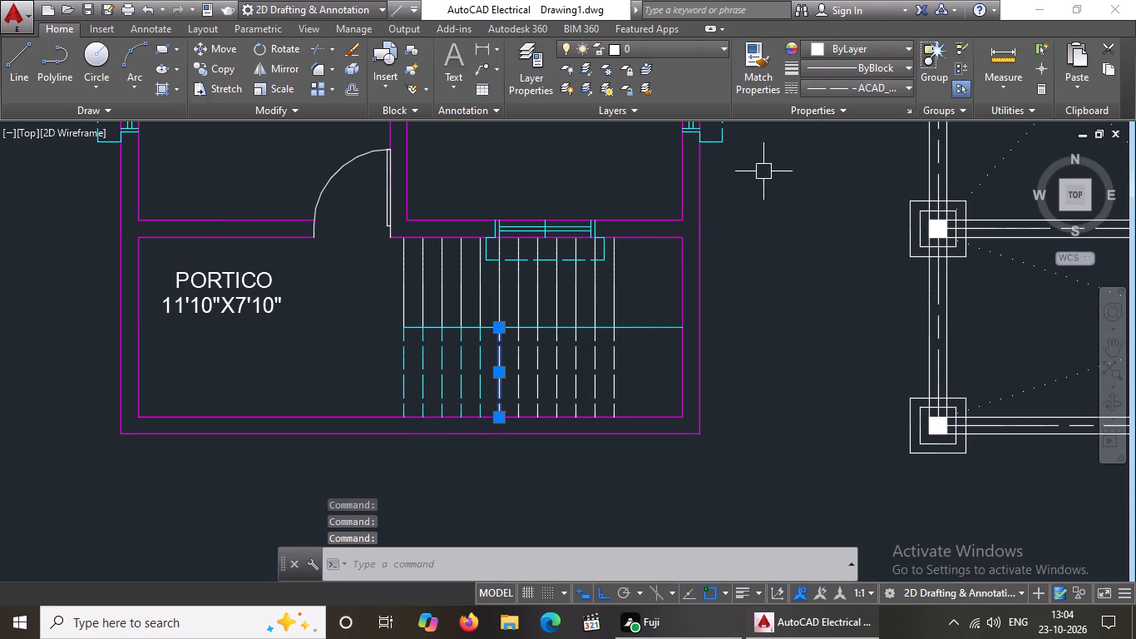
pyautogui.click(861, 50)
pyautogui.click(867, 217)
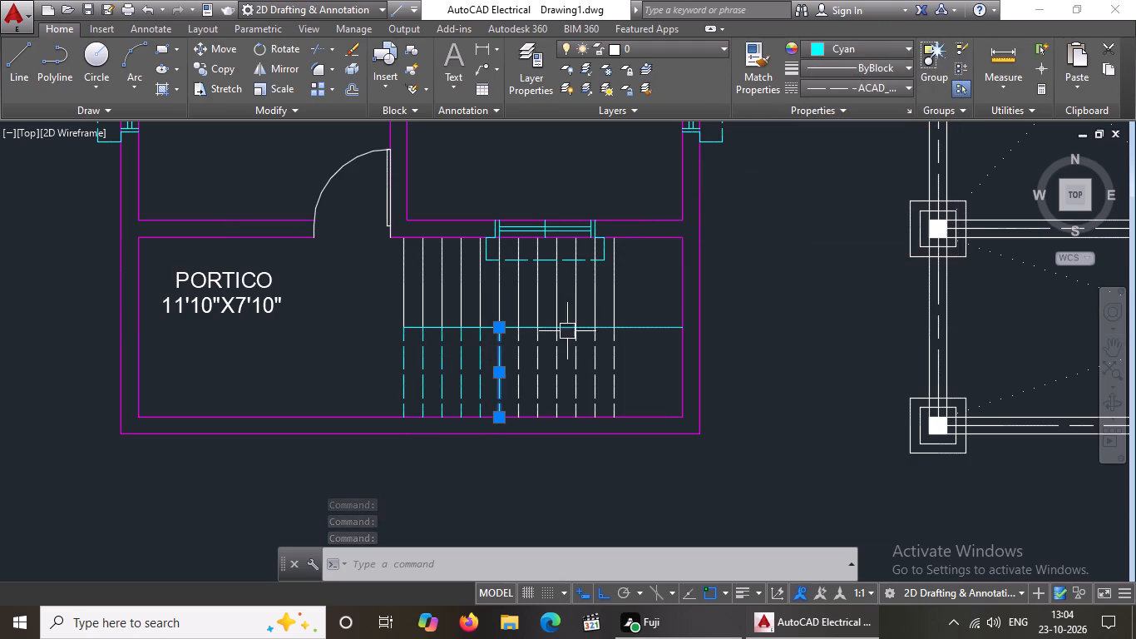
pyautogui.click(521, 373)
pyautogui.click(848, 36)
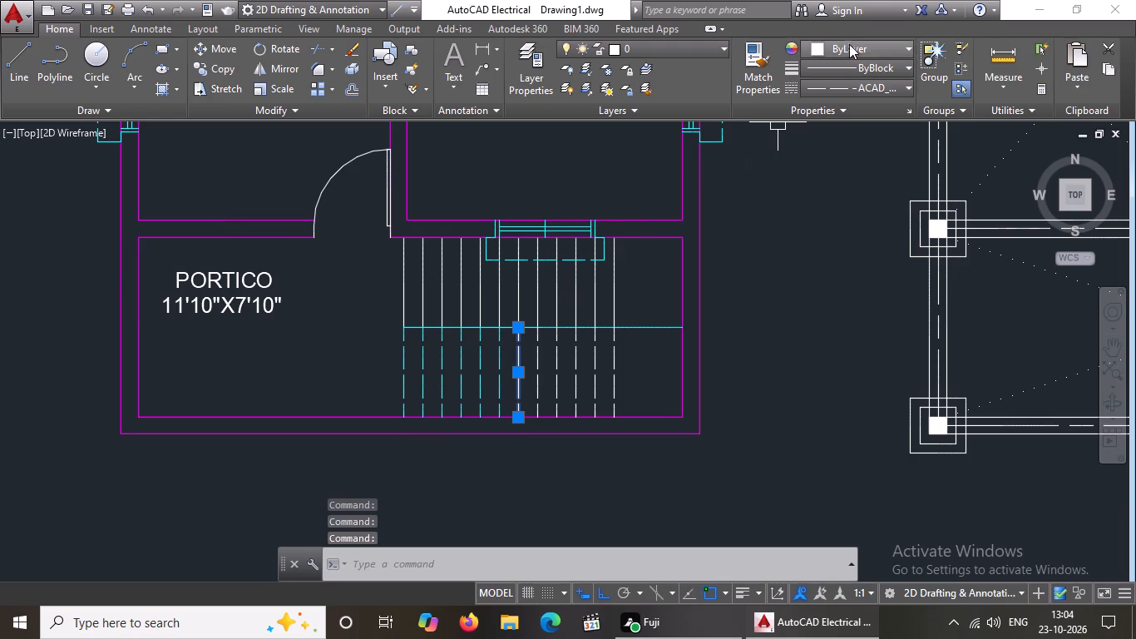
pyautogui.click(851, 47)
pyautogui.click(863, 221)
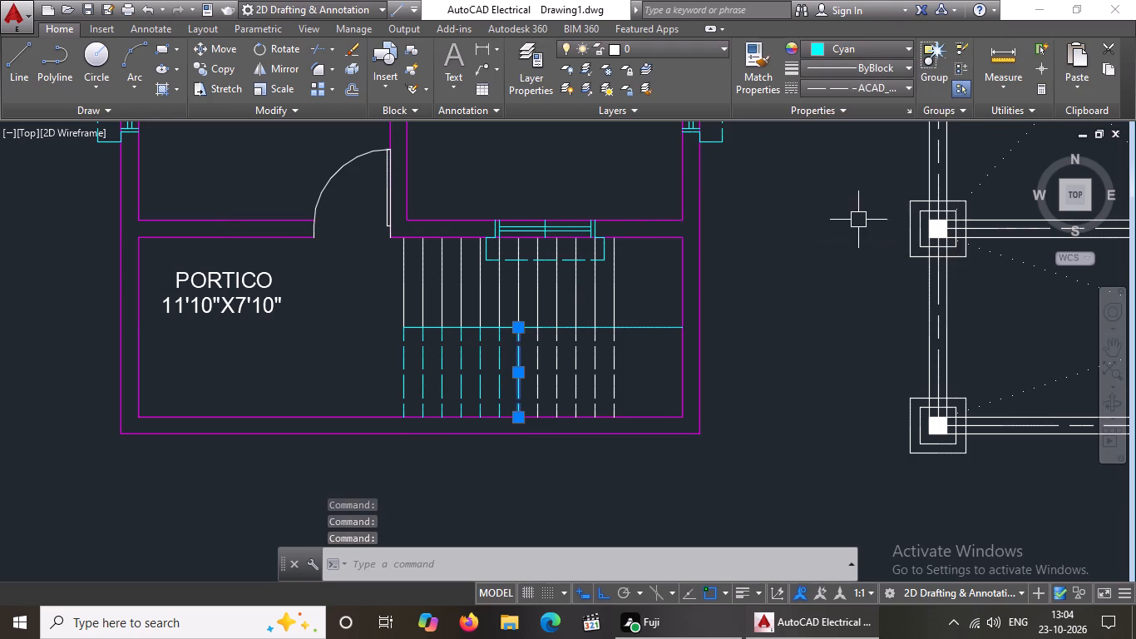
pyautogui.press('Escape')
# Change the eighth, ninth and tenth dashed tread lines from the left in the staircase's lower flight to cyan.
pyautogui.click(542, 359)
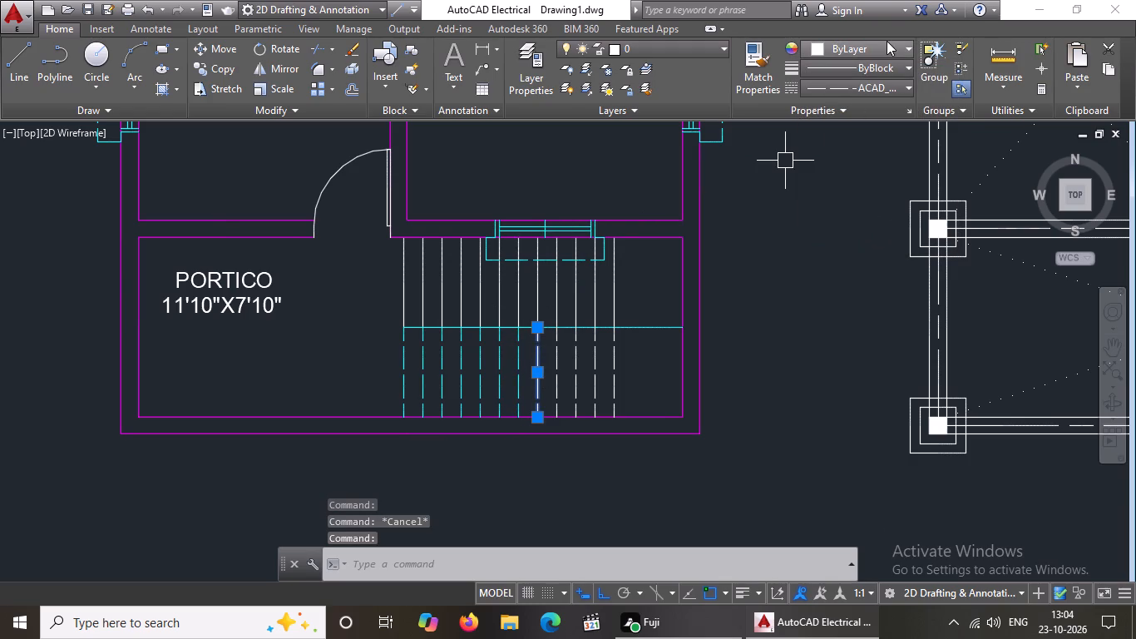
pyautogui.click(885, 40)
pyautogui.click(866, 215)
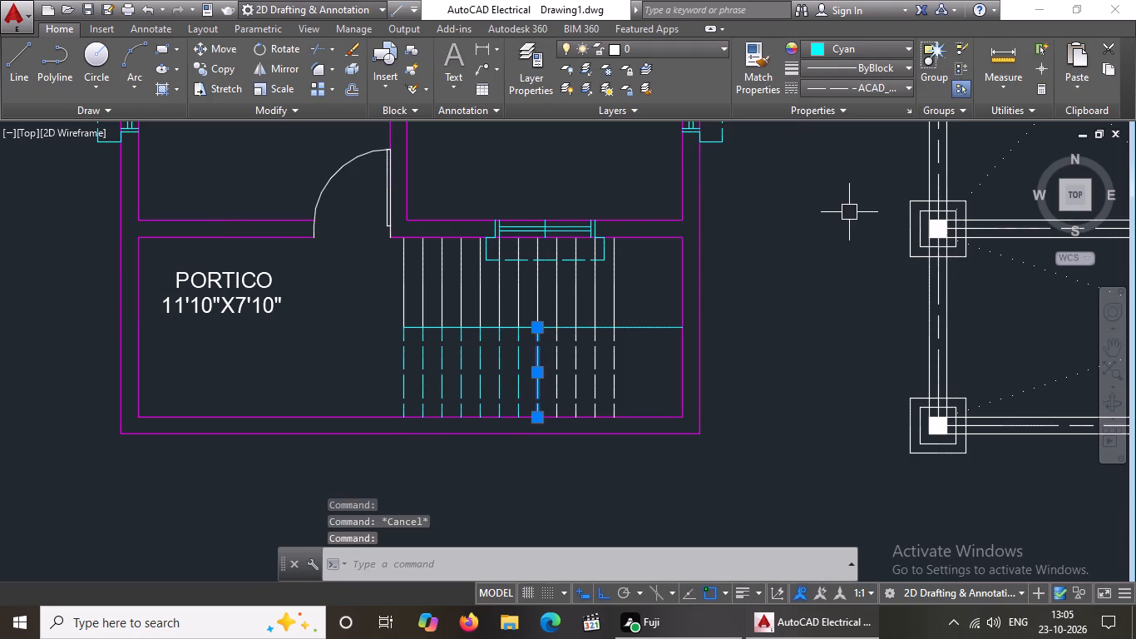
pyautogui.press('Escape')
pyautogui.click(552, 355)
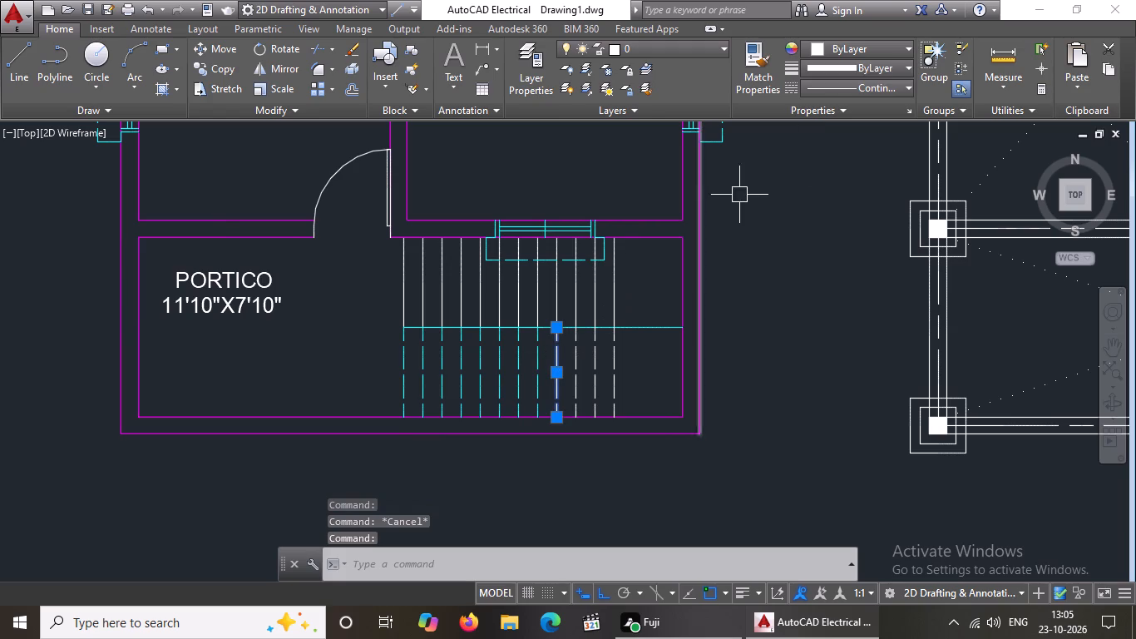
pyautogui.click(863, 49)
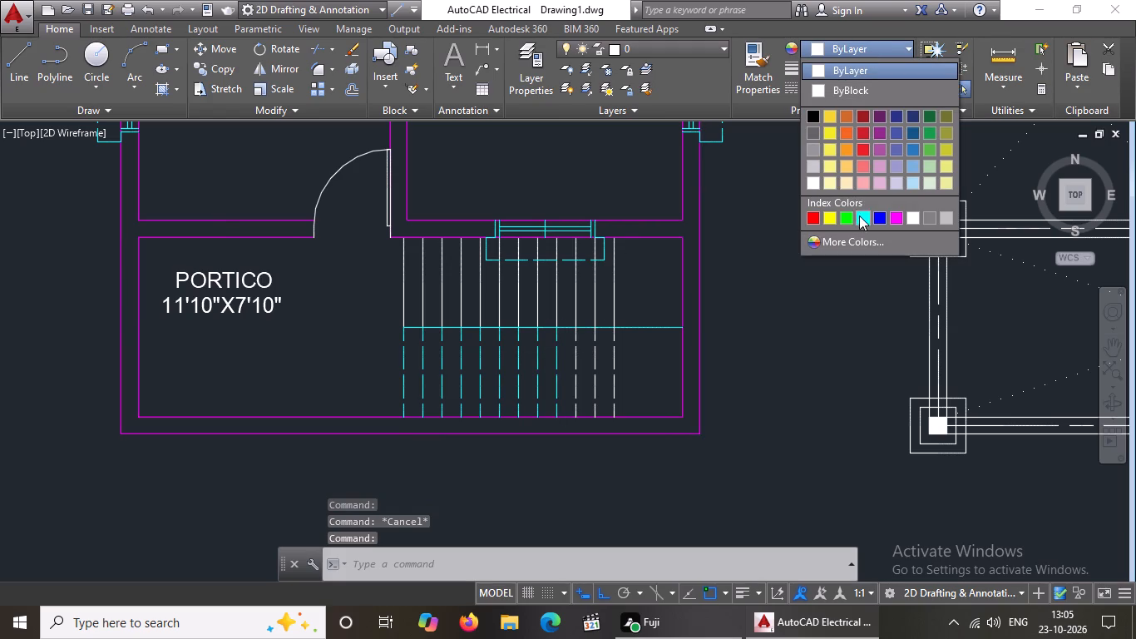
pyautogui.click(860, 215)
pyautogui.press('Escape')
pyautogui.click(572, 375)
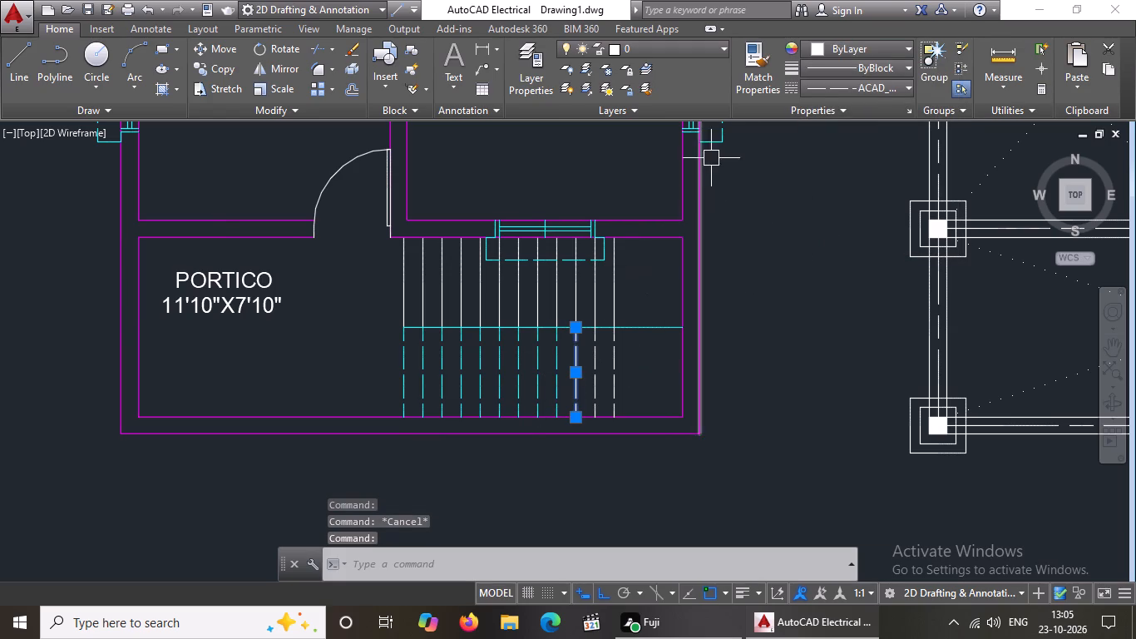
pyautogui.click(845, 51)
pyautogui.click(859, 215)
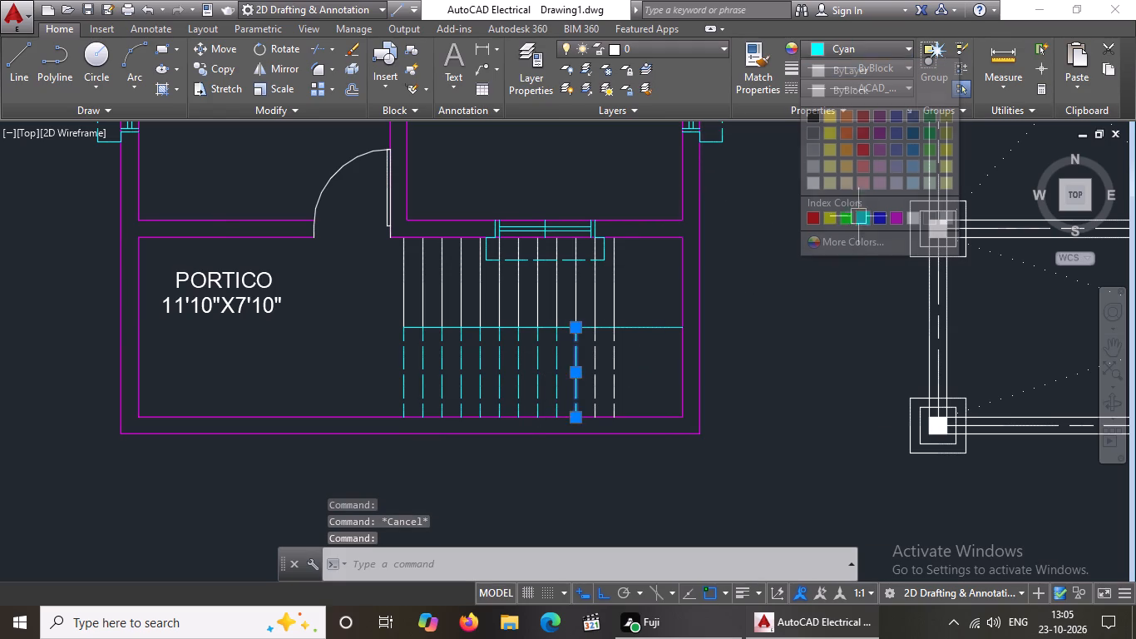
pyautogui.press('Escape')
# Change the two rightmost dashed tread lines in the staircase's lower flight to cyan, one at a time.
pyautogui.click(594, 353)
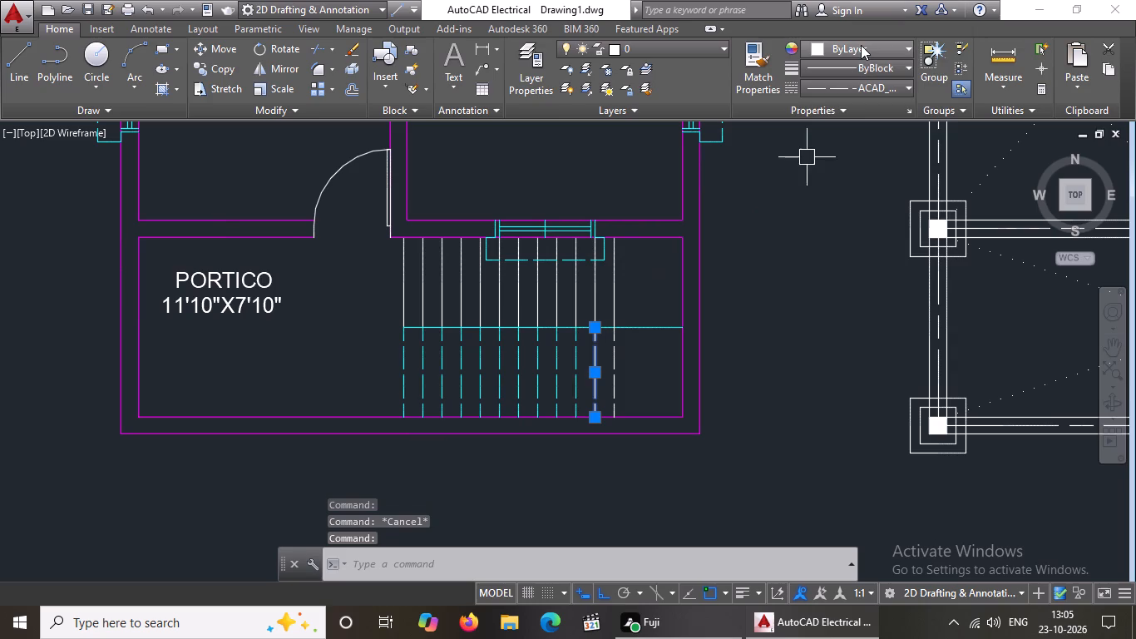
pyautogui.click(861, 45)
pyautogui.click(860, 223)
pyautogui.press('Escape')
pyautogui.click(617, 346)
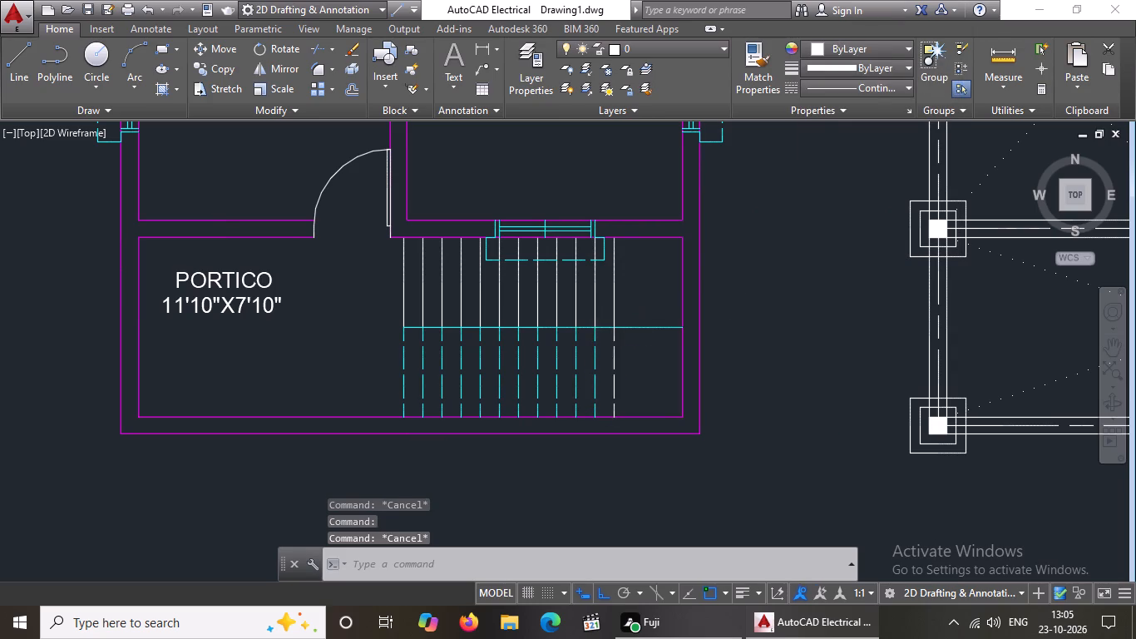
pyautogui.click(852, 47)
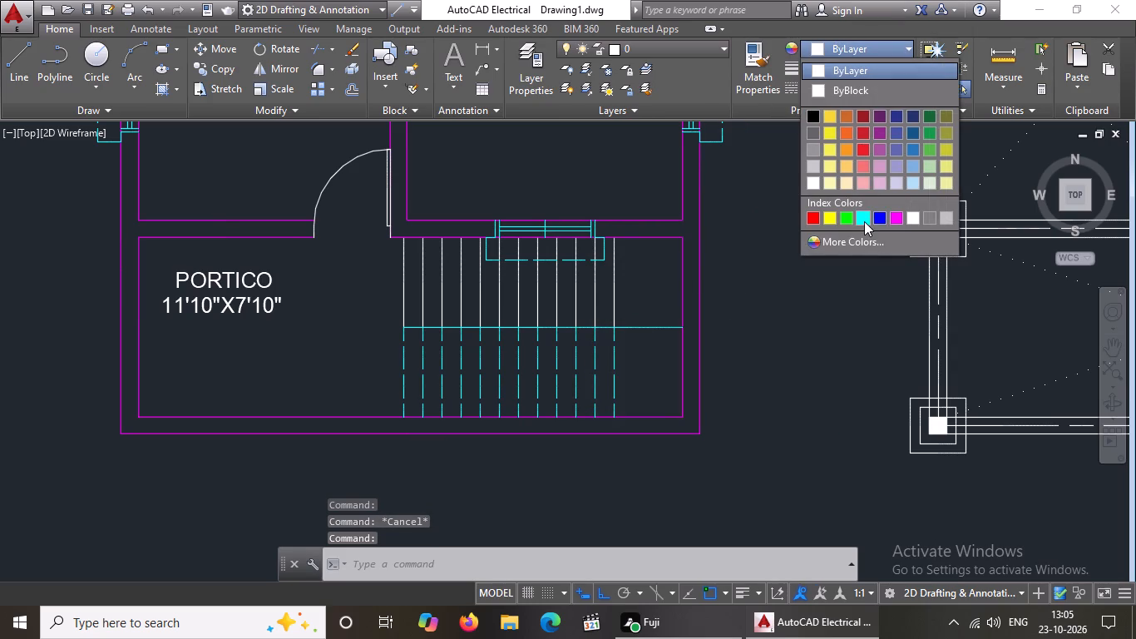
pyautogui.click(864, 221)
pyautogui.scroll(-2, 721, 235)
pyautogui.press('Escape')
# Change all the solid tread lines in the staircase's upper flight to cyan together.
pyautogui.scroll(3, 637, 252)
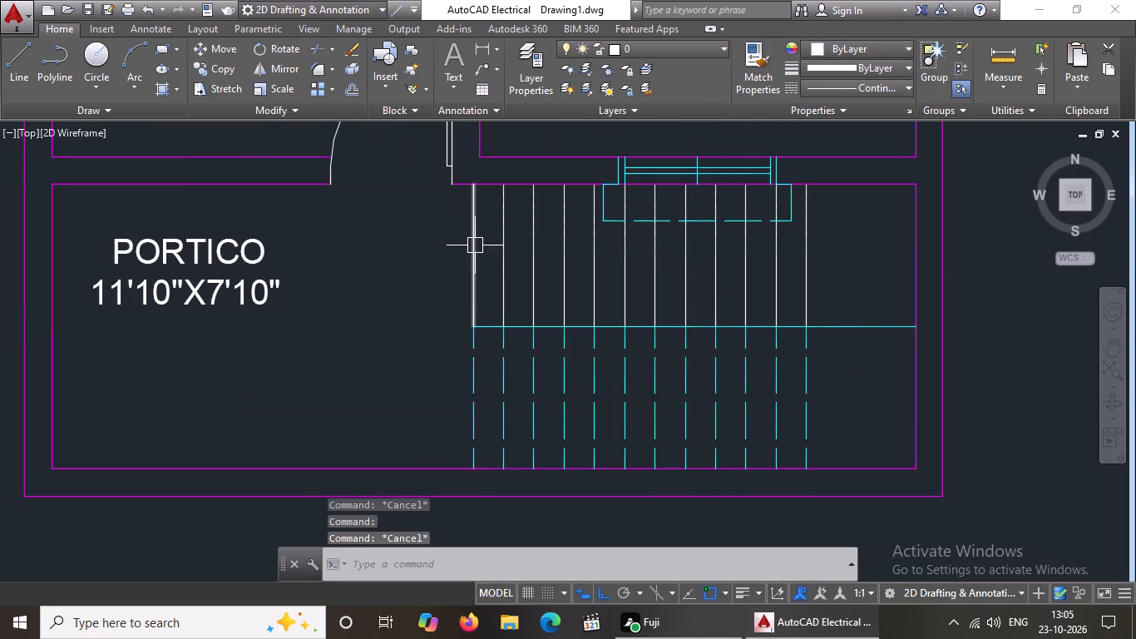
pyautogui.click(833, 249)
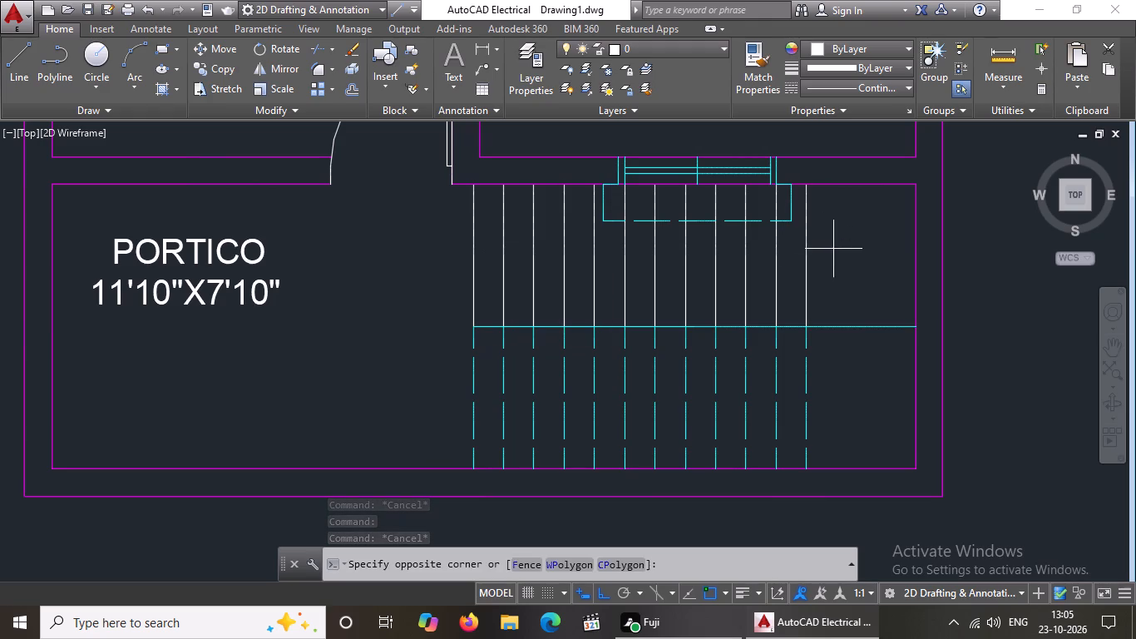
pyautogui.click(400, 285)
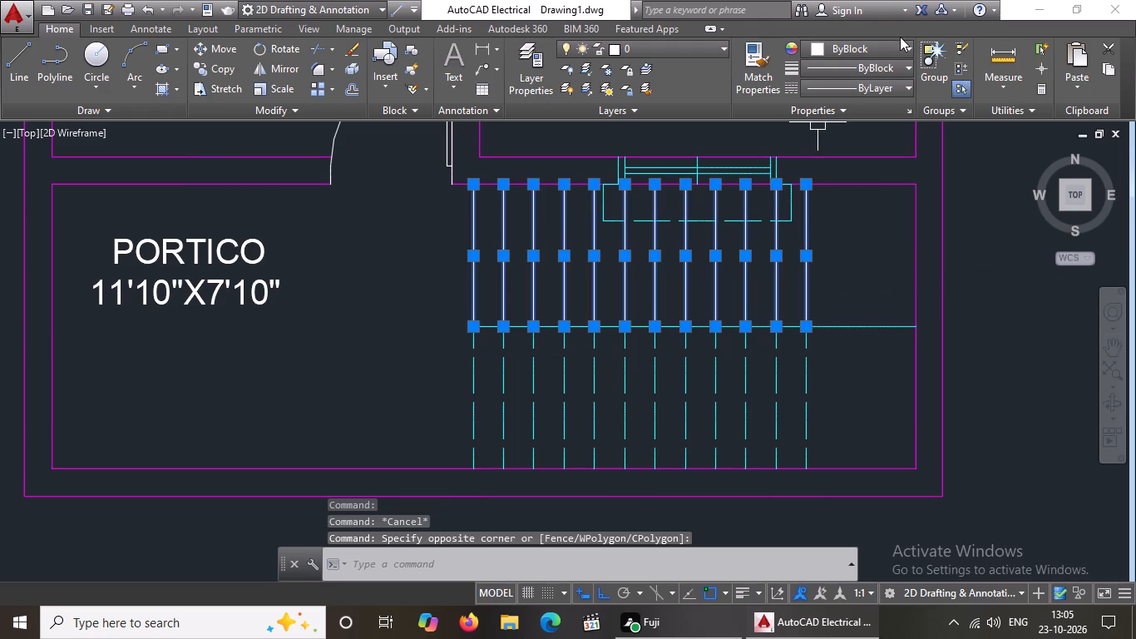
pyautogui.click(896, 51)
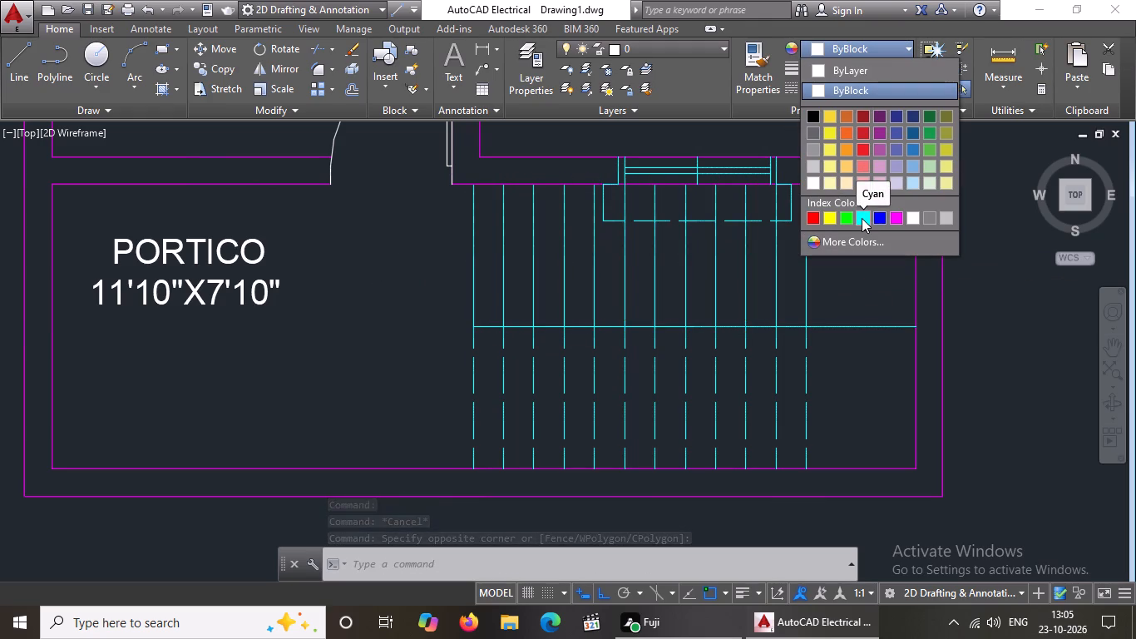
pyautogui.click(862, 217)
pyautogui.scroll(-2, 743, 220)
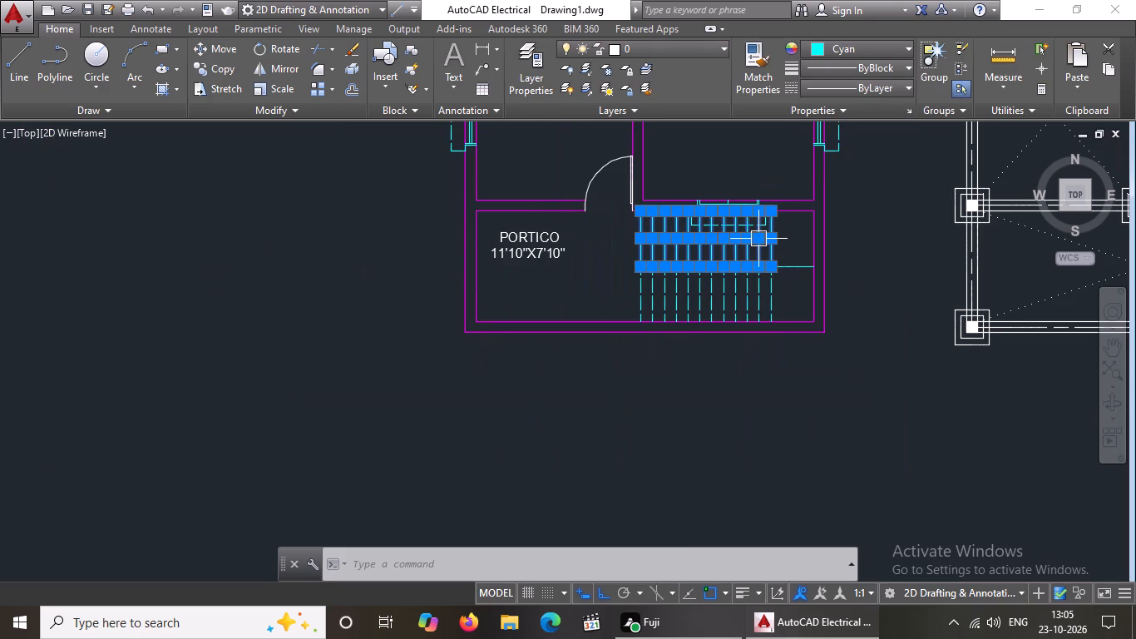
pyautogui.press('Escape')
# Add single-line text W about 1' high, rotated 270°, beside the east window of the 12'0"X12'0" bedroom.
pyautogui.scroll(2, 772, 196)
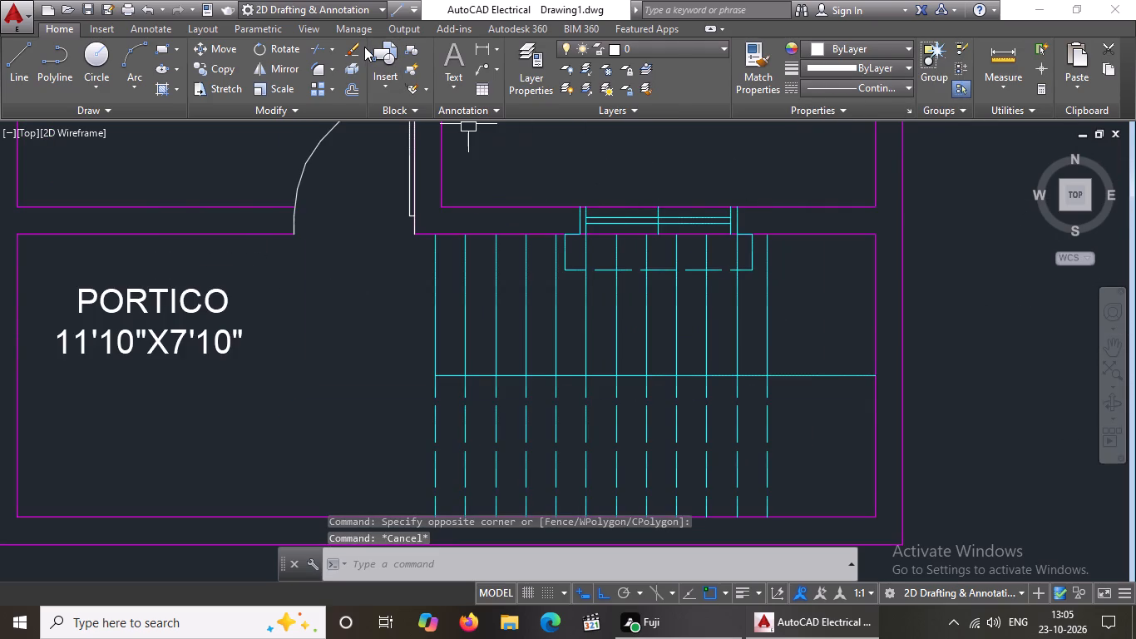
pyautogui.click(462, 88)
pyautogui.click(483, 147)
pyautogui.scroll(-3, 691, 261)
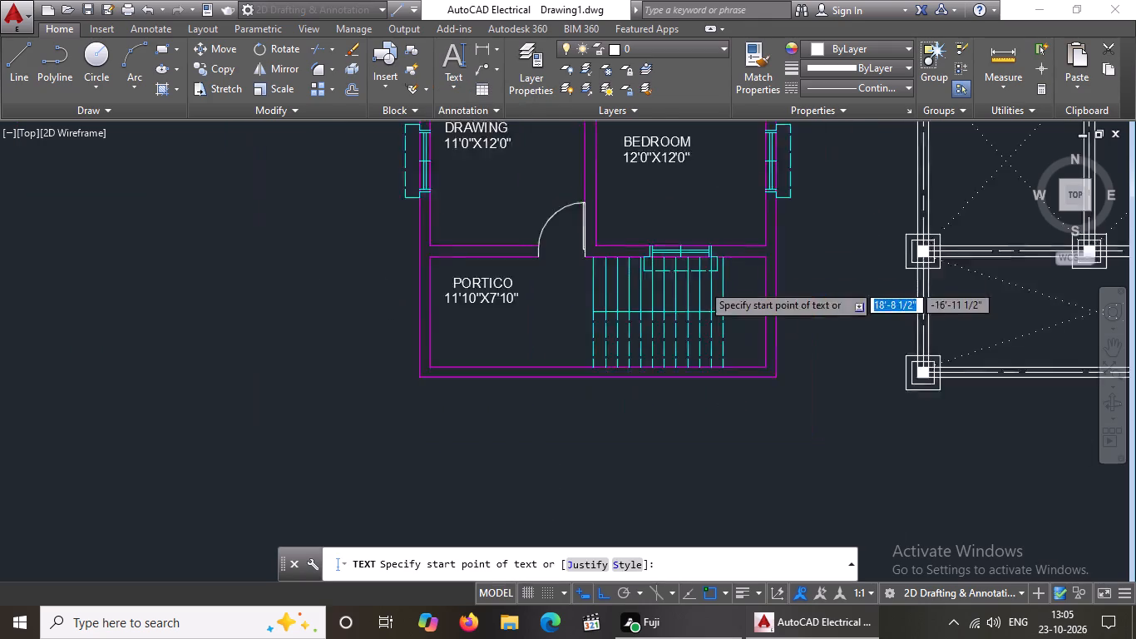
pyautogui.scroll(-2, 703, 285)
pyautogui.scroll(3, 712, 234)
pyautogui.scroll(2, 743, 301)
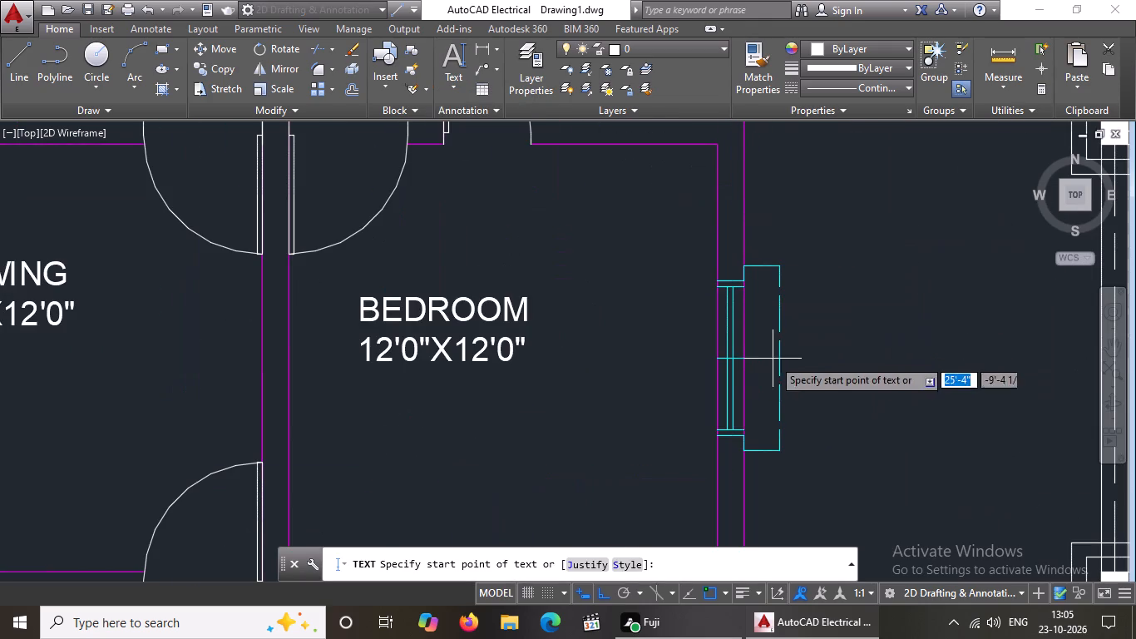
pyautogui.click(753, 347)
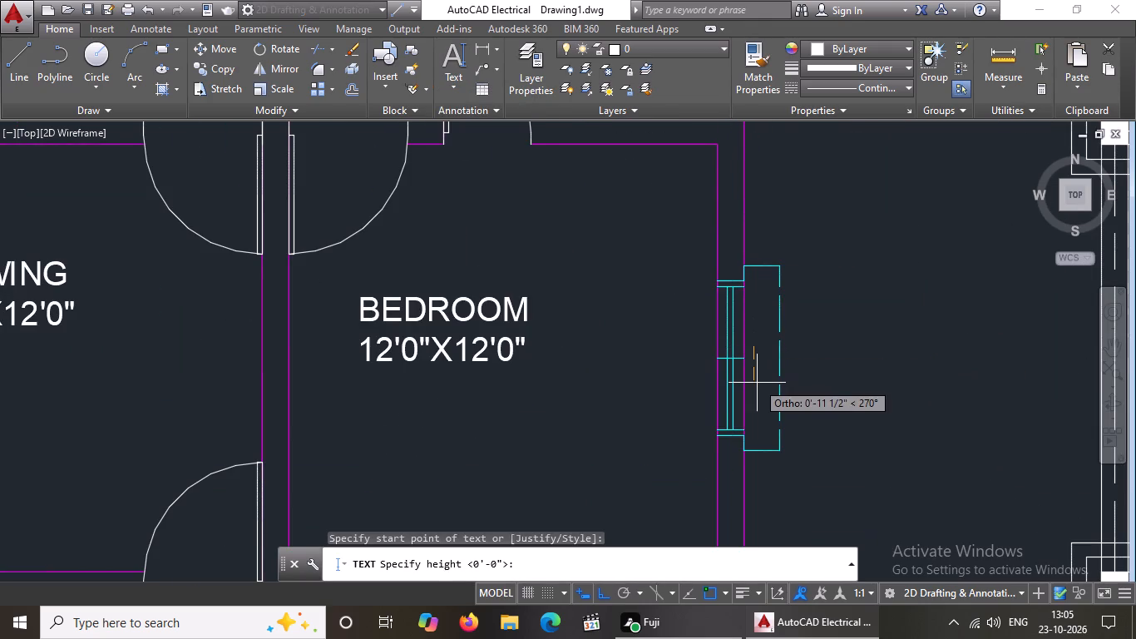
pyautogui.click(757, 383)
pyautogui.click(757, 383)
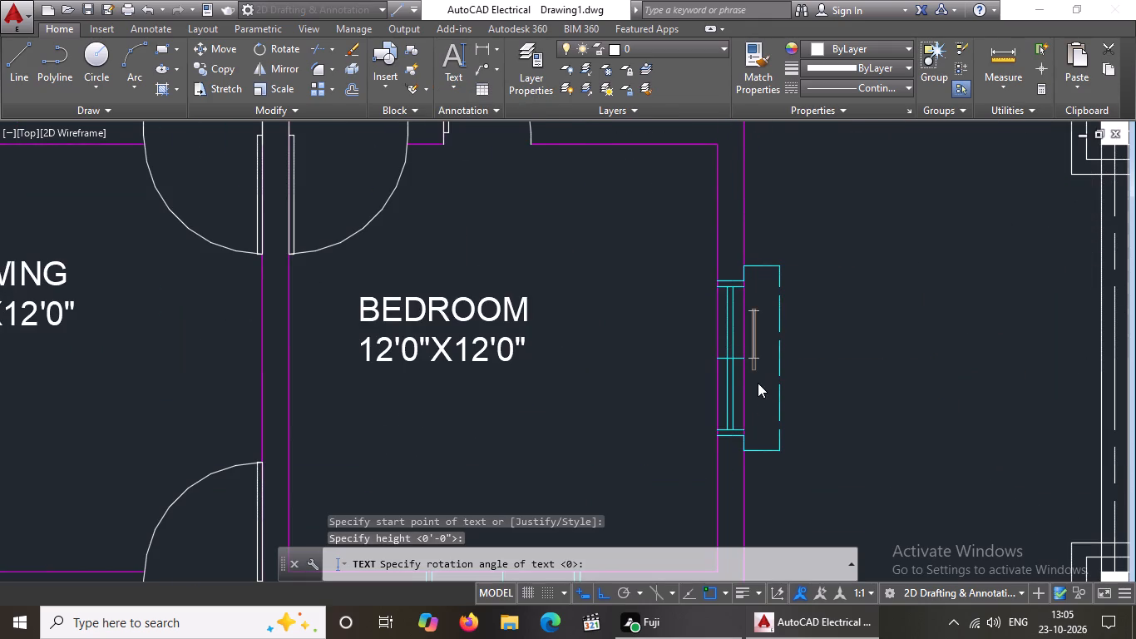
pyautogui.press('w')
pyautogui.press('Return')
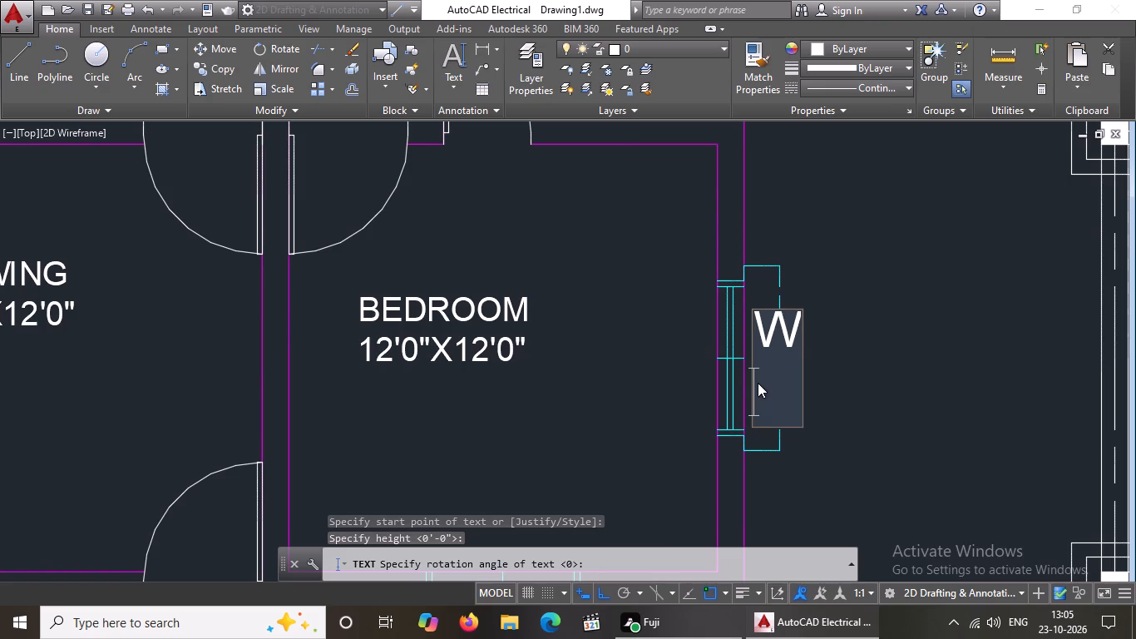
pyautogui.press('Escape')
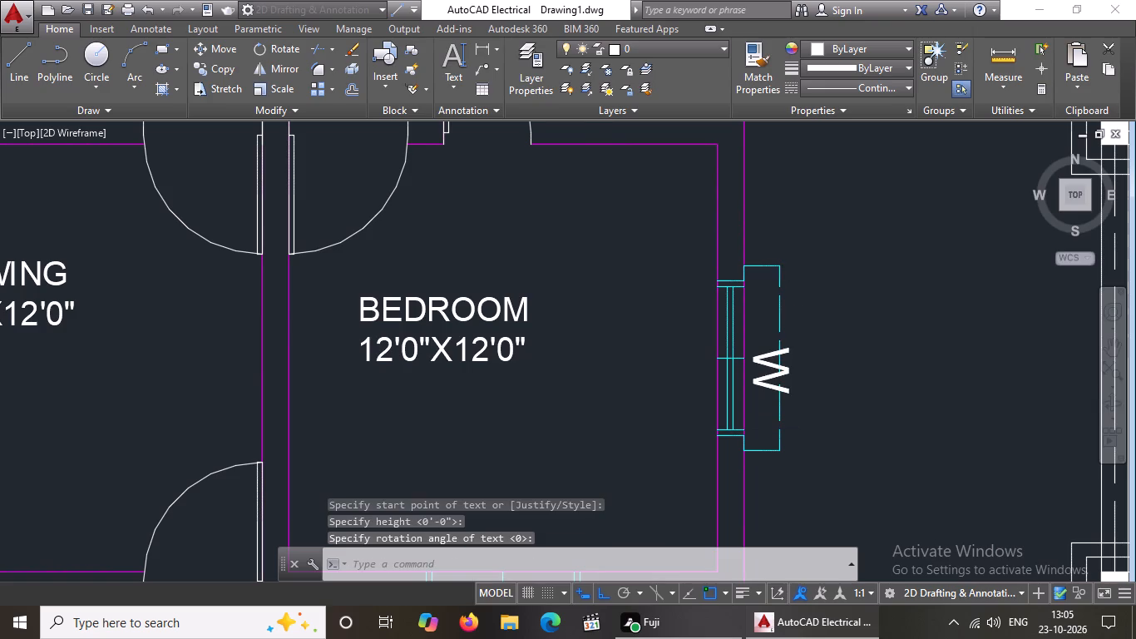
# Rotate the W window label to 0° so that it reads horizontally.
pyautogui.click(766, 384)
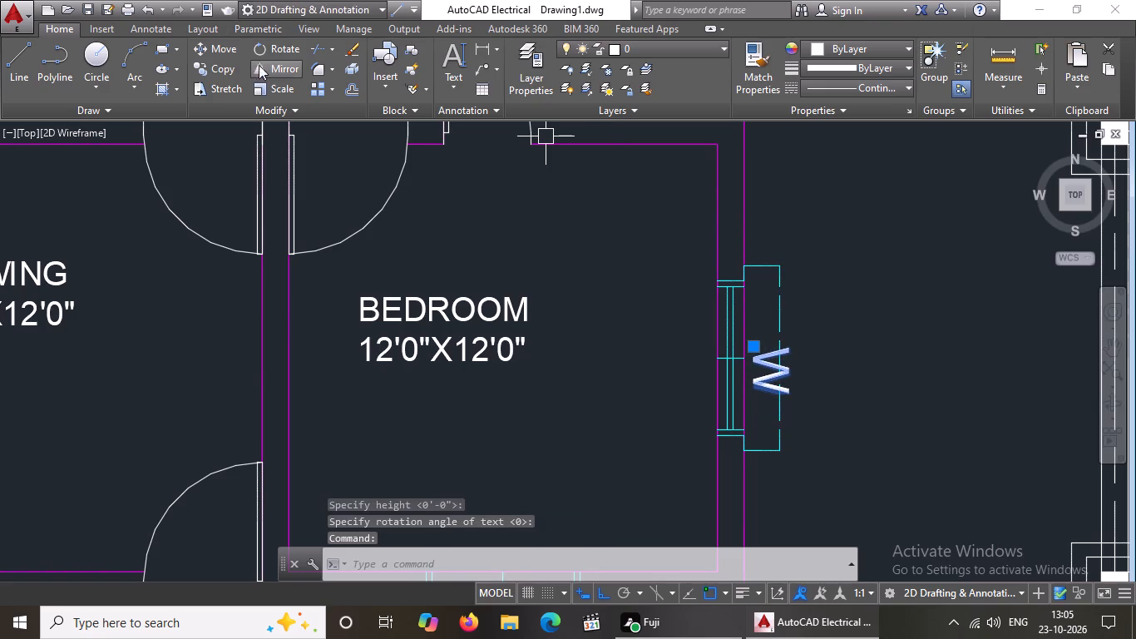
pyautogui.click(272, 46)
pyautogui.click(773, 384)
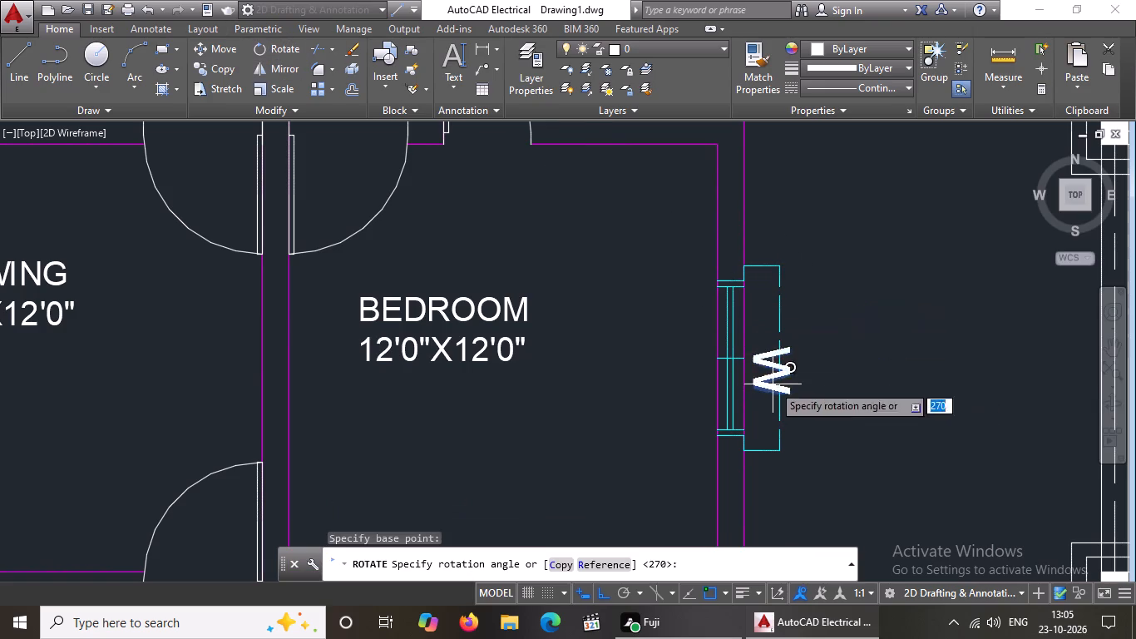
pyautogui.click(778, 285)
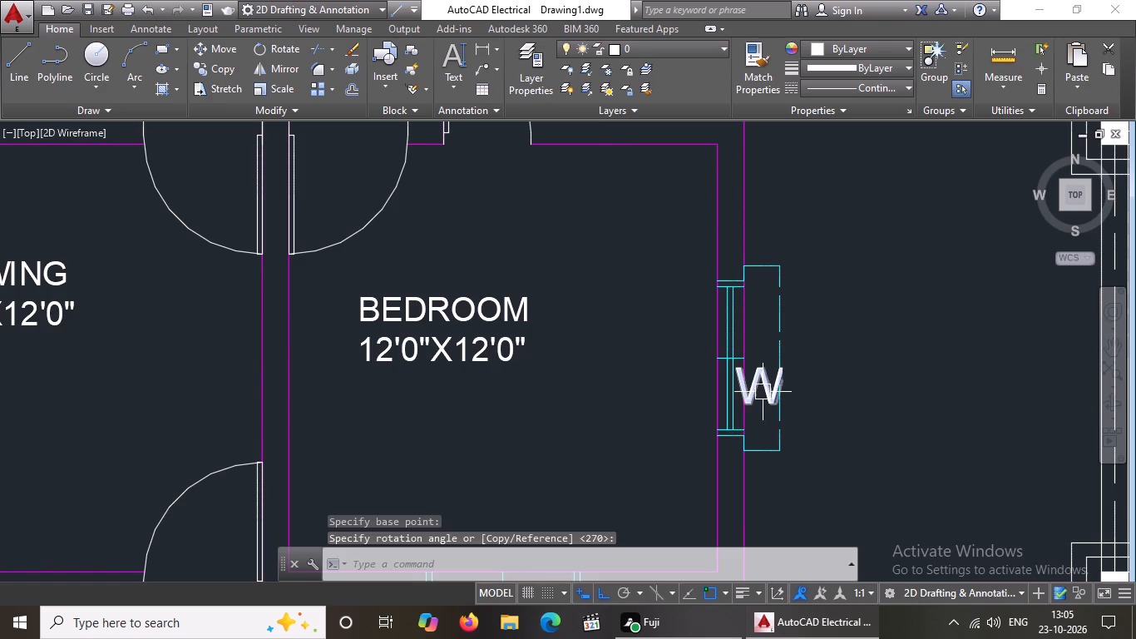
# Set the text height of the W window label to 8" in its properties.
pyautogui.click(764, 389)
pyautogui.moveTo(701, 260); pyautogui.dragTo(719, 258, button='right')
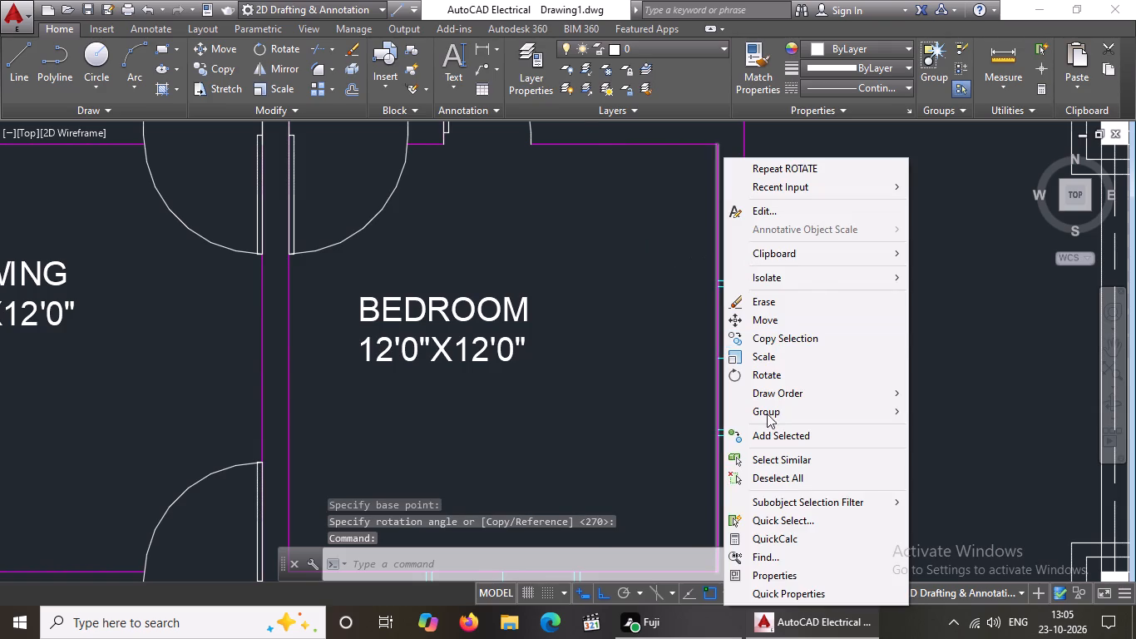
pyautogui.click(752, 567)
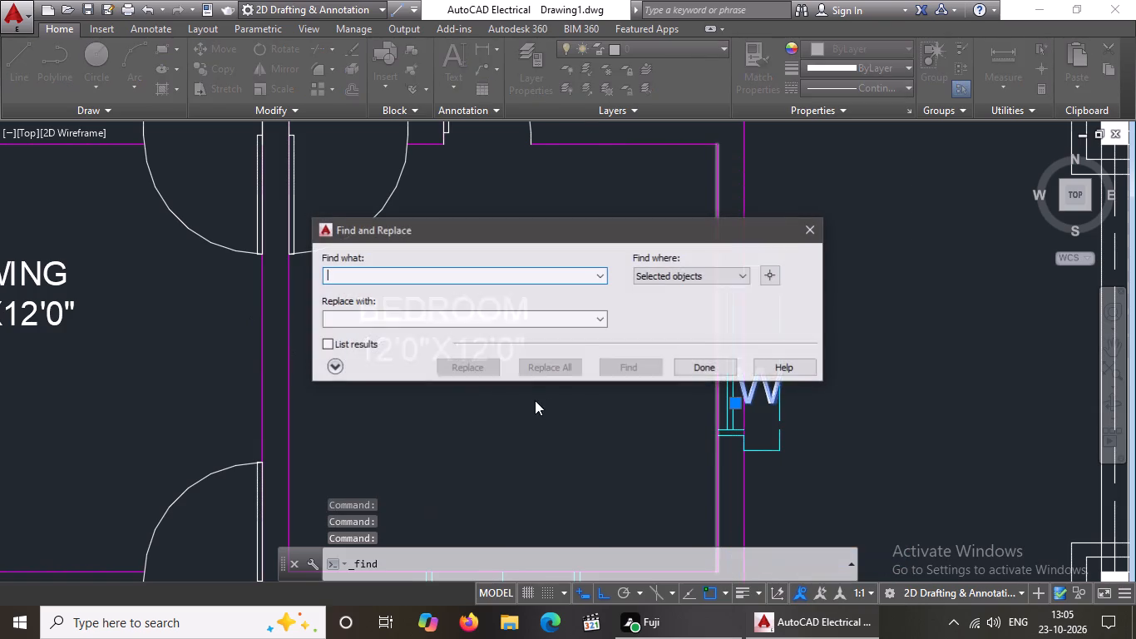
pyautogui.click(812, 220)
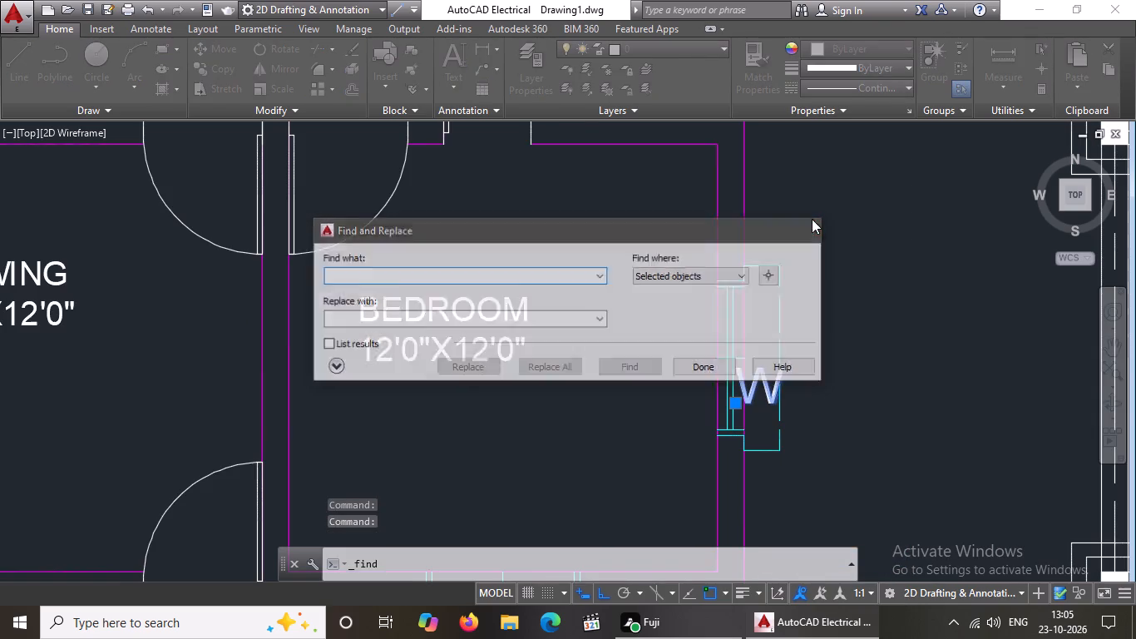
pyautogui.rightClick(862, 384)
pyautogui.click(912, 574)
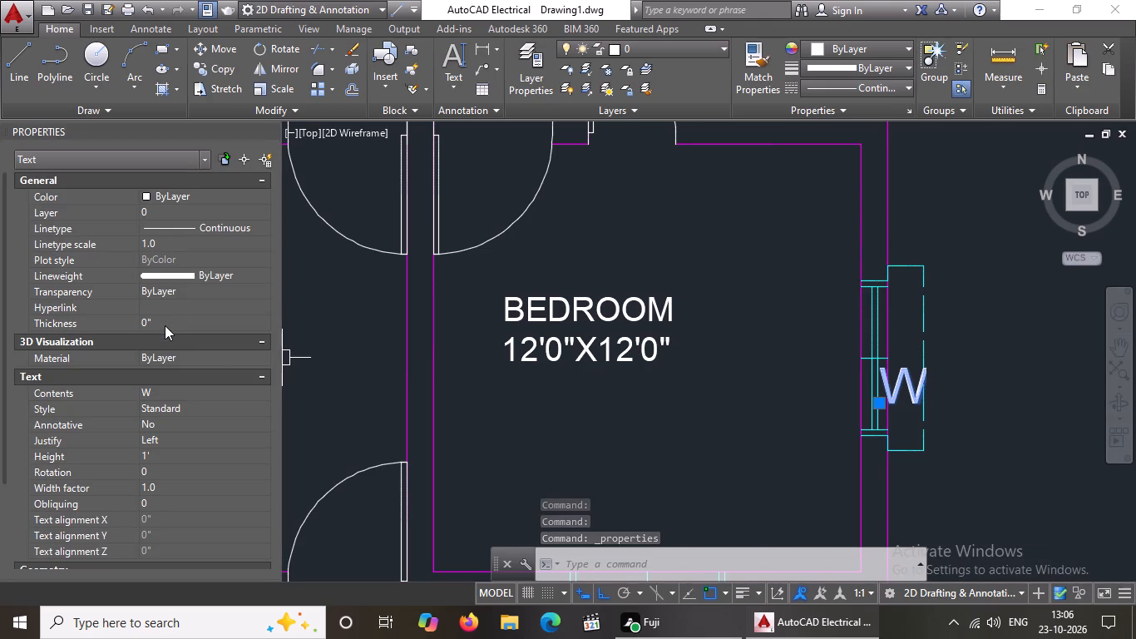
pyautogui.click(170, 458)
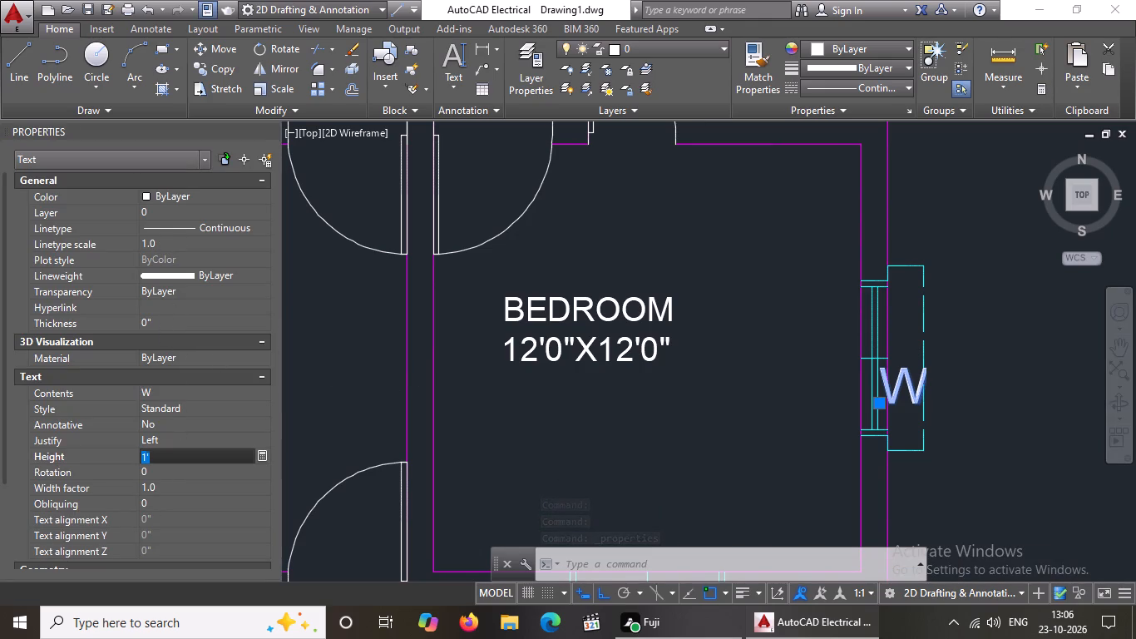
pyautogui.press('BackSpace')
pyautogui.press('BackSpace')
pyautogui.press('BackSpace')
pyautogui.press('BackSpace')
pyautogui.press('BackSpace')
pyautogui.press('8')
pyautogui.hotkey('shift', '"')
pyautogui.press('Return')
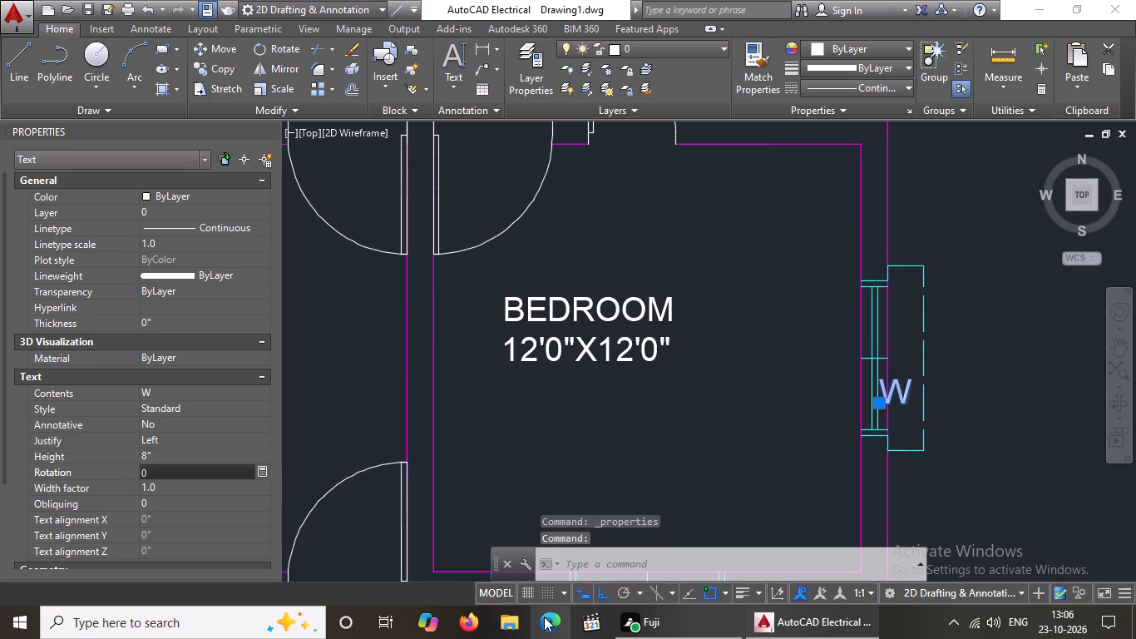
pyautogui.click(268, 127)
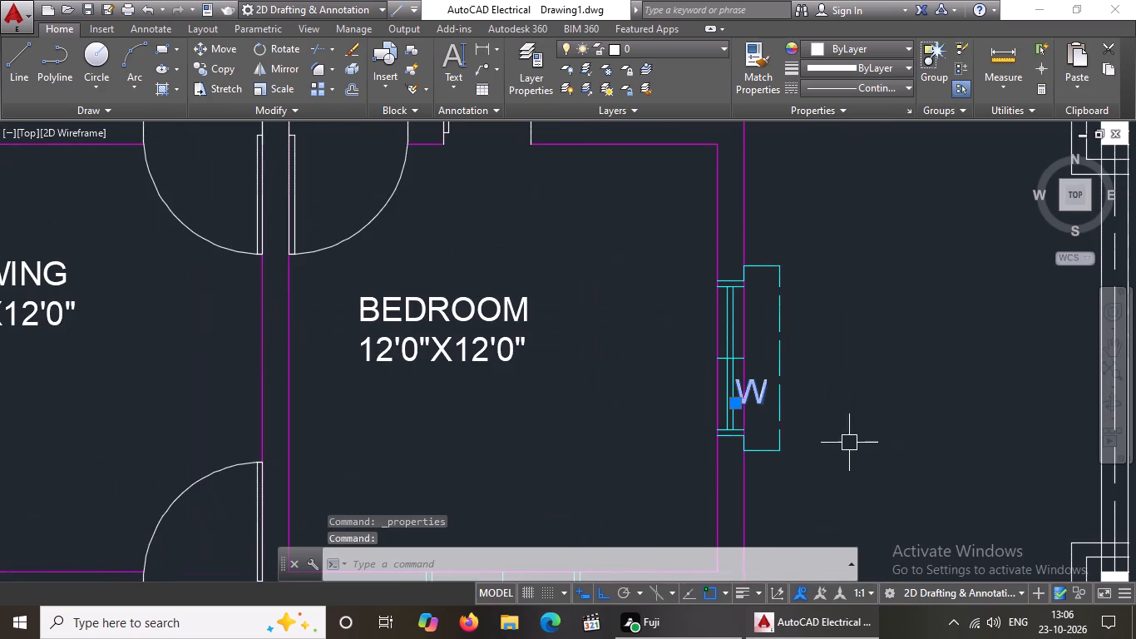
pyautogui.press('Escape')
# Turn Ortho off and move the W label just outside the wall, inside the bedroom's east window projection.
pyautogui.click(758, 392)
pyautogui.click(731, 405)
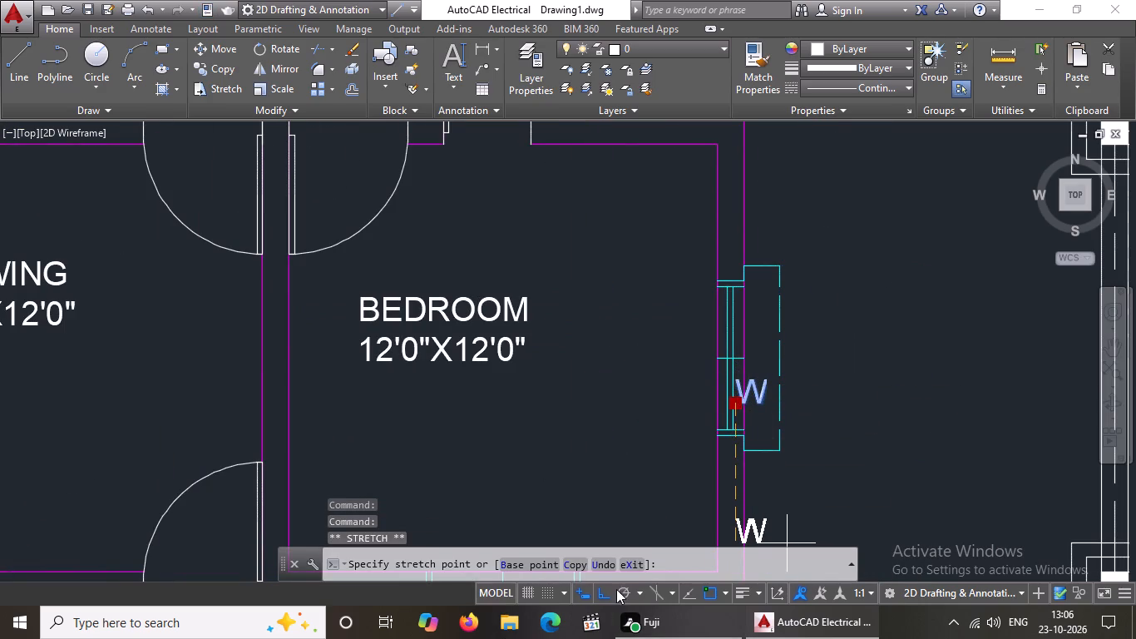
pyautogui.click(595, 588)
pyautogui.scroll(2, 773, 379)
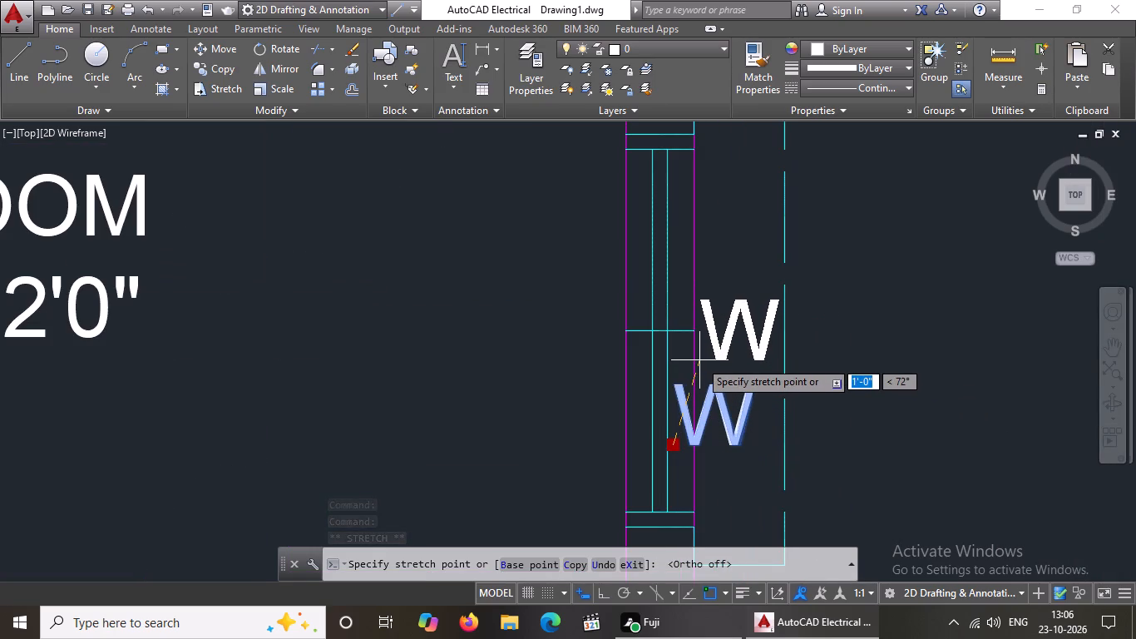
pyautogui.click(699, 360)
pyautogui.scroll(-4, 723, 359)
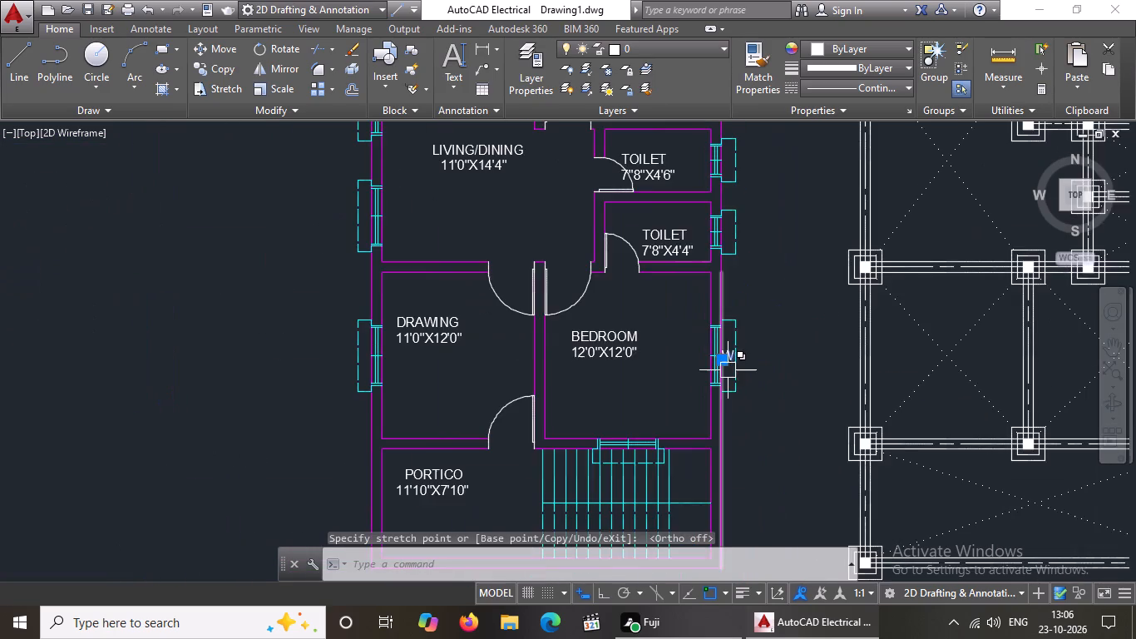
# Copy the W label from the 12'0"X12'0" bedroom's east window into the 7'8"X4'4" toilet's window projection.
pyautogui.scroll(-1, 729, 371)
pyautogui.moveTo(739, 354); pyautogui.dragTo(763, 315, button='middle')
pyautogui.scroll(1, 775, 285)
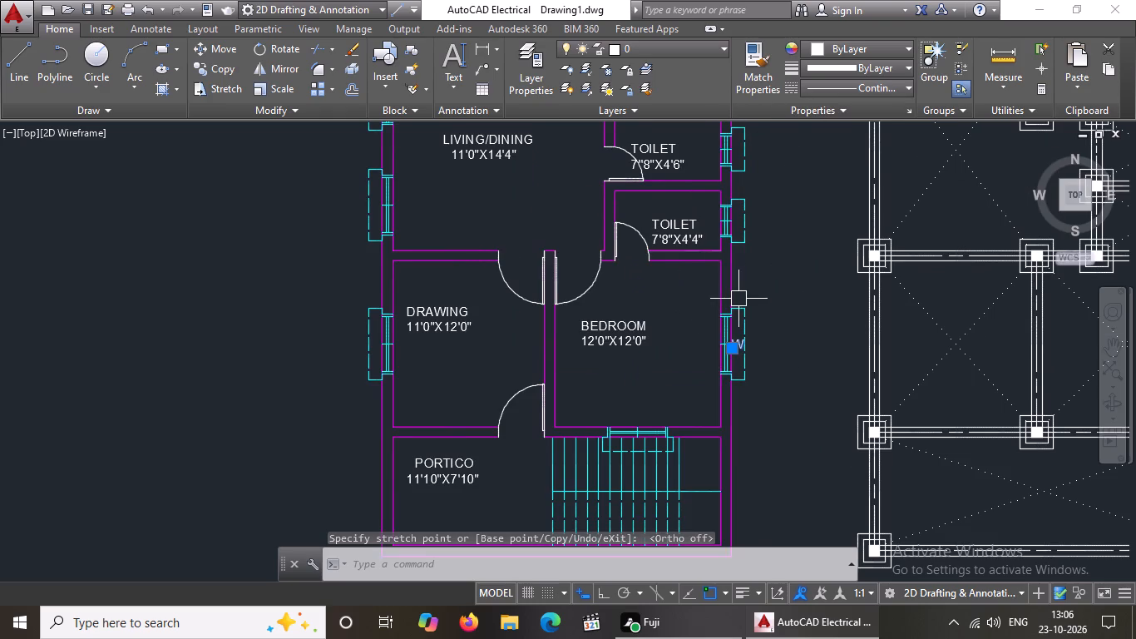
pyautogui.moveTo(738, 297); pyautogui.dragTo(731, 314, button='middle')
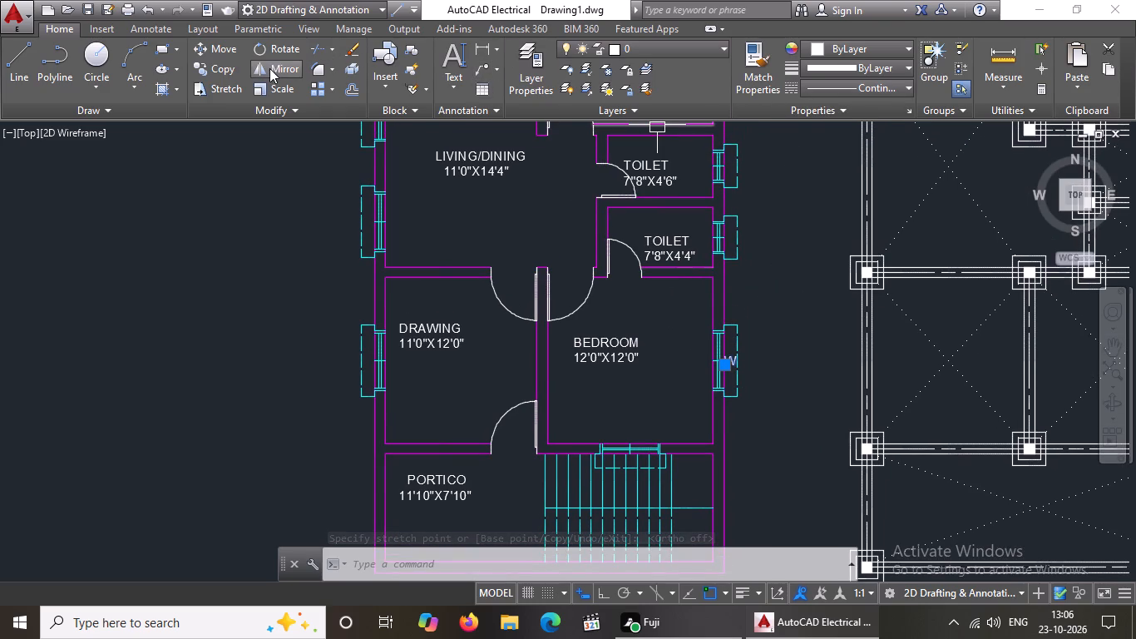
pyautogui.click(210, 67)
pyautogui.scroll(2, 729, 359)
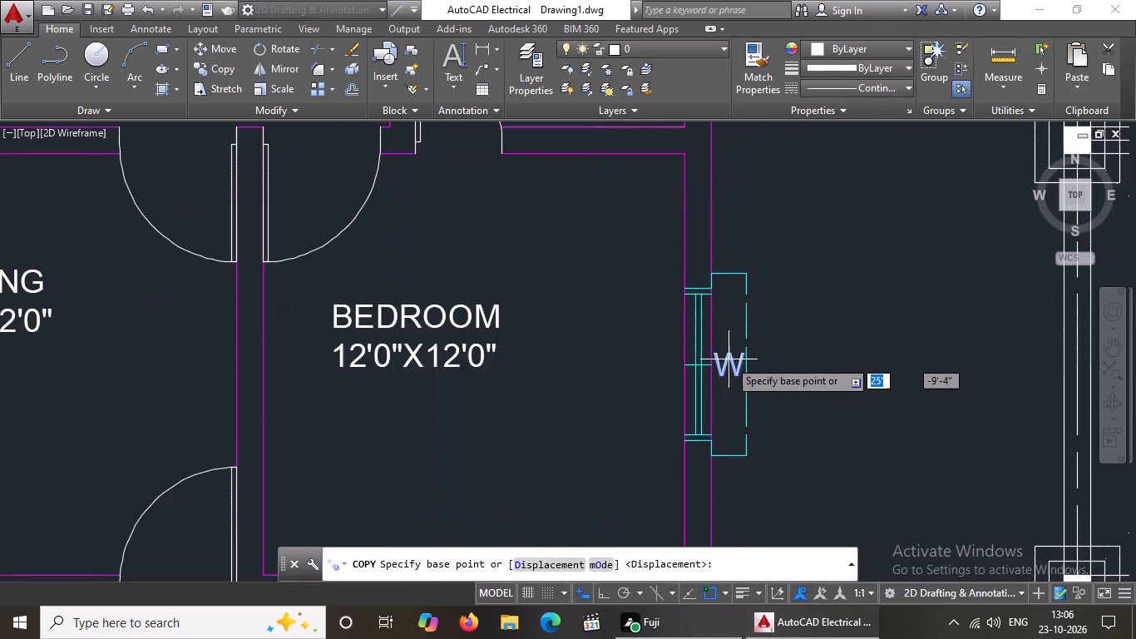
pyautogui.click(729, 364)
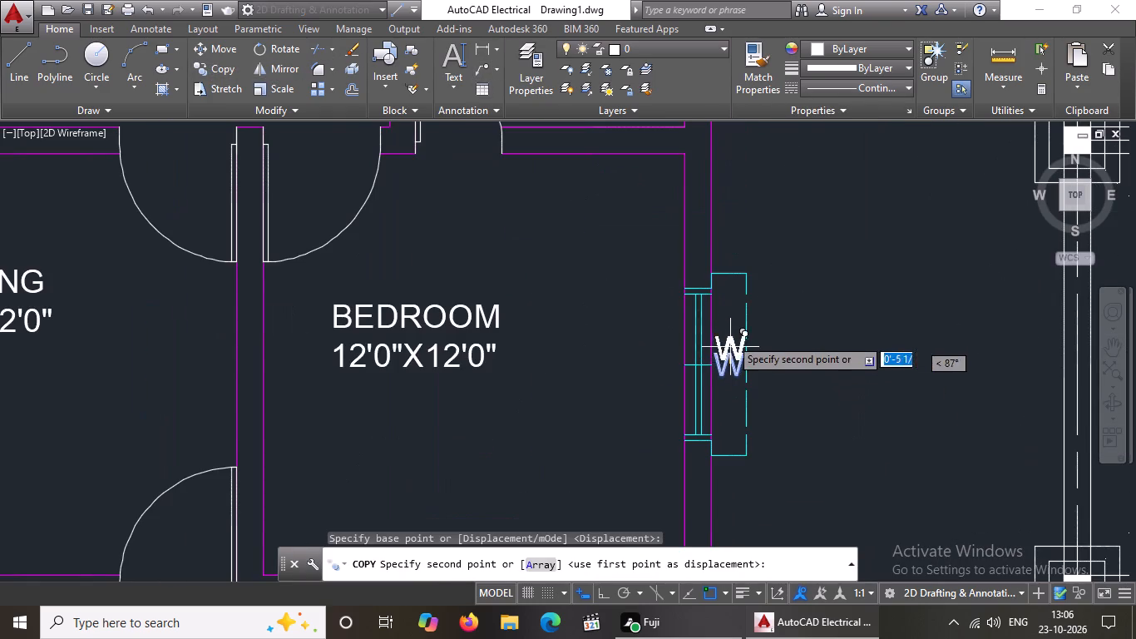
pyautogui.scroll(-1, 730, 331)
pyautogui.moveTo(729, 233); pyautogui.dragTo(710, 322, button='middle')
pyautogui.scroll(1, 714, 245)
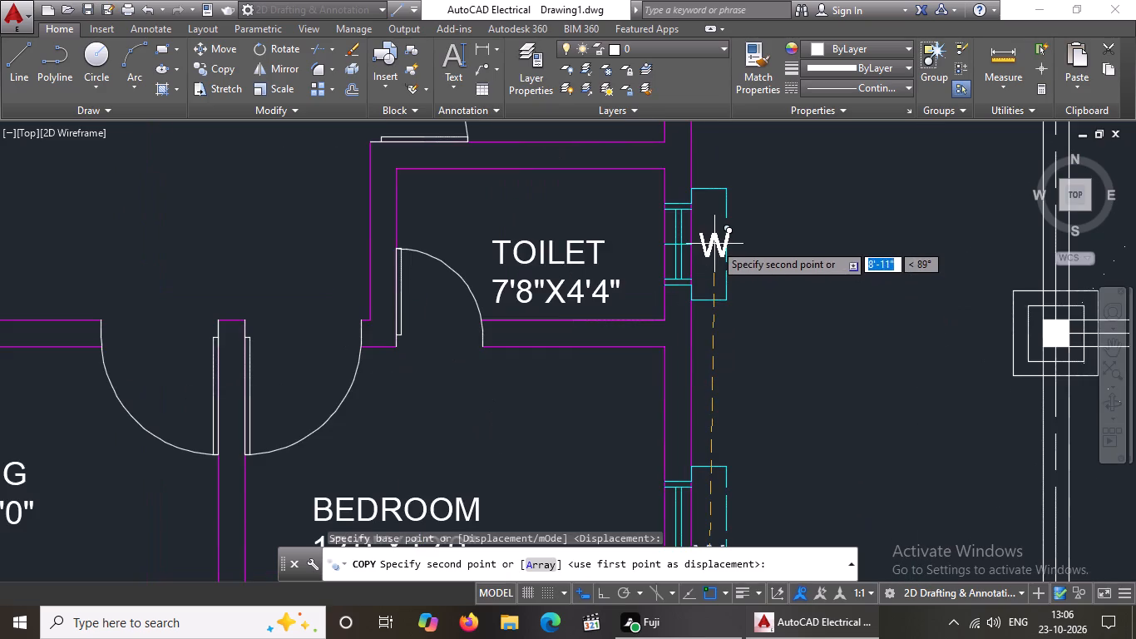
pyautogui.scroll(2, 712, 249)
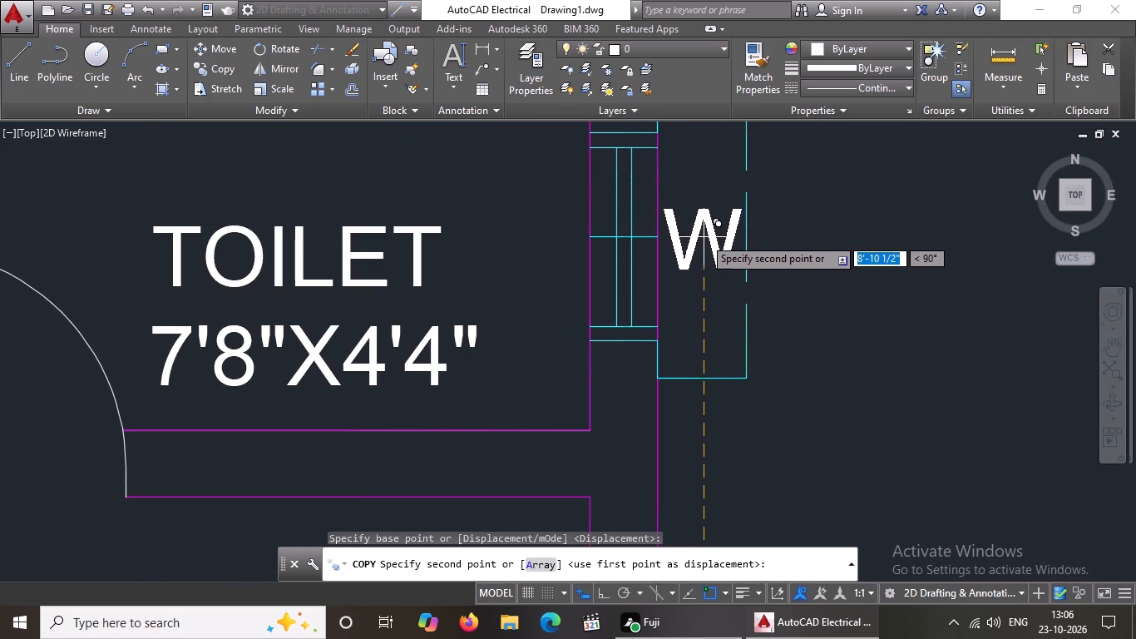
pyautogui.click(704, 237)
# Place another copy of the W label in the window projection of the upper toilet, labelled 7'8"X4'6".
pyautogui.scroll(-3, 707, 251)
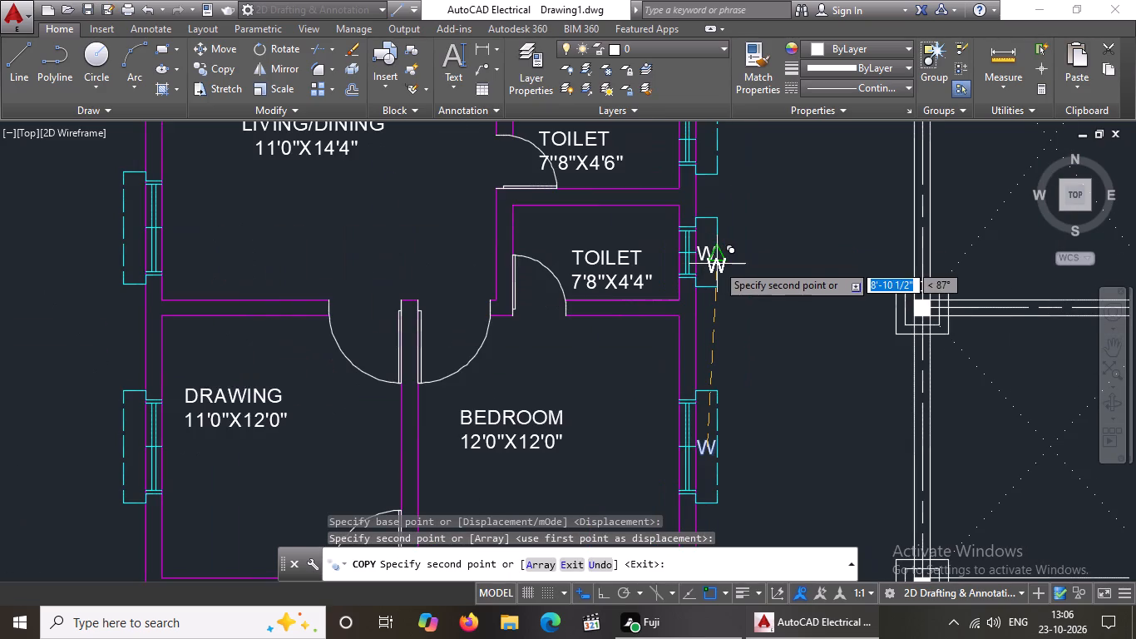
pyautogui.scroll(-2, 729, 265)
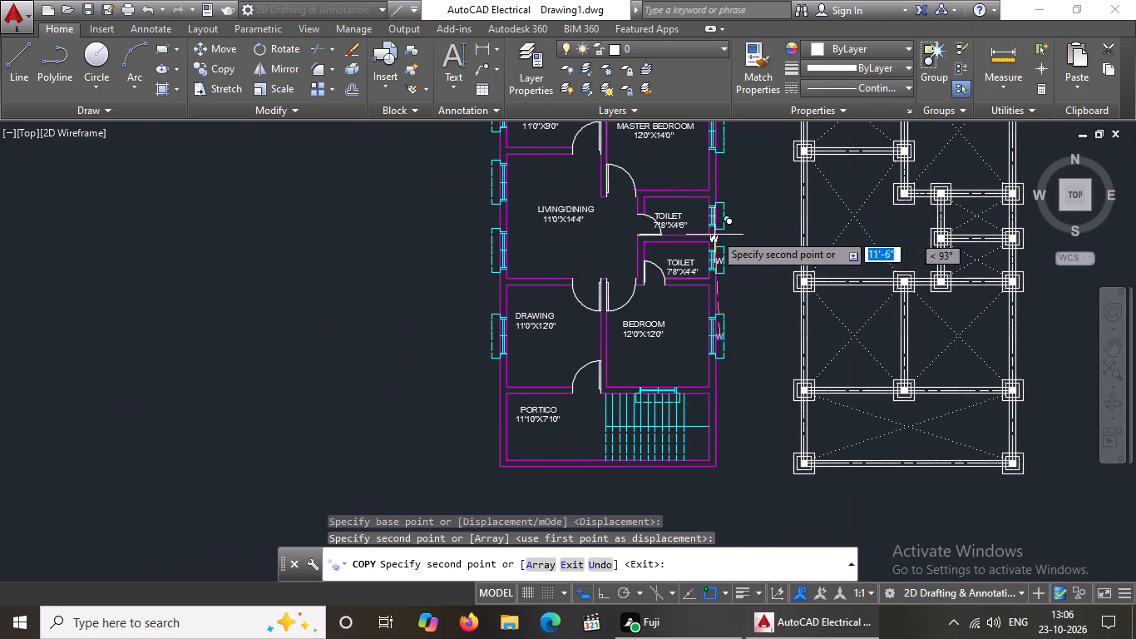
pyautogui.scroll(5, 720, 221)
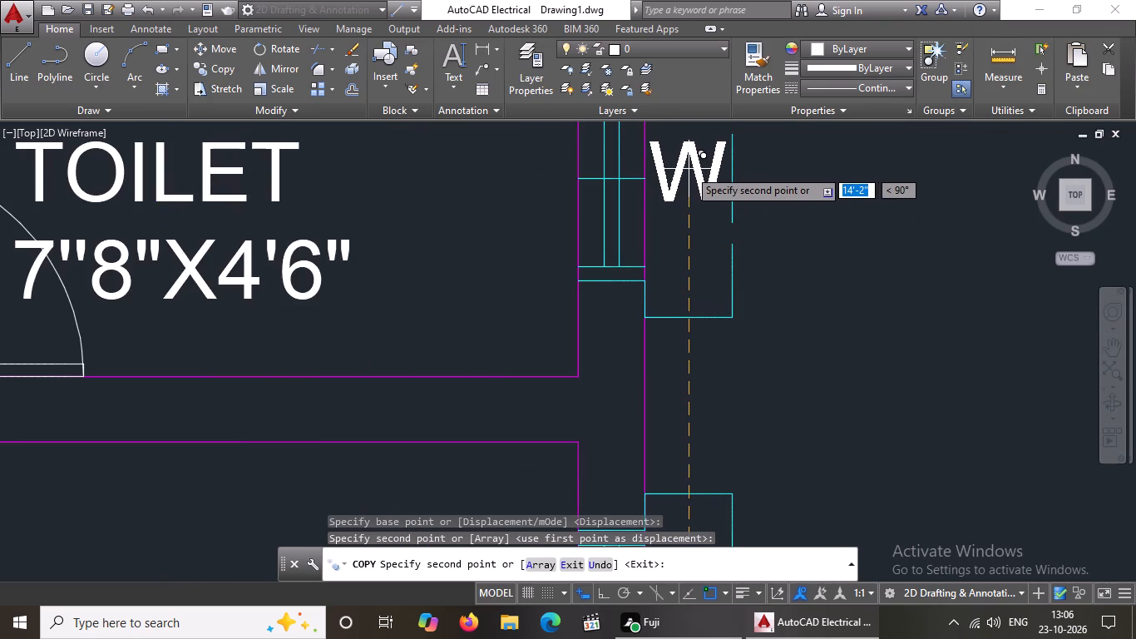
pyautogui.click(689, 169)
# Place a copy of the W label in the projection of the master bedroom's east window.
pyautogui.scroll(-5, 689, 171)
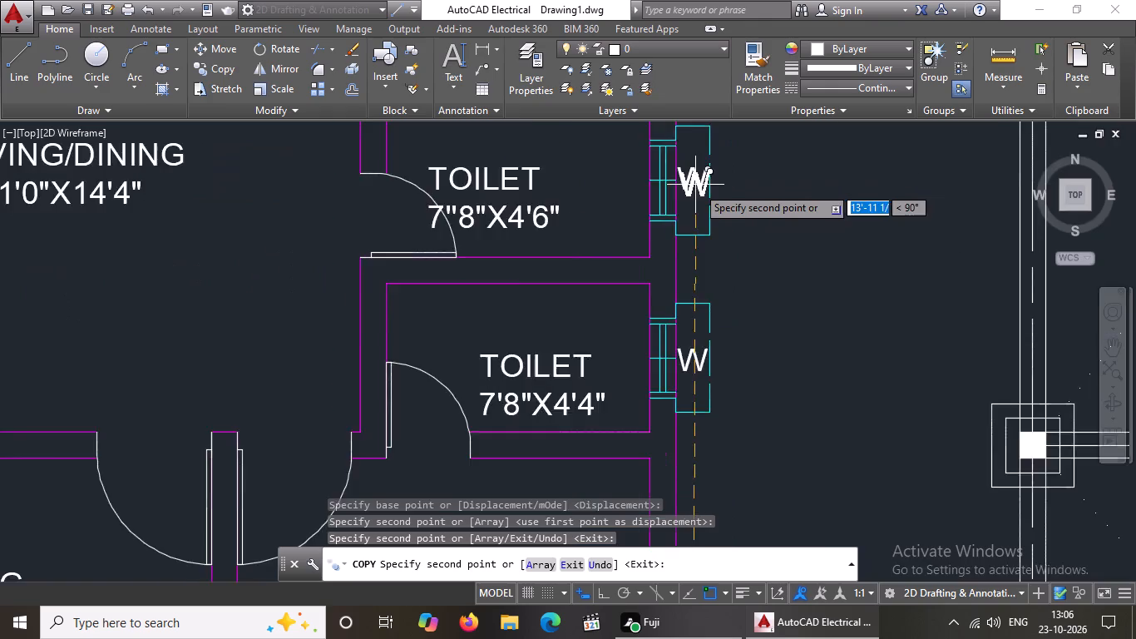
pyautogui.scroll(-1, 697, 187)
pyautogui.moveTo(719, 174); pyautogui.dragTo(719, 281, button='middle')
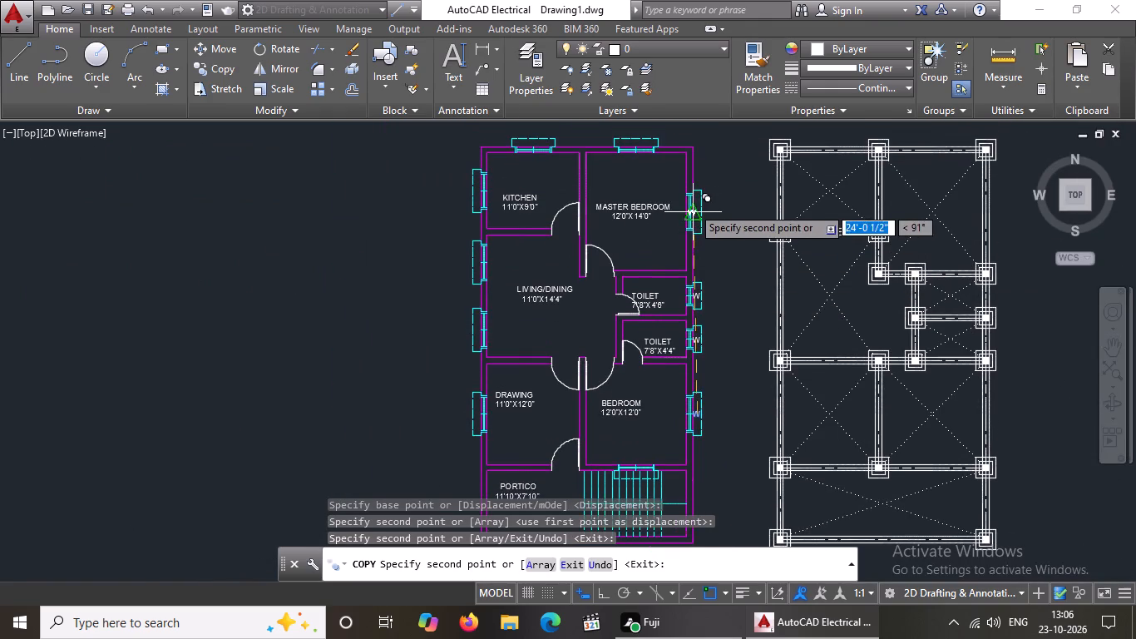
pyautogui.scroll(5, 692, 206)
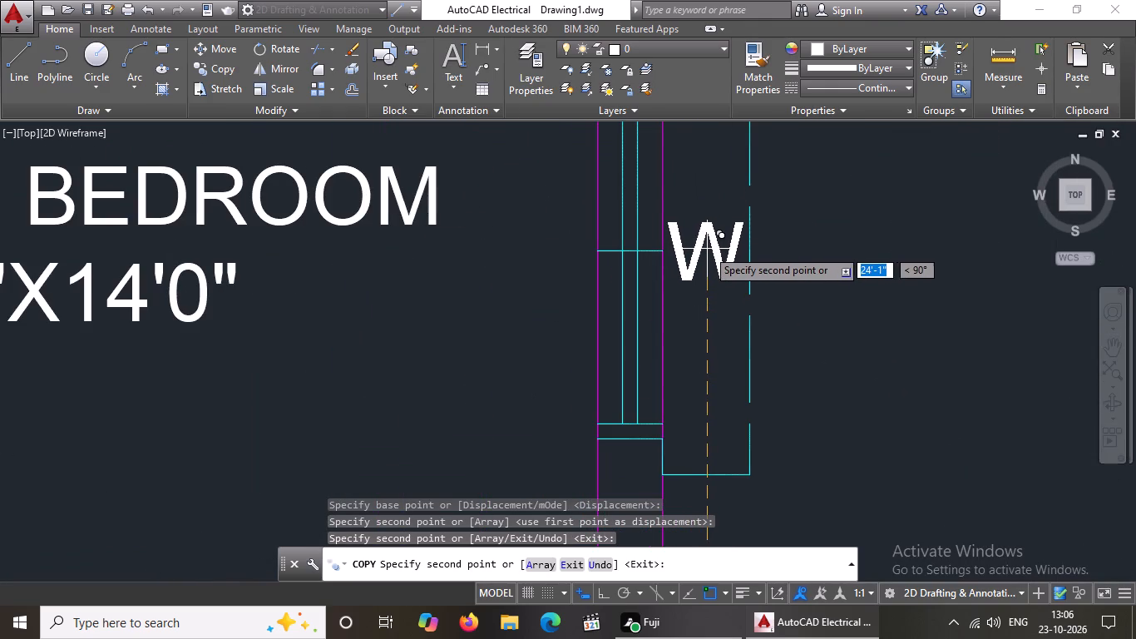
pyautogui.click(704, 246)
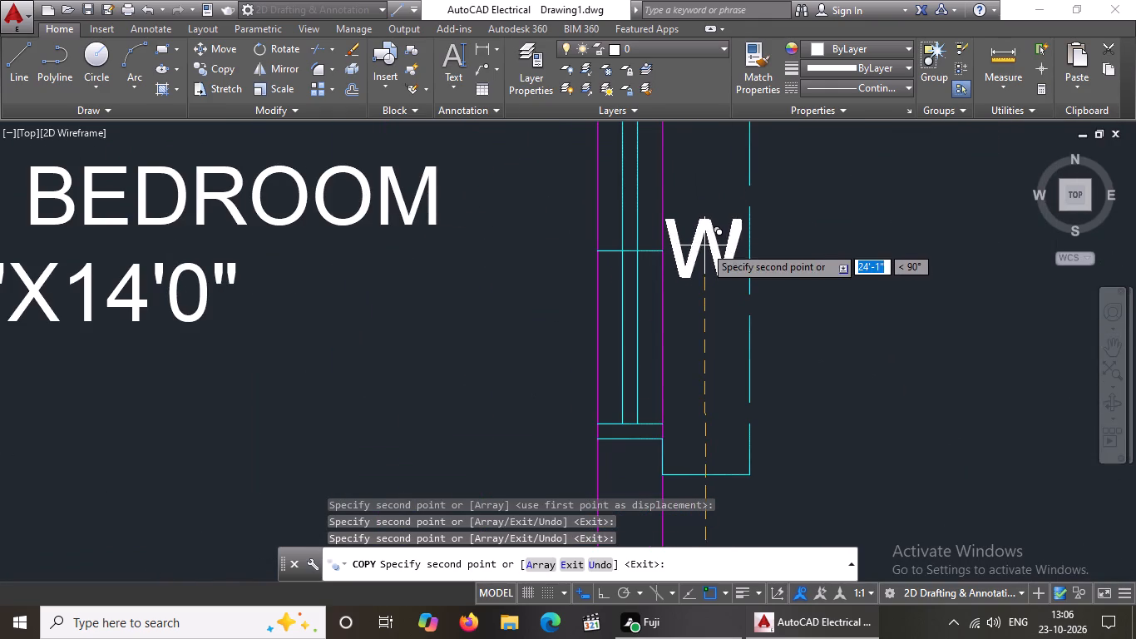
# Place a copy of the W label centred in the projection of the master bedroom's north window.
pyautogui.scroll(-6, 714, 246)
pyautogui.scroll(4, 669, 207)
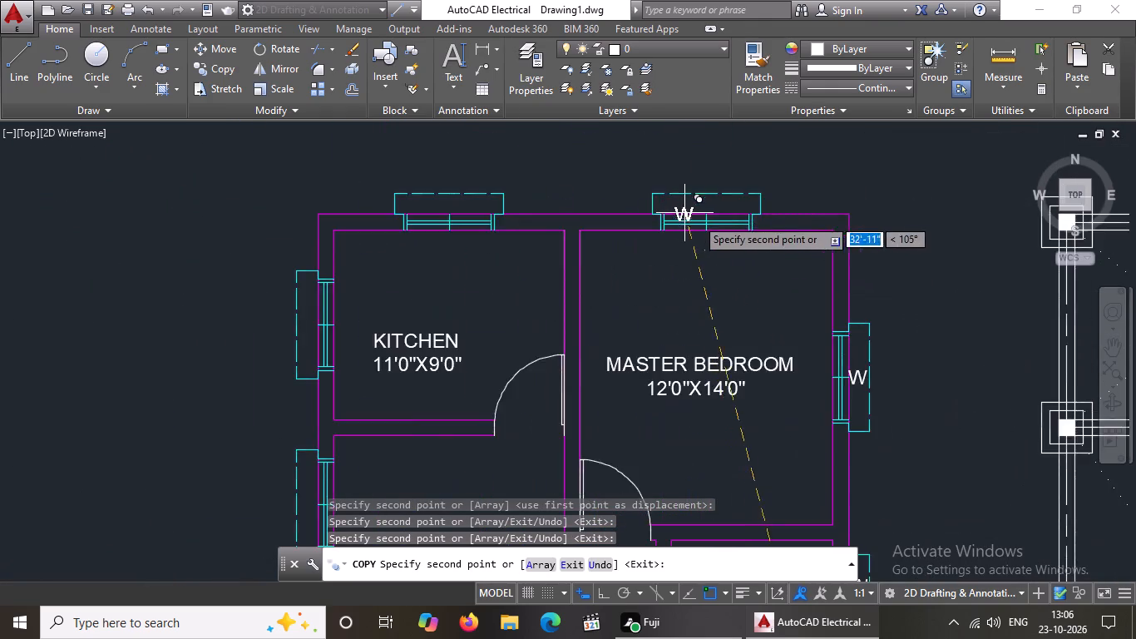
pyautogui.scroll(3, 699, 219)
pyautogui.scroll(-2, 708, 173)
pyautogui.moveTo(710, 166); pyautogui.dragTo(709, 220, button='middle')
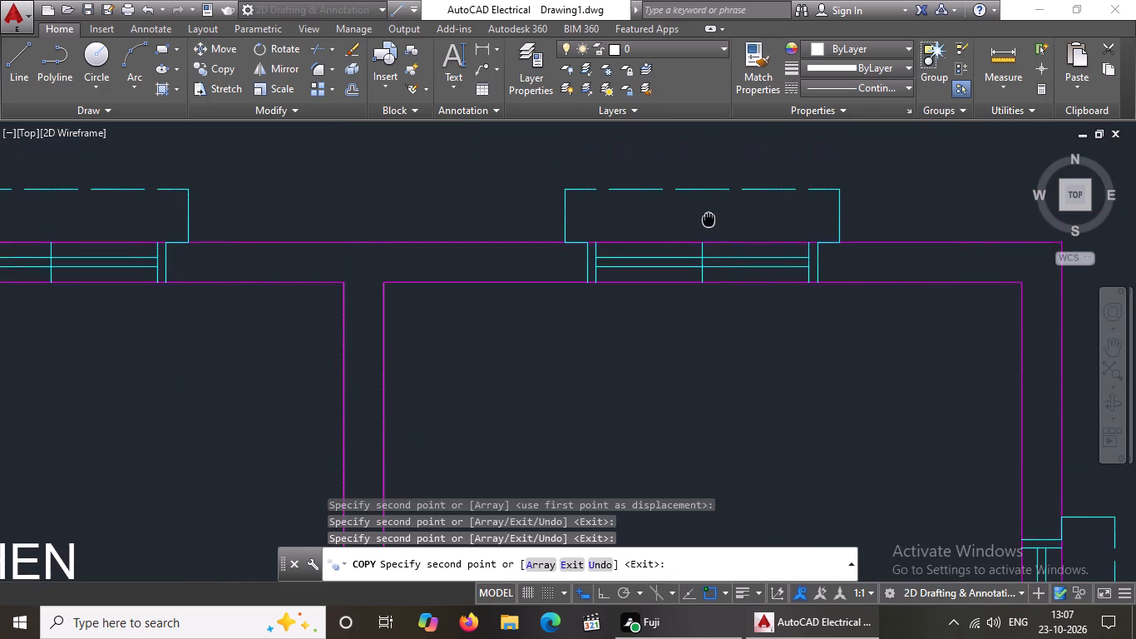
pyautogui.moveTo(709, 220); pyautogui.dragTo(709, 220, button='middle')
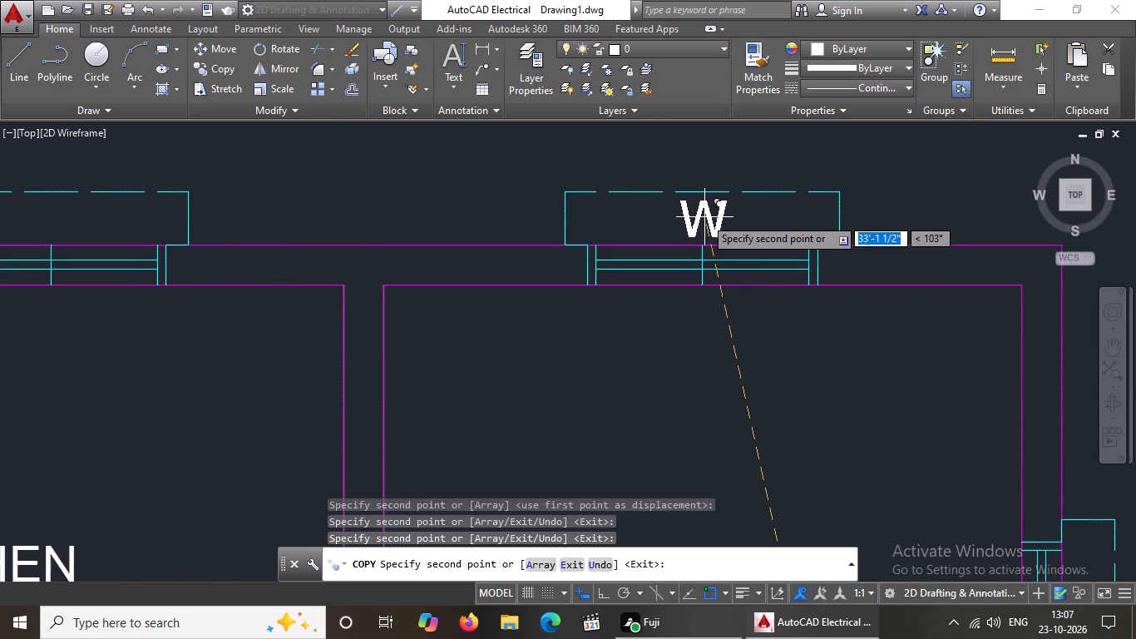
pyautogui.click(704, 217)
# Place copies of the W label in the projections of the kitchen's north and west windows.
pyautogui.scroll(-6, 706, 217)
pyautogui.scroll(4, 611, 219)
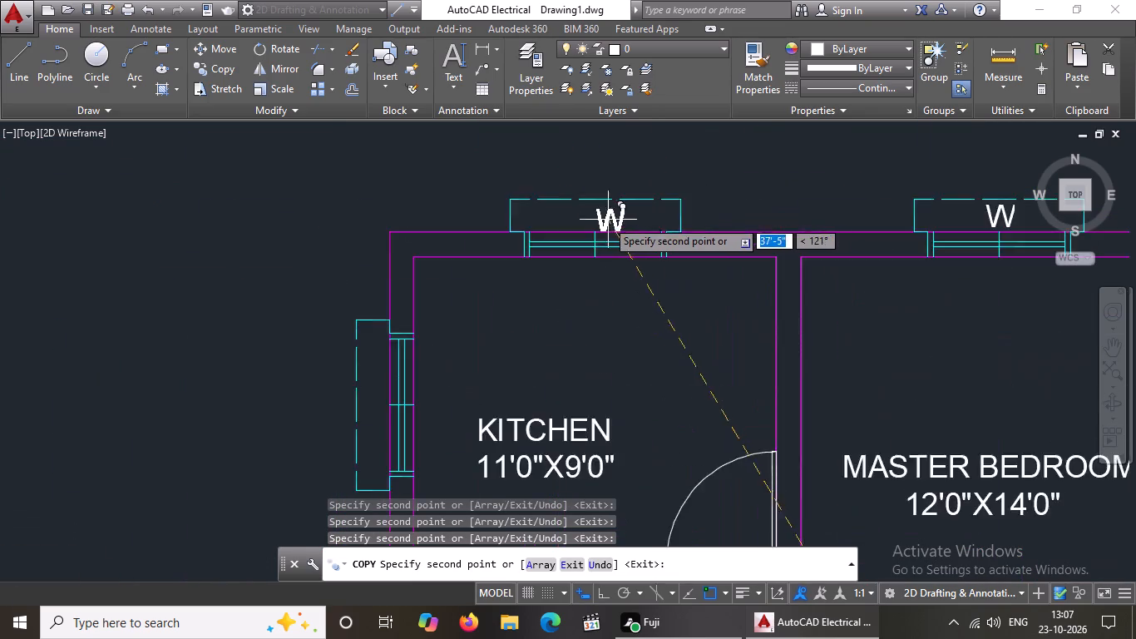
pyautogui.scroll(2, 606, 220)
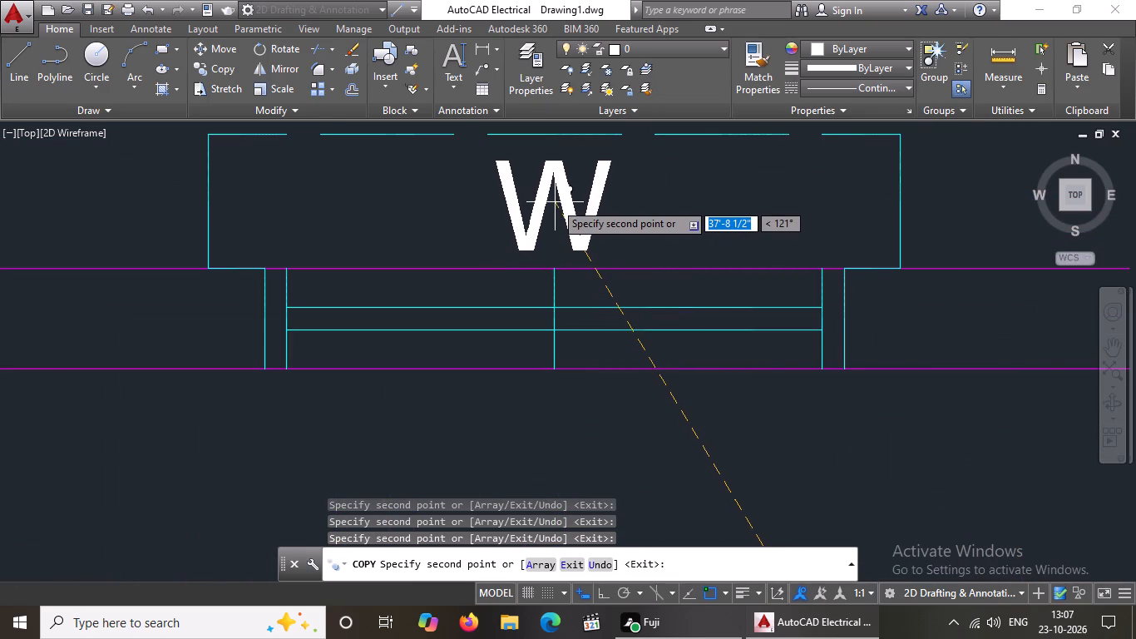
pyautogui.click(555, 201)
pyautogui.scroll(-5, 566, 206)
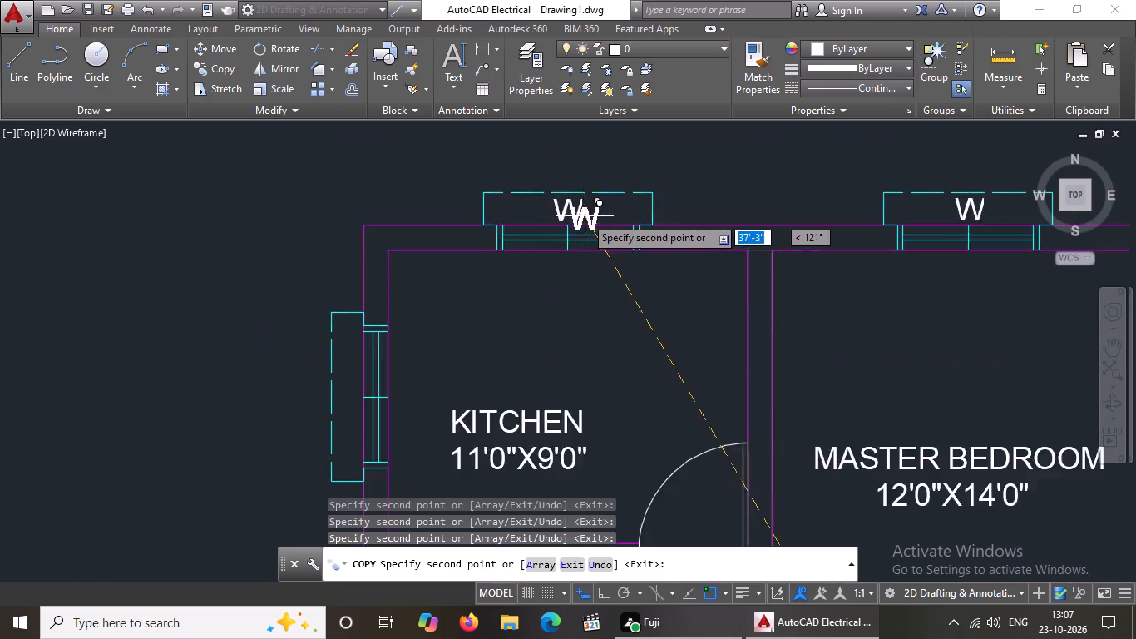
pyautogui.scroll(-2, 585, 216)
pyautogui.scroll(4, 531, 280)
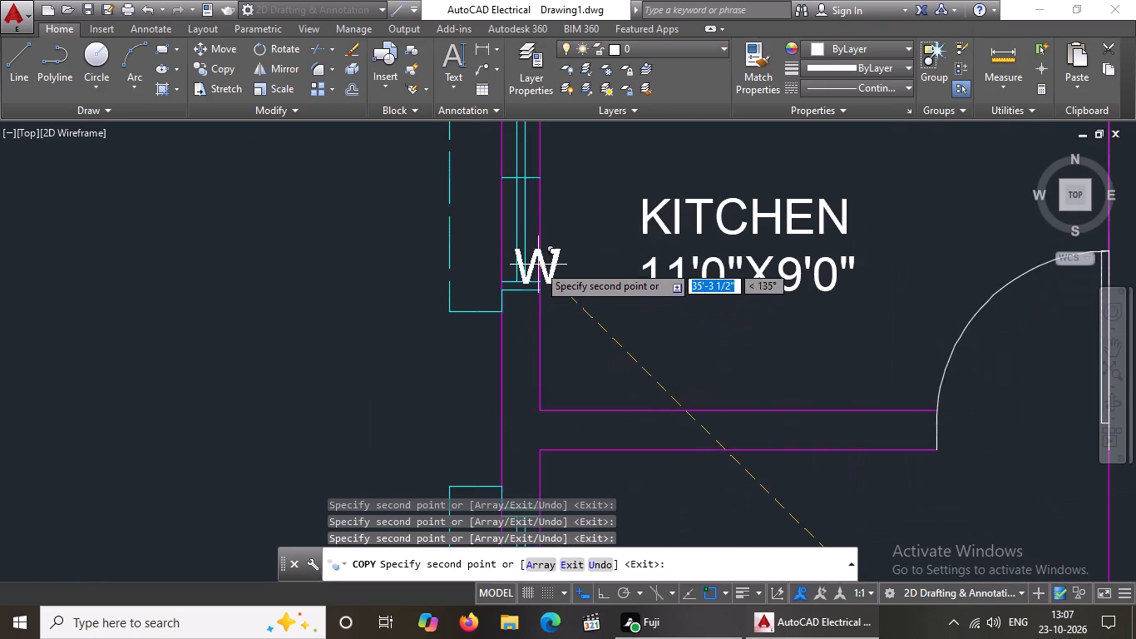
pyautogui.click(477, 175)
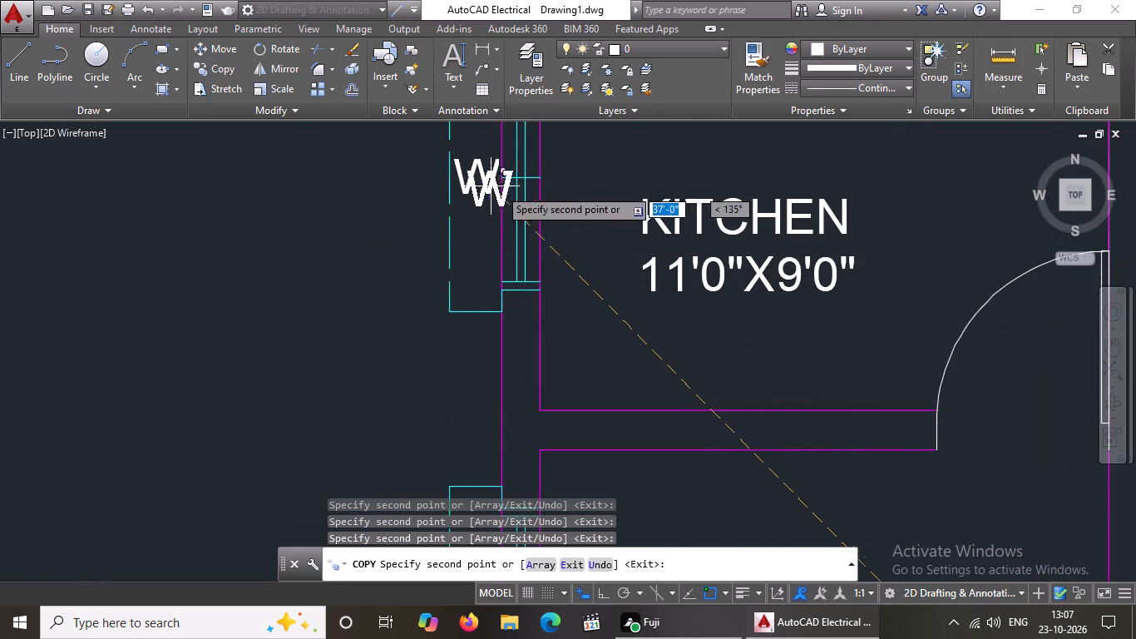
# Place copies of the W label in the projections of both west windows of the living/dining room.
pyautogui.scroll(-3, 539, 205)
pyautogui.scroll(-3, 605, 267)
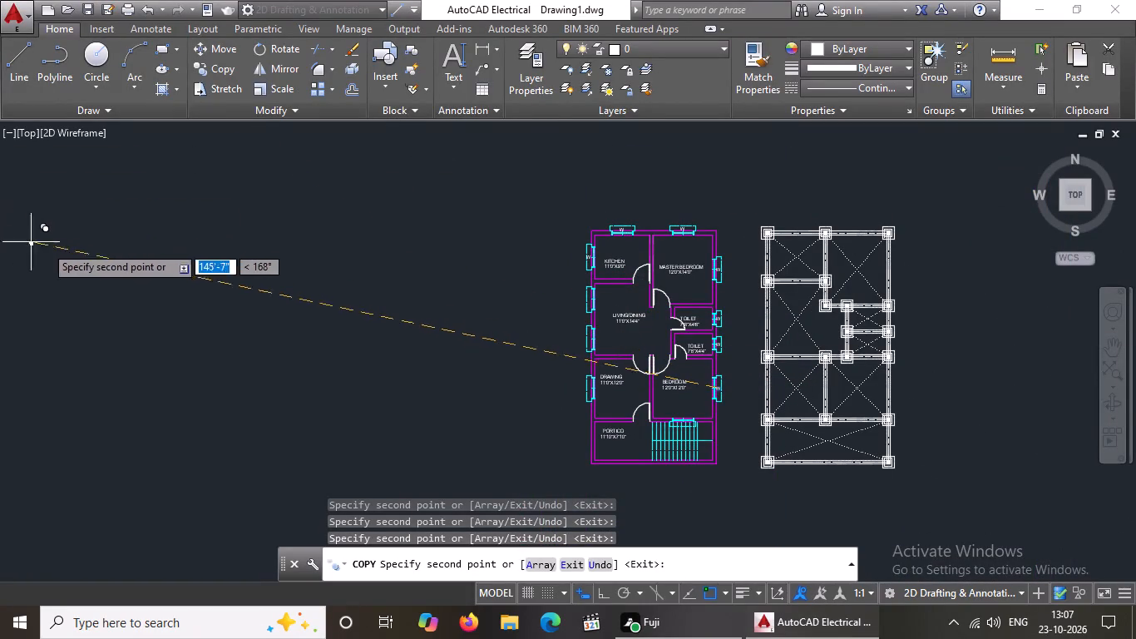
pyautogui.scroll(5, 601, 302)
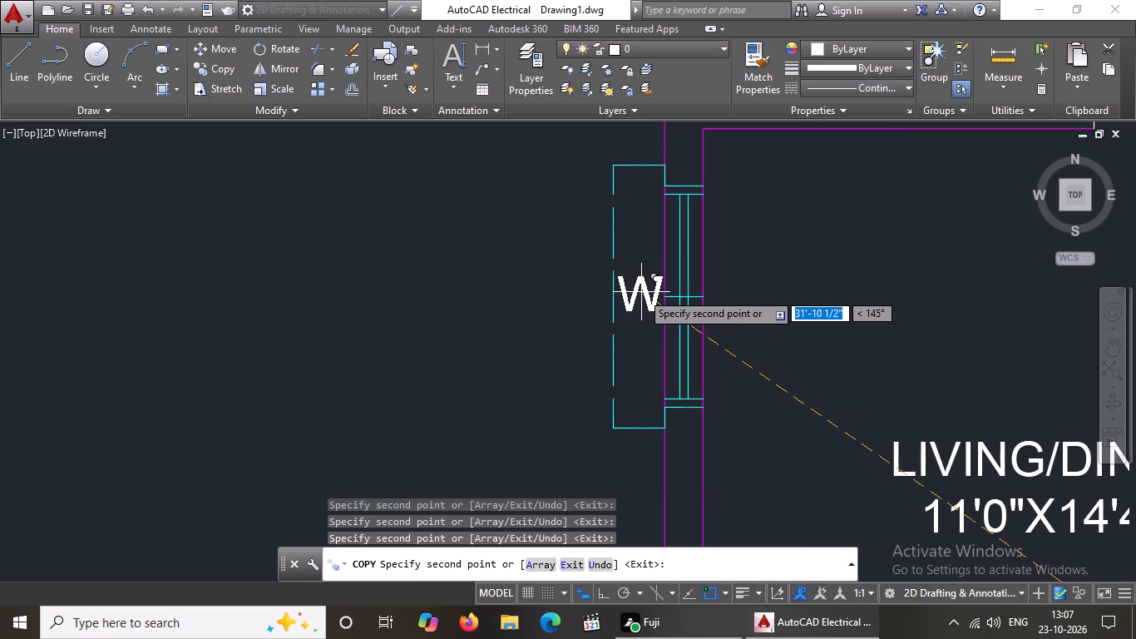
pyautogui.click(642, 292)
pyautogui.scroll(-4, 646, 284)
pyautogui.scroll(5, 643, 349)
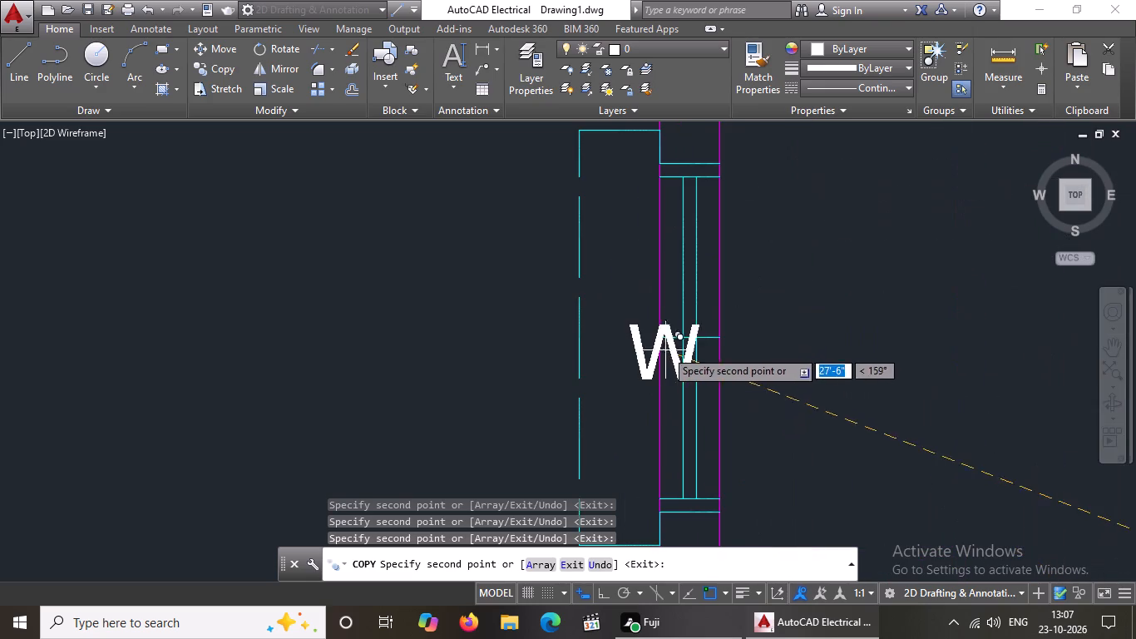
pyautogui.click(620, 333)
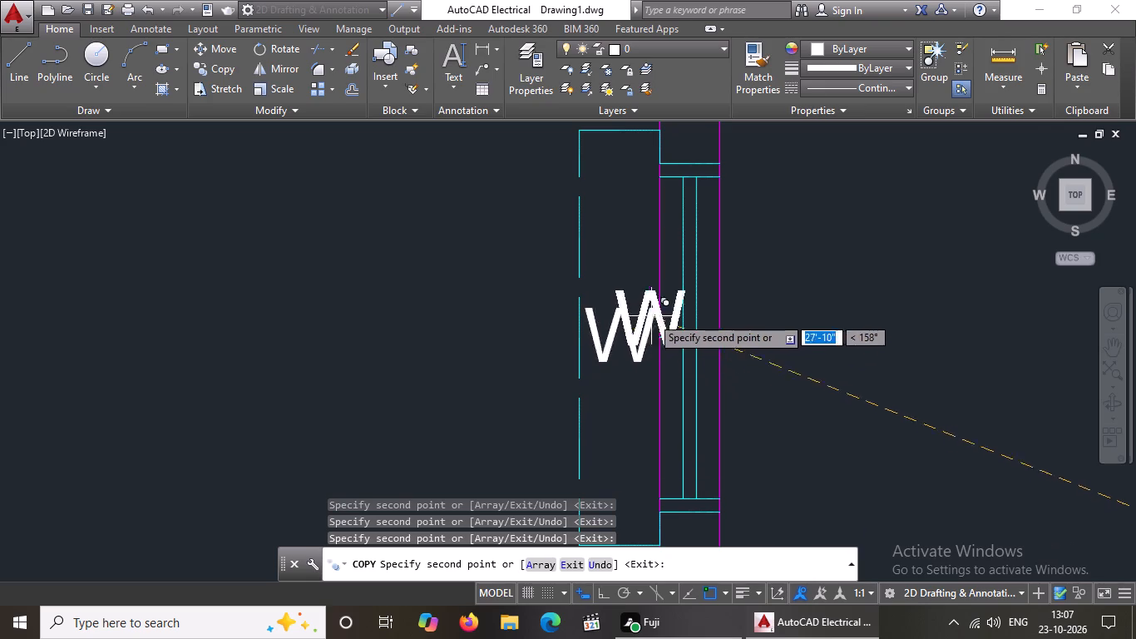
# Place a copy of the W label in the projection of the drawing room's west window.
pyautogui.scroll(-4, 659, 315)
pyautogui.moveTo(711, 420); pyautogui.dragTo(683, 346, button='middle')
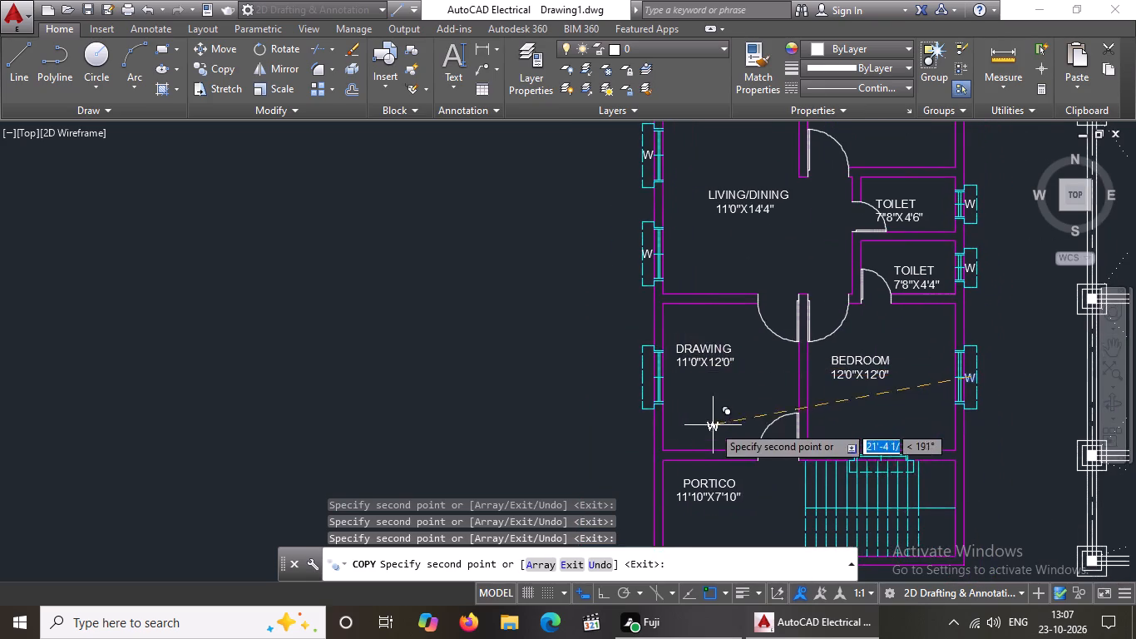
pyautogui.scroll(2, 713, 424)
pyautogui.scroll(2, 546, 317)
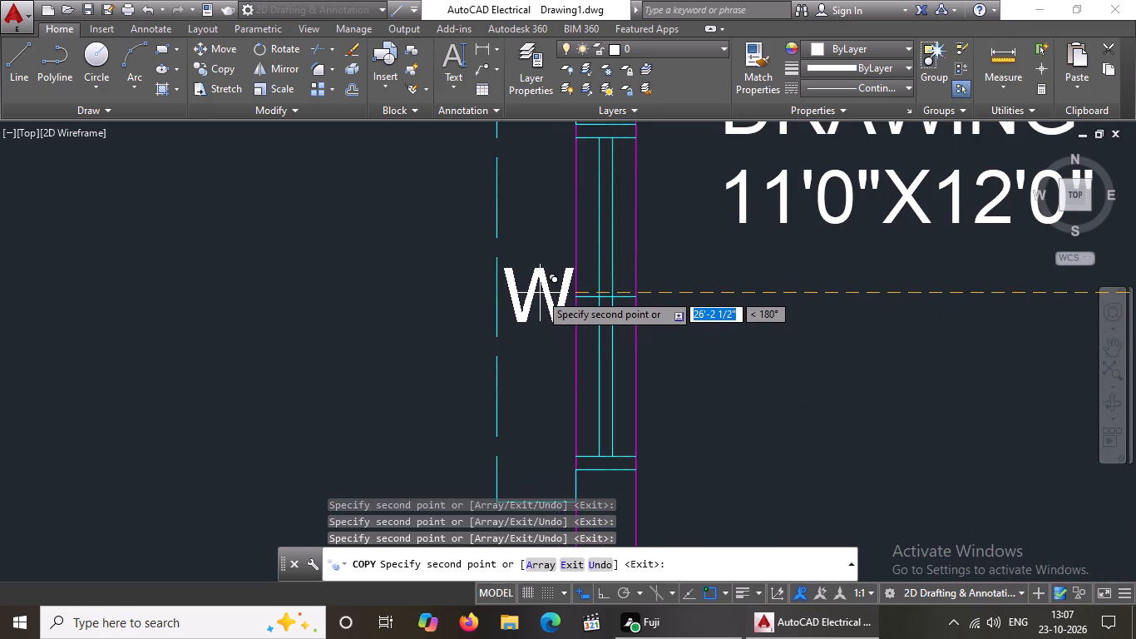
pyautogui.click(540, 293)
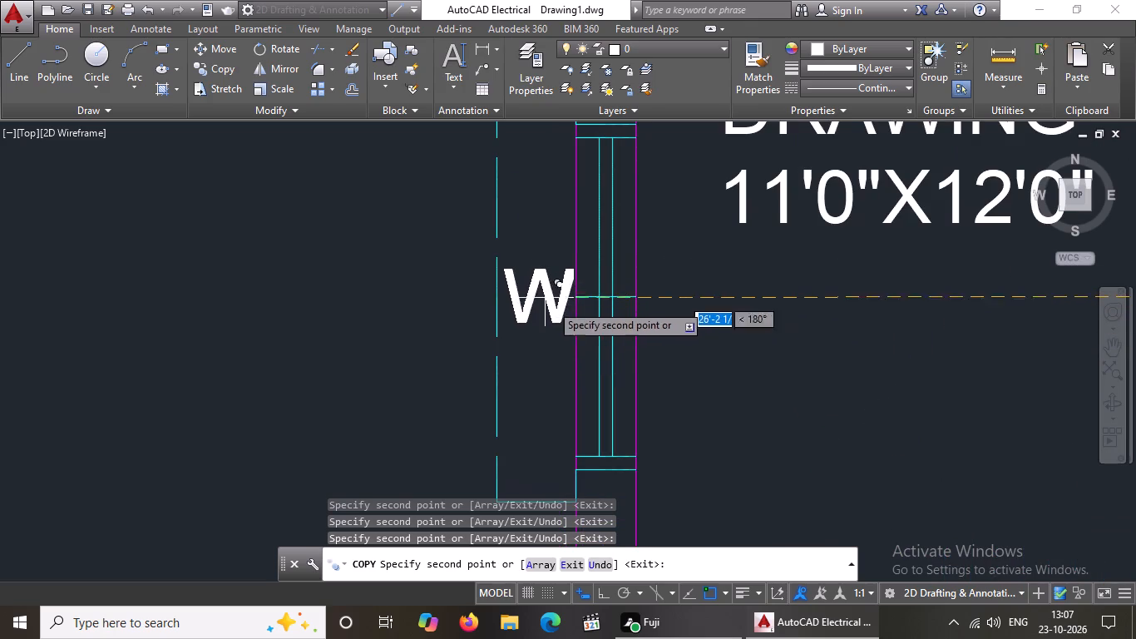
# Place a copy of the W label in the projection of the 12'0"X12'0" bedroom's south window, above the stairs.
pyautogui.scroll(-4, 651, 346)
pyautogui.scroll(5, 886, 424)
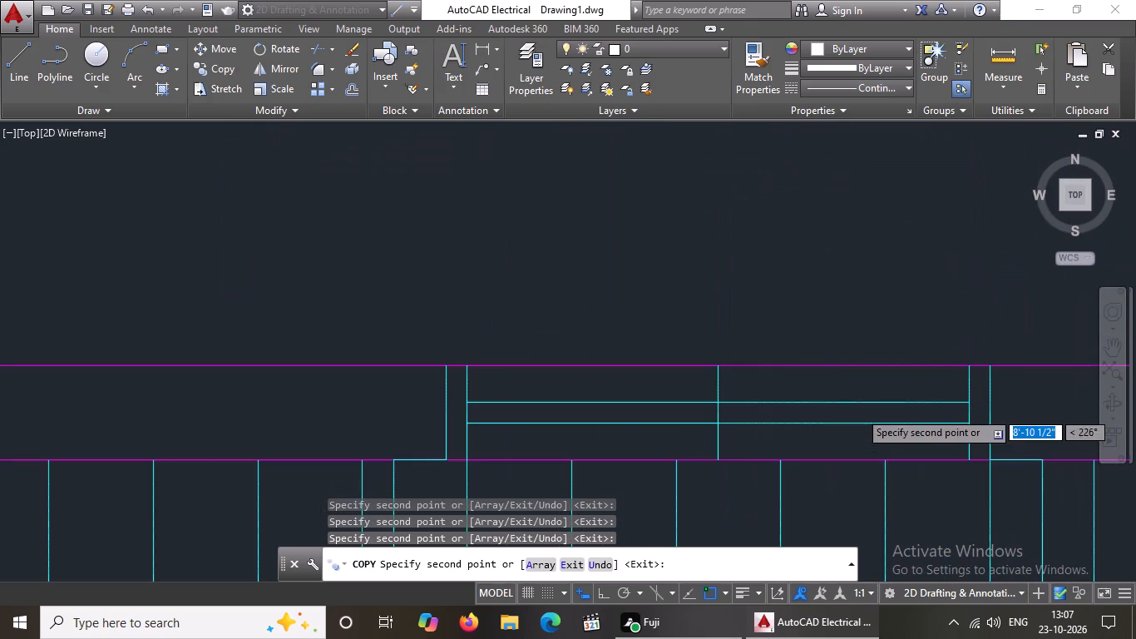
pyautogui.scroll(-3, 789, 484)
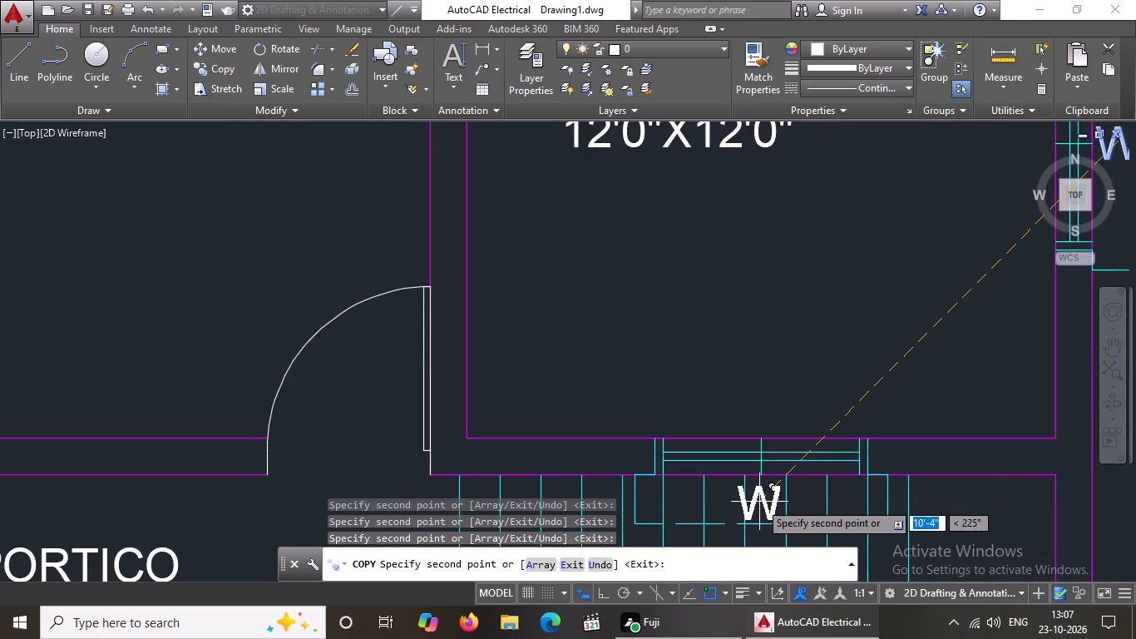
pyautogui.click(762, 498)
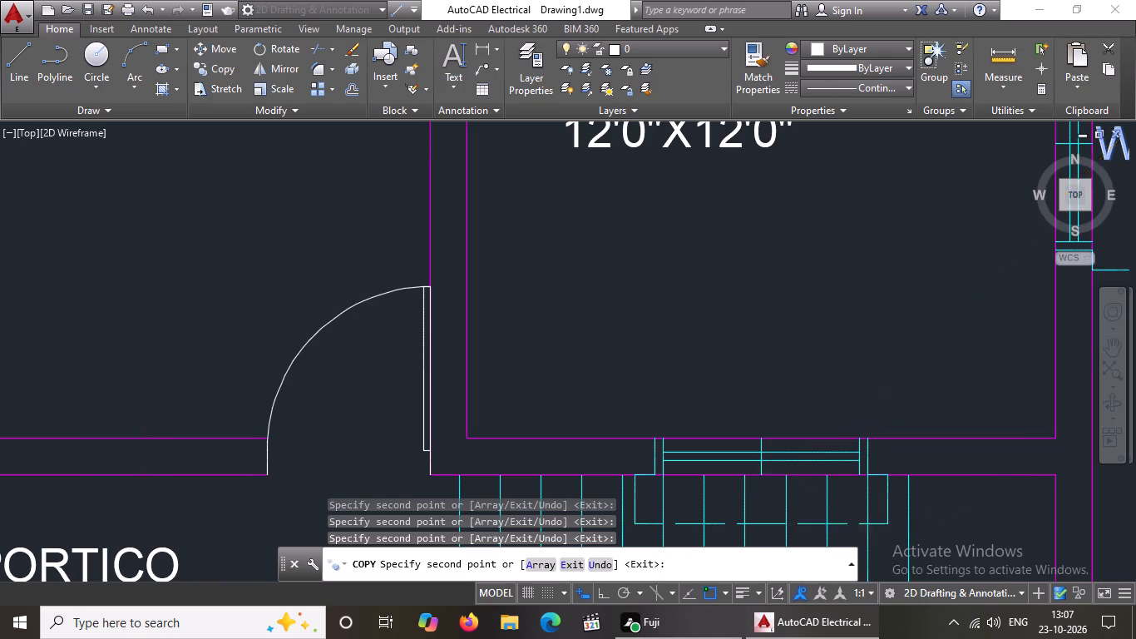
# Place a copy of the W label in the door opening between the portico and the drawing room.
pyautogui.scroll(-4, 792, 478)
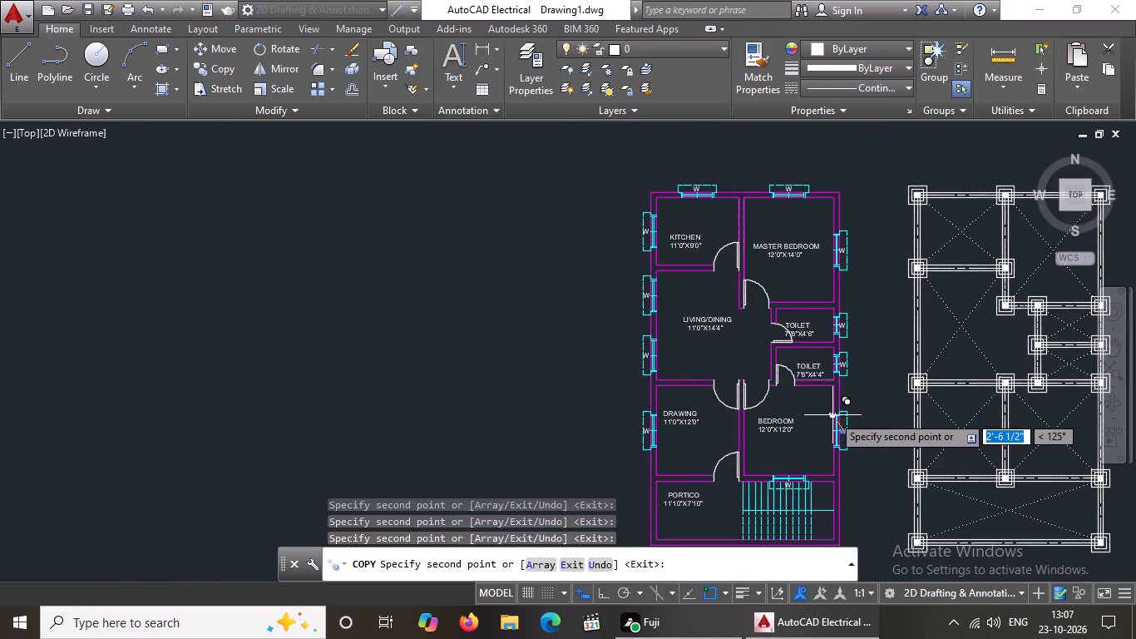
pyautogui.moveTo(797, 428); pyautogui.dragTo(739, 374, button='middle')
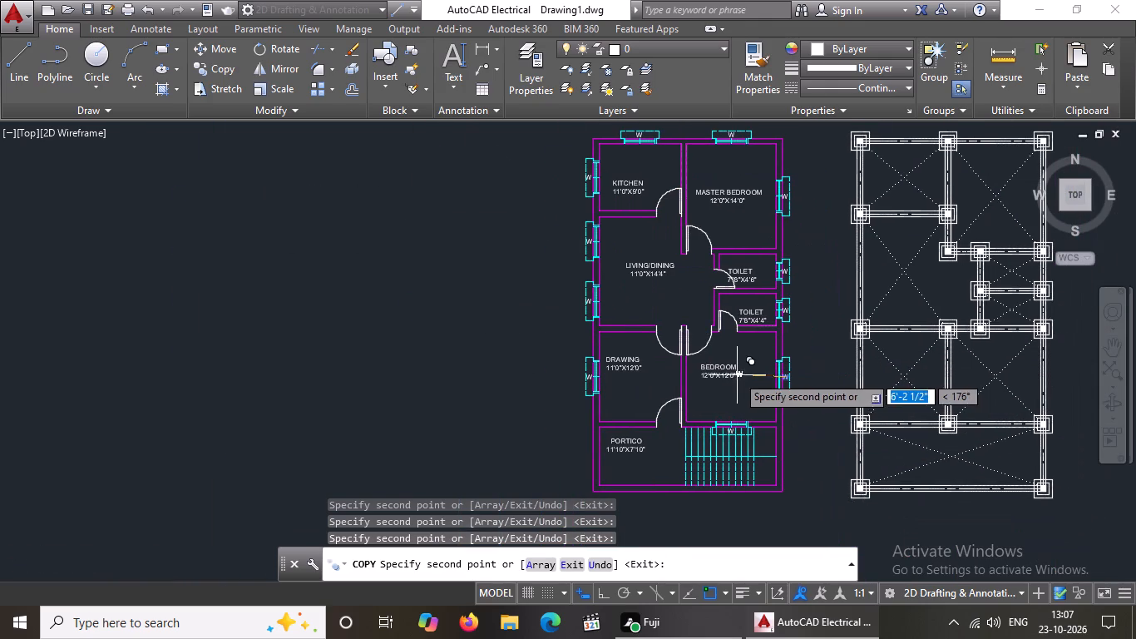
pyautogui.moveTo(673, 475); pyautogui.dragTo(684, 435, button='middle')
pyautogui.scroll(1, 717, 443)
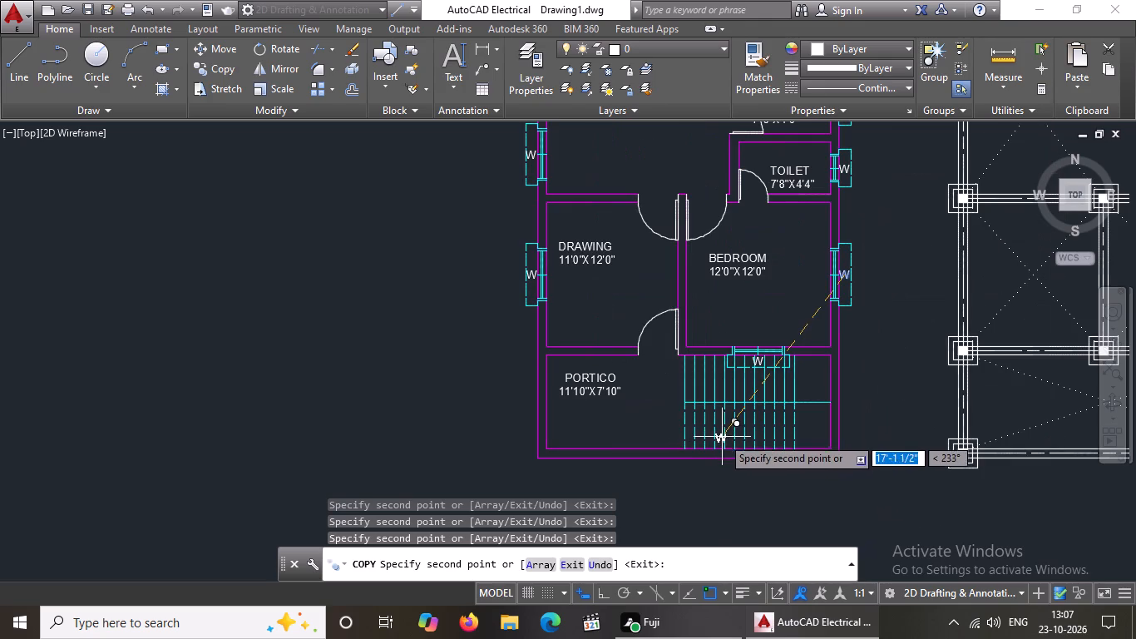
pyautogui.scroll(2, 656, 351)
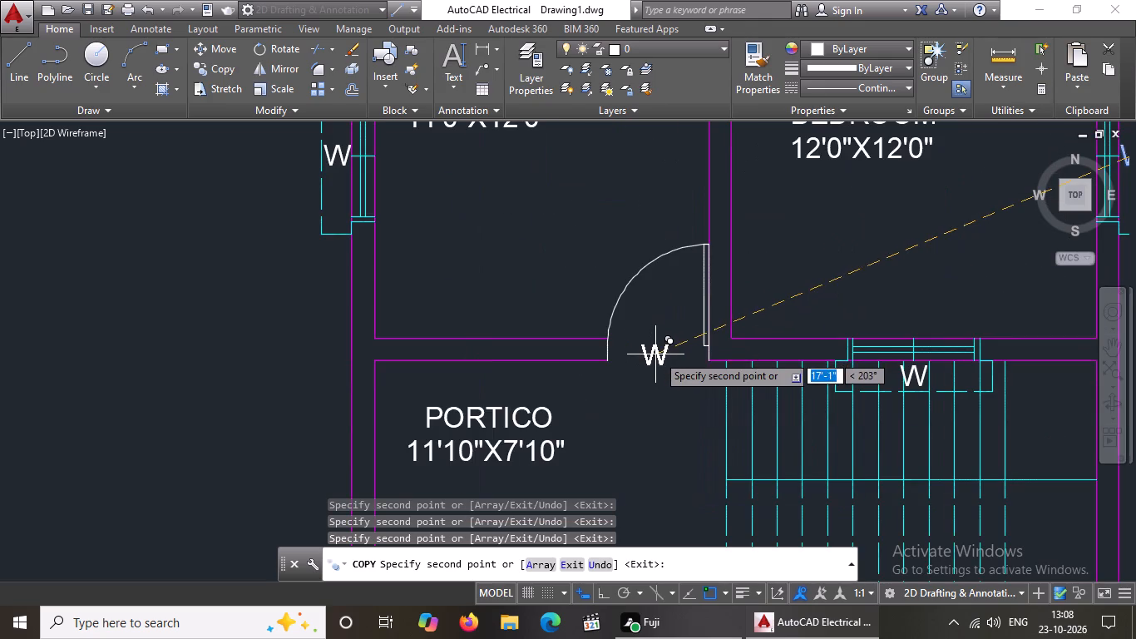
pyautogui.click(658, 349)
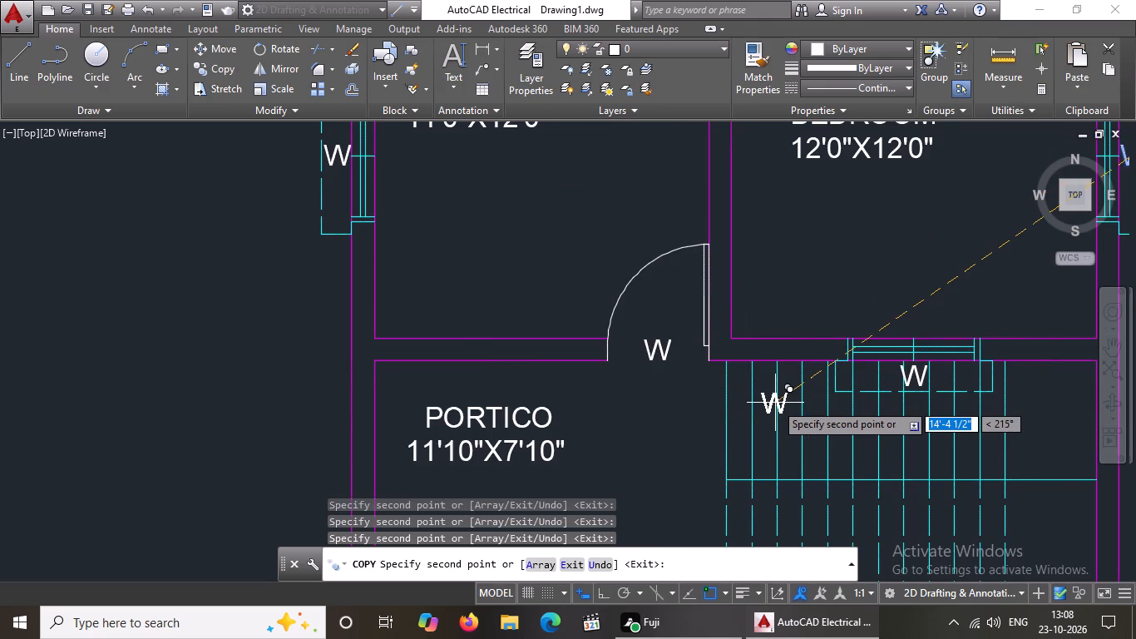
pyautogui.press('Escape')
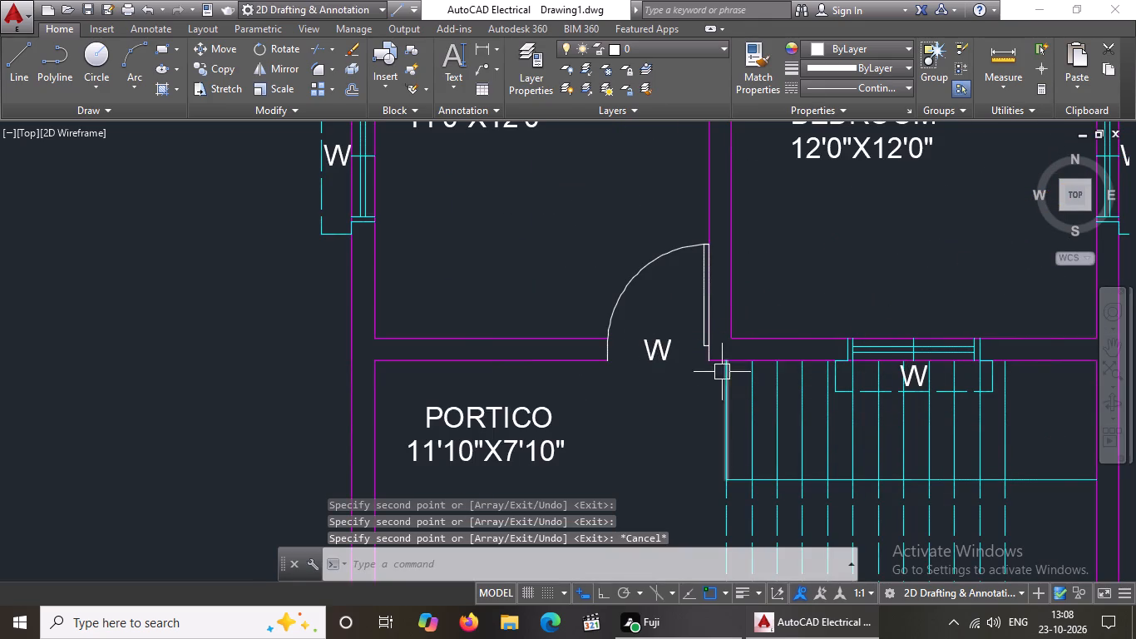
# Change the label text in the door opening between the portico and the drawing room to D.
pyautogui.doubleClick(668, 354)
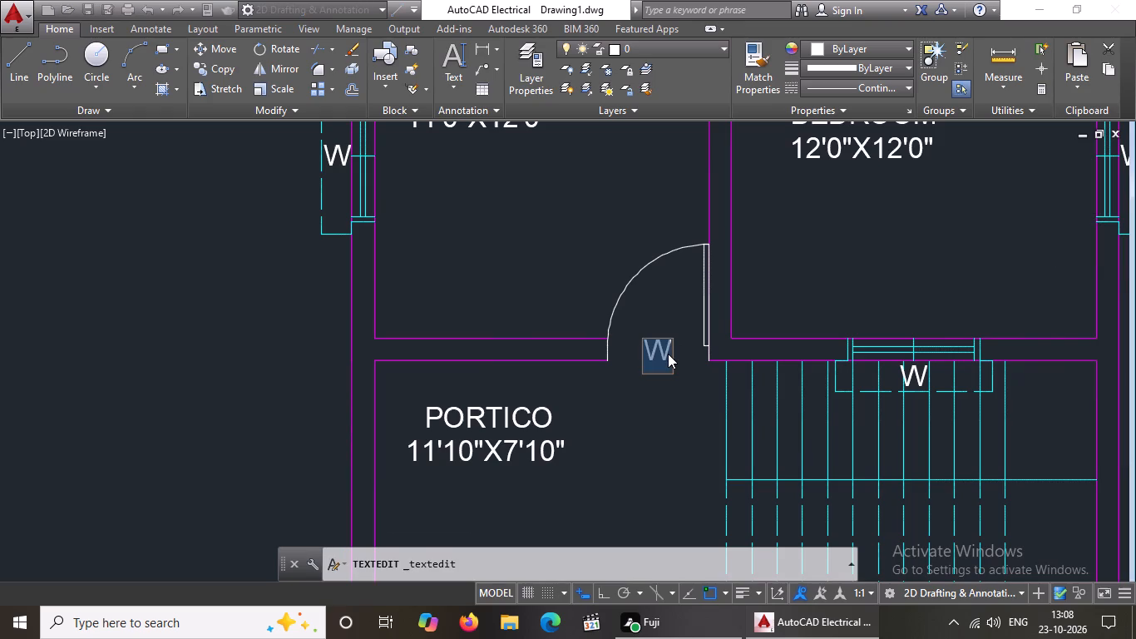
pyautogui.press('BackSpace')
pyautogui.press('BackSpace')
pyautogui.press('BackSpace')
pyautogui.press('d')
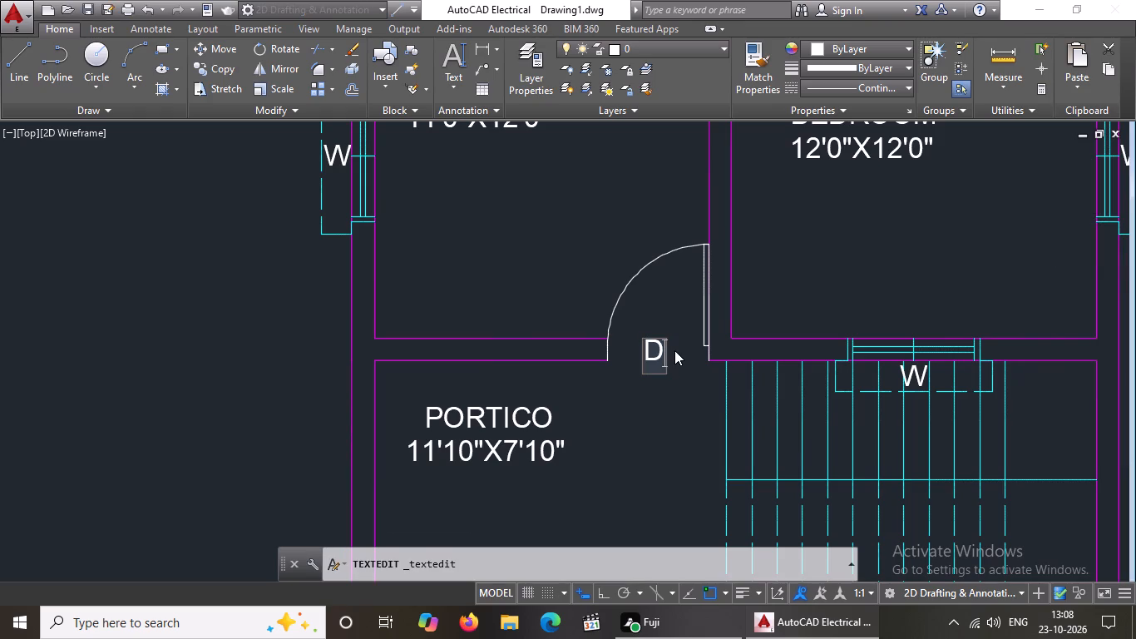
pyautogui.click(685, 358)
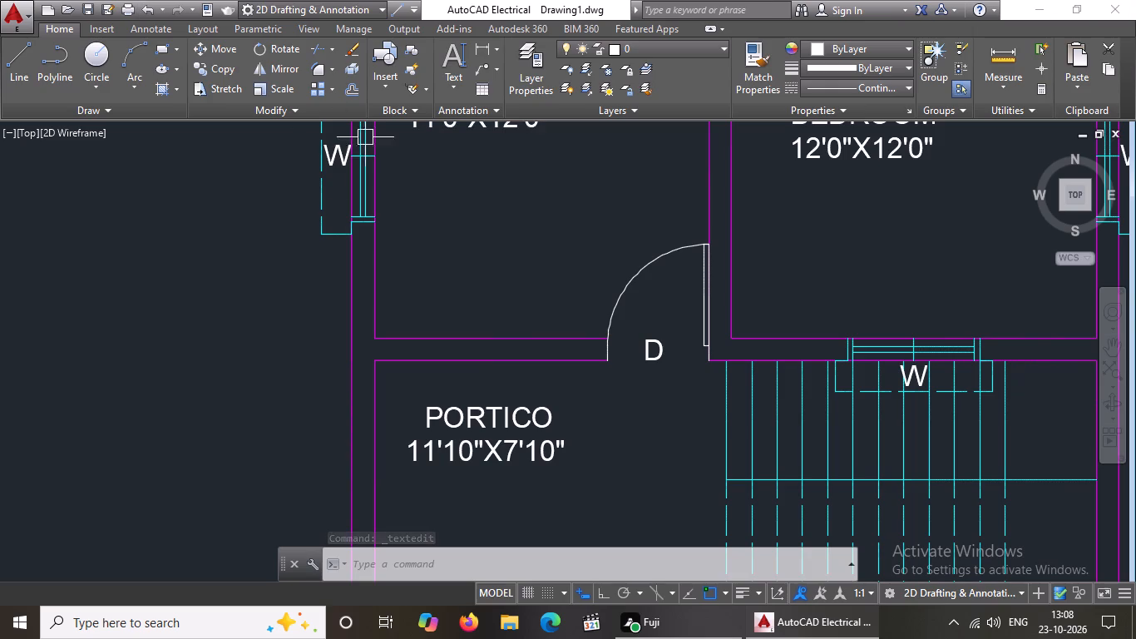
# Copy the D label into the drawing room's north door opening and the adjacent 12'0"X12'0" bedroom's north door opening.
pyautogui.click(649, 350)
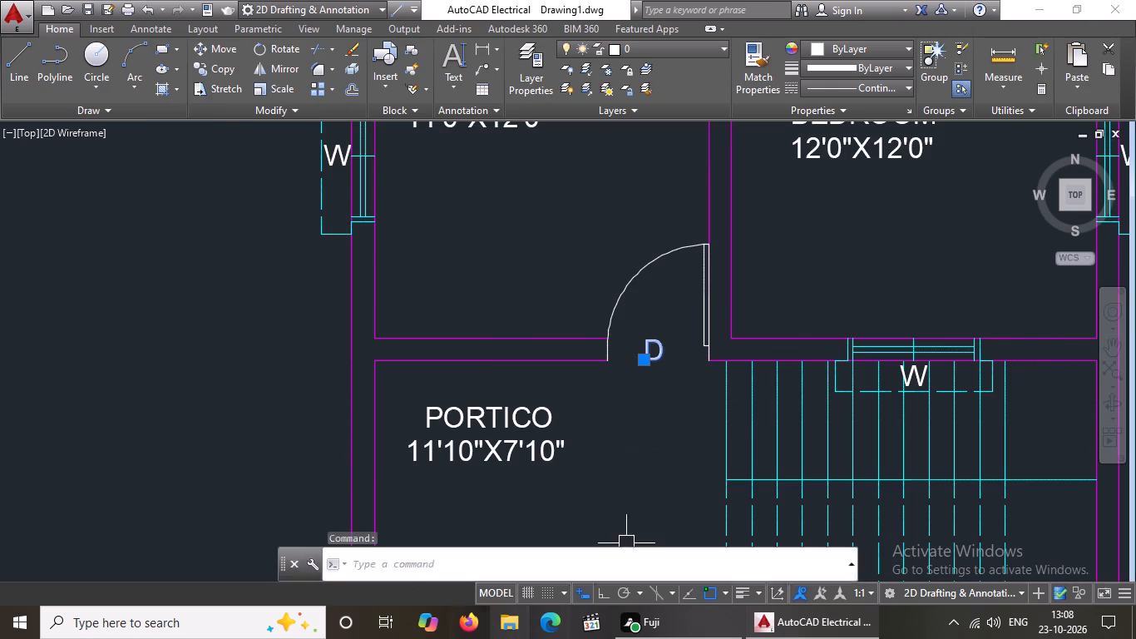
pyautogui.click(200, 67)
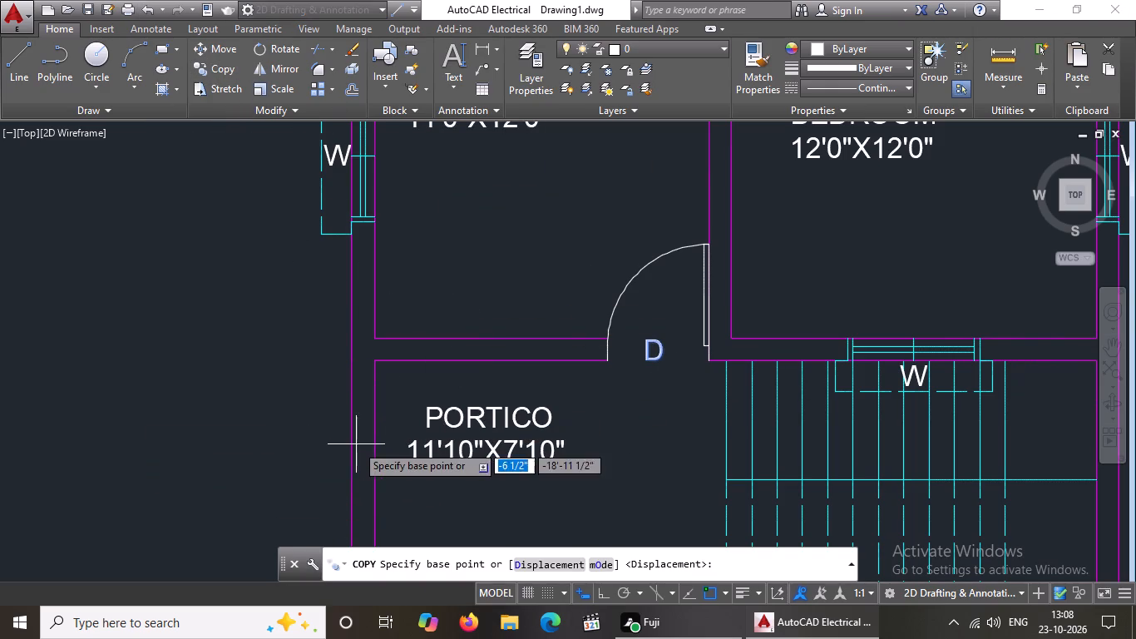
pyautogui.click(651, 355)
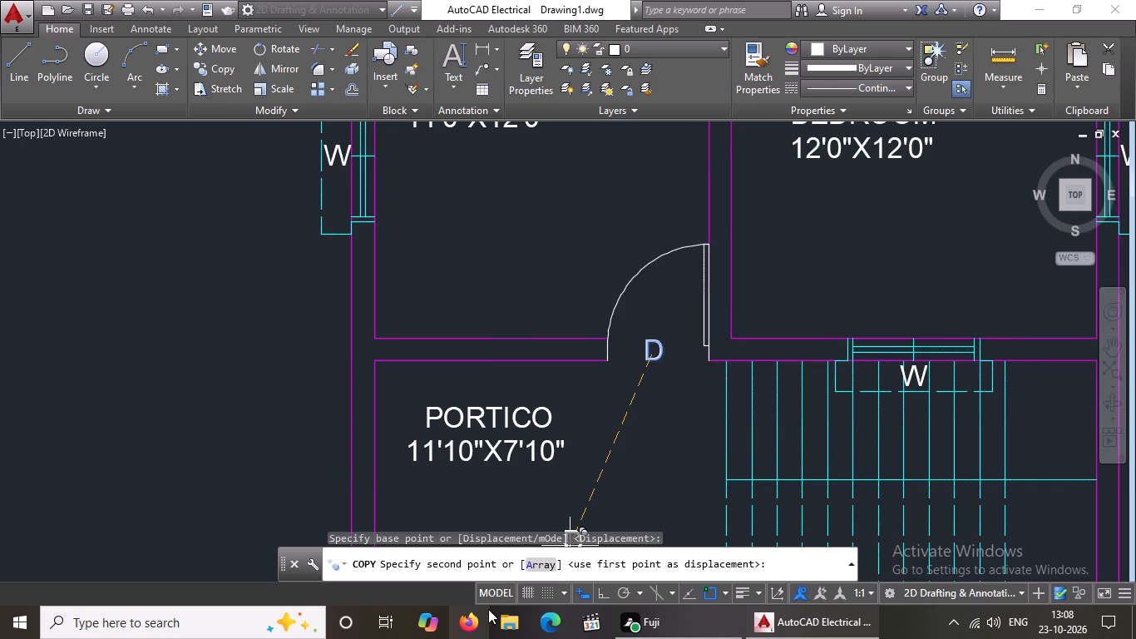
pyautogui.scroll(-2, 768, 418)
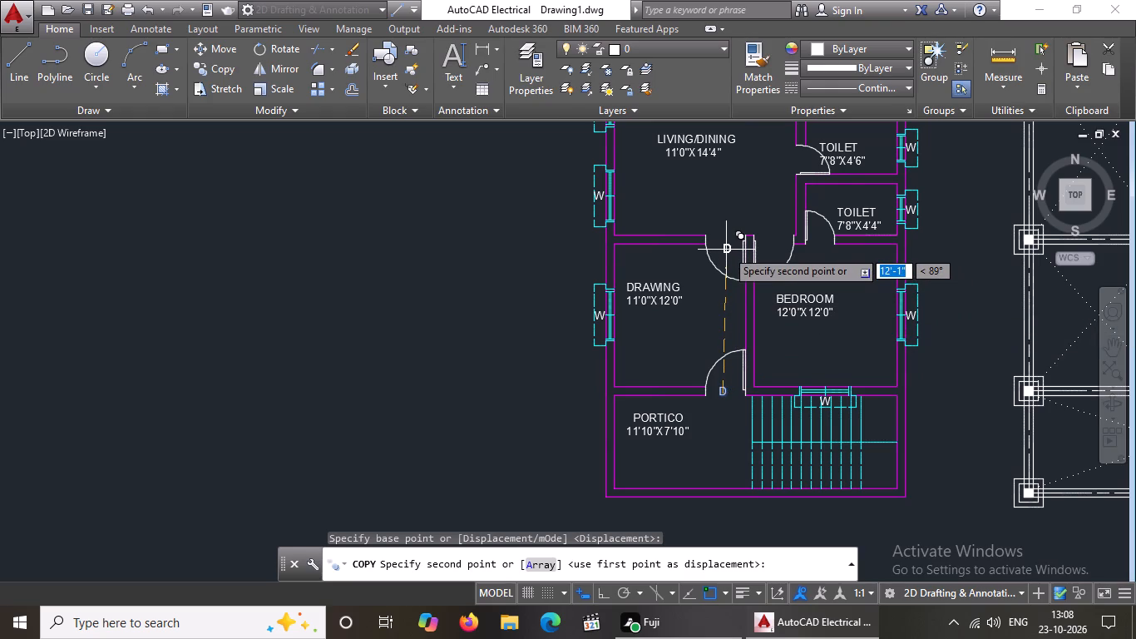
pyautogui.scroll(2, 725, 250)
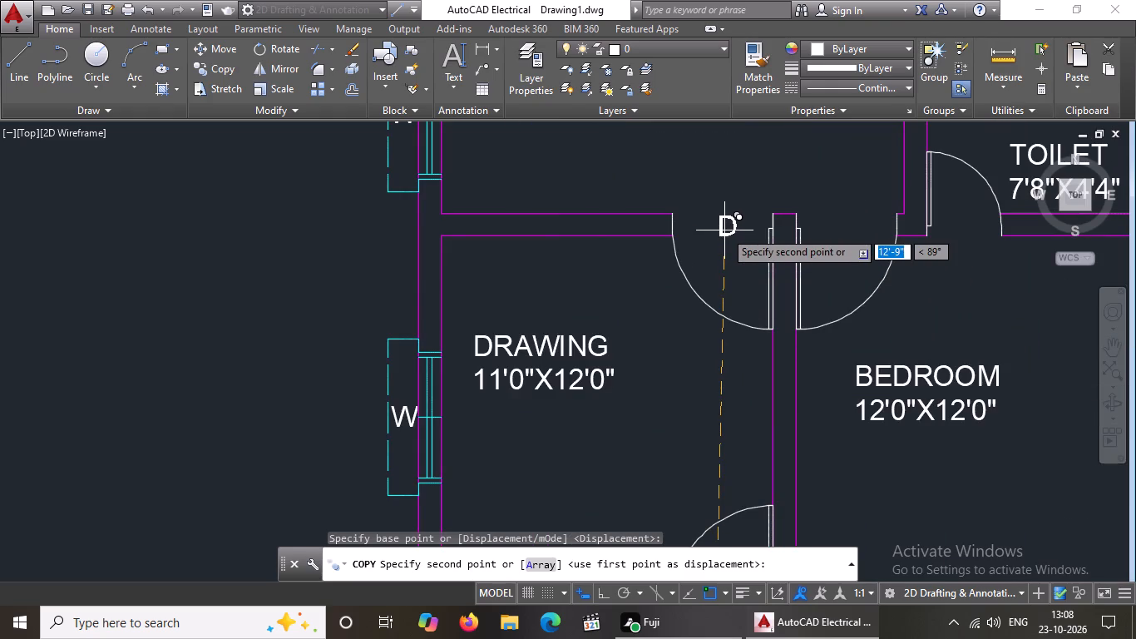
pyautogui.click(724, 230)
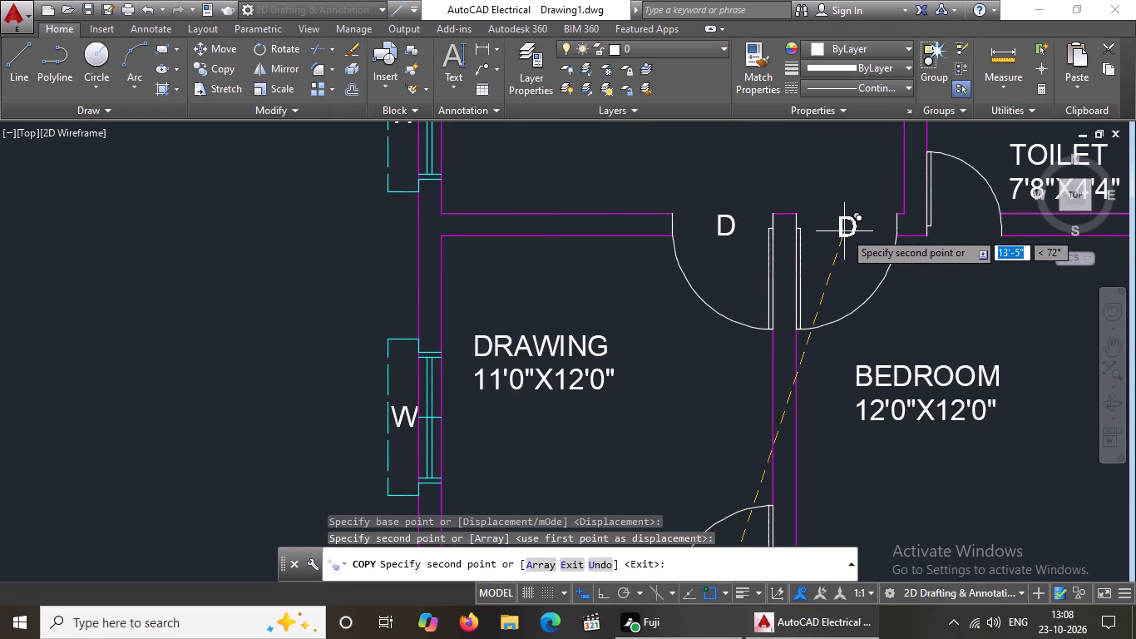
pyautogui.click(844, 230)
pyautogui.scroll(-4, 857, 228)
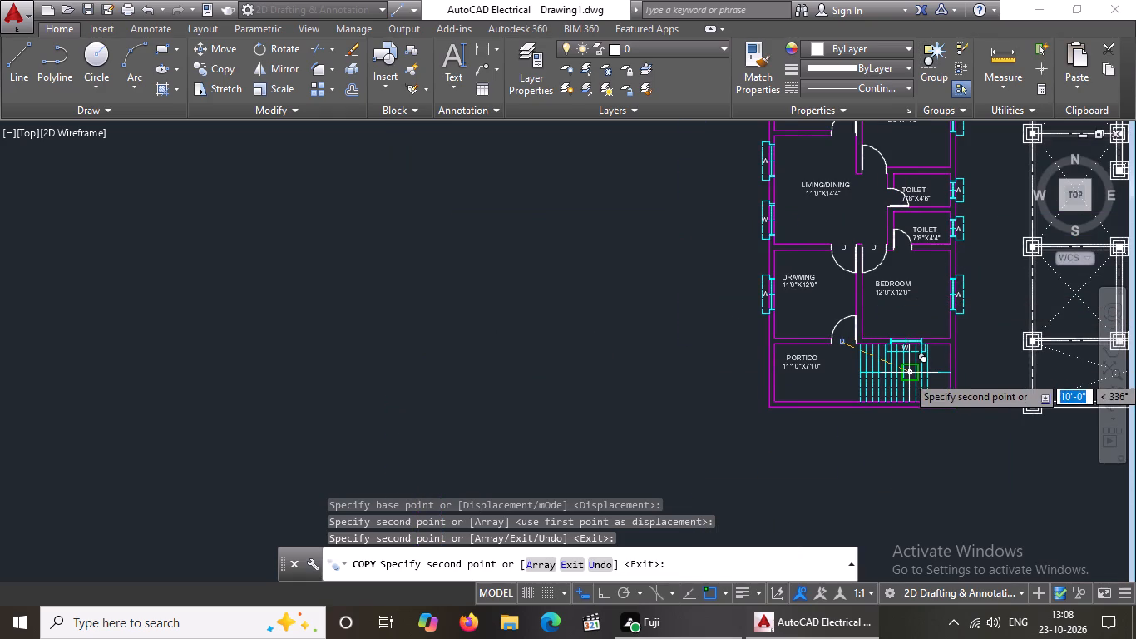
pyautogui.press('Escape')
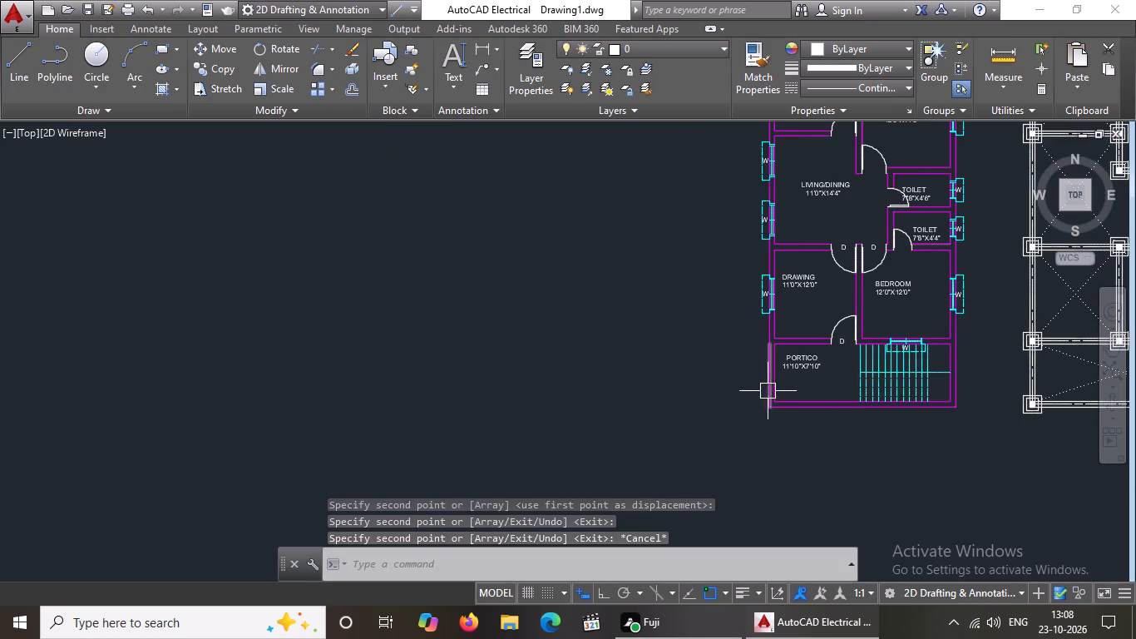
# Shift the D label in the portico-to-drawing-room door about 4 inches east, towards the middle of the opening.
pyautogui.scroll(2, 824, 359)
pyautogui.click(870, 317)
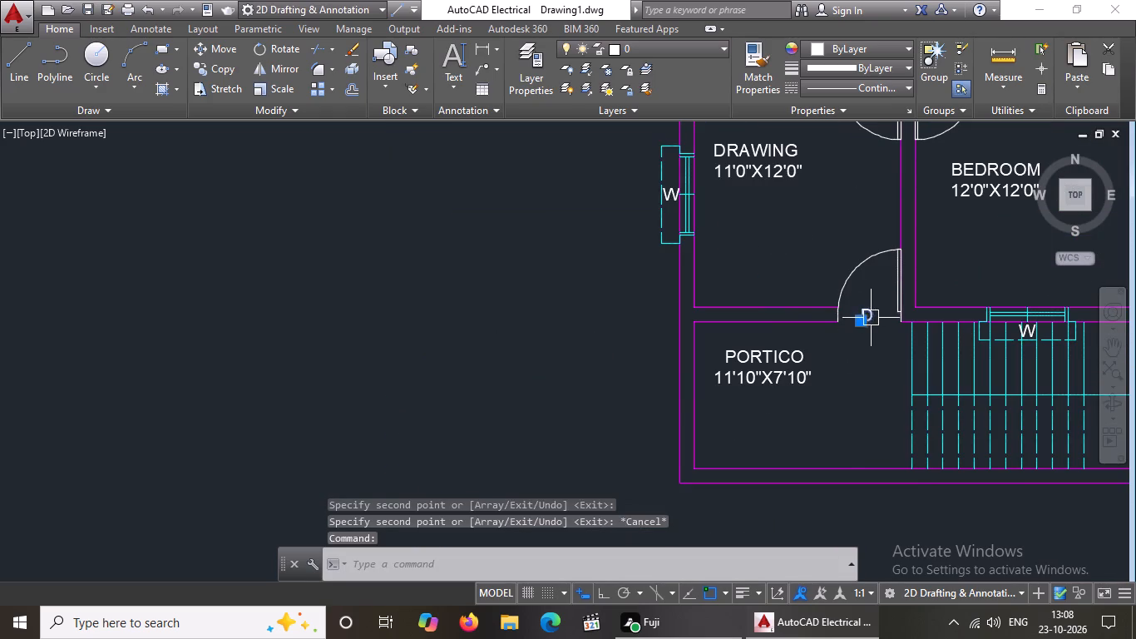
pyautogui.click(864, 322)
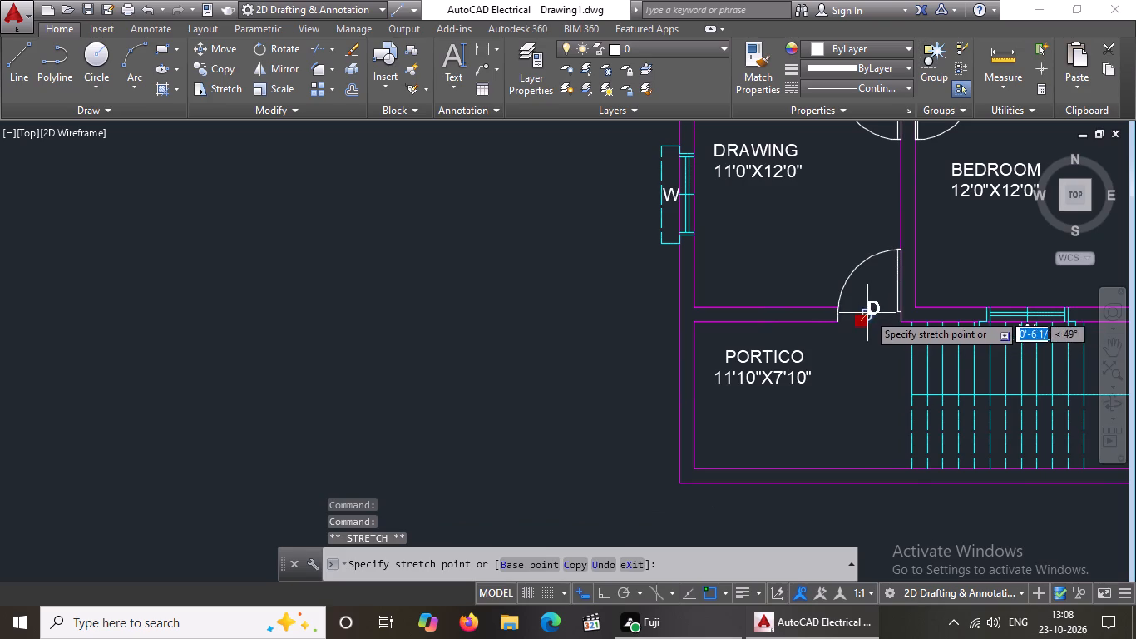
pyautogui.scroll(3, 867, 331)
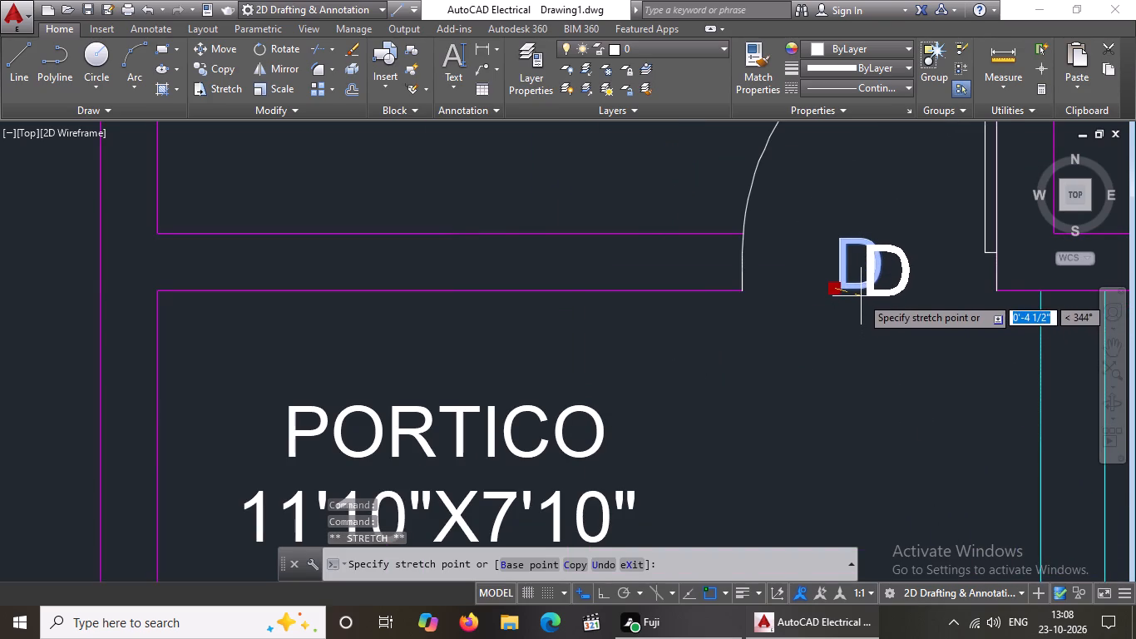
pyautogui.click(860, 290)
pyautogui.scroll(-4, 894, 297)
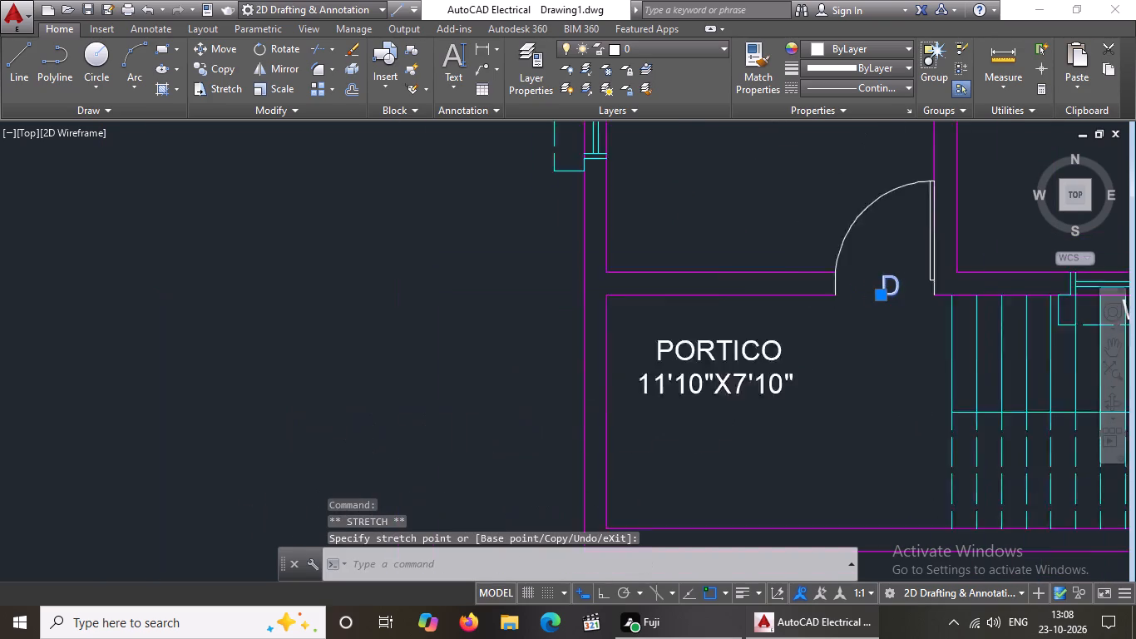
# Copy the D label from the 12'0"X12'0" bedroom door into the door openings of both toilets.
pyautogui.scroll(-2, 930, 296)
pyautogui.moveTo(936, 288); pyautogui.dragTo(736, 333, button='middle')
pyautogui.scroll(2, 744, 245)
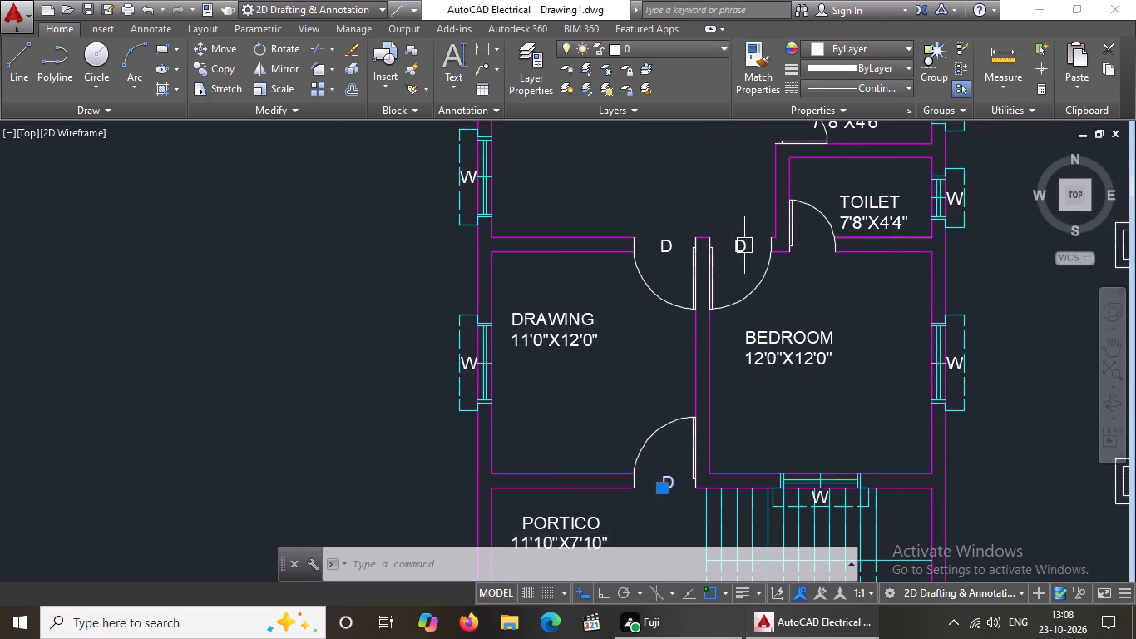
pyautogui.scroll(1, 744, 245)
pyautogui.click(734, 248)
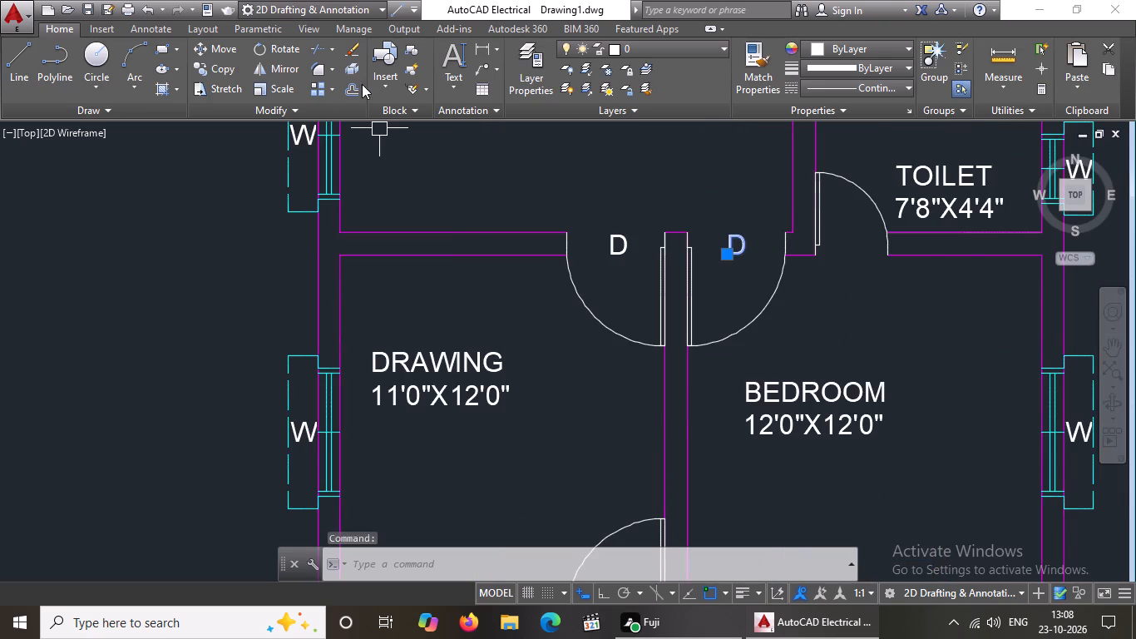
pyautogui.click(212, 69)
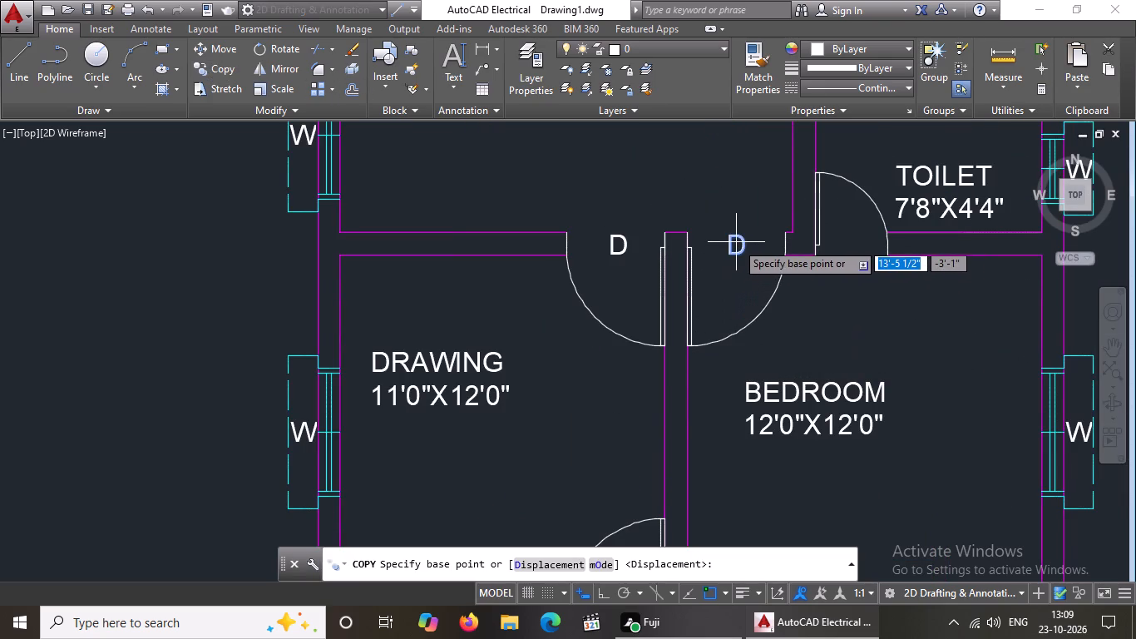
pyautogui.click(737, 249)
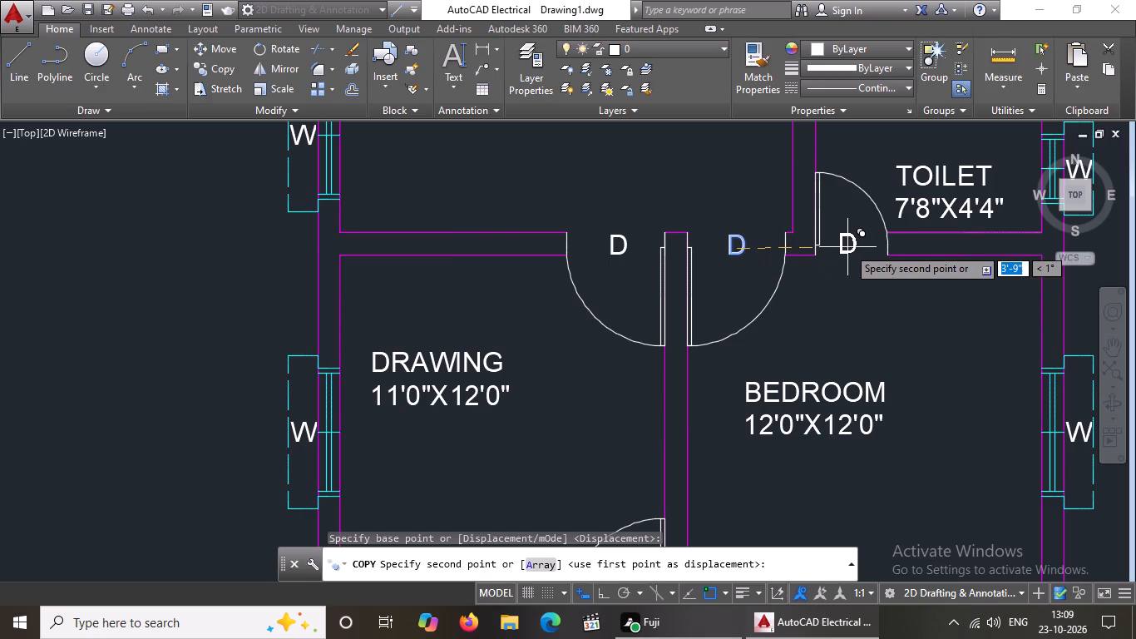
pyautogui.click(852, 246)
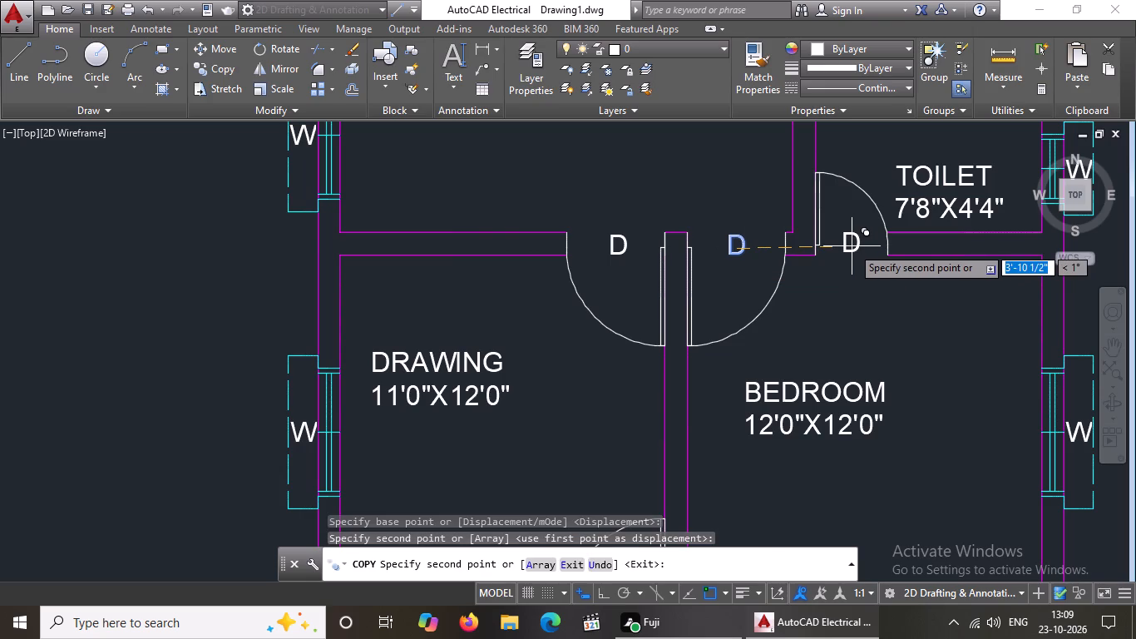
pyautogui.scroll(-2, 857, 51)
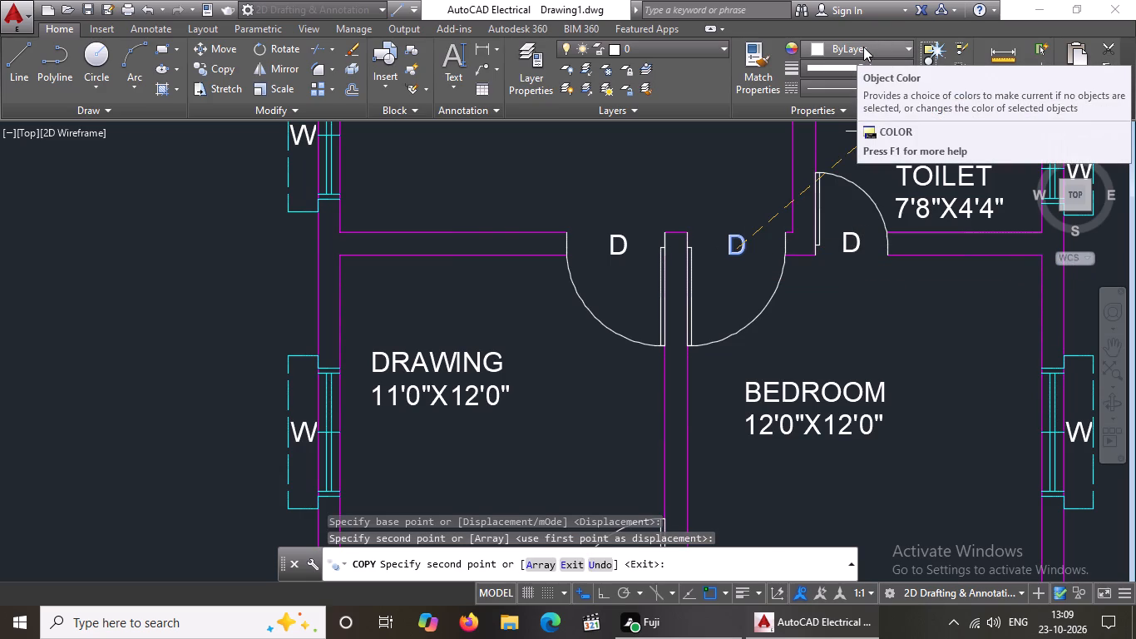
pyautogui.scroll(-2, 853, 13)
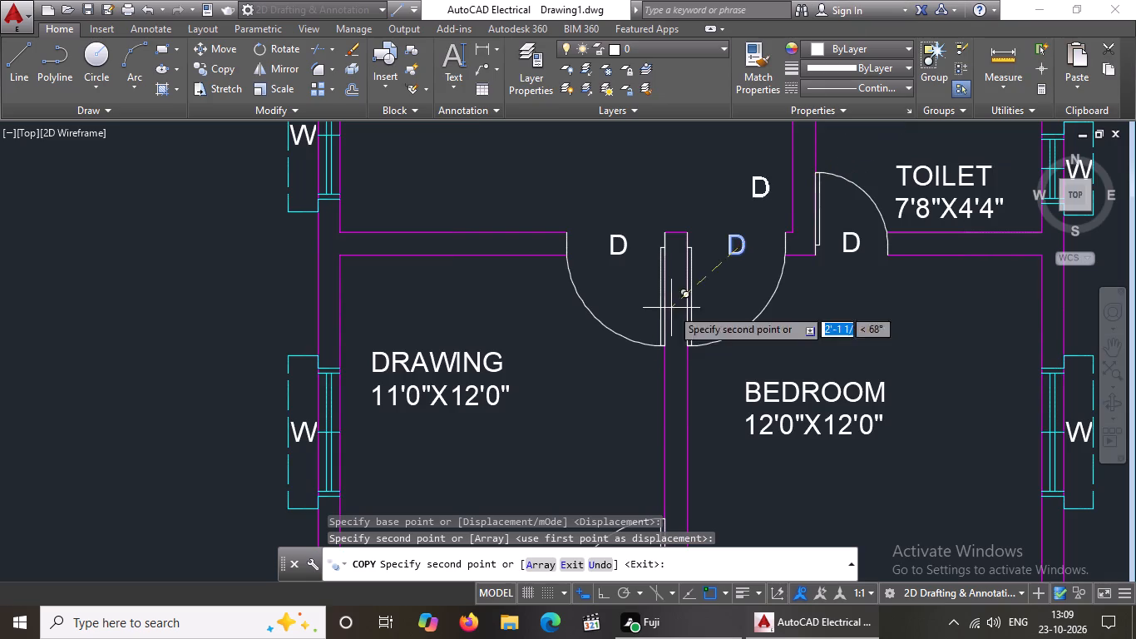
pyautogui.scroll(-3, 746, 248)
pyautogui.scroll(5, 775, 206)
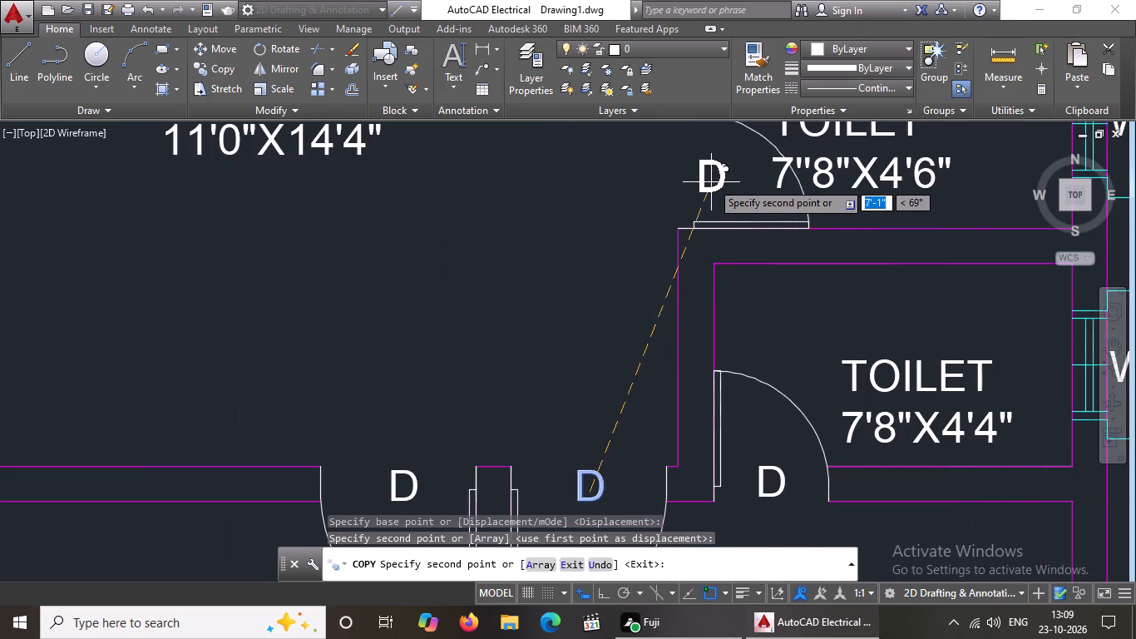
pyautogui.scroll(-1, 708, 179)
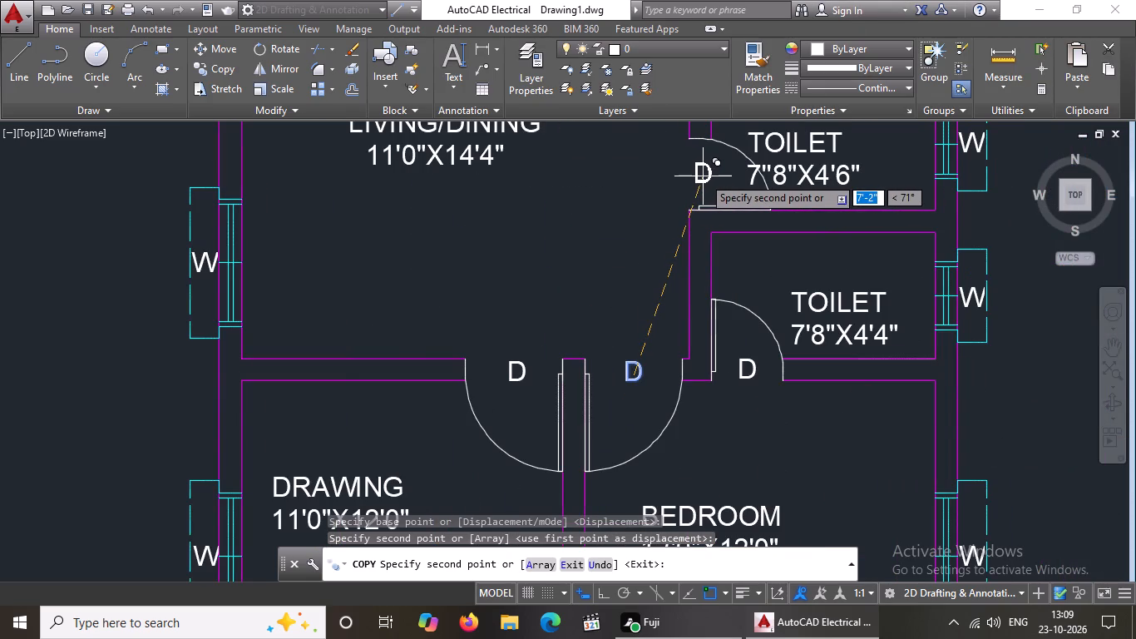
pyautogui.click(703, 176)
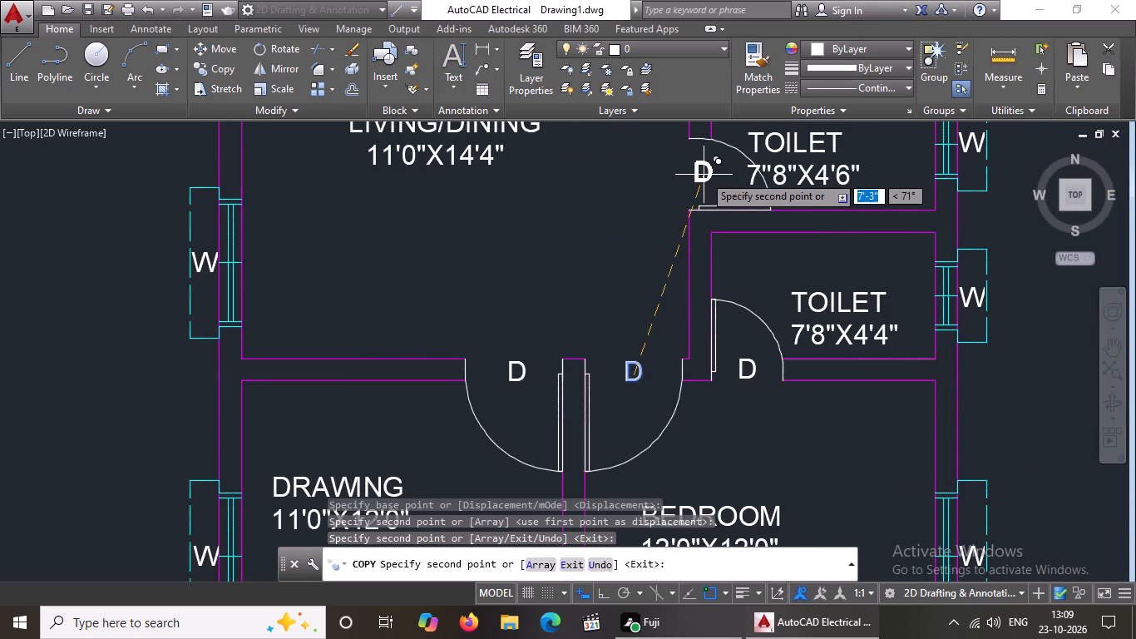
# Place a copy of the D label in the master bedroom's door opening off the living/dining room.
pyautogui.scroll(-5, 704, 168)
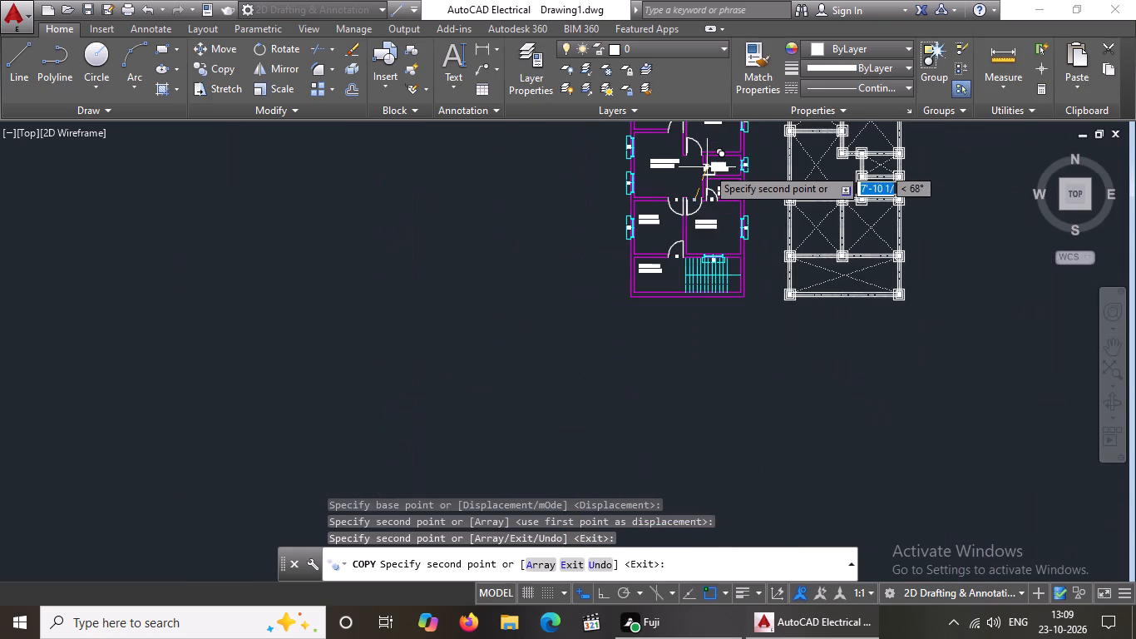
pyautogui.moveTo(702, 201); pyautogui.dragTo(693, 251, button='middle')
pyautogui.scroll(1, 695, 259)
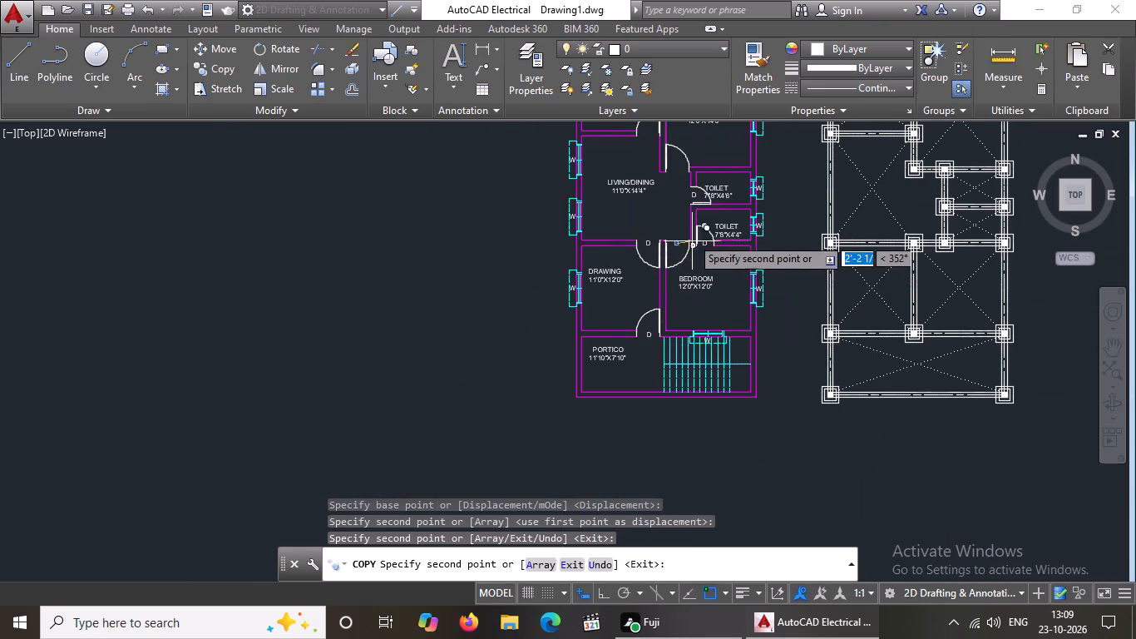
pyautogui.scroll(5, 679, 156)
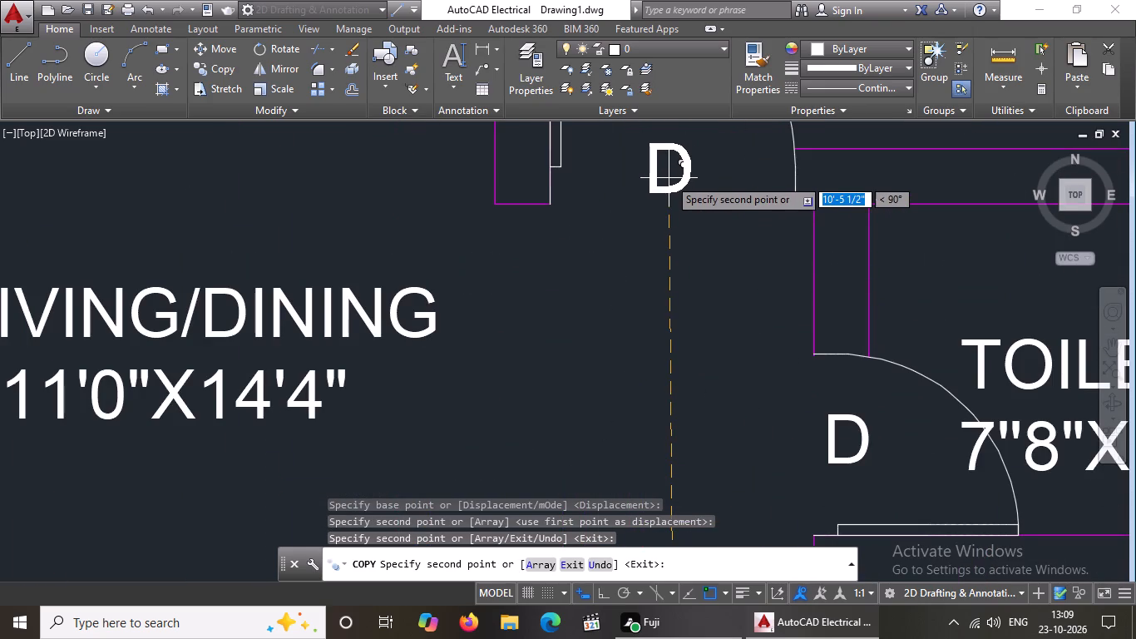
pyautogui.click(669, 178)
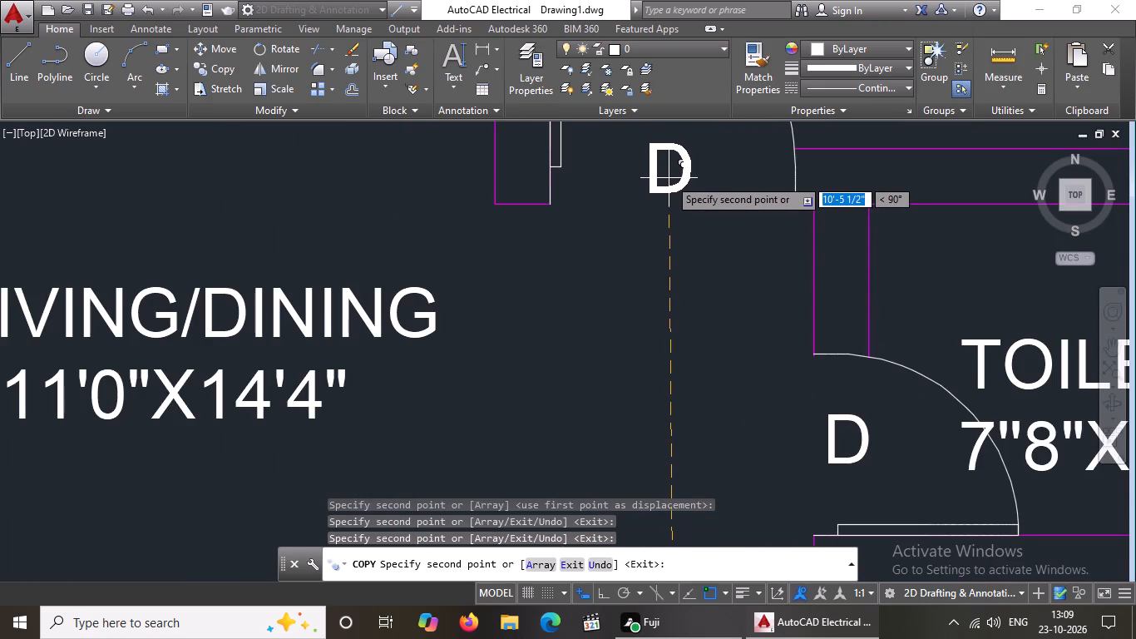
# Copy the D label into the kitchen's door opening off the living/dining room and finish copying.
pyautogui.scroll(-5, 660, 182)
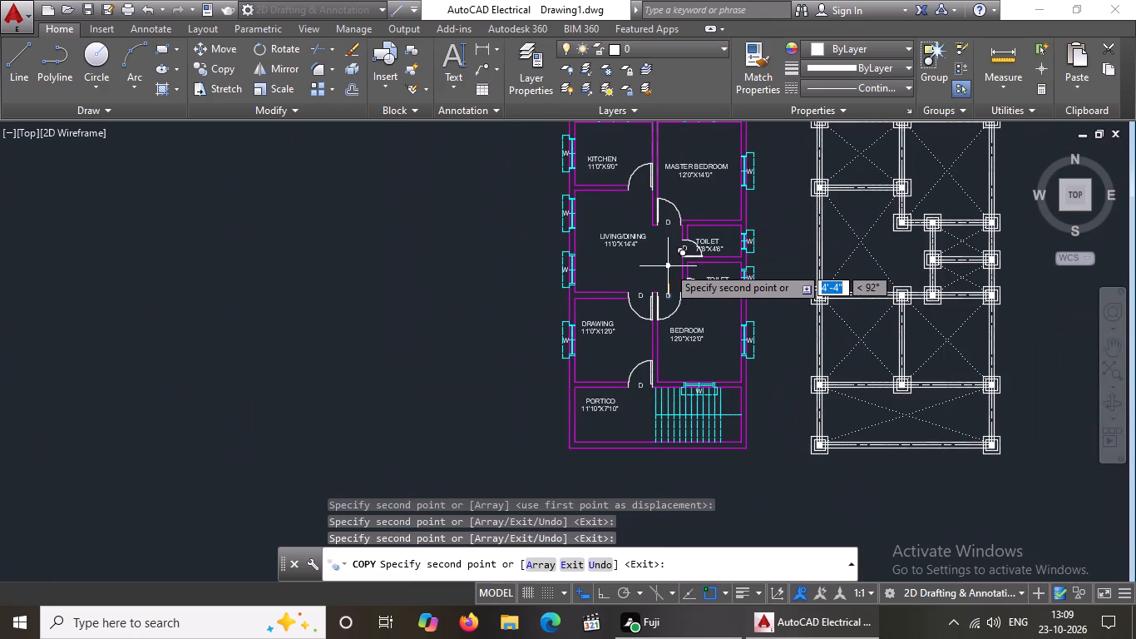
pyautogui.moveTo(668, 266); pyautogui.dragTo(657, 320, button='middle')
pyautogui.scroll(2, 635, 235)
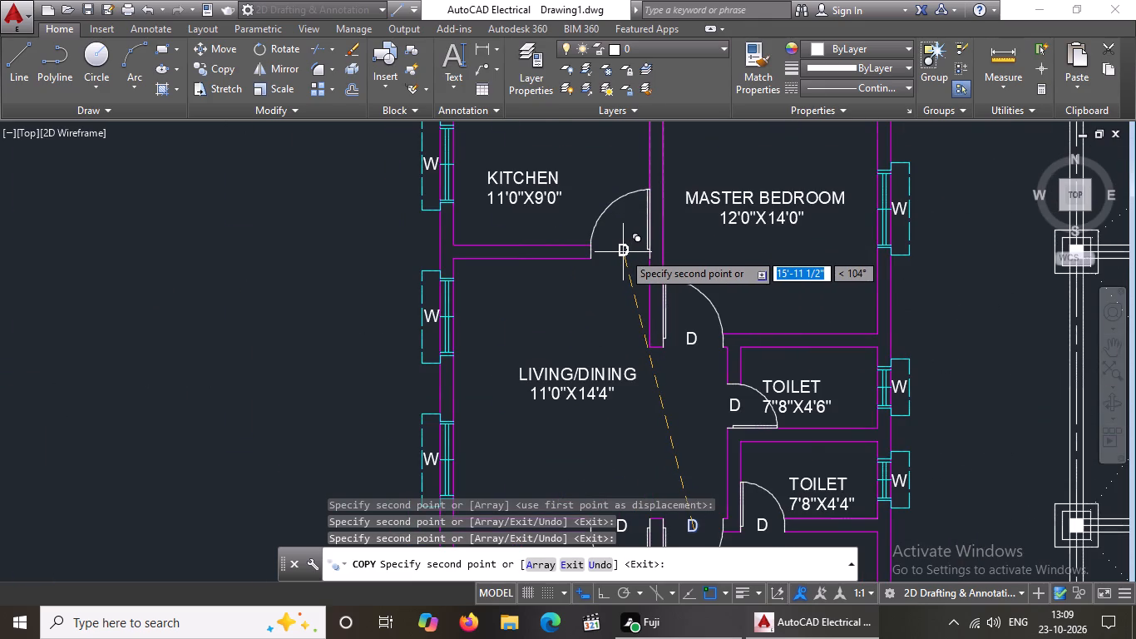
pyautogui.click(622, 253)
pyautogui.scroll(-2, 730, 260)
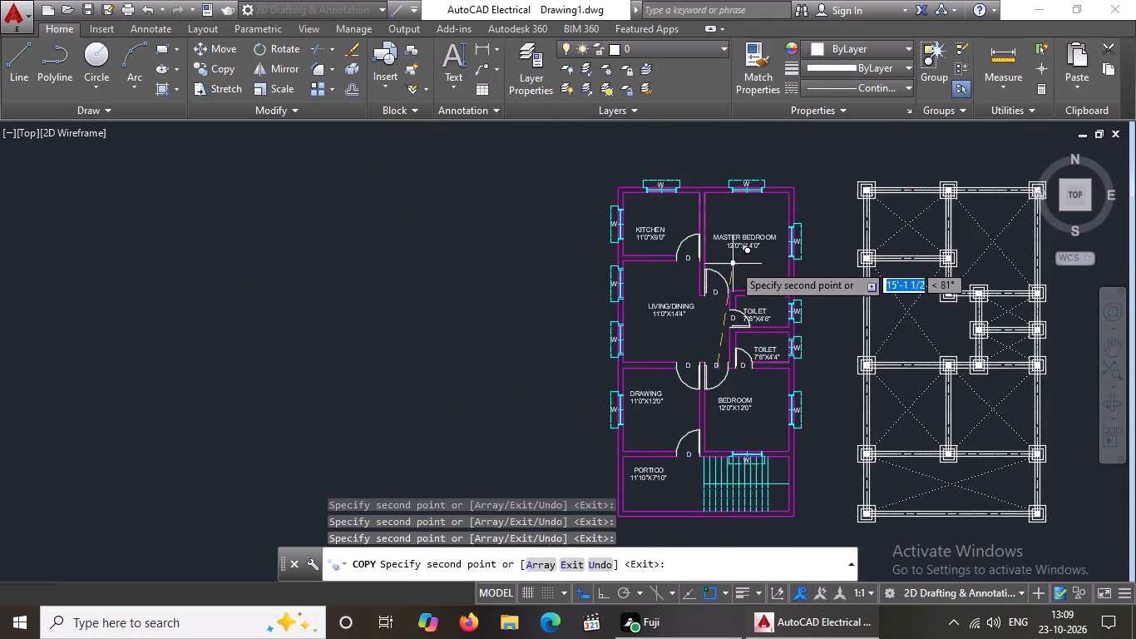
pyautogui.middleClick(755, 356)
pyautogui.middleClick(755, 356)
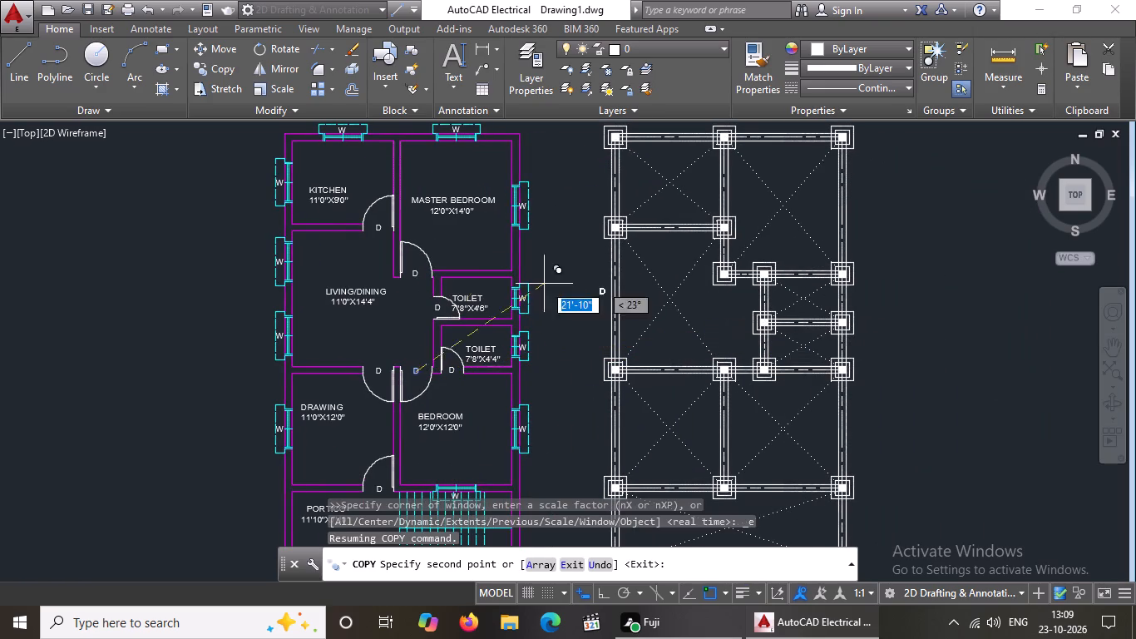
pyautogui.moveTo(477, 280); pyautogui.dragTo(609, 253, button='middle')
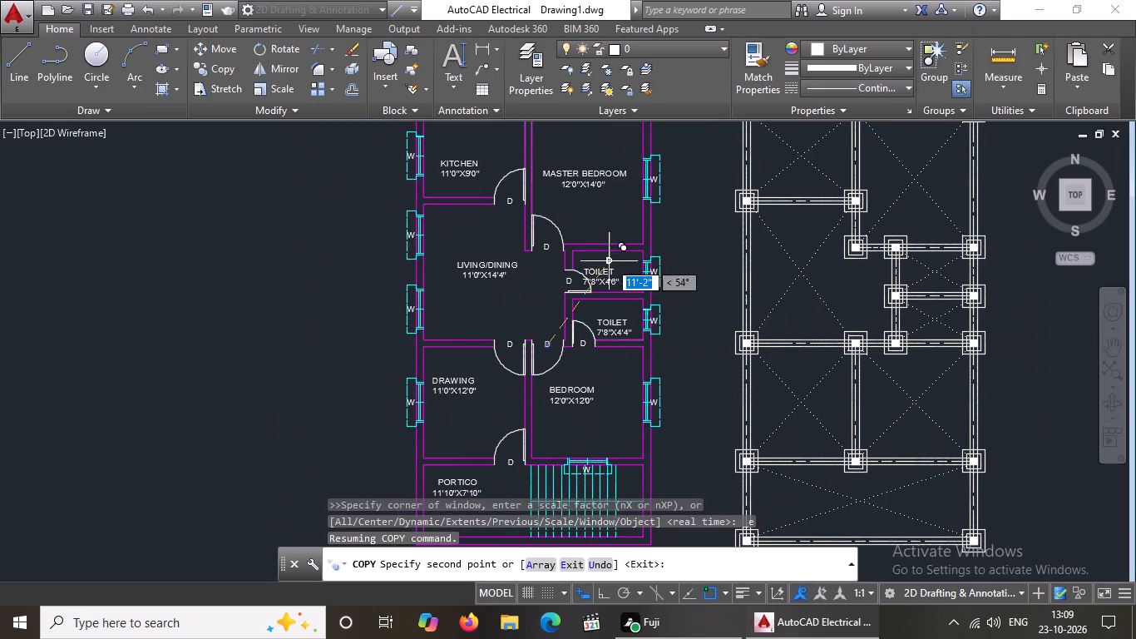
pyautogui.moveTo(574, 313); pyautogui.dragTo(620, 242, button='middle')
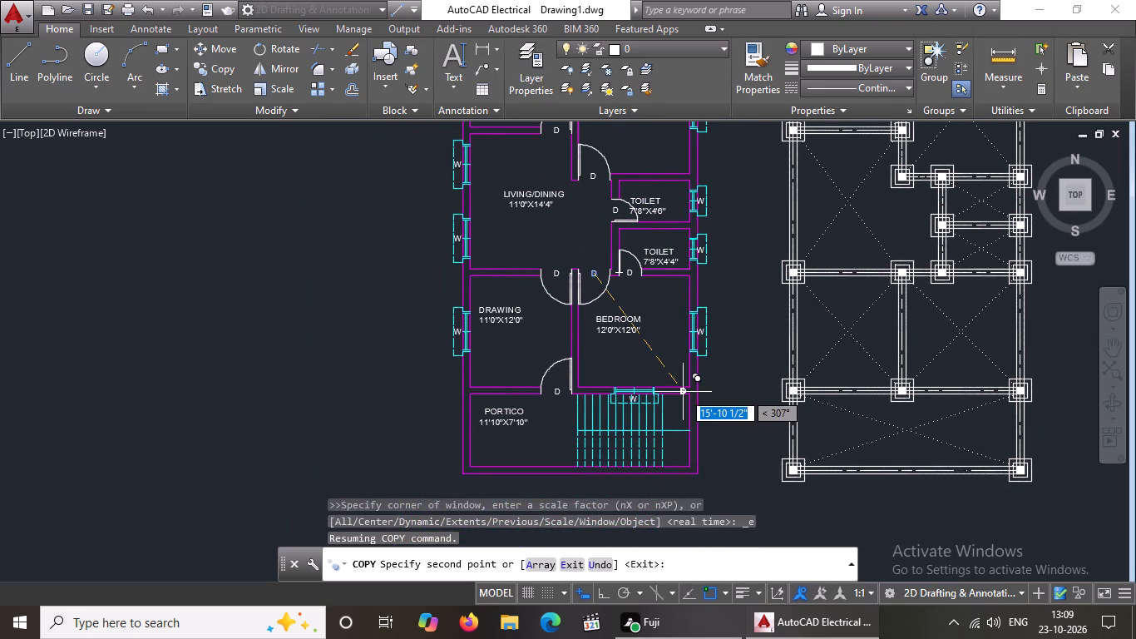
pyautogui.press('Escape')
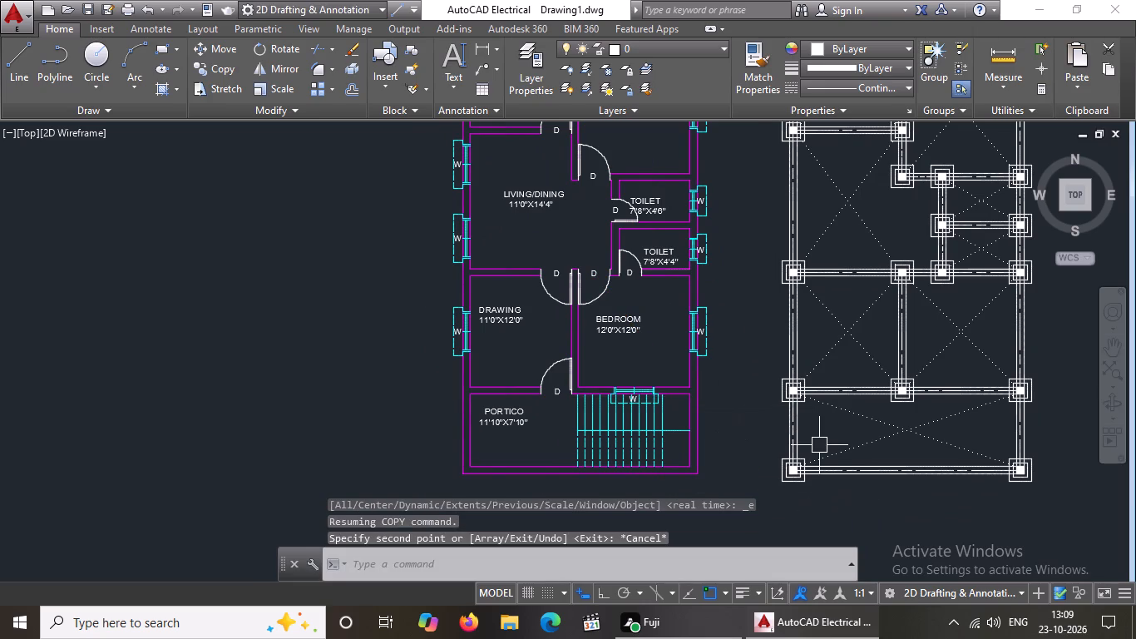
# Recolour the dashed centre line of the column layout's southernmost horizontal beam green.
pyautogui.scroll(2, 819, 445)
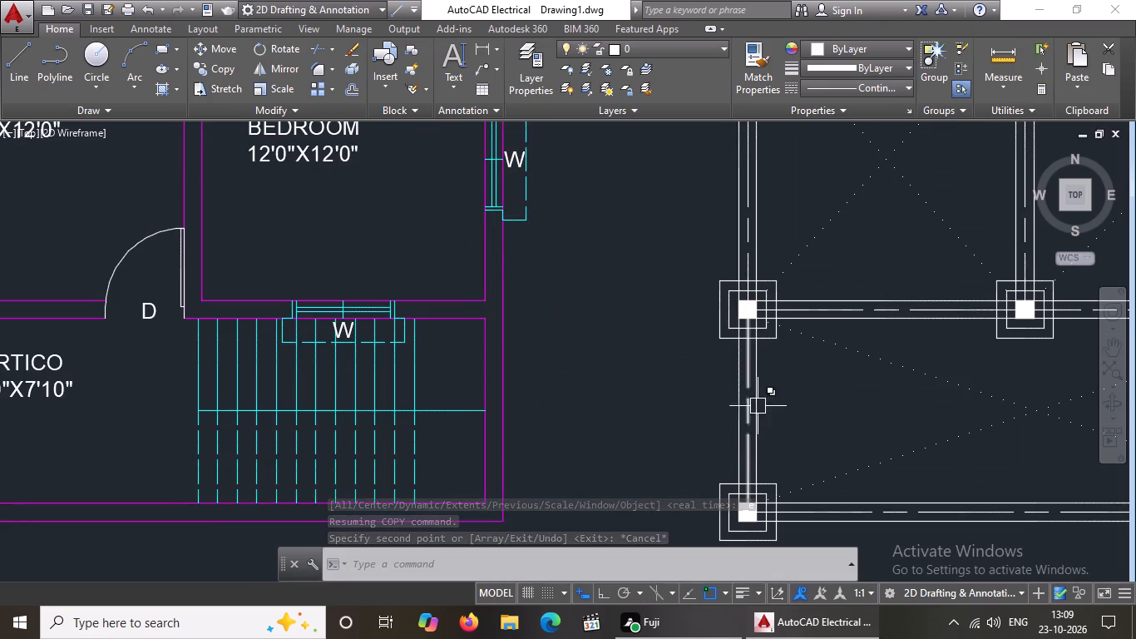
pyautogui.scroll(-3, 757, 410)
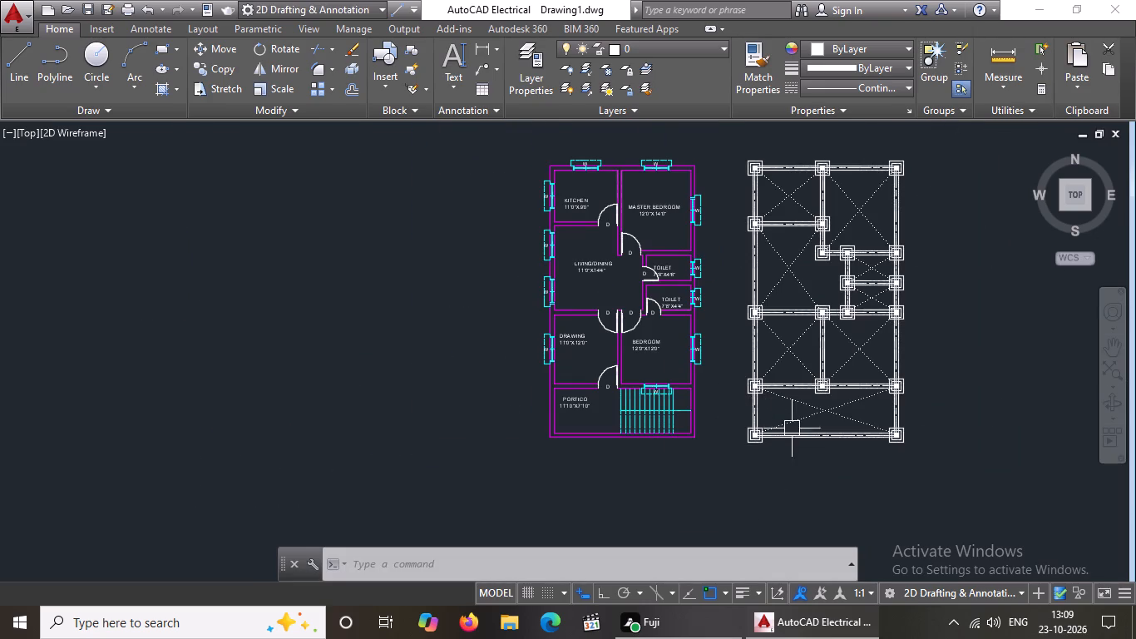
pyautogui.scroll(3, 797, 420)
pyautogui.scroll(-2, 803, 459)
pyautogui.scroll(3, 832, 469)
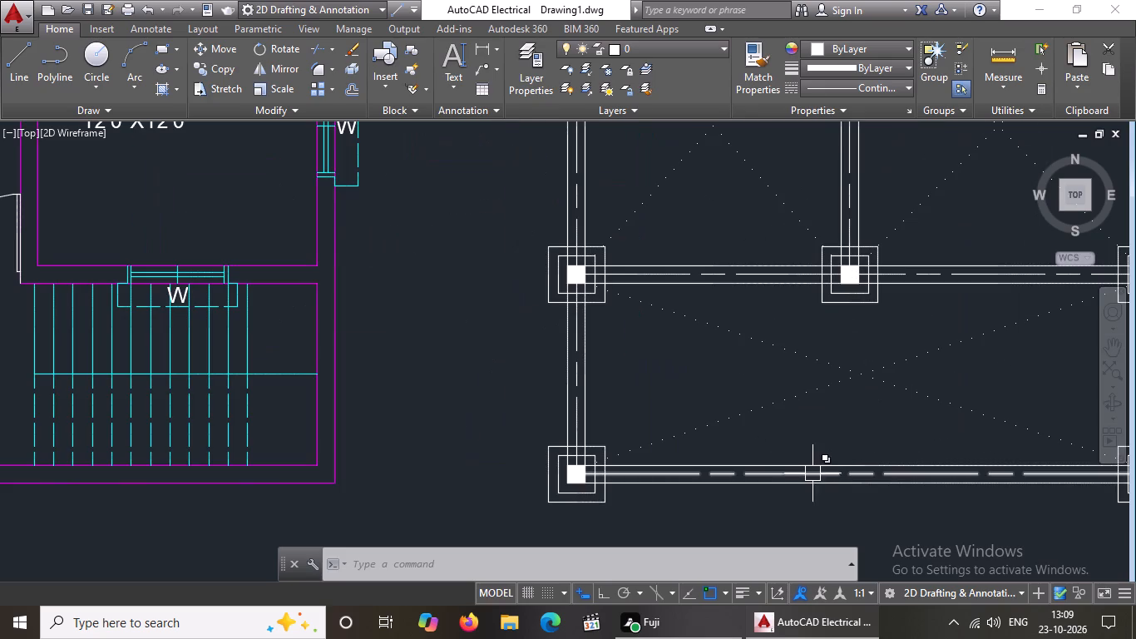
pyautogui.click(807, 478)
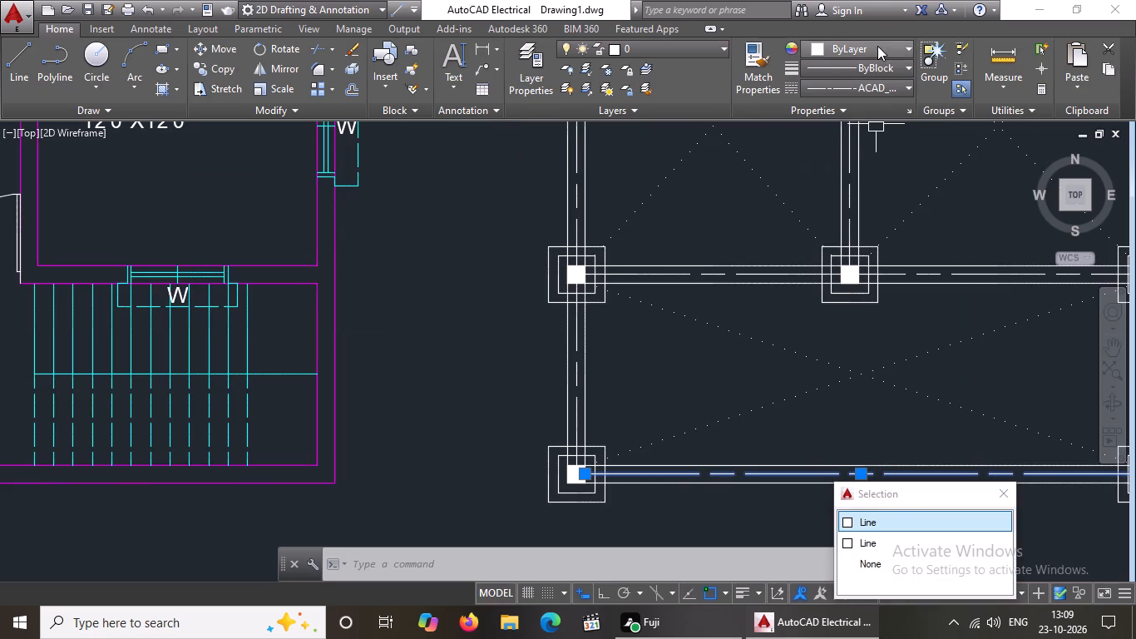
pyautogui.click(877, 45)
pyautogui.click(848, 211)
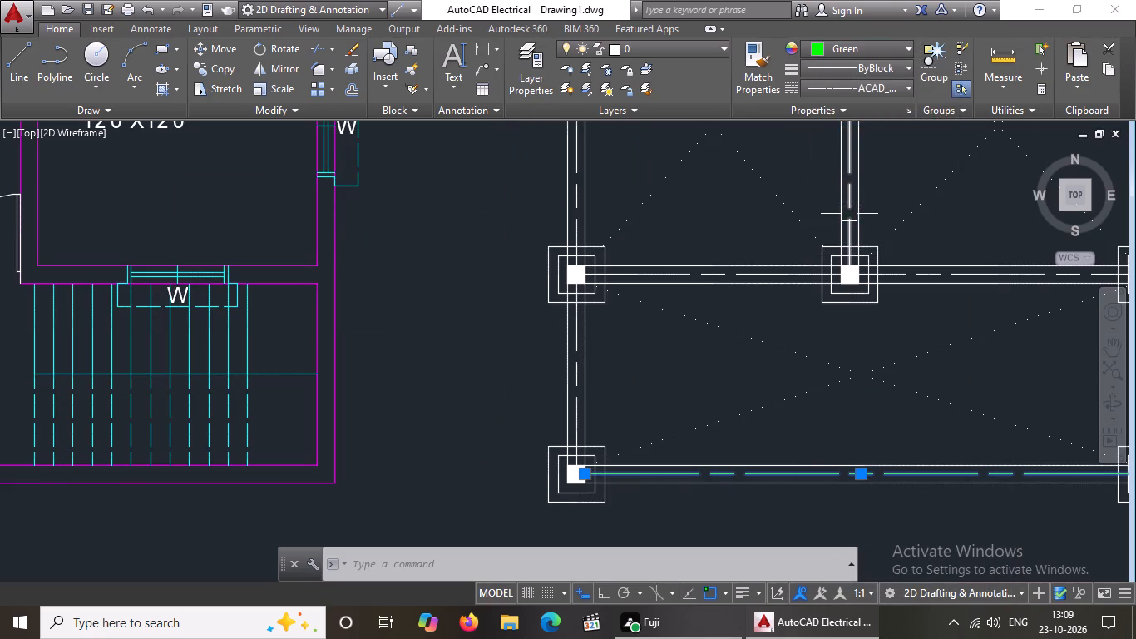
# Recolour the centre lines of the west and east beams of the column layout's southernmost bay green.
pyautogui.scroll(-3, 843, 263)
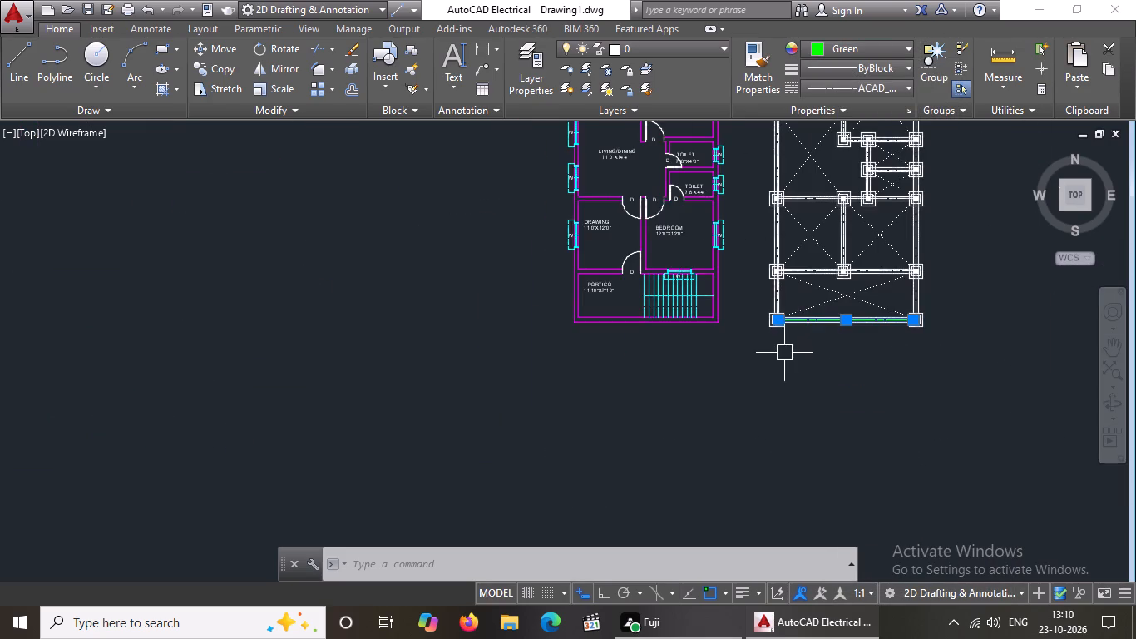
pyautogui.scroll(3, 889, 300)
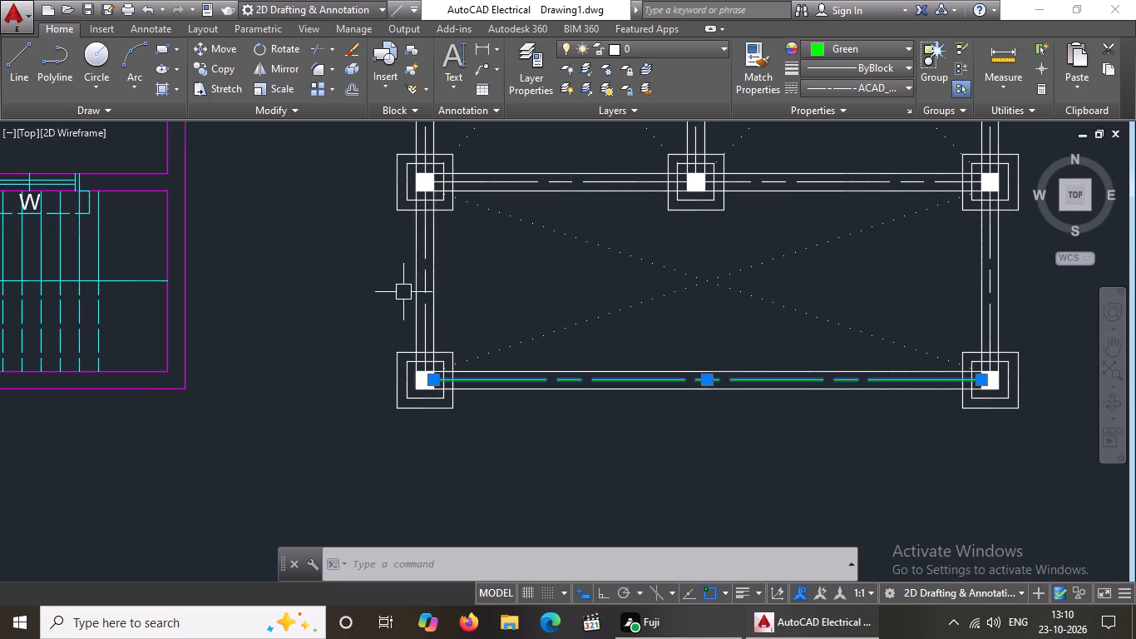
pyautogui.click(423, 265)
pyautogui.click(862, 48)
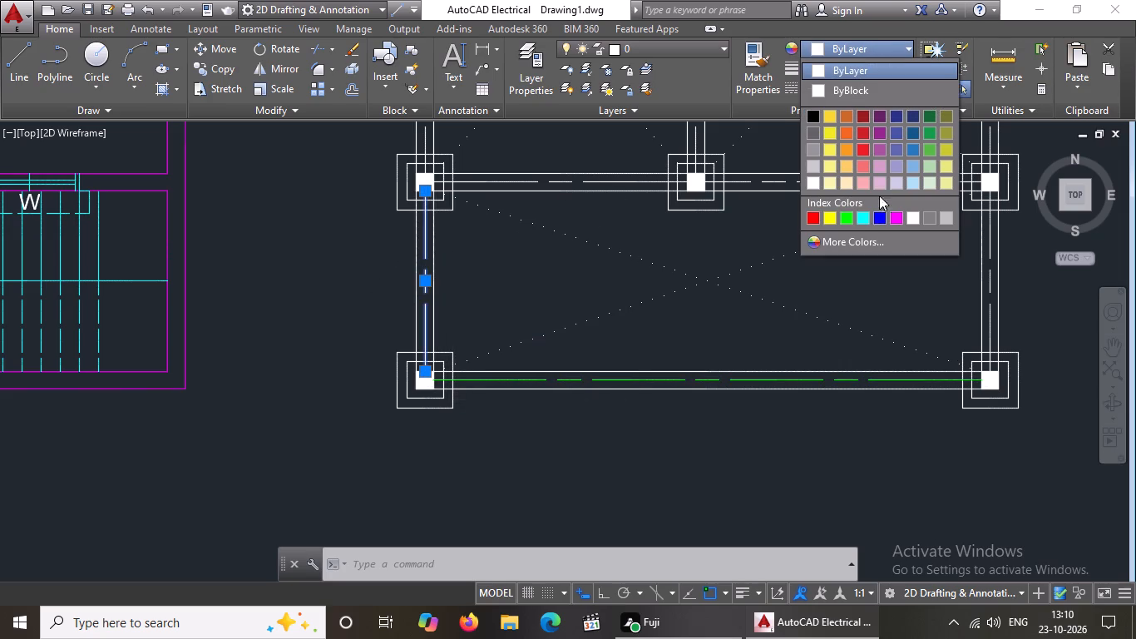
pyautogui.click(845, 220)
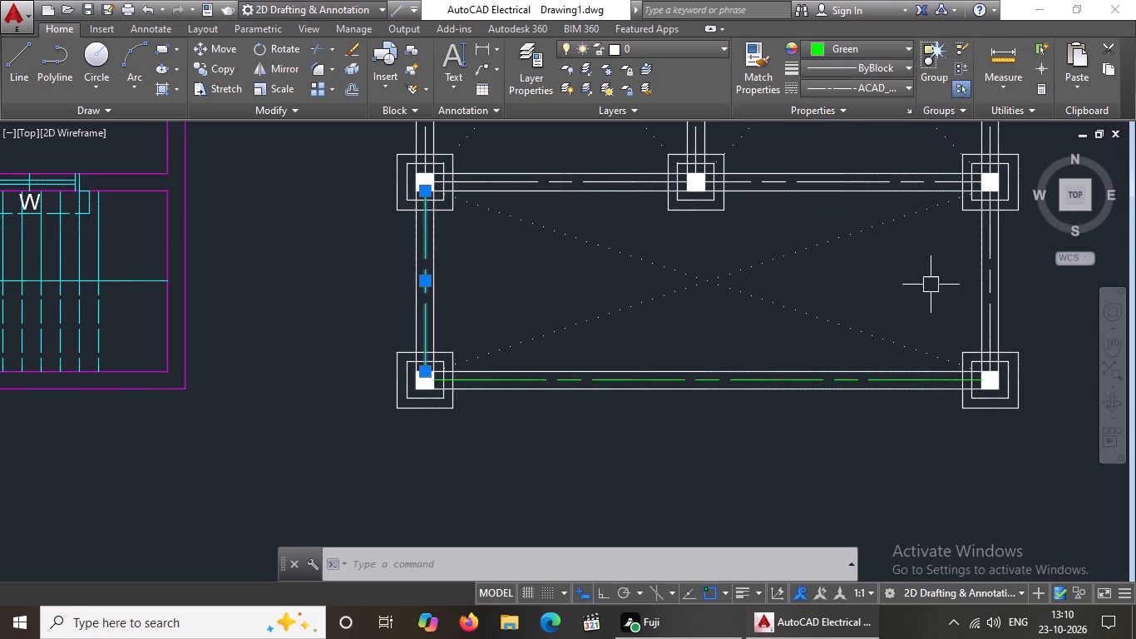
pyautogui.click(991, 250)
pyautogui.click(864, 46)
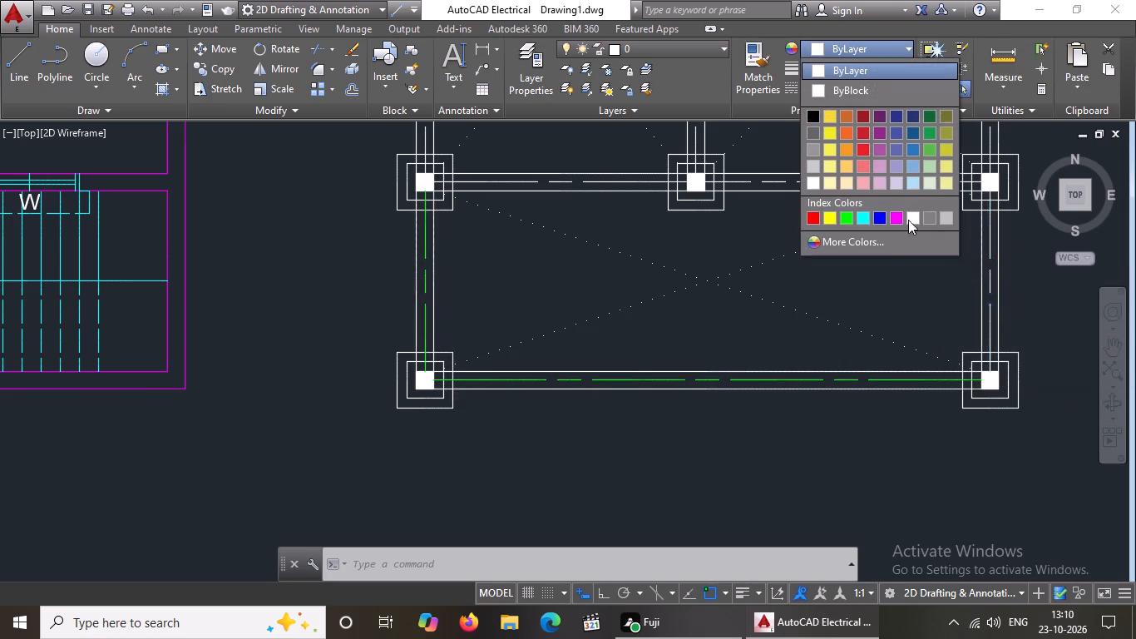
pyautogui.click(841, 218)
# Recolour both centre-line segments of the beam along the southernmost bay's north side green.
pyautogui.scroll(2, 548, 170)
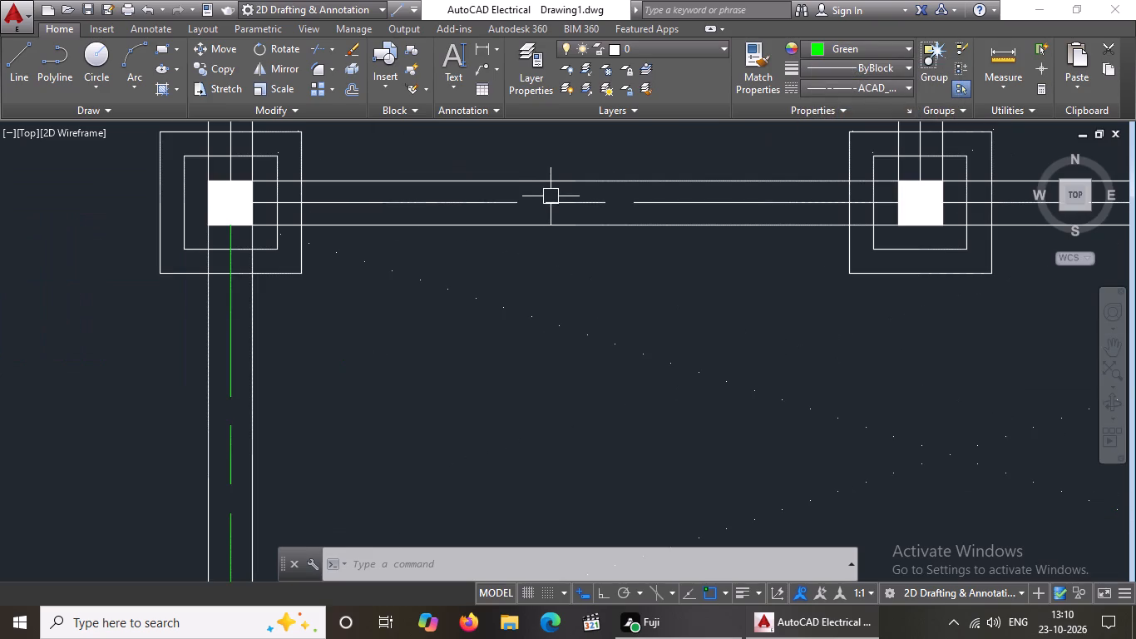
pyautogui.click(551, 202)
pyautogui.click(852, 49)
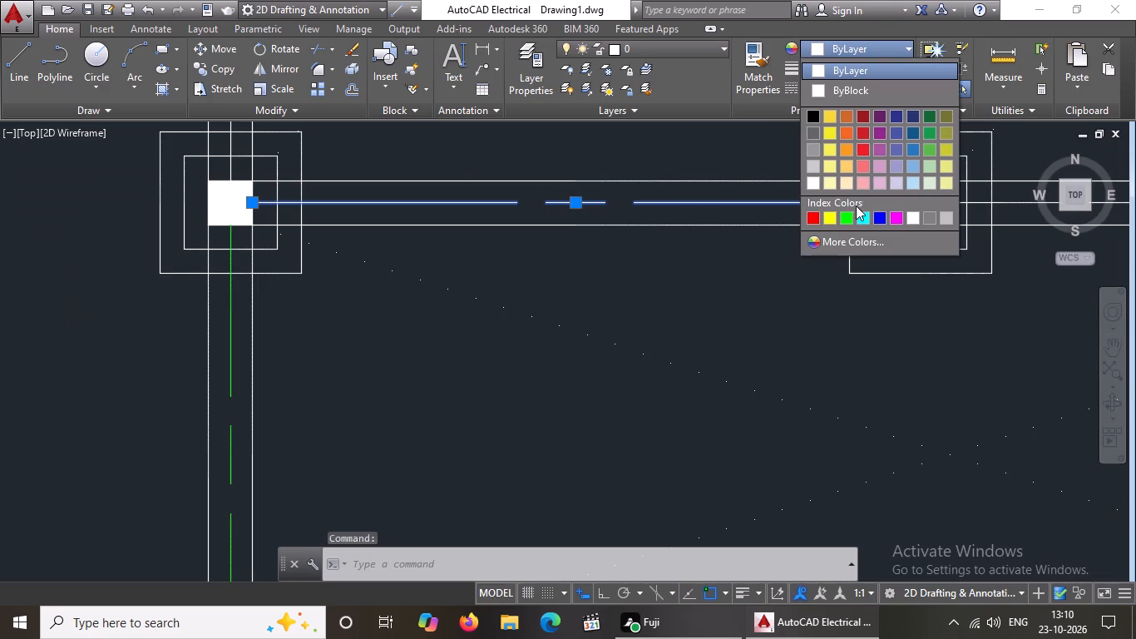
pyautogui.click(843, 213)
pyautogui.scroll(-4, 847, 214)
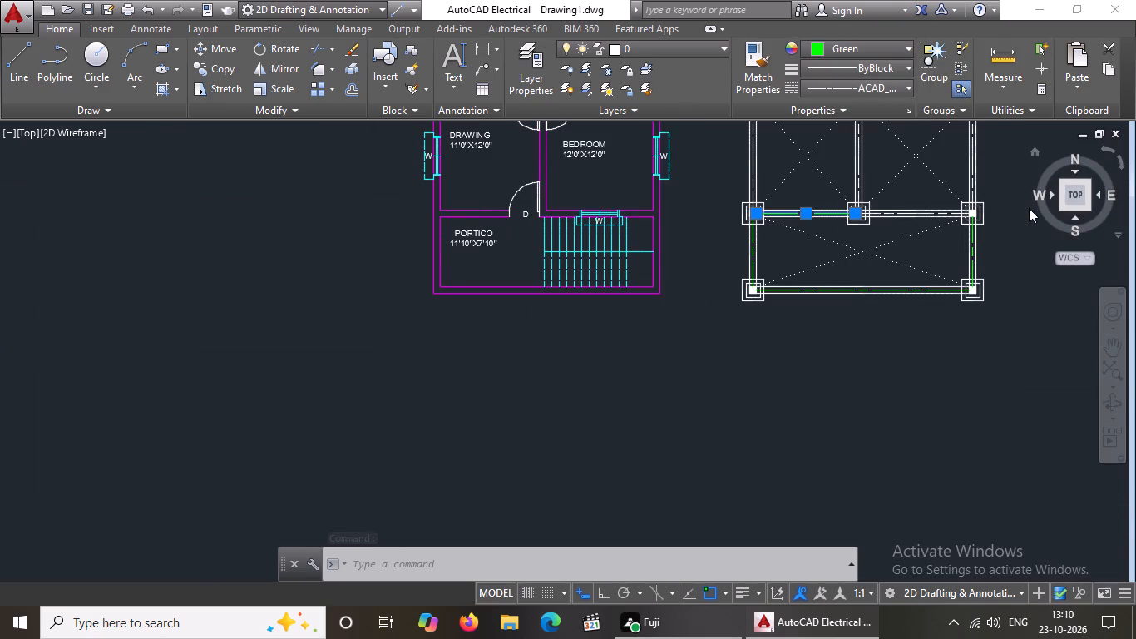
pyautogui.scroll(3, 895, 212)
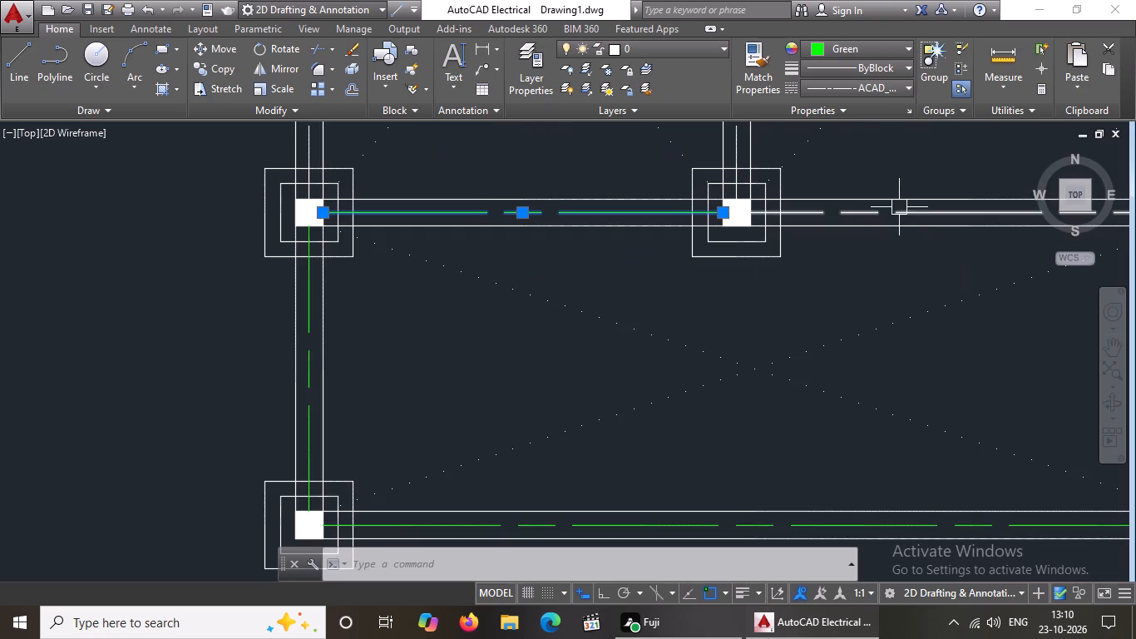
pyautogui.click(898, 210)
pyautogui.click(857, 51)
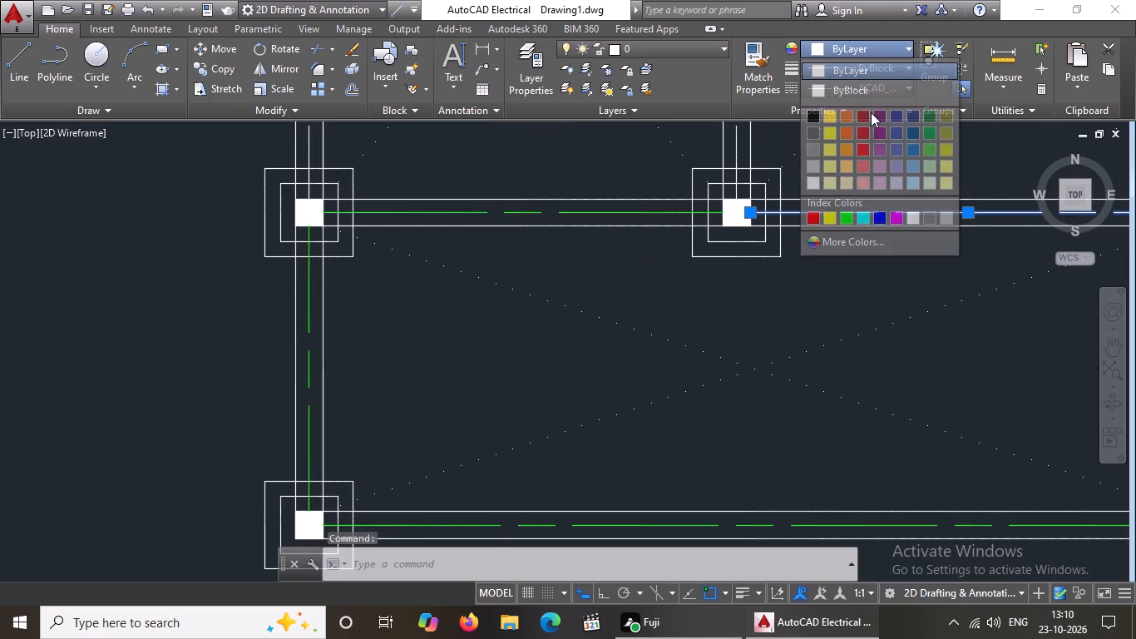
pyautogui.click(845, 220)
# Recolour the west and middle vertical beam centre lines green in the second row of bays from the south.
pyautogui.scroll(-6, 823, 265)
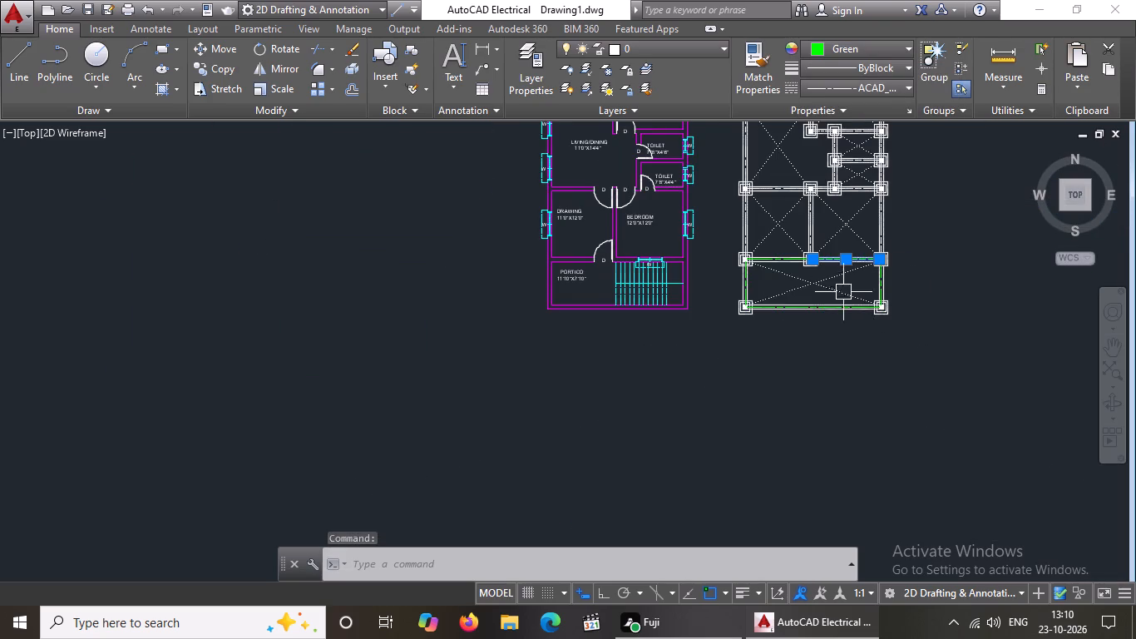
pyautogui.scroll(3, 765, 197)
pyautogui.click(675, 261)
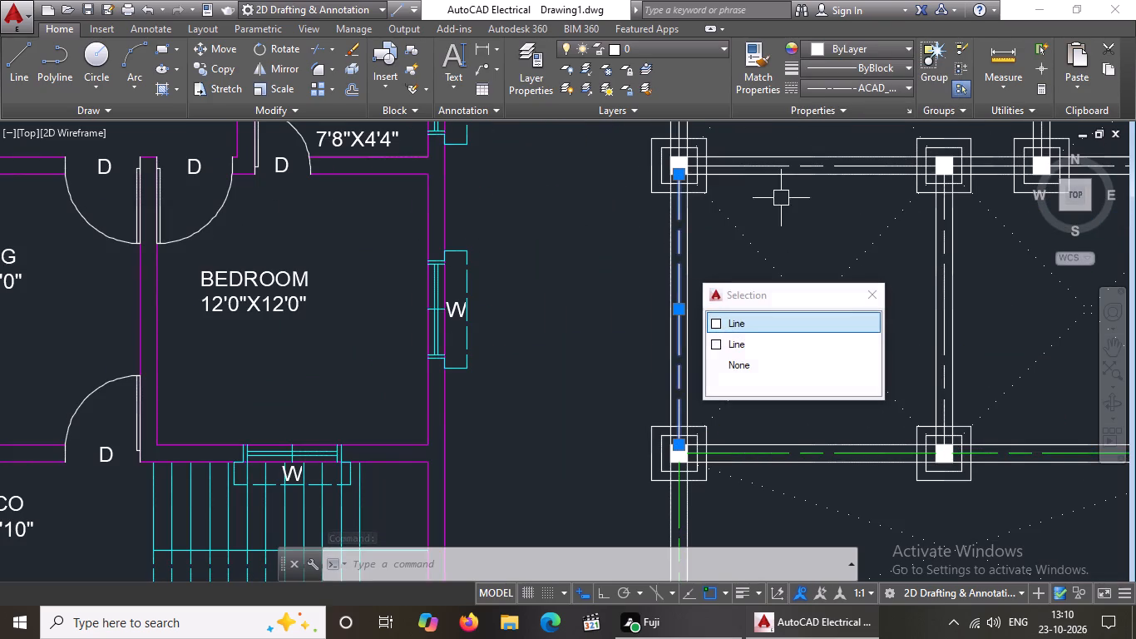
pyautogui.click(872, 47)
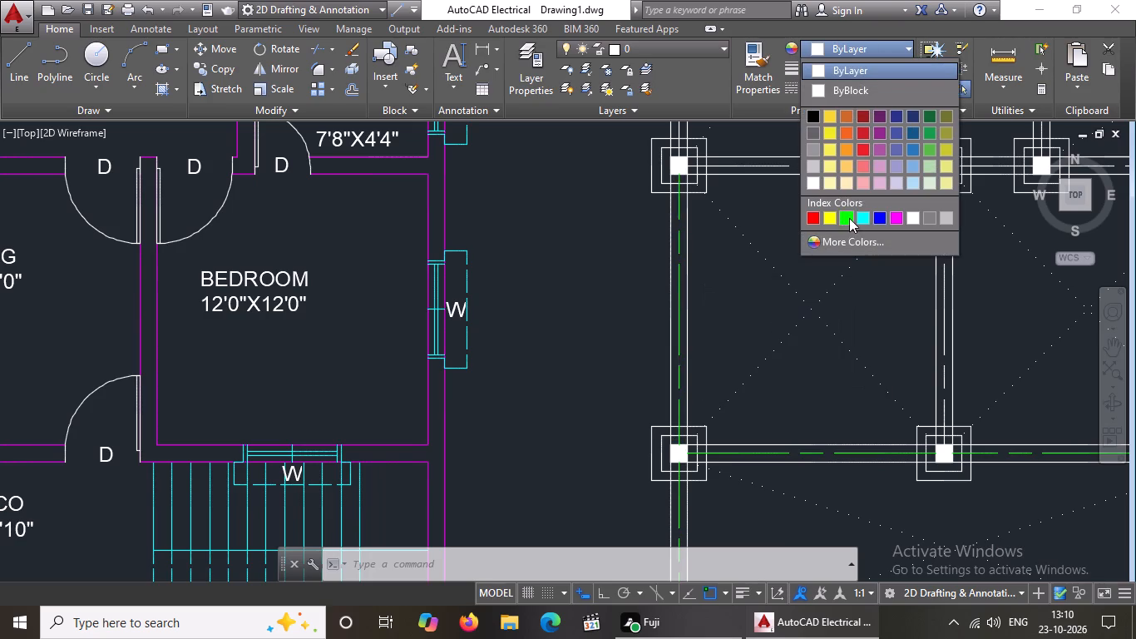
pyautogui.click(848, 214)
pyautogui.scroll(1, 953, 293)
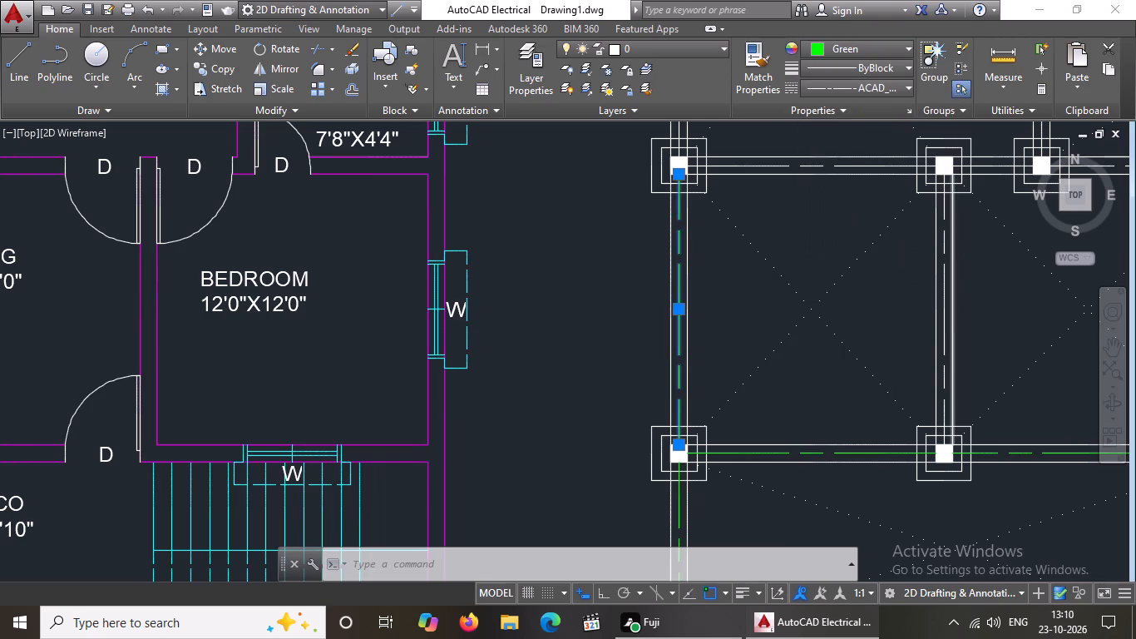
pyautogui.scroll(1, 953, 293)
pyautogui.click(926, 310)
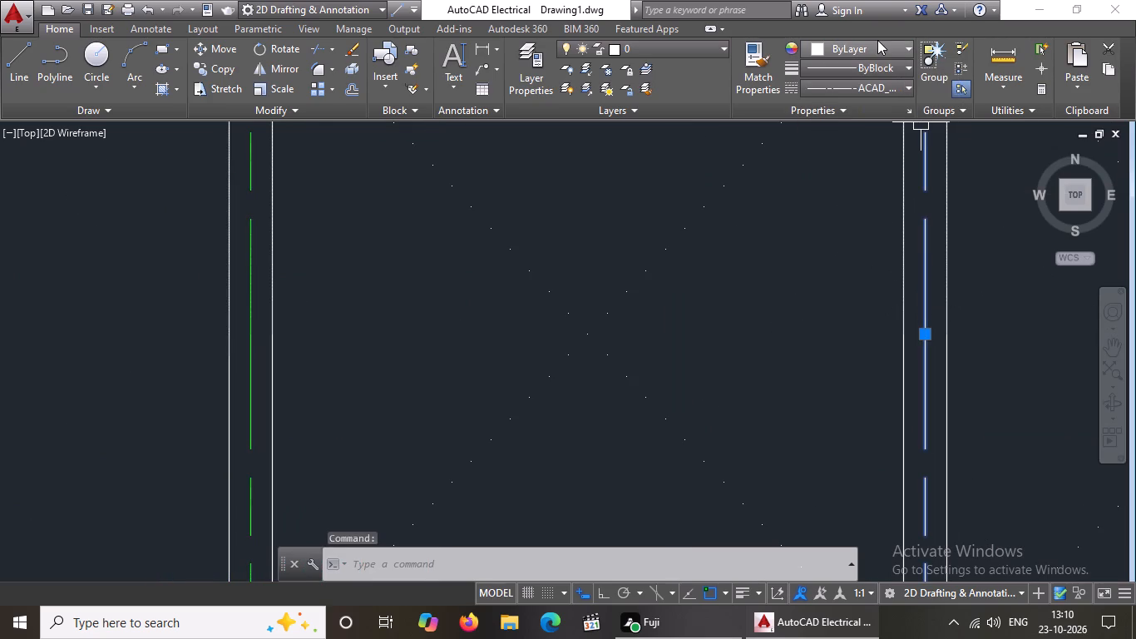
pyautogui.click(877, 50)
pyautogui.click(848, 220)
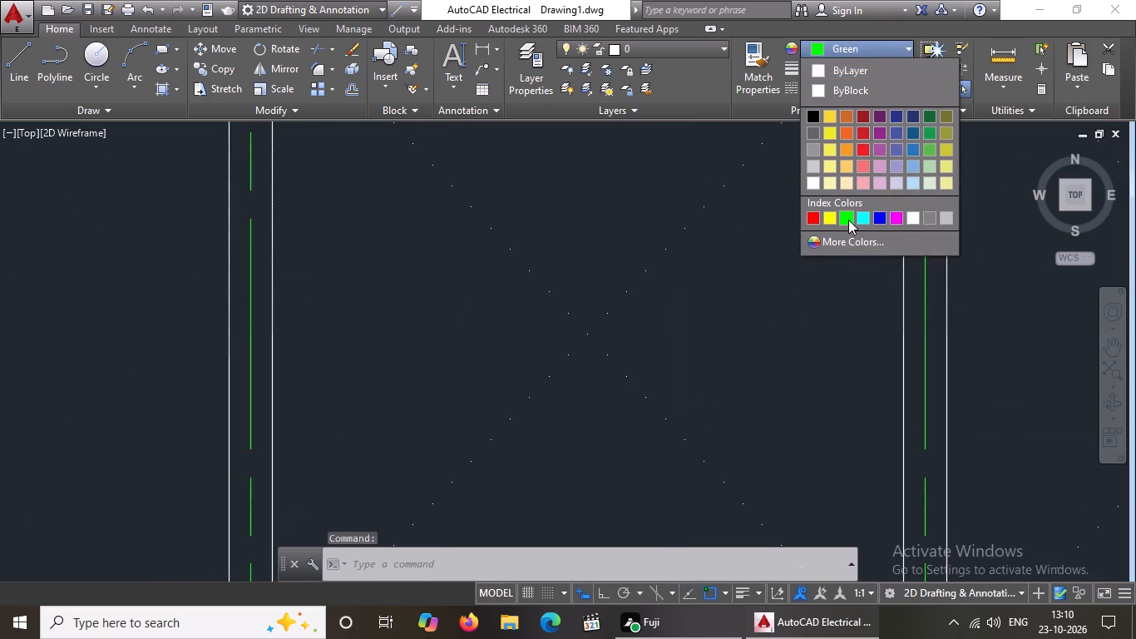
# Recolour the east vertical beam centre line green in the second row of bays from the south.
pyautogui.scroll(-6, 848, 220)
pyautogui.scroll(3, 903, 245)
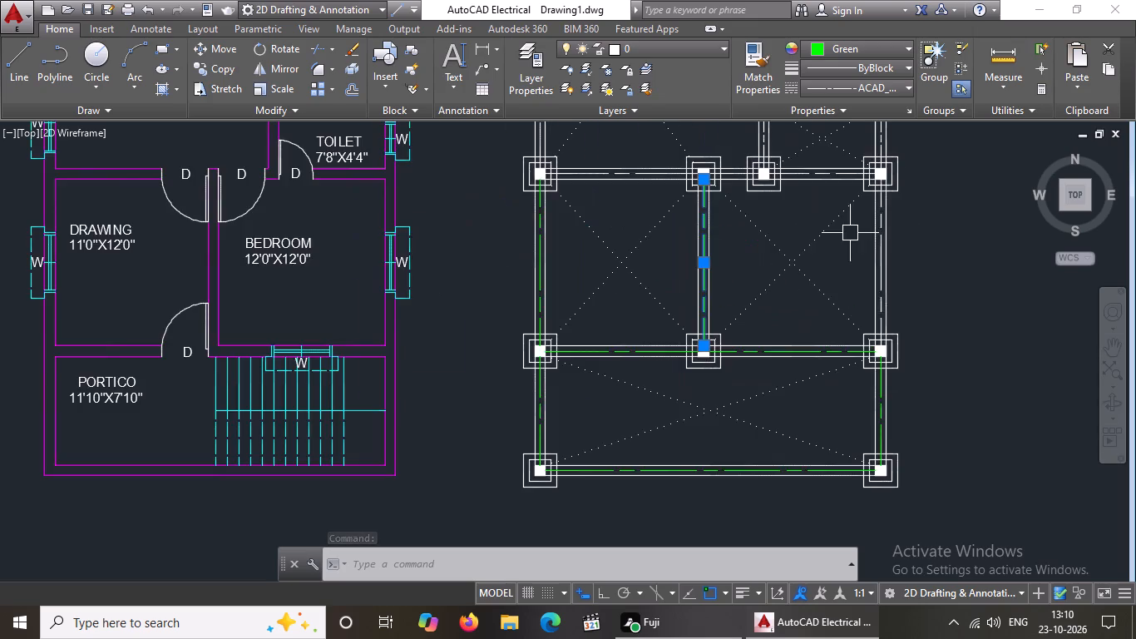
pyautogui.scroll(2, 850, 233)
pyautogui.click(924, 247)
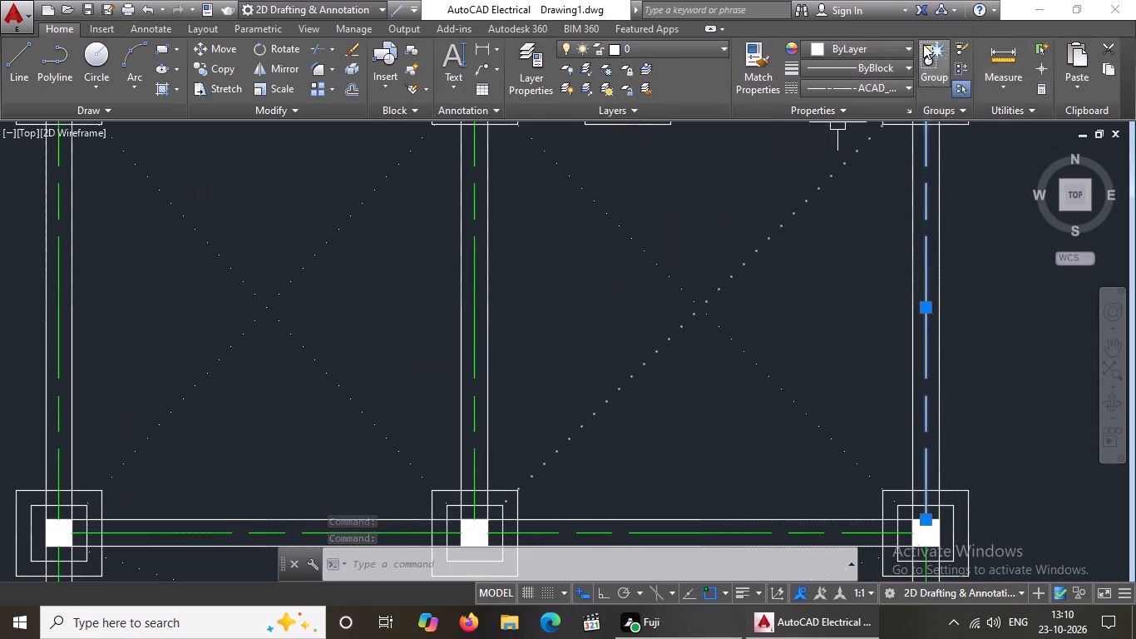
pyautogui.click(879, 48)
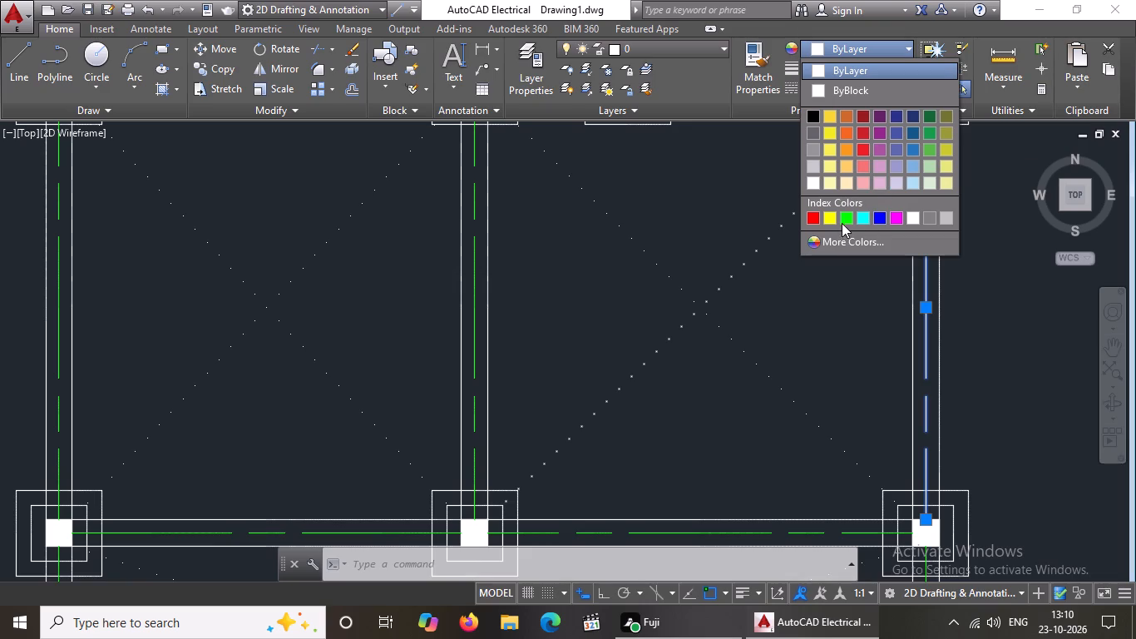
pyautogui.click(843, 217)
# Recolour the westernmost centre-line segment of the beam along the second bay row's north side green.
pyautogui.scroll(-5, 847, 230)
pyautogui.scroll(3, 770, 210)
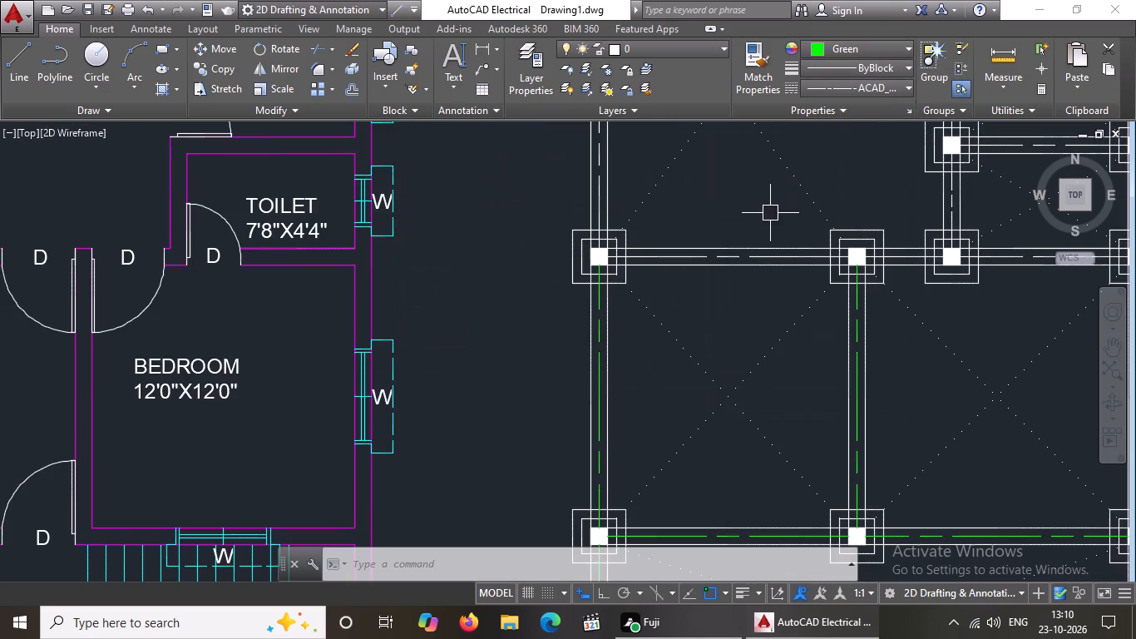
pyautogui.scroll(1, 769, 258)
pyautogui.click(769, 258)
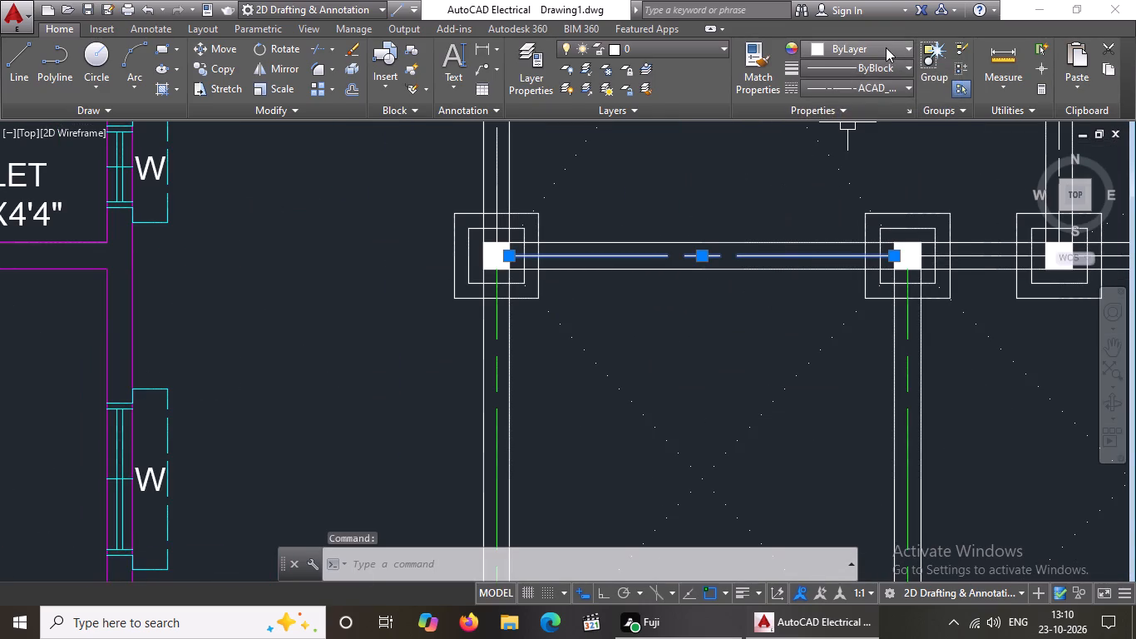
pyautogui.click(886, 47)
pyautogui.click(843, 219)
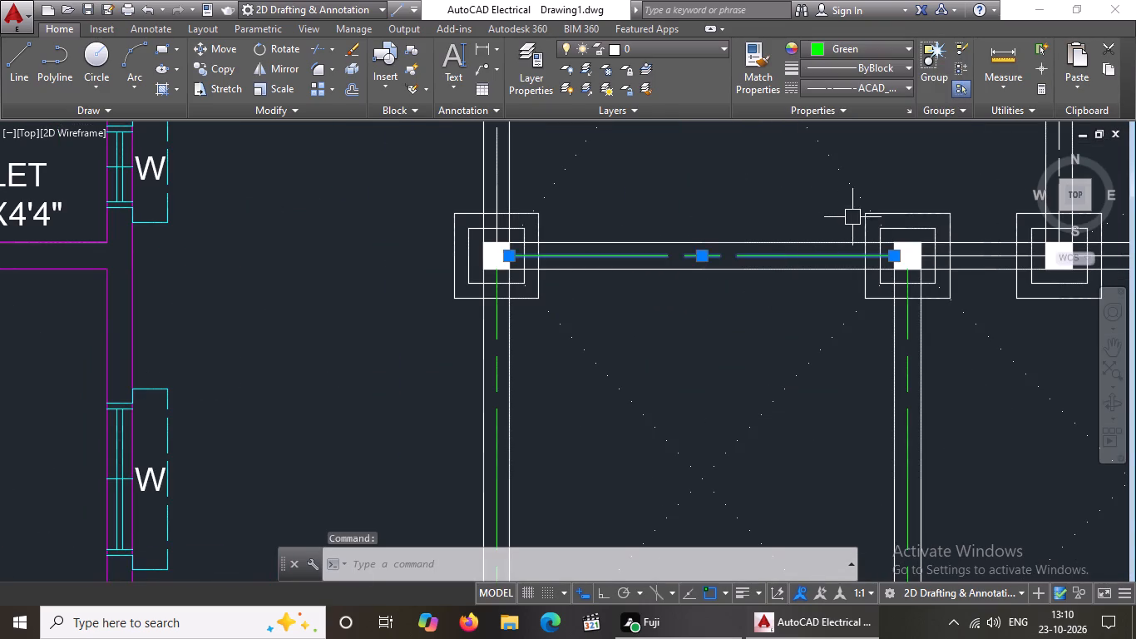
pyautogui.scroll(-3, 758, 321)
pyautogui.scroll(4, 818, 338)
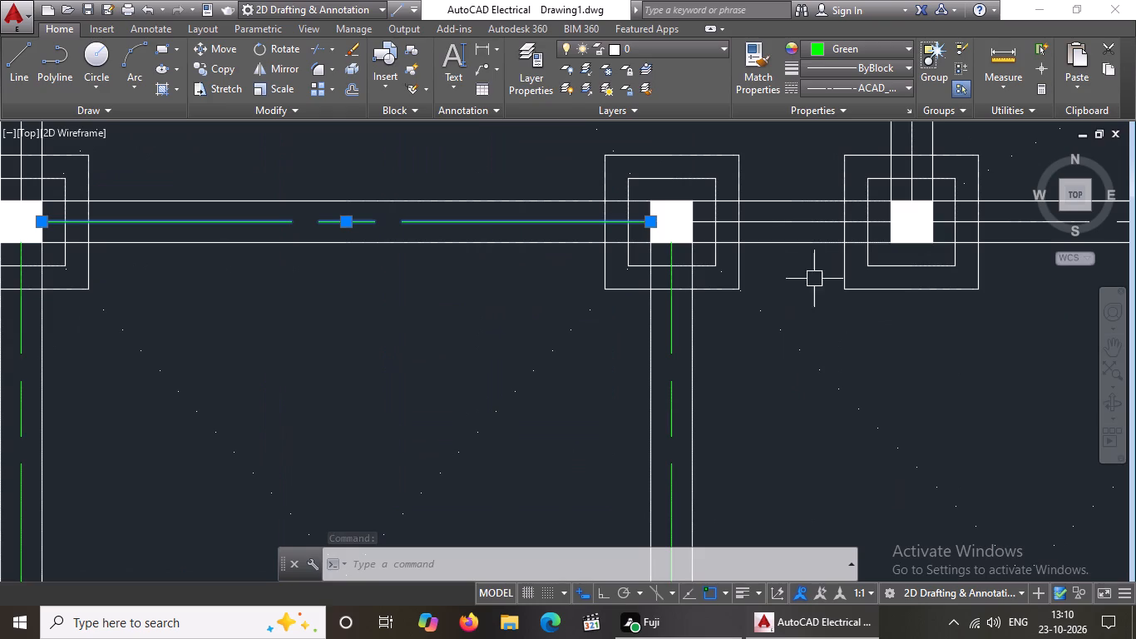
# Recolour the short middle and the east centre-line segments of the beam along the second bay row's north side green.
pyautogui.click(803, 214)
pyautogui.click(802, 227)
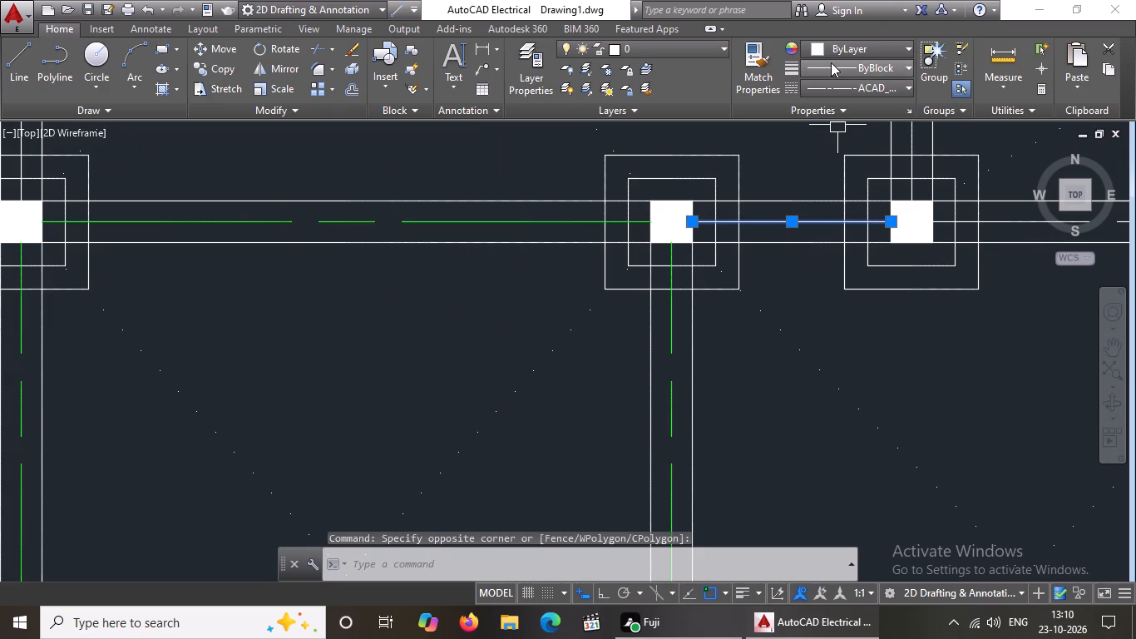
pyautogui.click(859, 42)
pyautogui.click(845, 219)
pyautogui.scroll(-2, 846, 224)
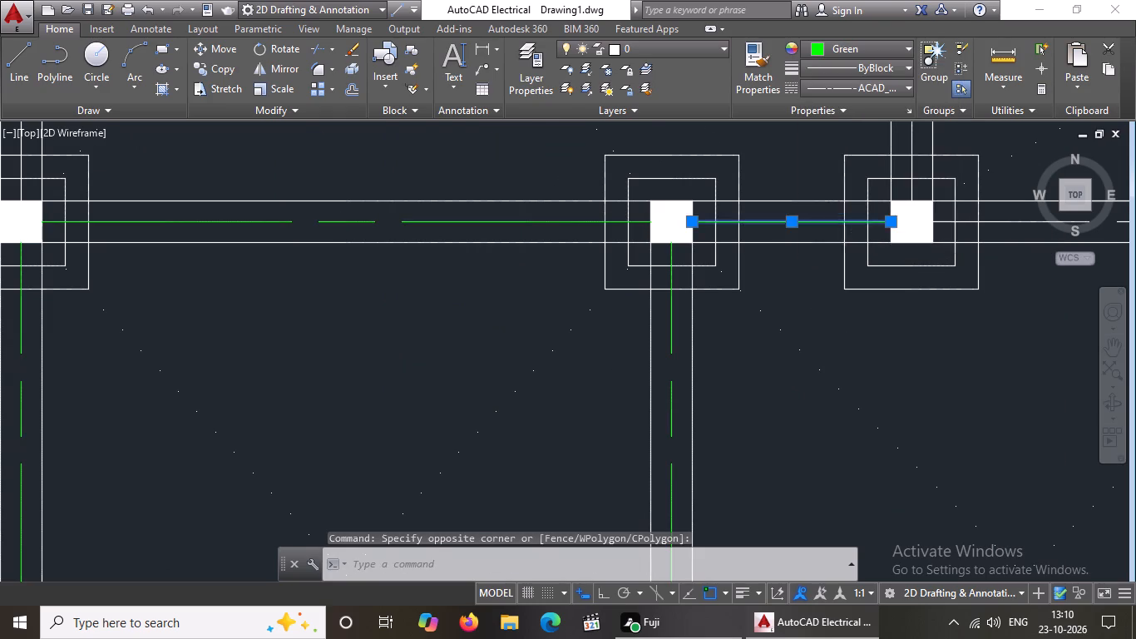
pyautogui.scroll(-2, 846, 224)
pyautogui.scroll(2, 904, 209)
pyautogui.click(890, 249)
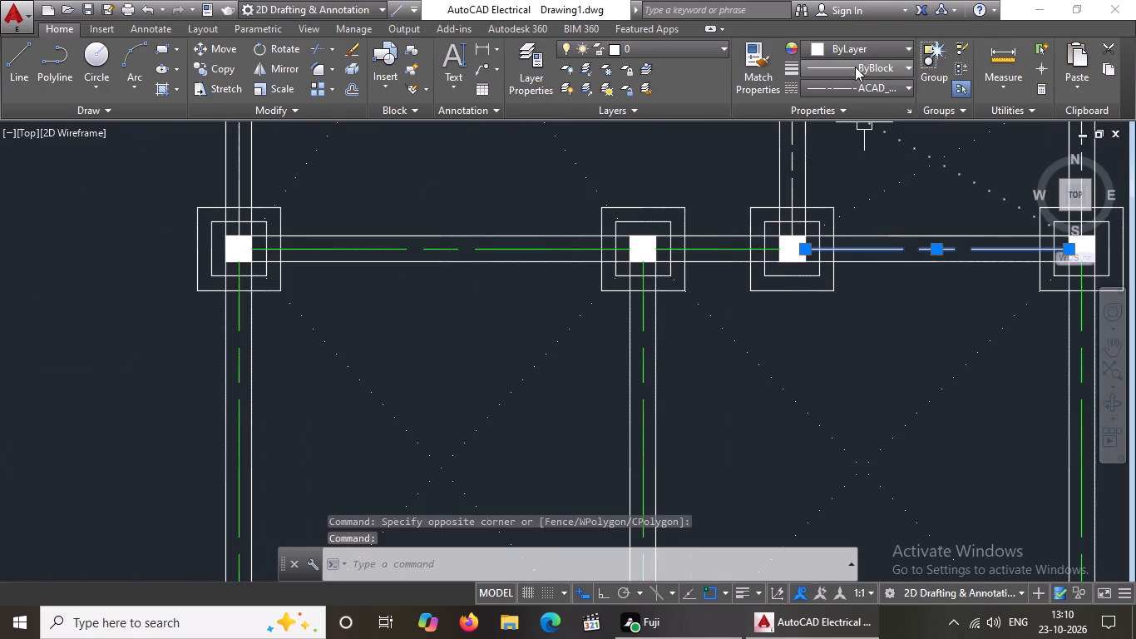
pyautogui.click(856, 48)
pyautogui.click(846, 215)
# Recolour the westernmost vertical beam centre line green in the third row of bays from the south.
pyautogui.scroll(-4, 852, 228)
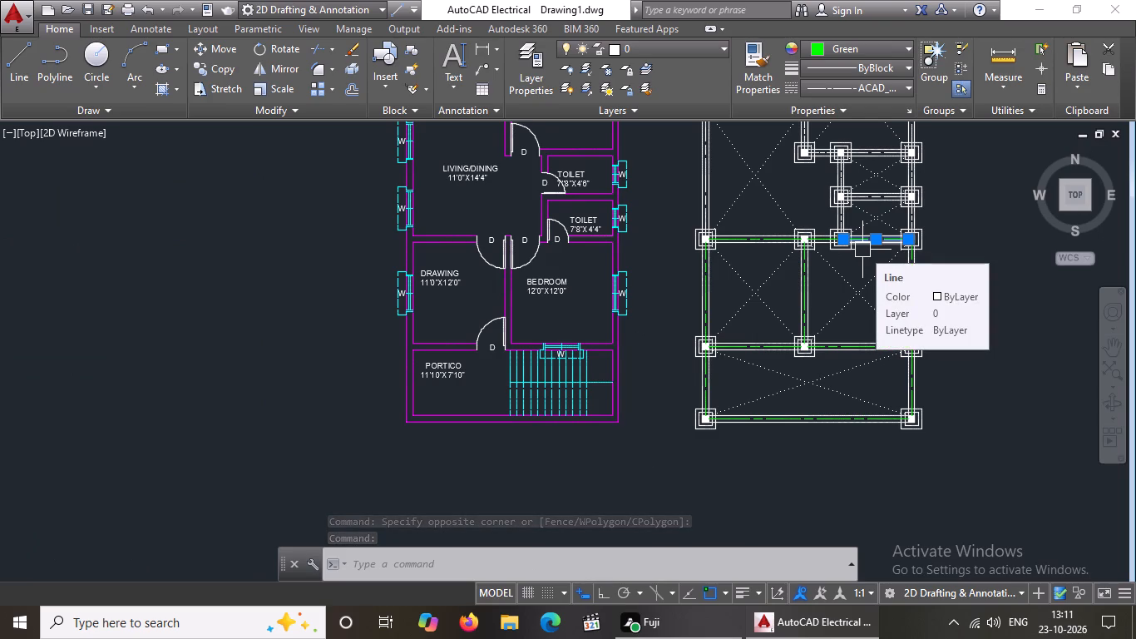
pyautogui.scroll(2, 736, 200)
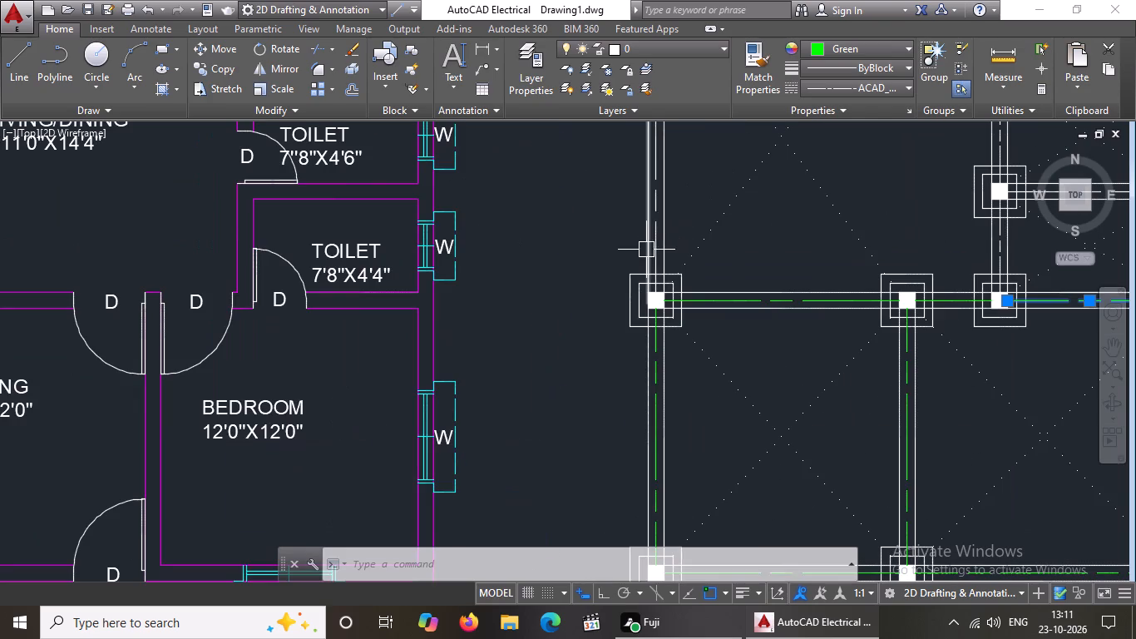
pyautogui.click(655, 240)
pyautogui.click(838, 49)
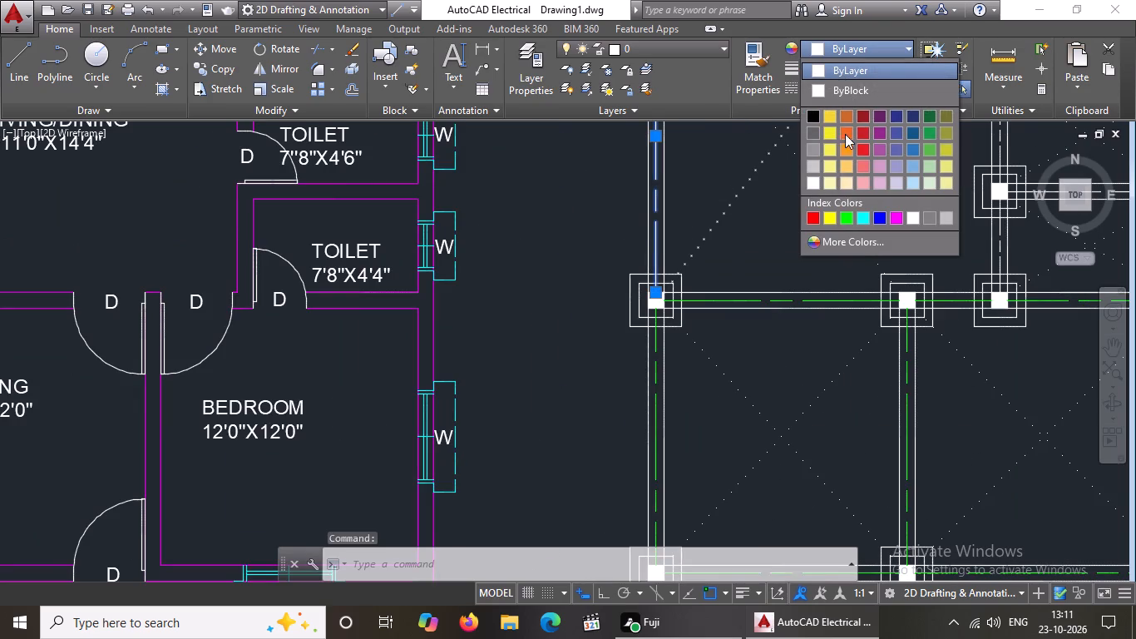
pyautogui.click(845, 216)
# Recolour the west and east vertical beam centre lines of the southern small bay on the layout's east side green.
pyautogui.scroll(-4, 809, 264)
pyautogui.scroll(3, 832, 231)
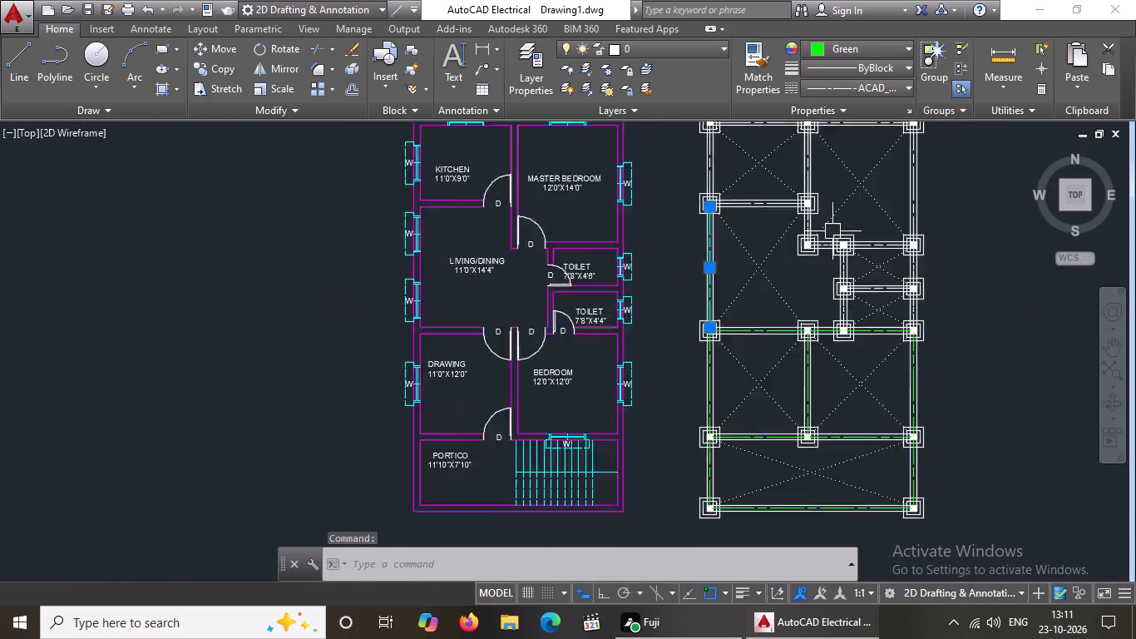
pyautogui.scroll(3, 845, 355)
pyautogui.click(849, 357)
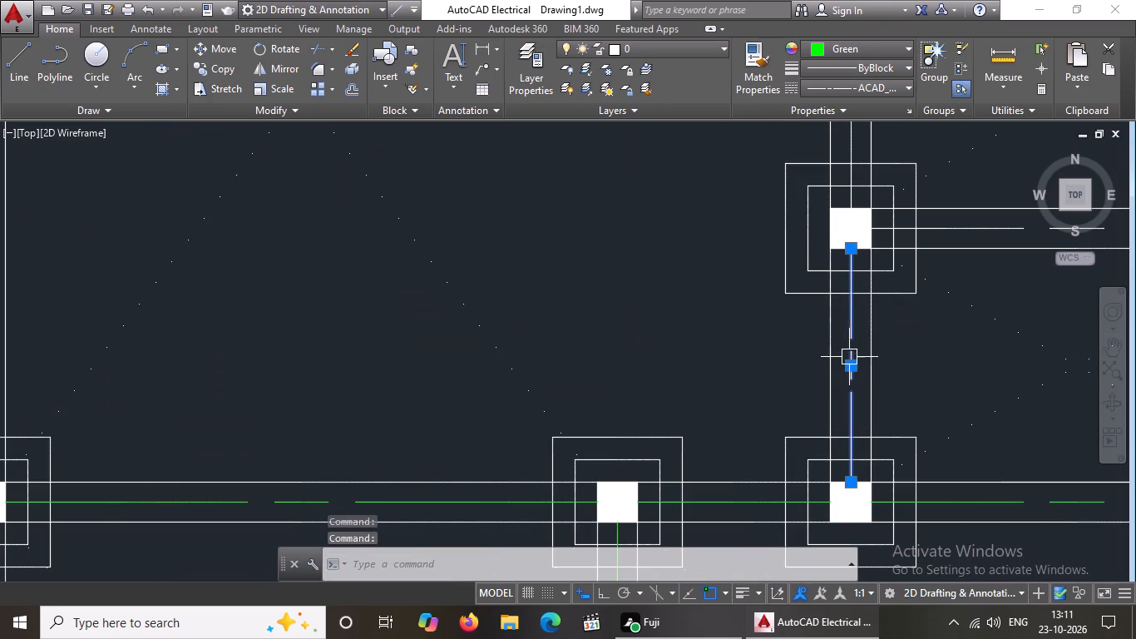
pyautogui.click(852, 47)
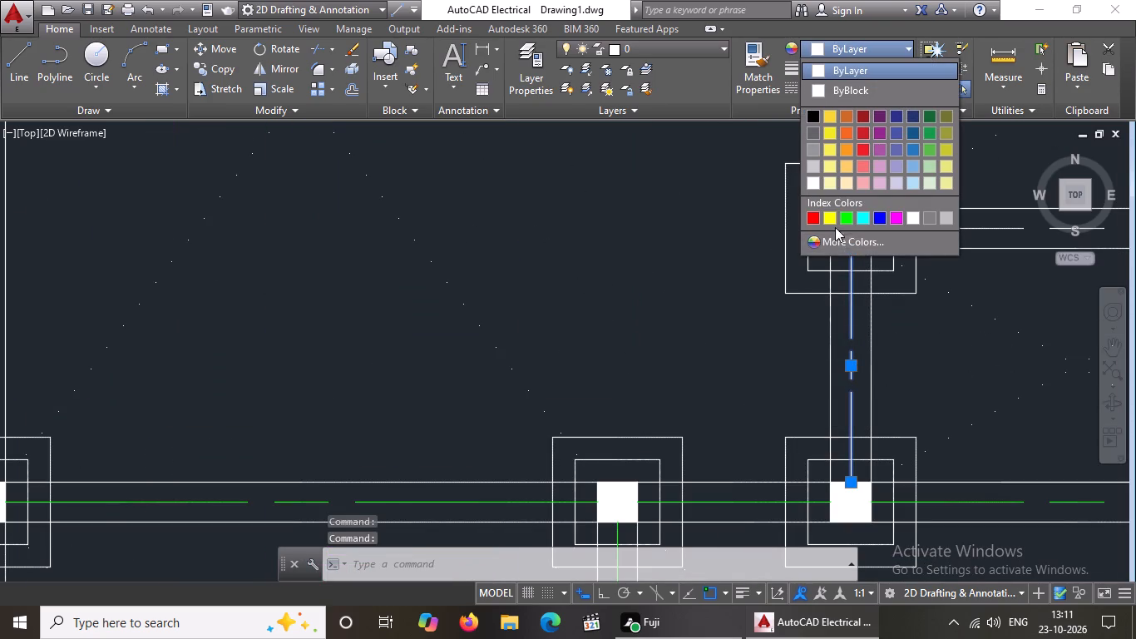
pyautogui.click(849, 211)
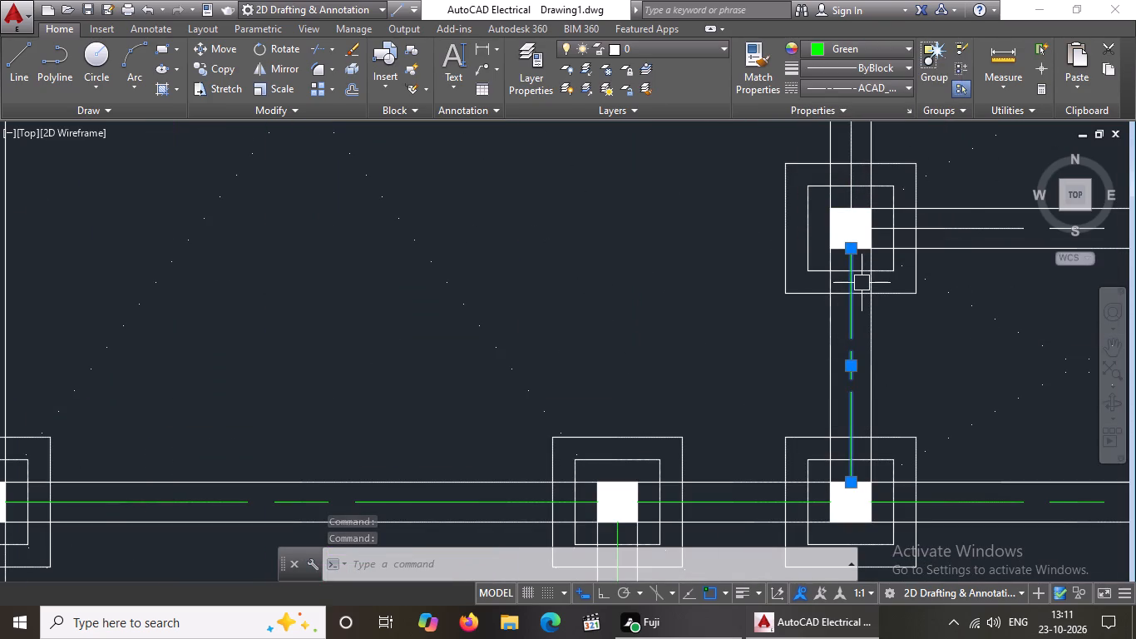
pyautogui.scroll(-4, 866, 281)
pyautogui.scroll(2, 926, 303)
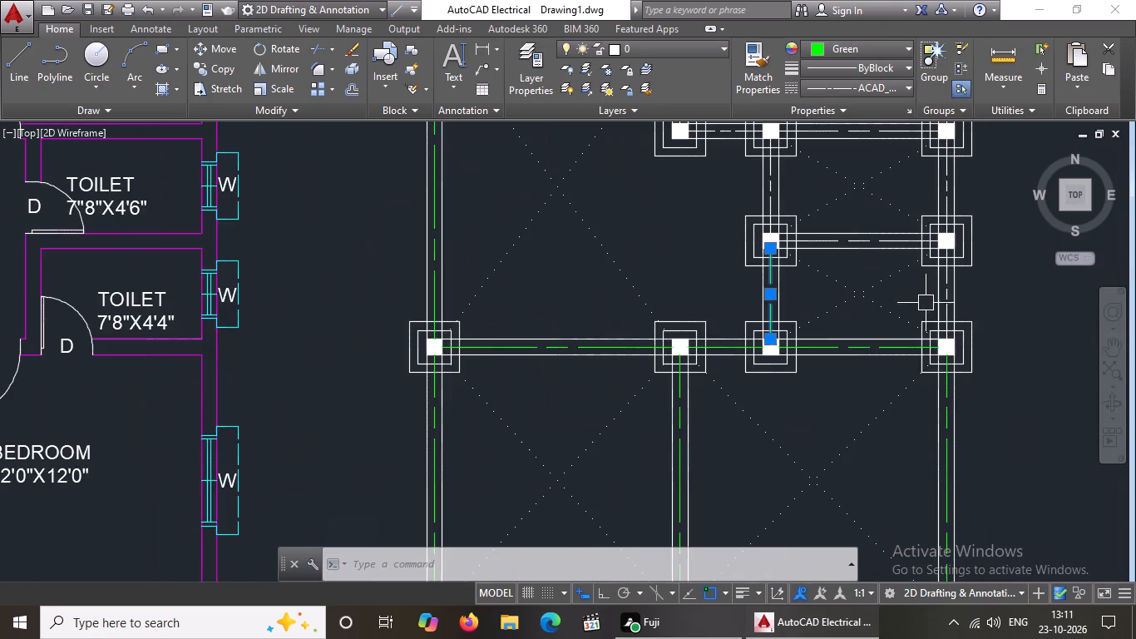
pyautogui.scroll(2, 938, 295)
pyautogui.click(951, 305)
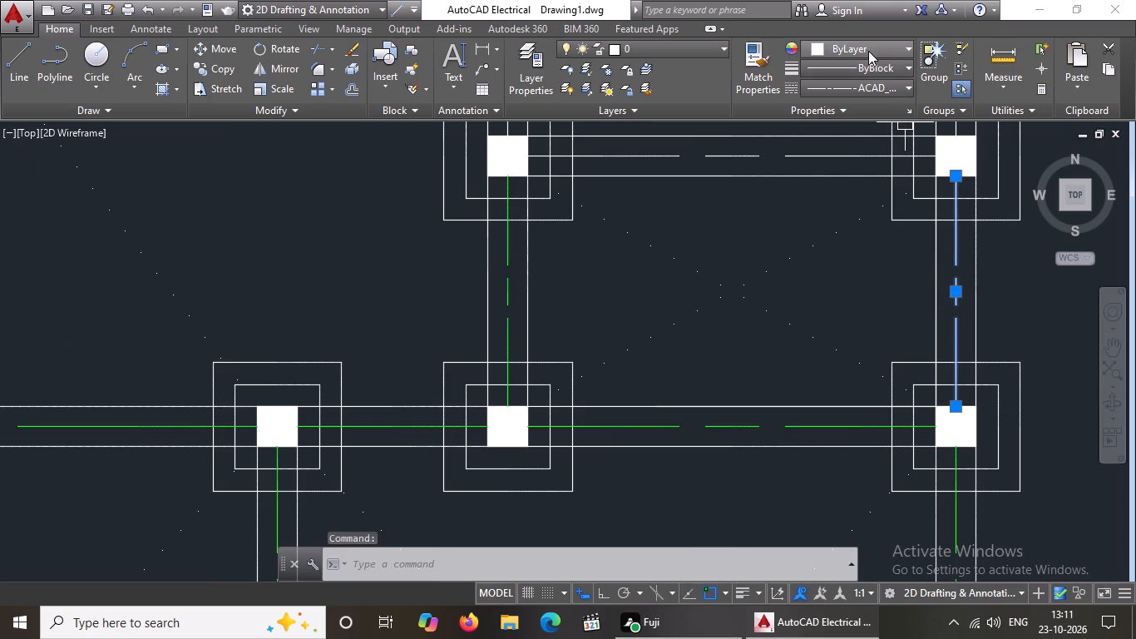
pyautogui.click(868, 49)
pyautogui.click(847, 215)
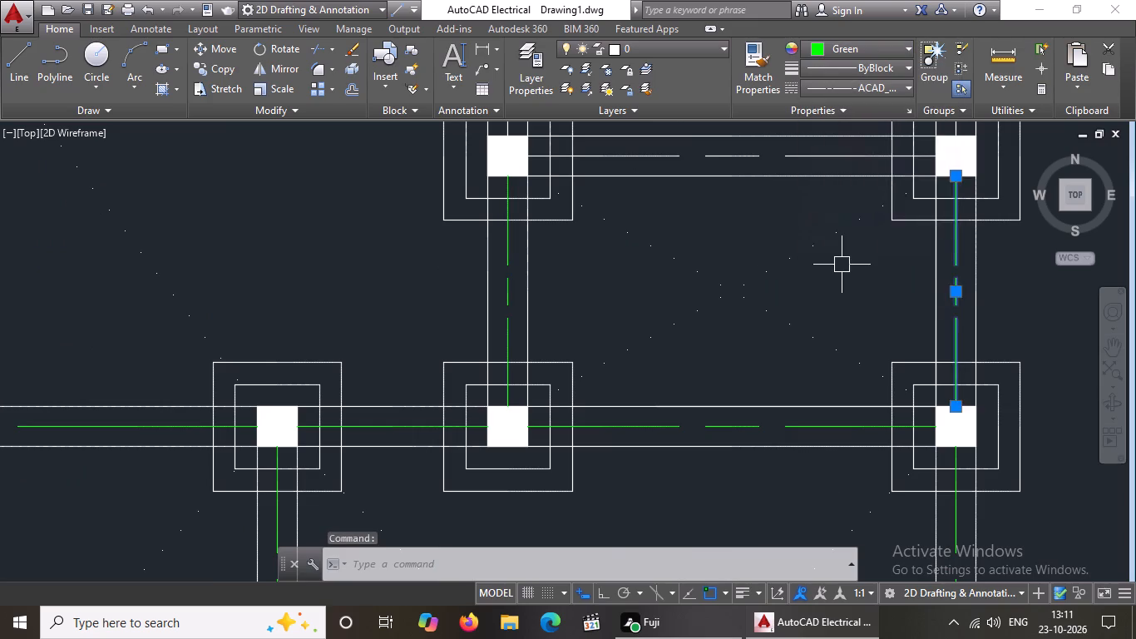
# Recolour the horizontal beam centre line between the two small eastern bays green.
pyautogui.scroll(-4, 838, 265)
pyautogui.scroll(4, 826, 249)
pyautogui.click(814, 260)
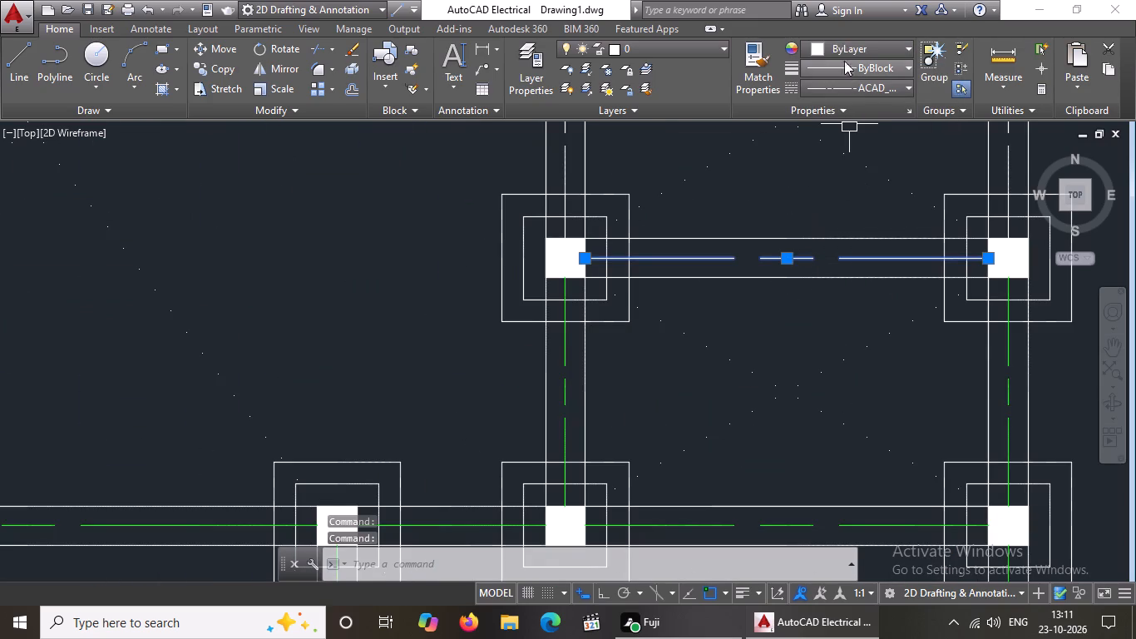
pyautogui.click(841, 47)
pyautogui.click(848, 213)
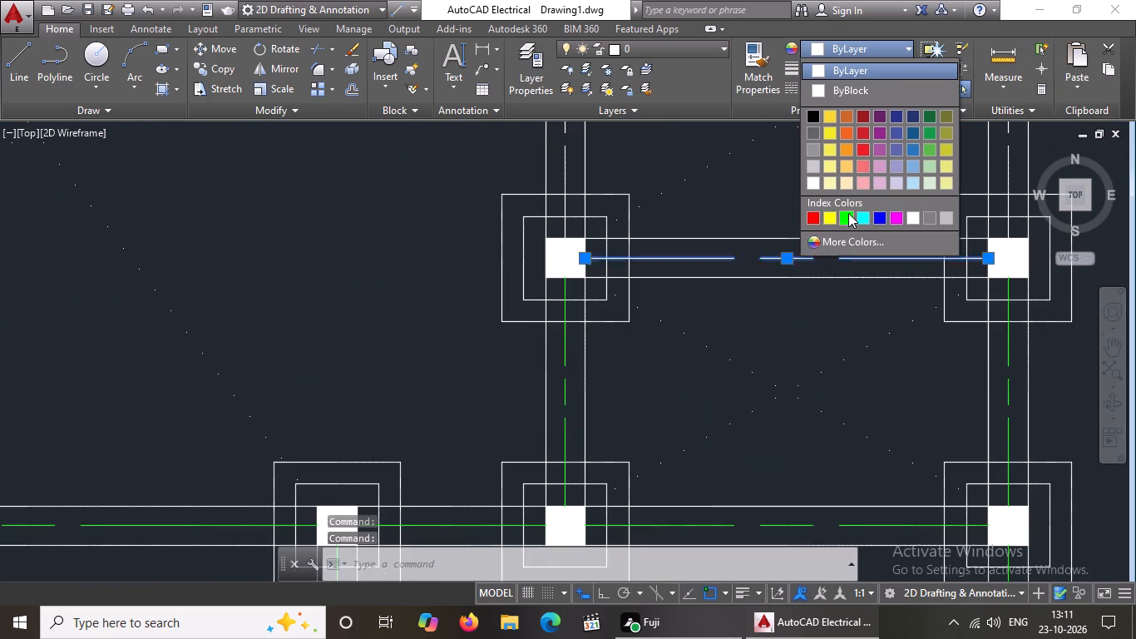
# Recolour the west and east vertical beam centre lines of the northern small eastern bay green.
pyautogui.scroll(-6, 820, 248)
pyautogui.scroll(4, 812, 268)
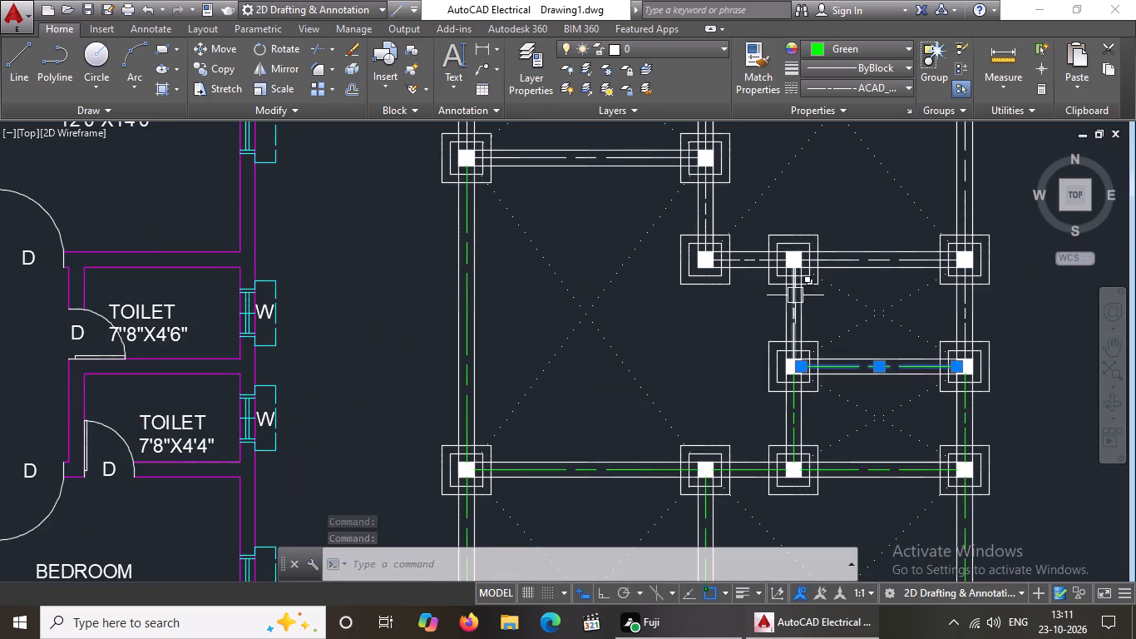
pyautogui.scroll(2, 793, 298)
pyautogui.click(788, 320)
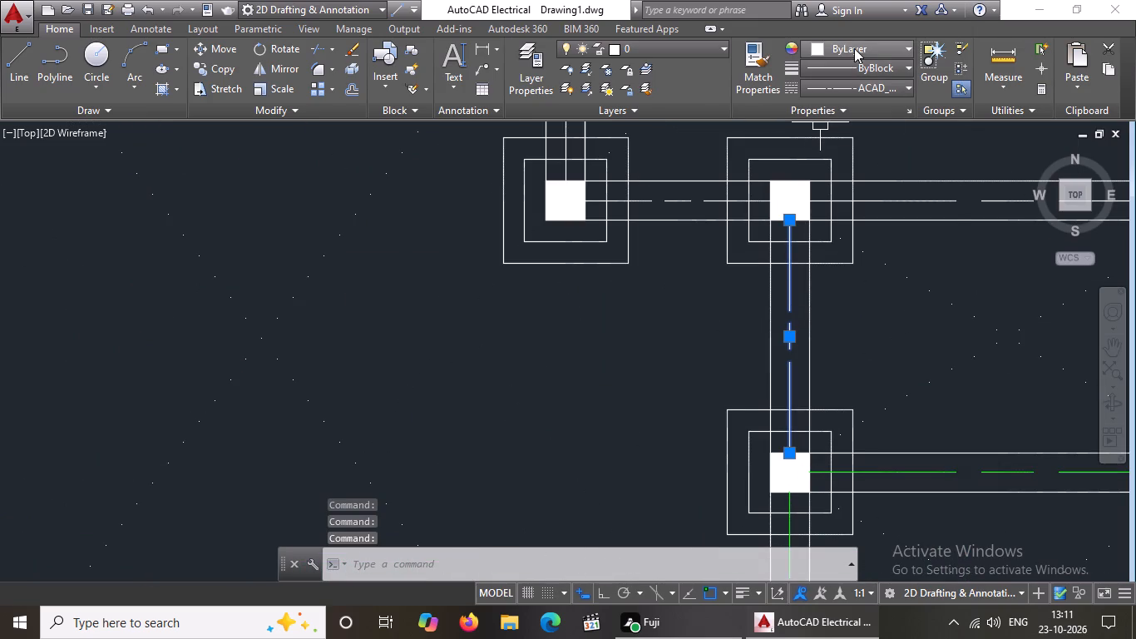
pyautogui.click(854, 47)
pyautogui.click(844, 220)
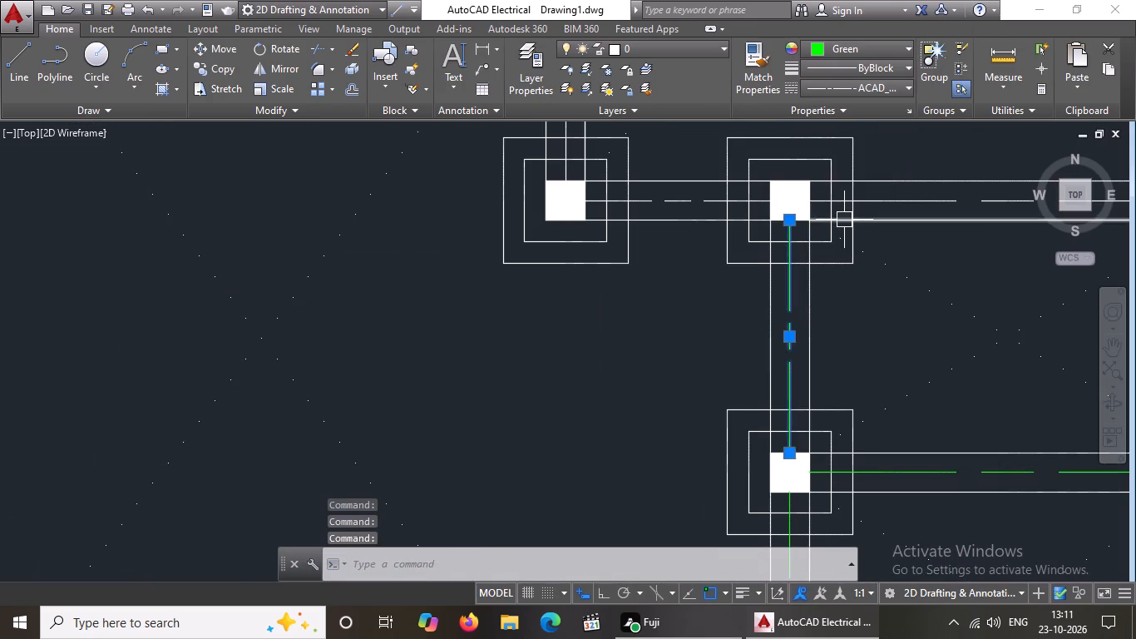
pyautogui.scroll(-6, 844, 220)
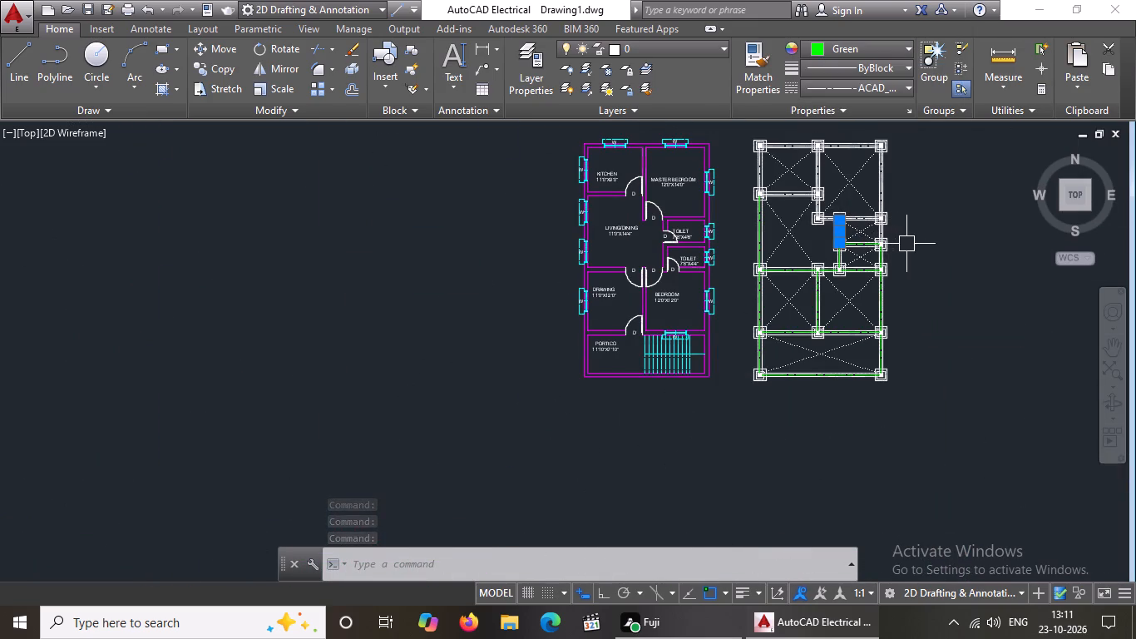
pyautogui.scroll(4, 884, 227)
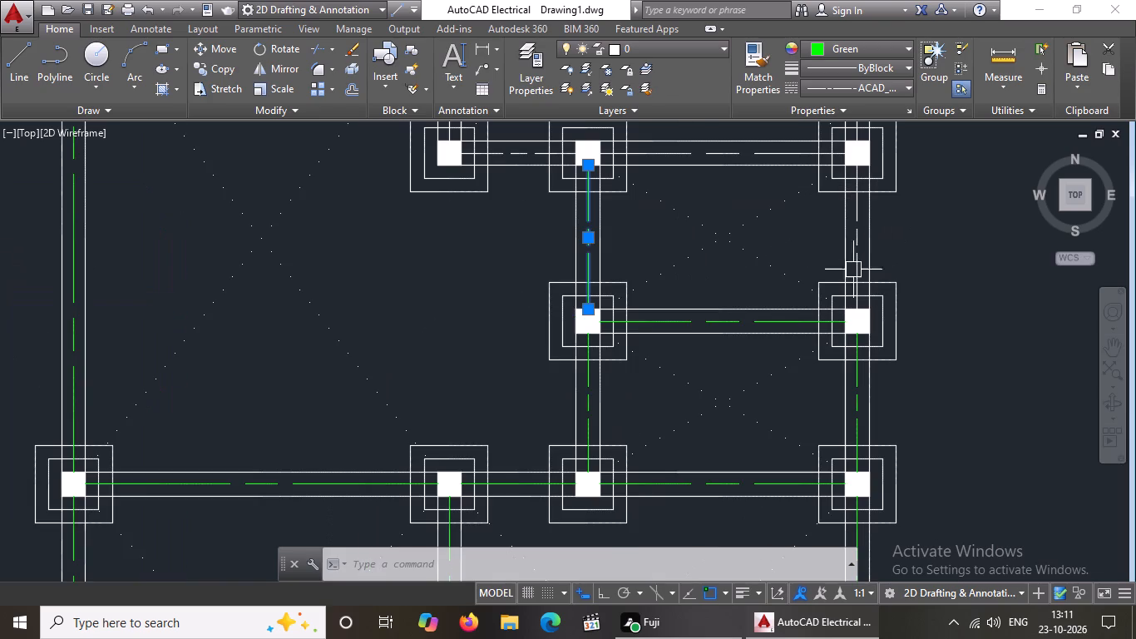
pyautogui.click(855, 259)
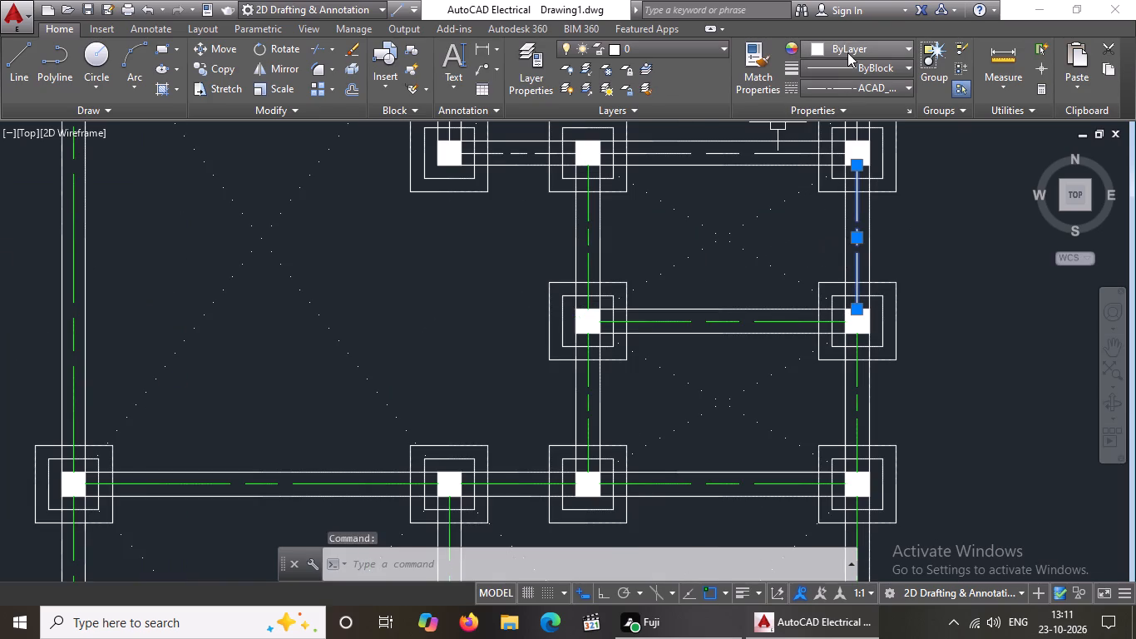
pyautogui.click(847, 51)
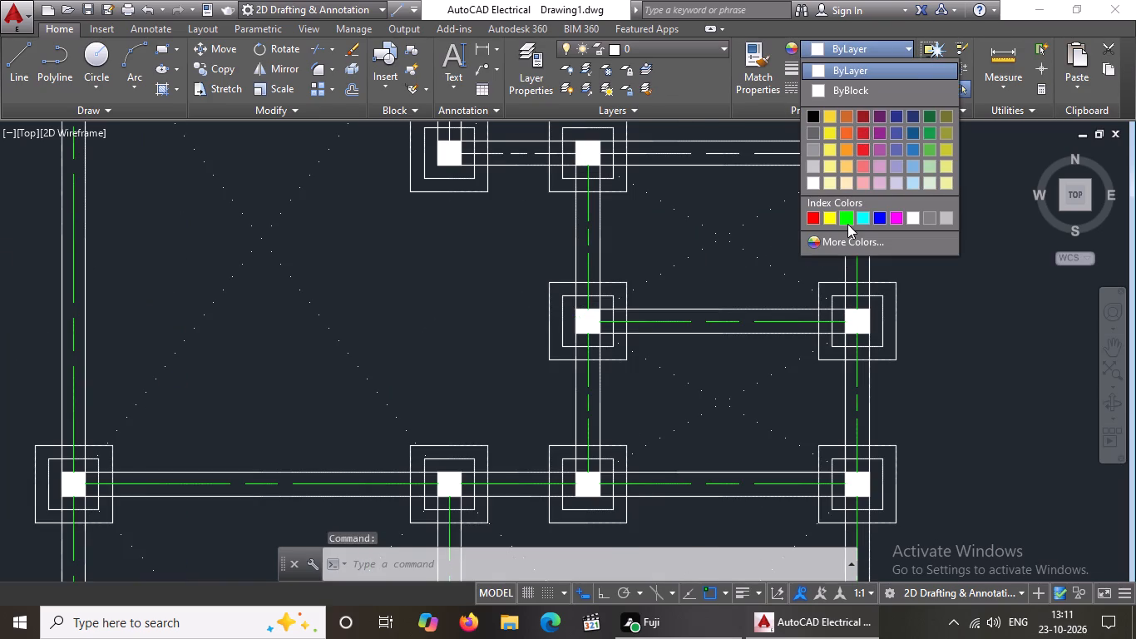
pyautogui.click(847, 217)
# Recolour both centre-line segments of the horizontal beam along the northern small bay's north side green, including the short western one.
pyautogui.scroll(-1, 822, 260)
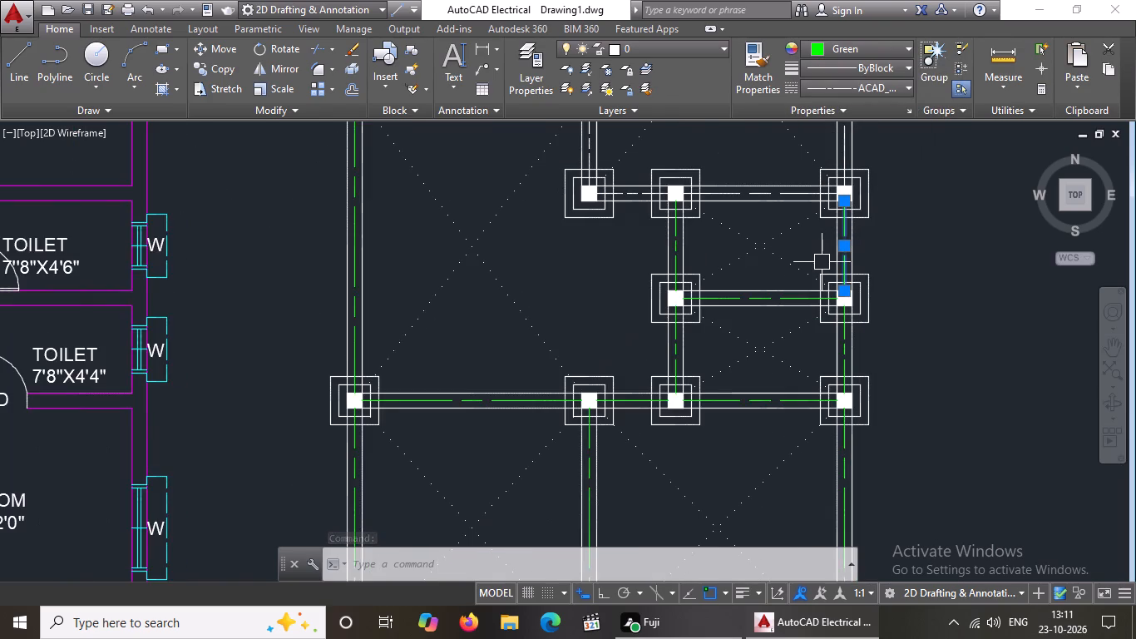
pyautogui.scroll(-1, 822, 262)
pyautogui.scroll(2, 672, 203)
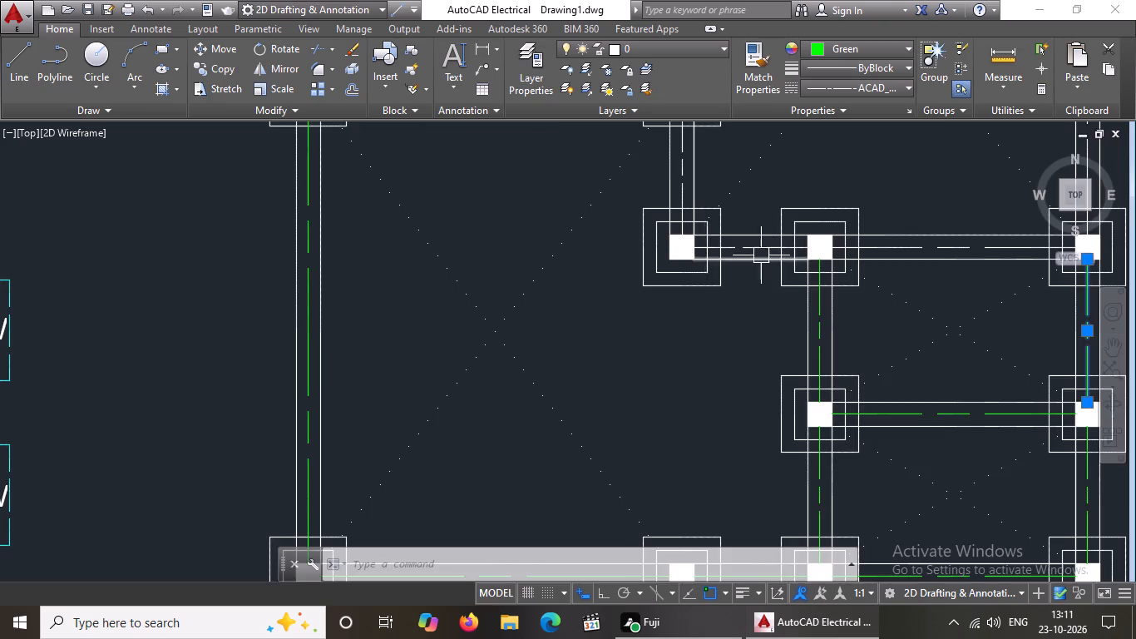
pyautogui.scroll(2, 761, 255)
pyautogui.click(740, 234)
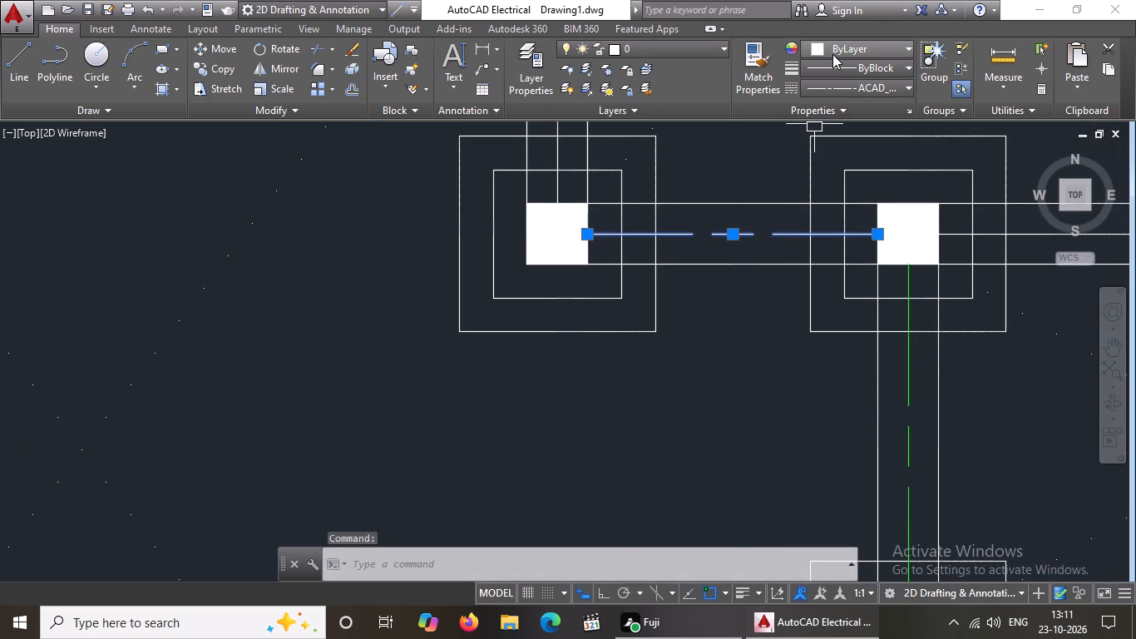
pyautogui.click(835, 48)
pyautogui.click(844, 215)
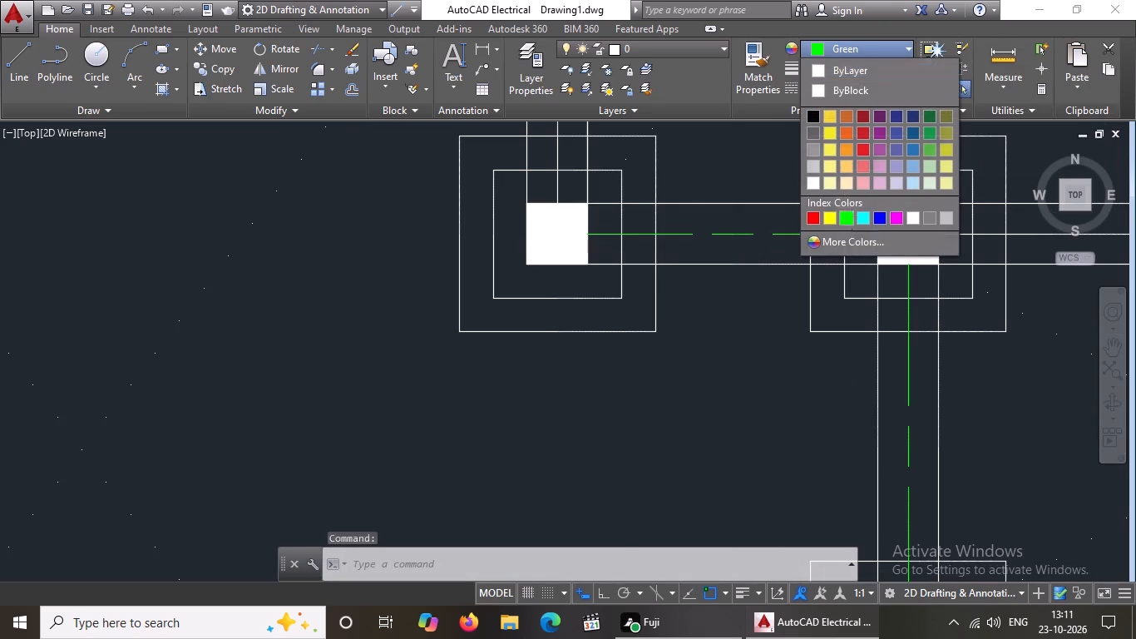
pyautogui.scroll(-6, 827, 217)
pyautogui.scroll(3, 860, 208)
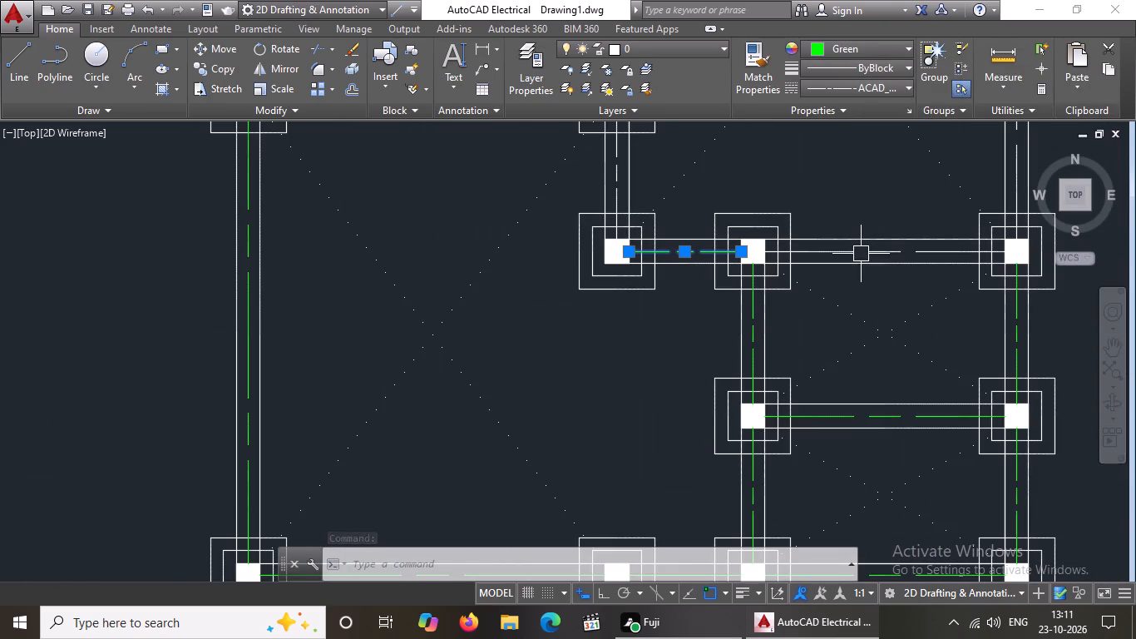
pyautogui.click(861, 252)
pyautogui.moveTo(852, 44); pyautogui.dragTo(852, 52)
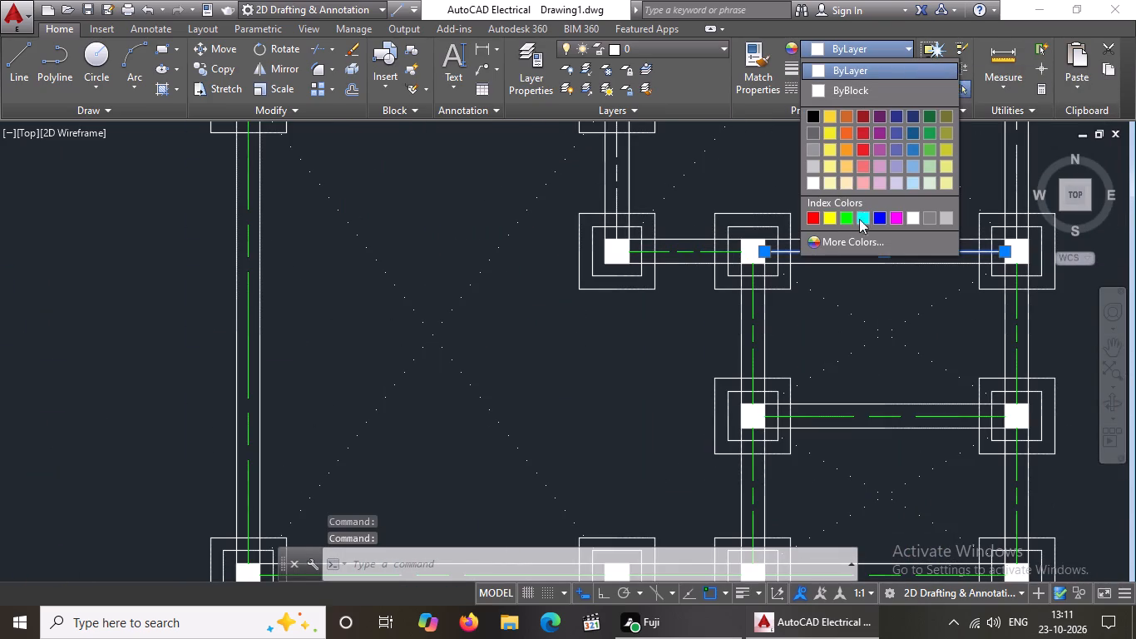
pyautogui.click(842, 211)
# Recolour the short middle vertical beam centre line and the horizontal one along the large west bay's north side green.
pyautogui.scroll(-5, 842, 215)
pyautogui.scroll(2, 823, 195)
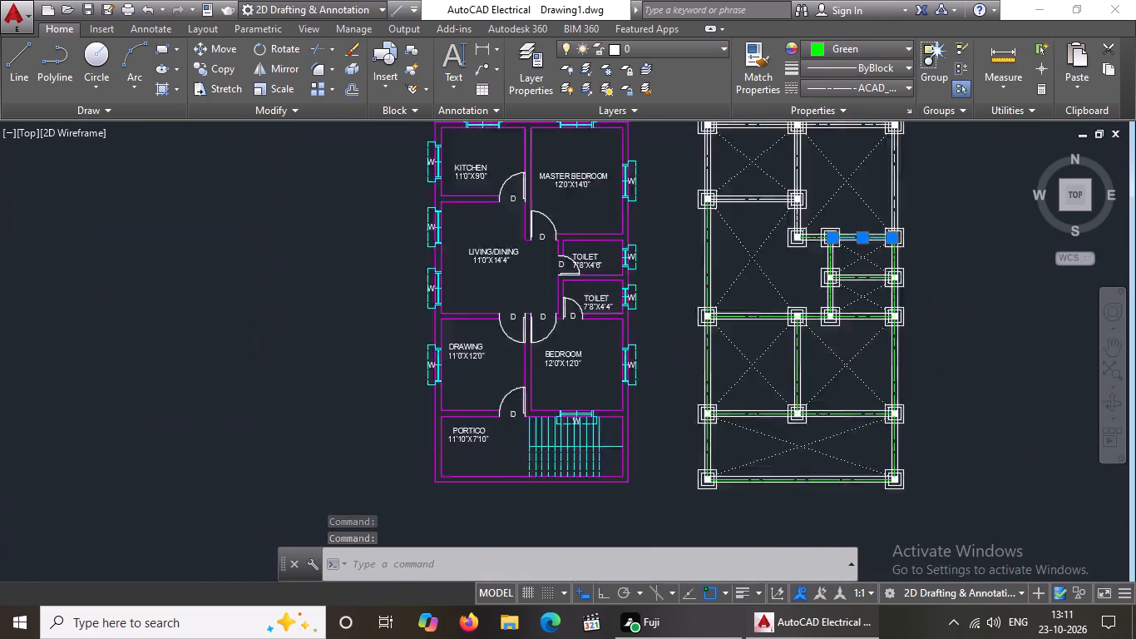
pyautogui.scroll(3, 823, 195)
pyautogui.click(649, 315)
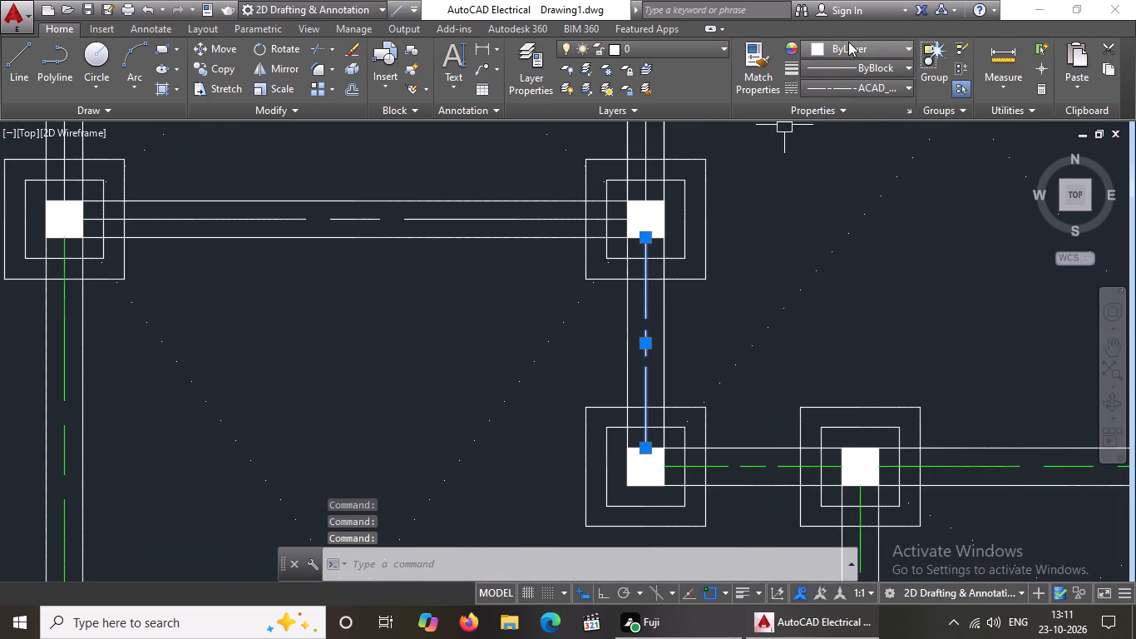
pyautogui.click(848, 42)
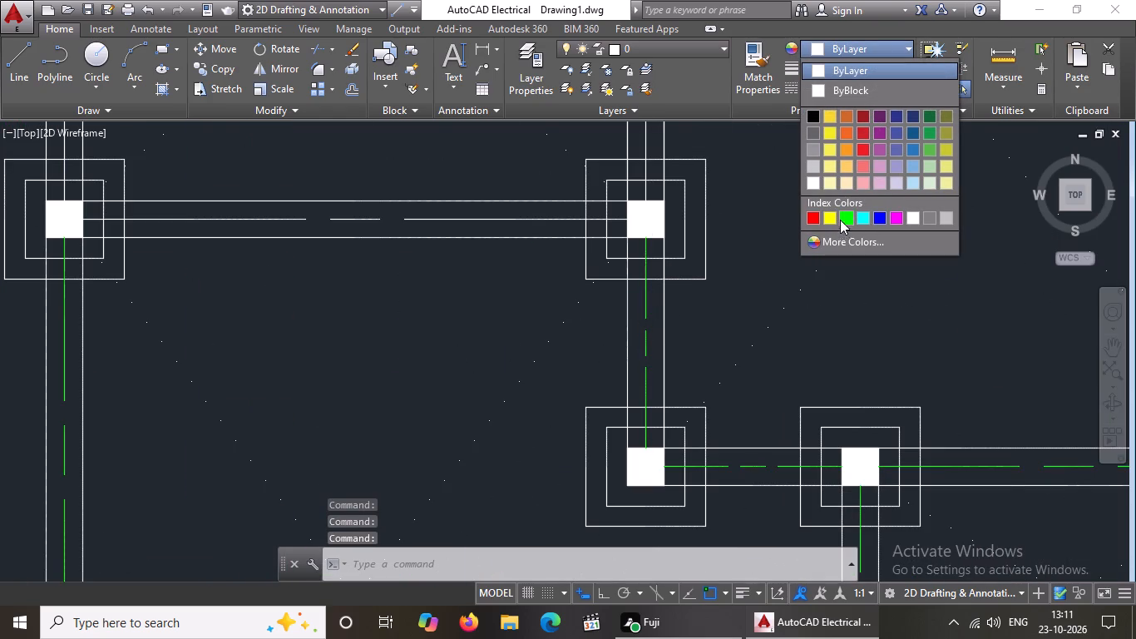
pyautogui.click(844, 217)
pyautogui.click(496, 218)
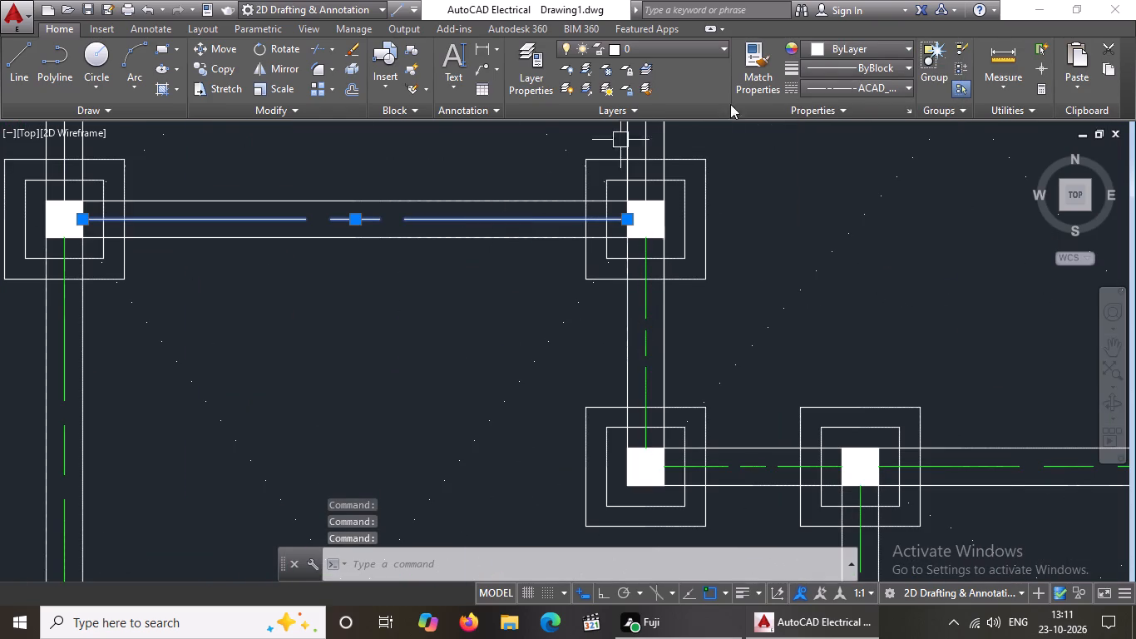
pyautogui.click(847, 51)
pyautogui.click(848, 211)
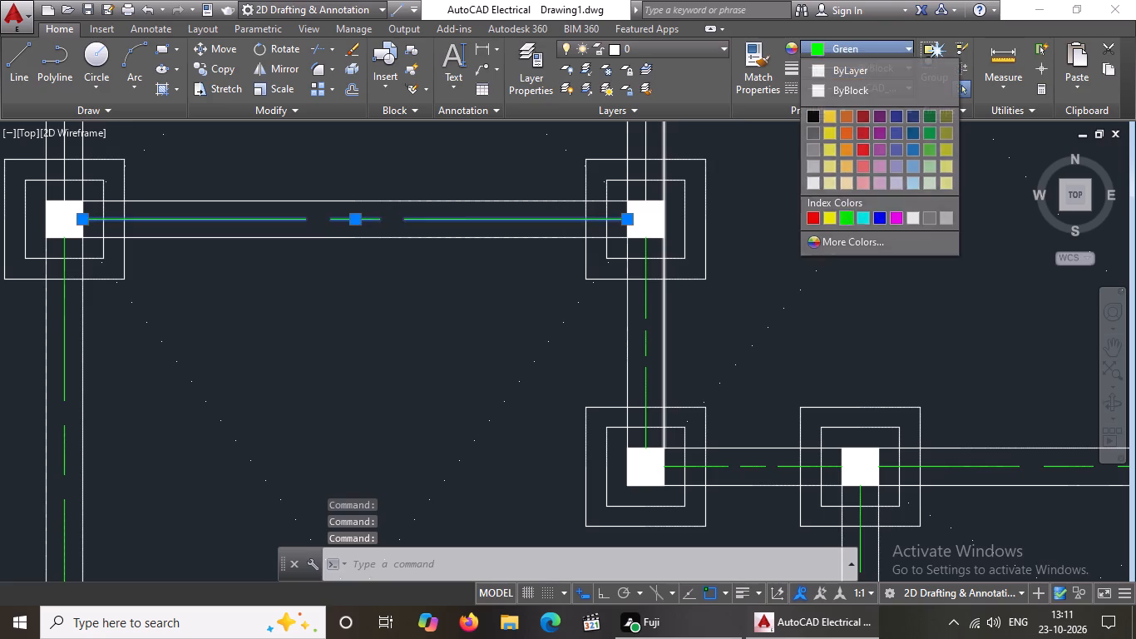
# Recolour the vertical beam centre line along the large northeast bay's east side green.
pyautogui.scroll(-5, 733, 242)
pyautogui.scroll(2, 783, 235)
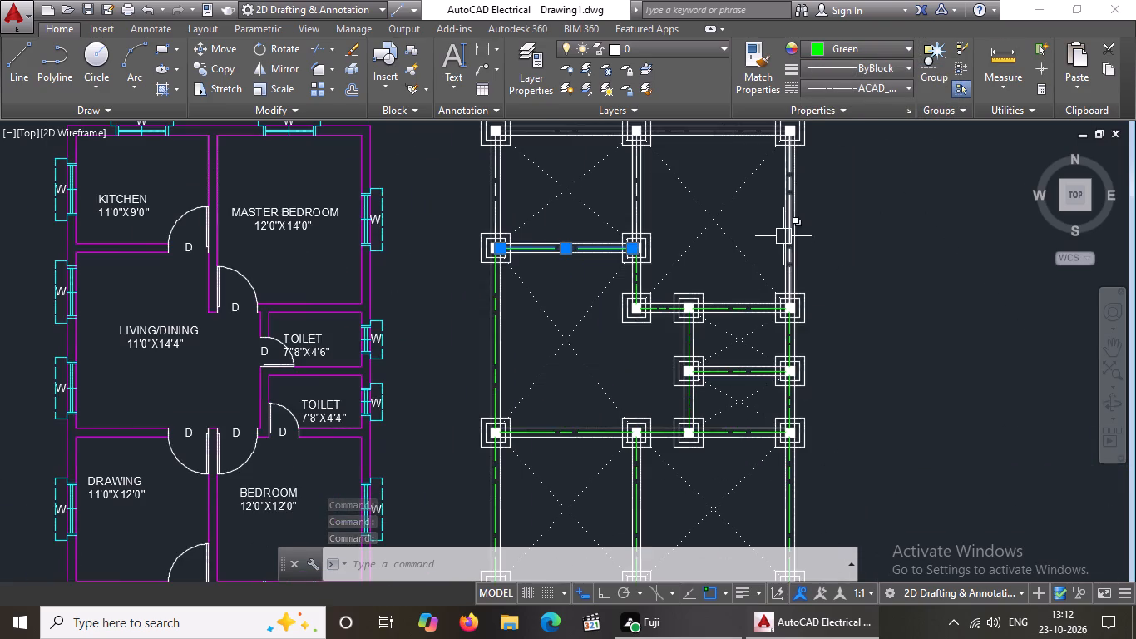
pyautogui.scroll(3, 783, 240)
pyautogui.click(803, 247)
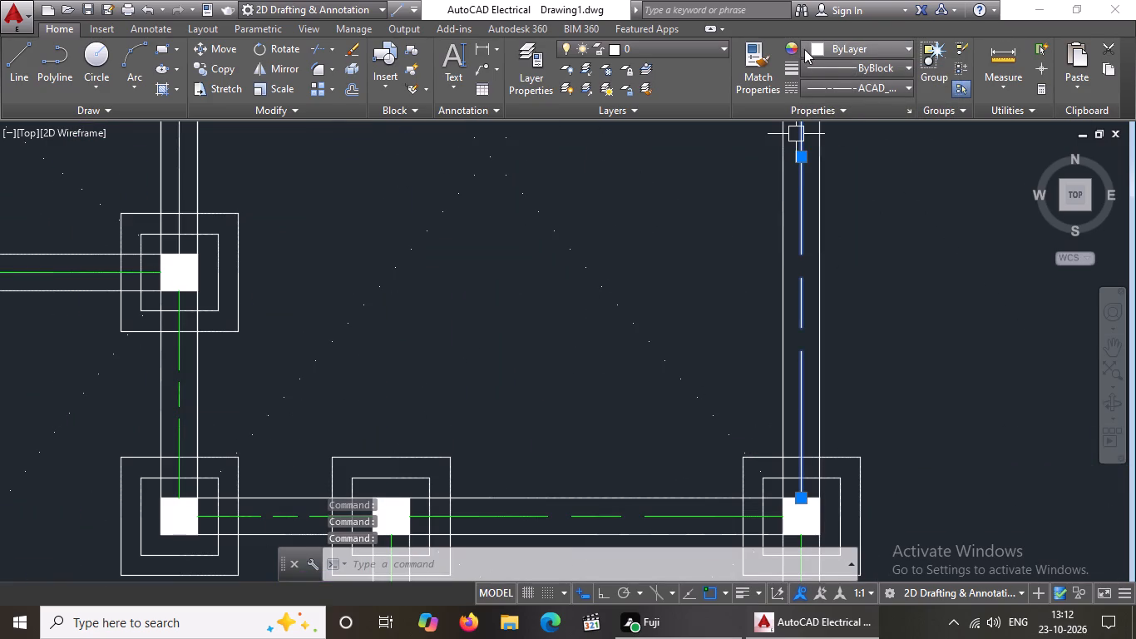
pyautogui.click(841, 46)
pyautogui.click(842, 213)
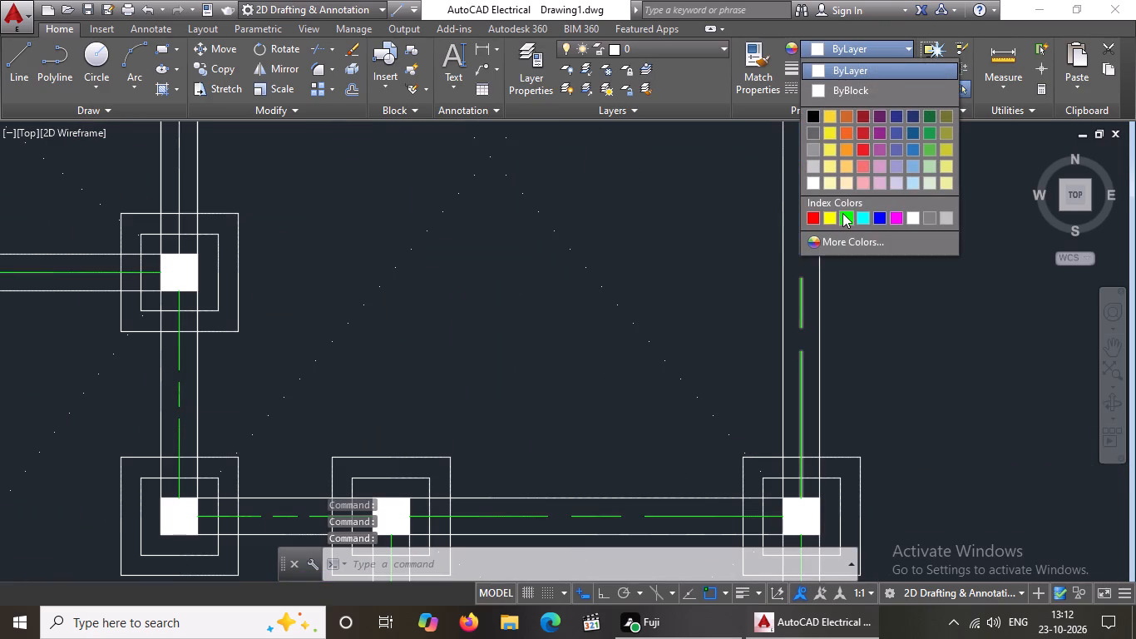
# Recolour the west and east vertical beam centre lines of the northwest bay green.
pyautogui.scroll(-5, 842, 244)
pyautogui.scroll(4, 735, 236)
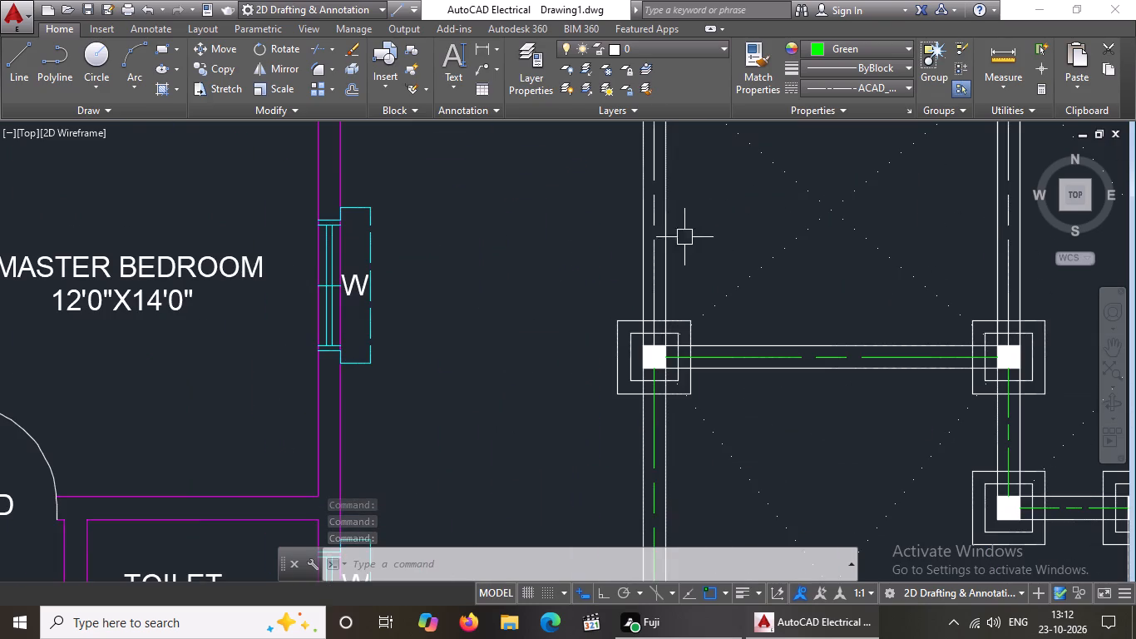
pyautogui.click(656, 262)
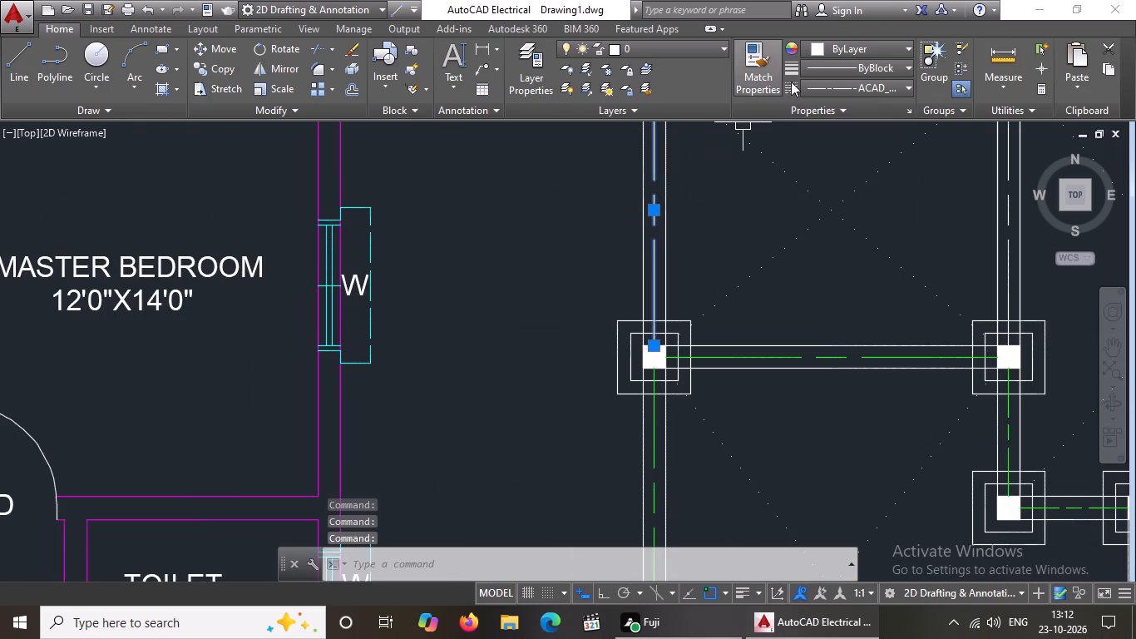
pyautogui.click(817, 45)
pyautogui.click(844, 215)
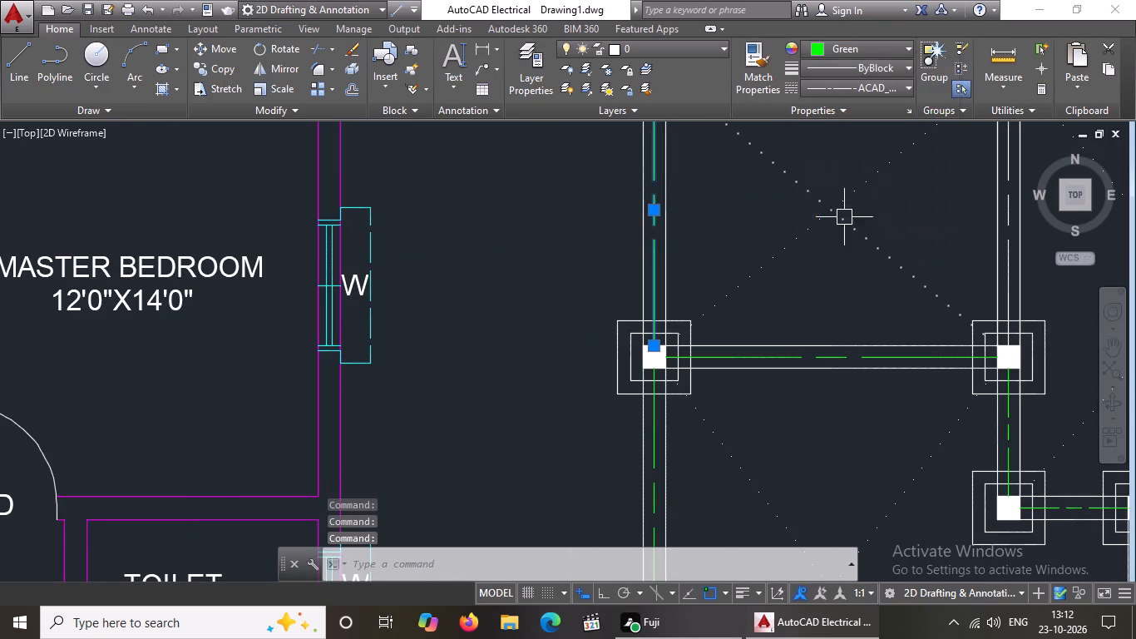
pyautogui.scroll(-3, 844, 217)
pyautogui.scroll(3, 865, 203)
pyautogui.click(936, 250)
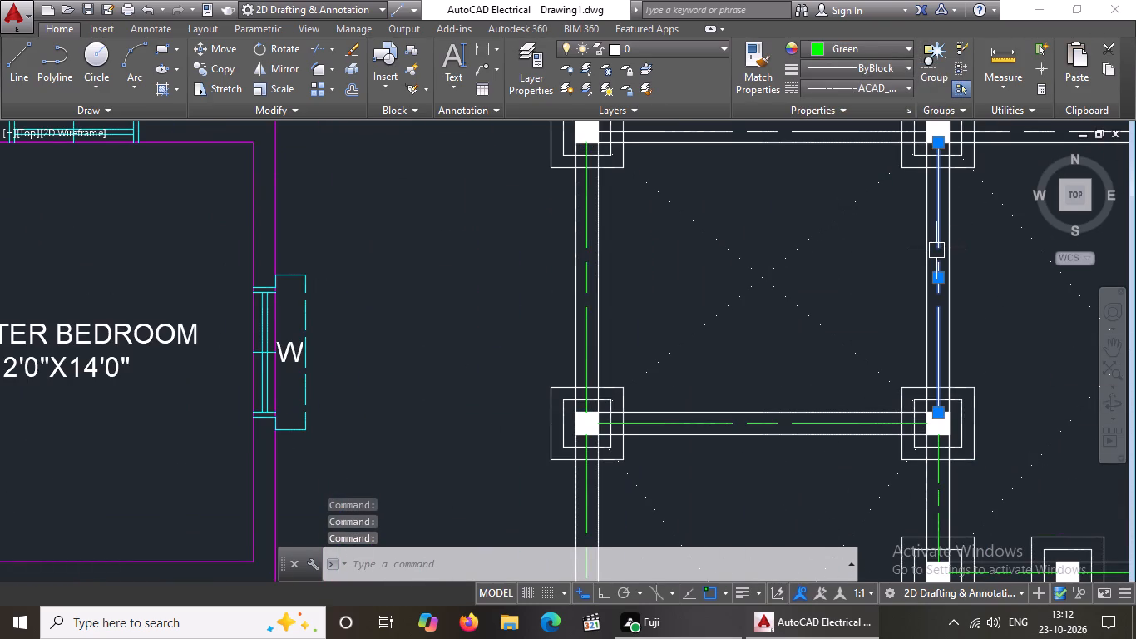
pyautogui.moveTo(861, 46); pyautogui.dragTo(862, 54)
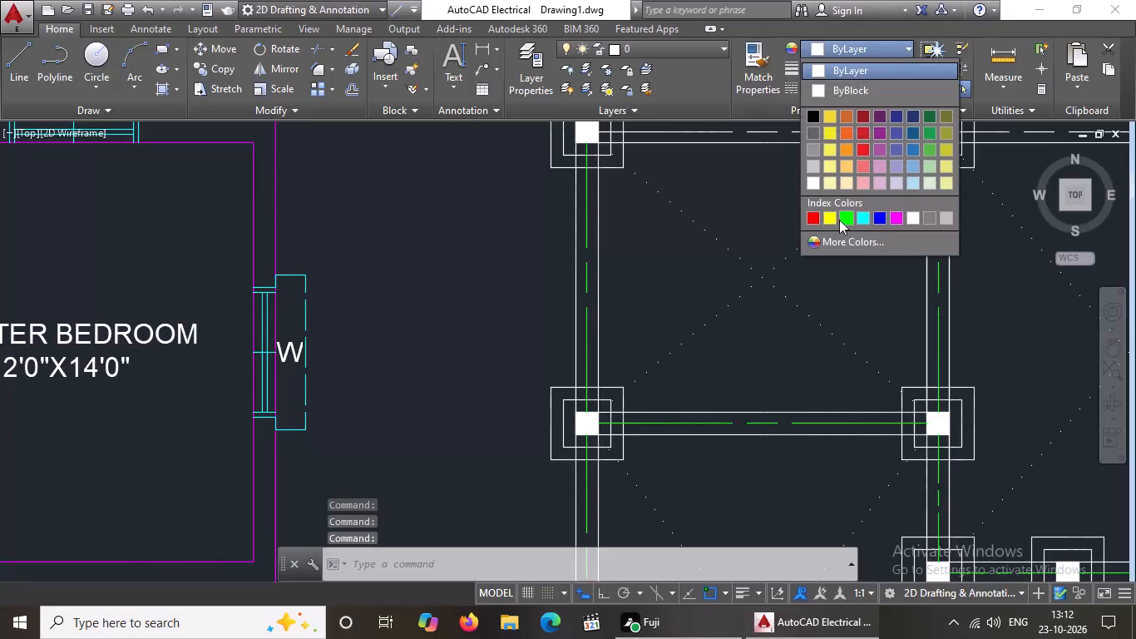
pyautogui.click(847, 215)
# Recolour the horizontal beam centre line along the northwest bay's north side green.
pyautogui.scroll(-5, 736, 264)
pyautogui.scroll(3, 759, 290)
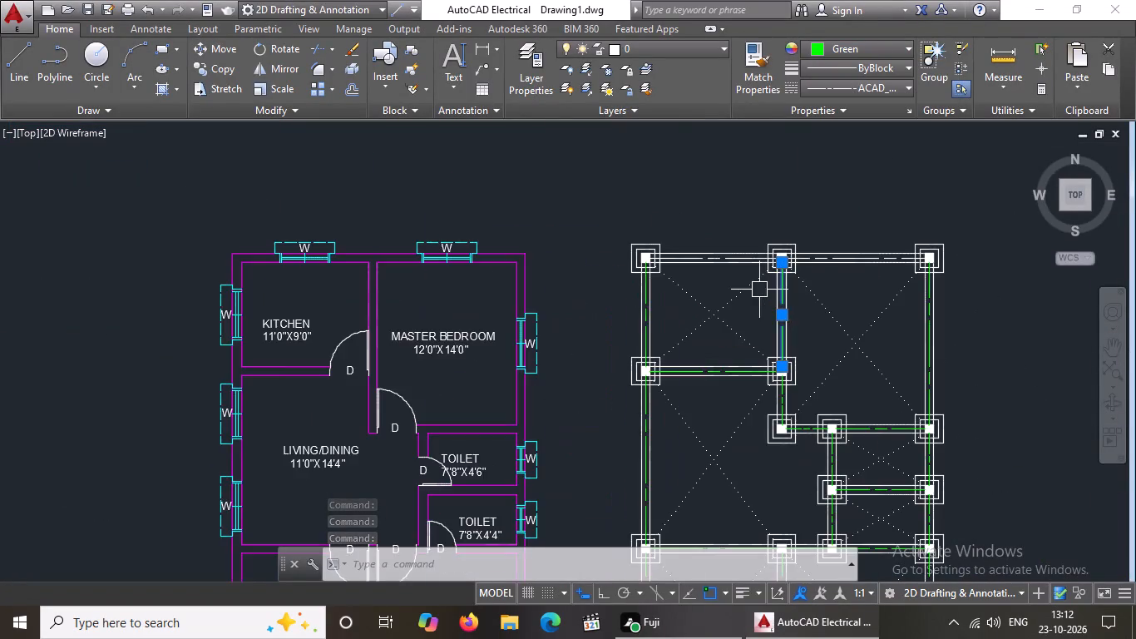
pyautogui.scroll(2, 739, 256)
pyautogui.click(705, 266)
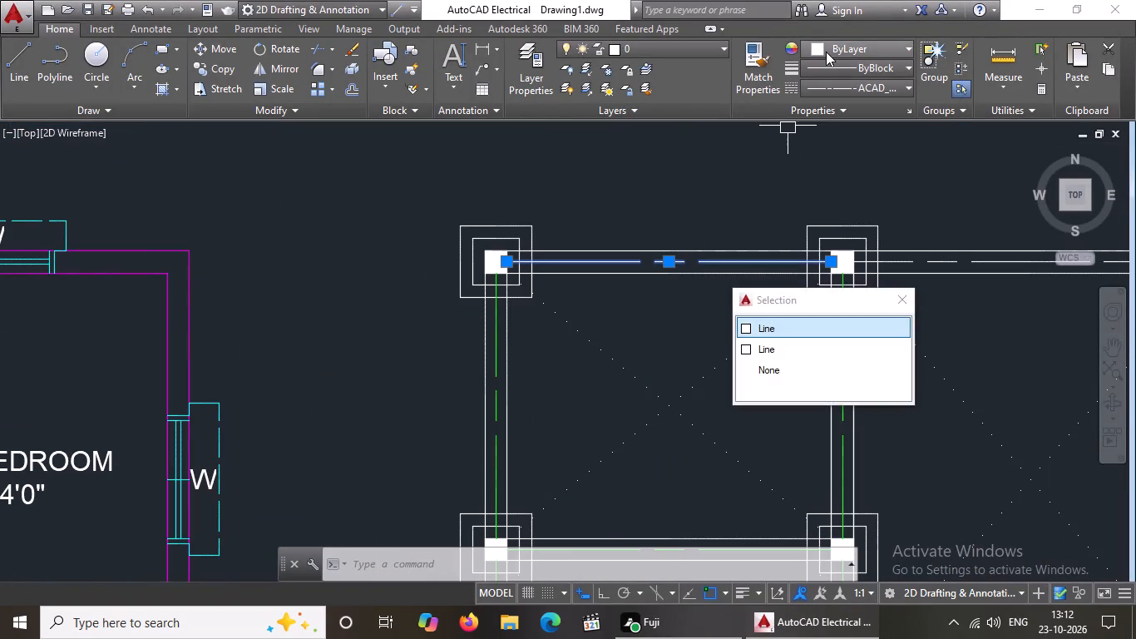
pyautogui.click(826, 51)
pyautogui.click(845, 216)
# Recolour the horizontal beam centre line along the northeast bay's north side green and clear the selection.
pyautogui.scroll(-5, 839, 235)
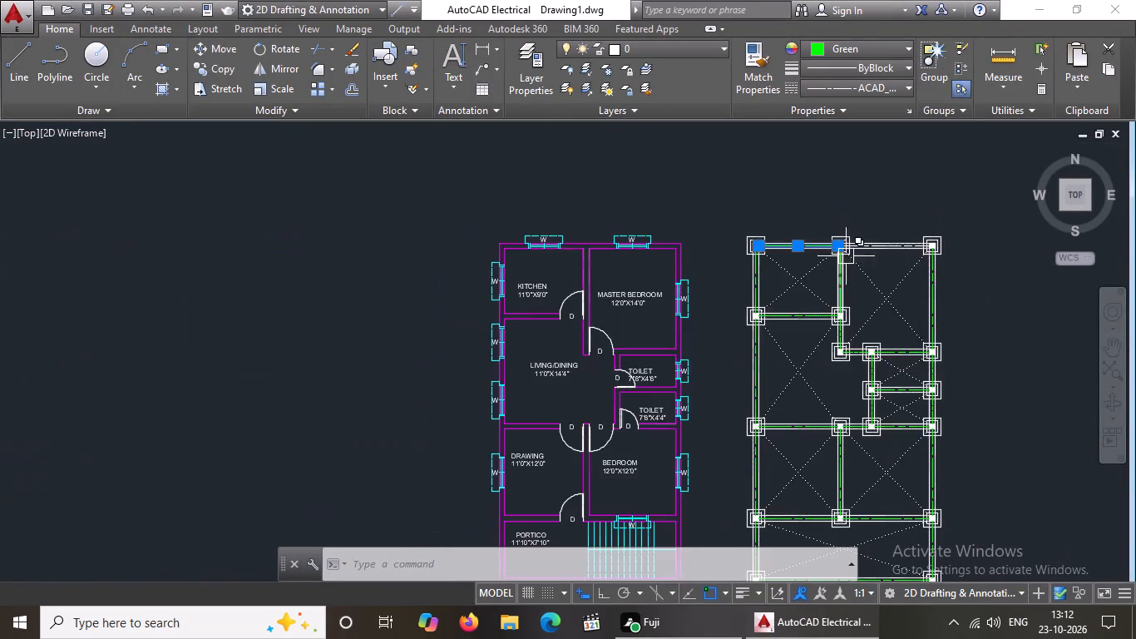
pyautogui.scroll(4, 867, 244)
pyautogui.click(871, 260)
pyautogui.click(871, 246)
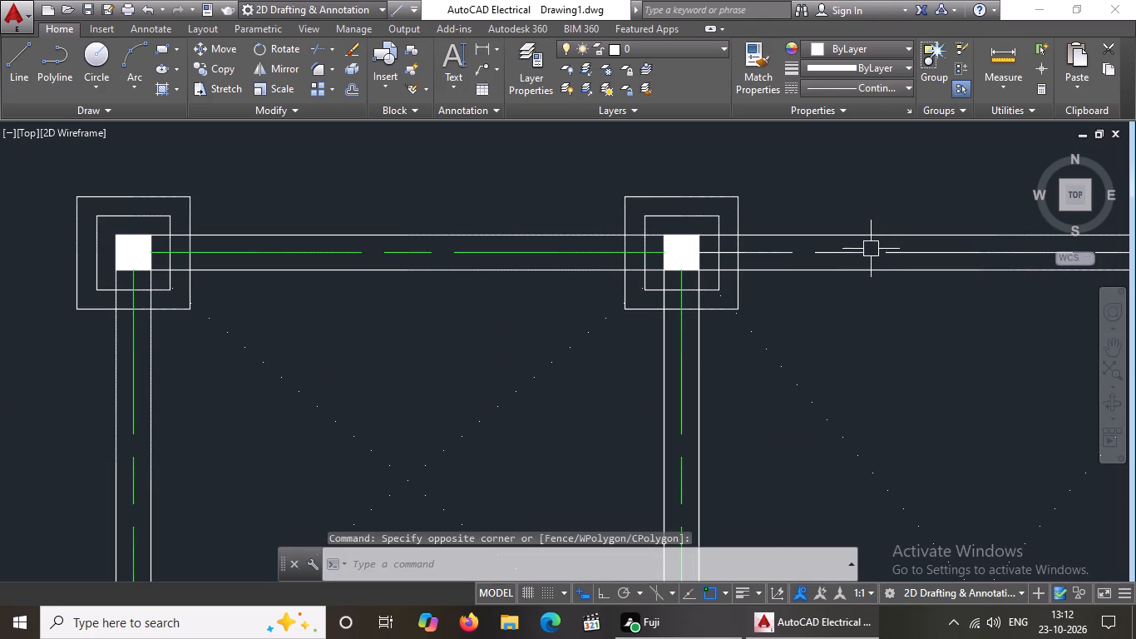
pyautogui.click(890, 254)
pyautogui.click(832, 44)
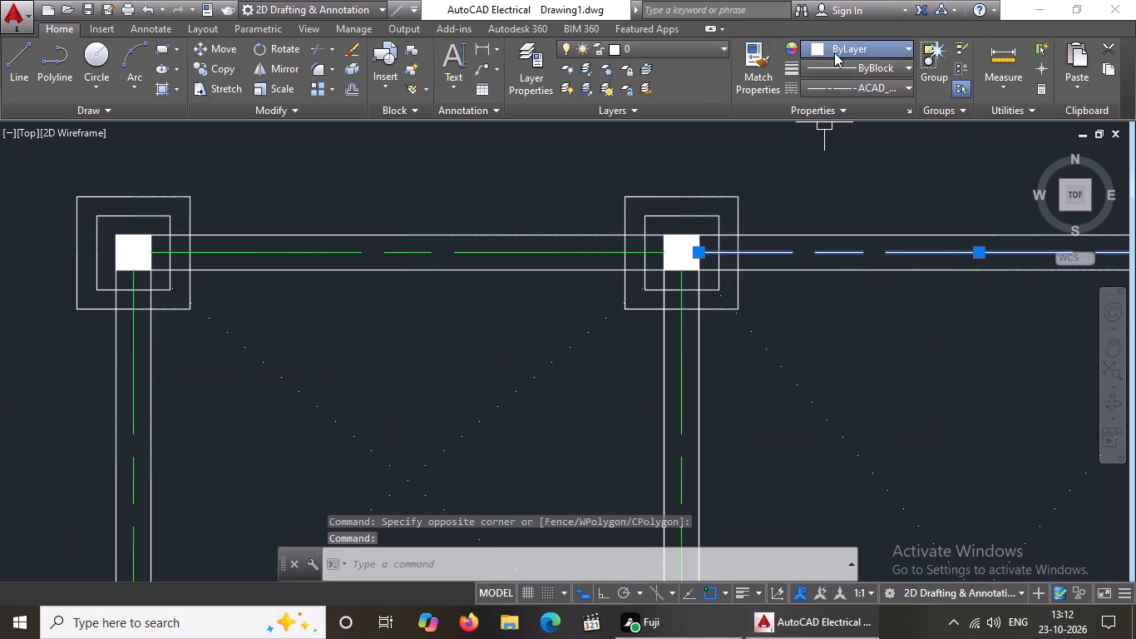
pyautogui.click(843, 220)
pyautogui.scroll(-5, 843, 225)
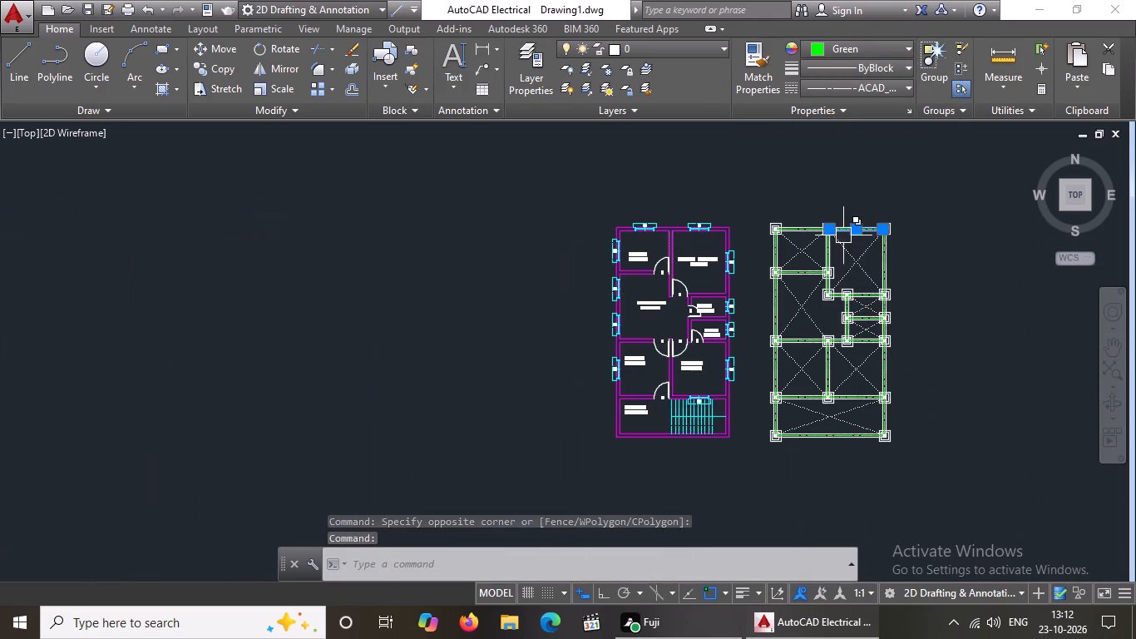
pyautogui.scroll(2, 896, 273)
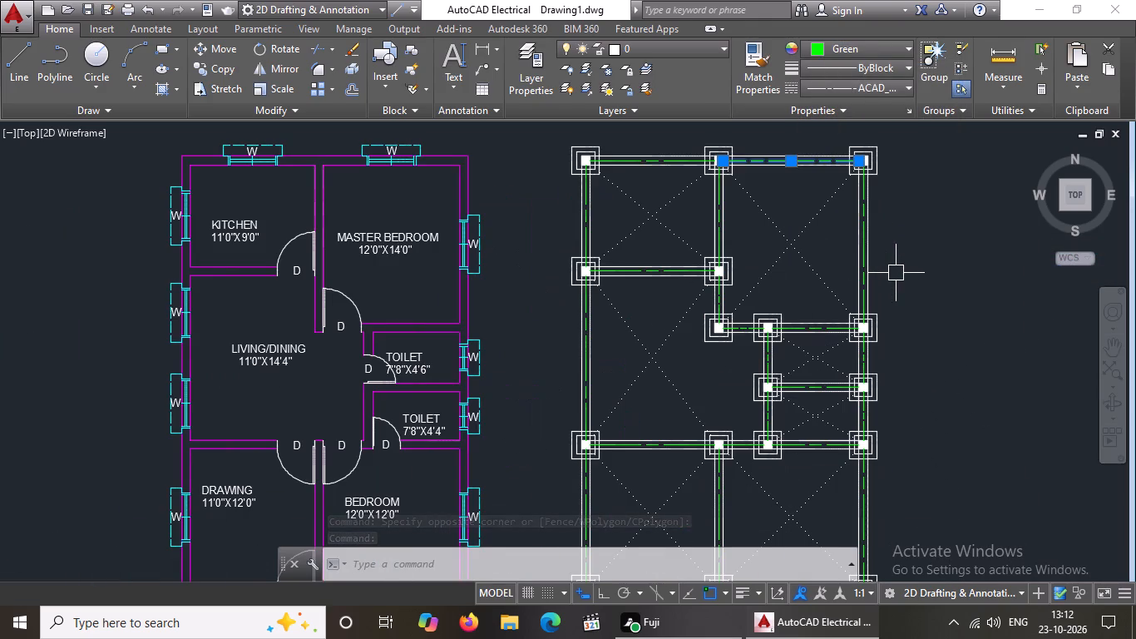
pyautogui.press('Escape')
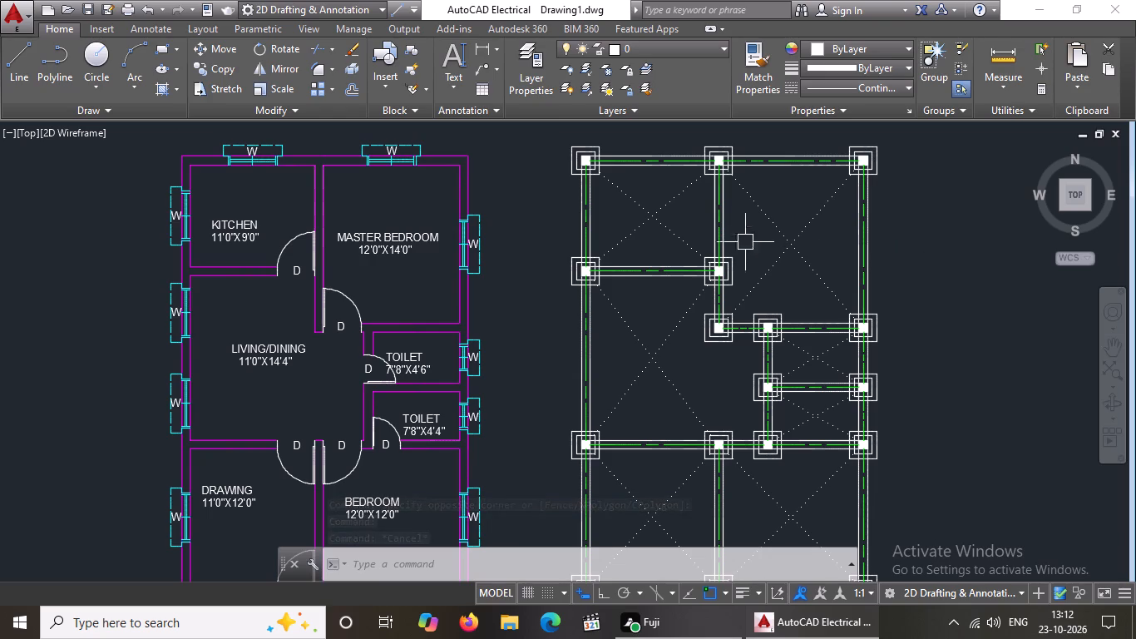
# At the column layout's southwest corner, draw diagonal lines joining the column's two southern corners to the matching corners of the inner footing square.
pyautogui.moveTo(763, 271); pyautogui.dragTo(801, 250, button='middle')
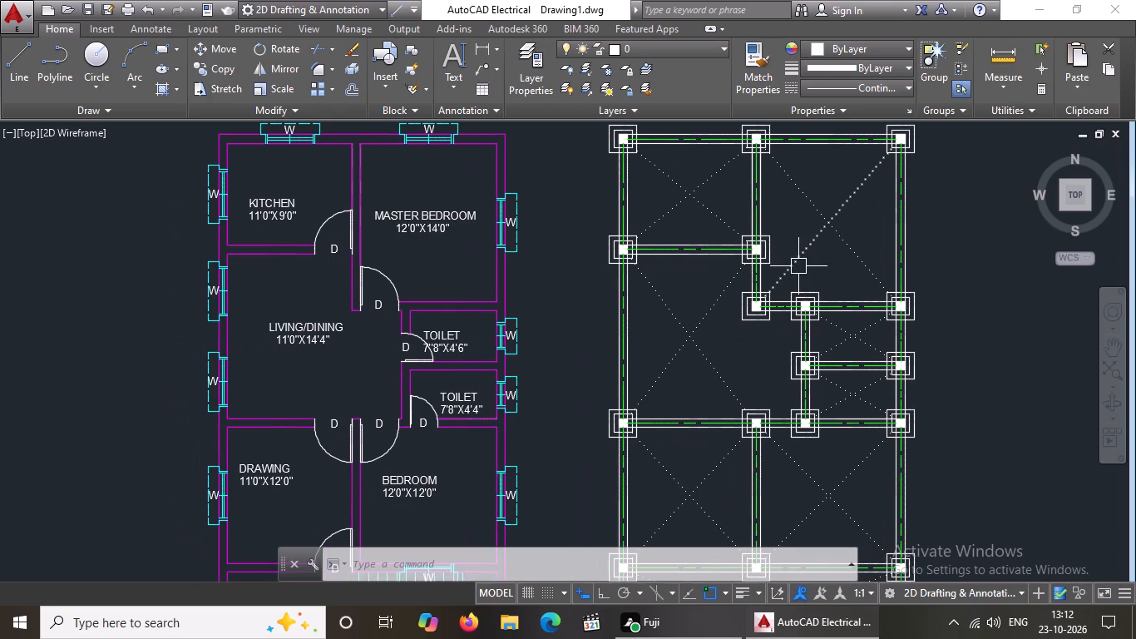
pyautogui.moveTo(808, 255); pyautogui.dragTo(856, 181, button='middle')
pyautogui.scroll(1, 701, 525)
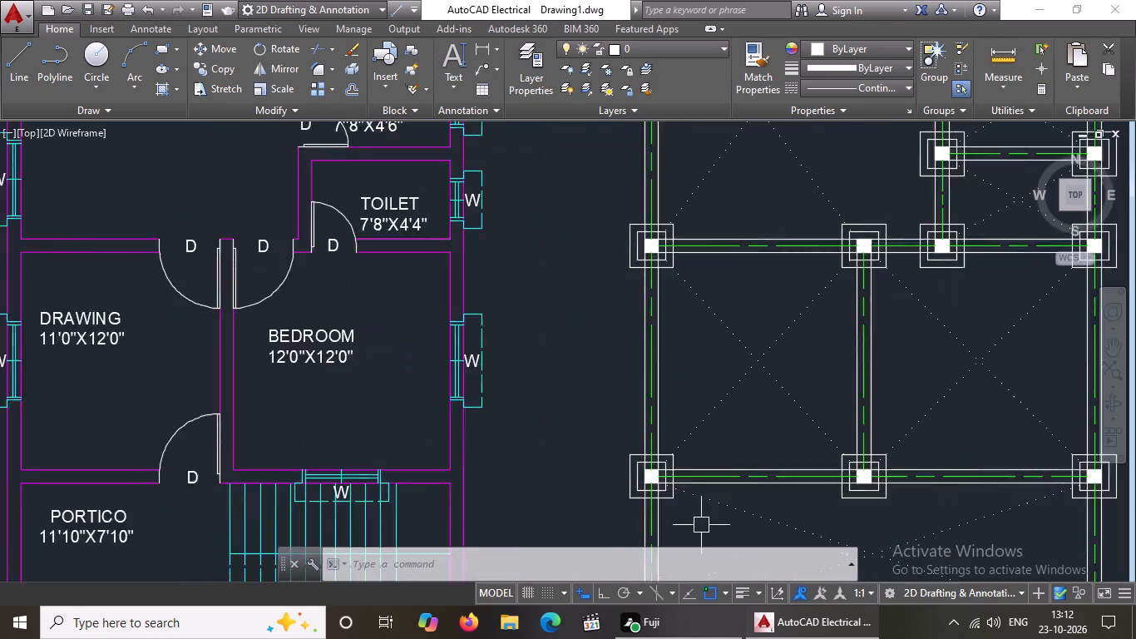
pyautogui.scroll(1, 701, 525)
pyautogui.scroll(-3, 698, 453)
pyautogui.scroll(3, 706, 522)
pyautogui.scroll(1, 613, 544)
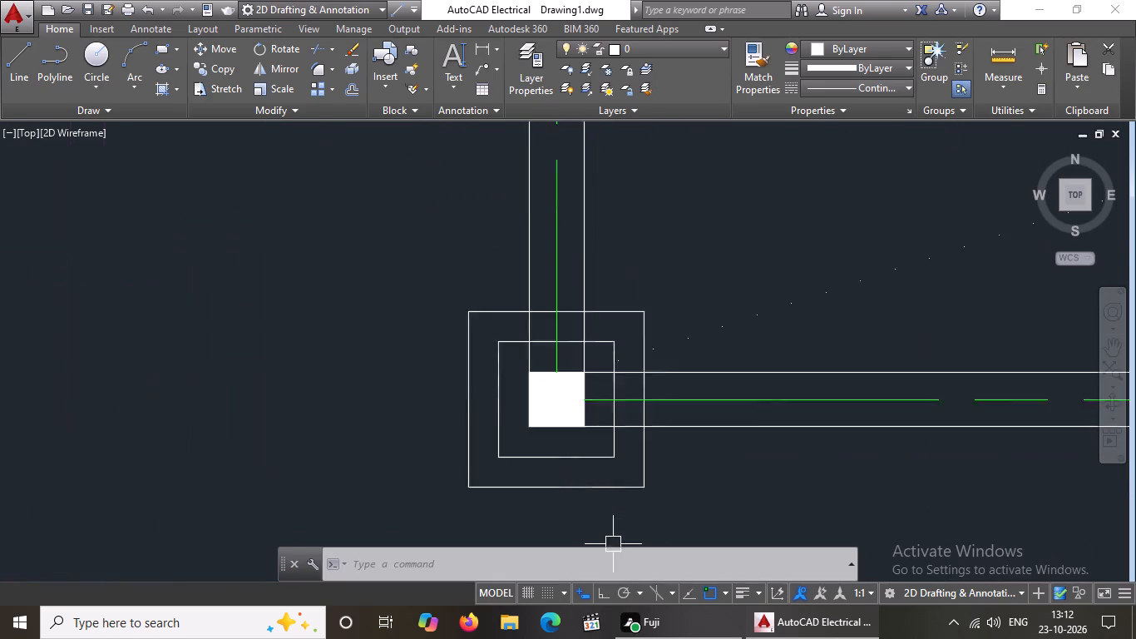
pyautogui.scroll(2, 613, 544)
pyautogui.press('l')
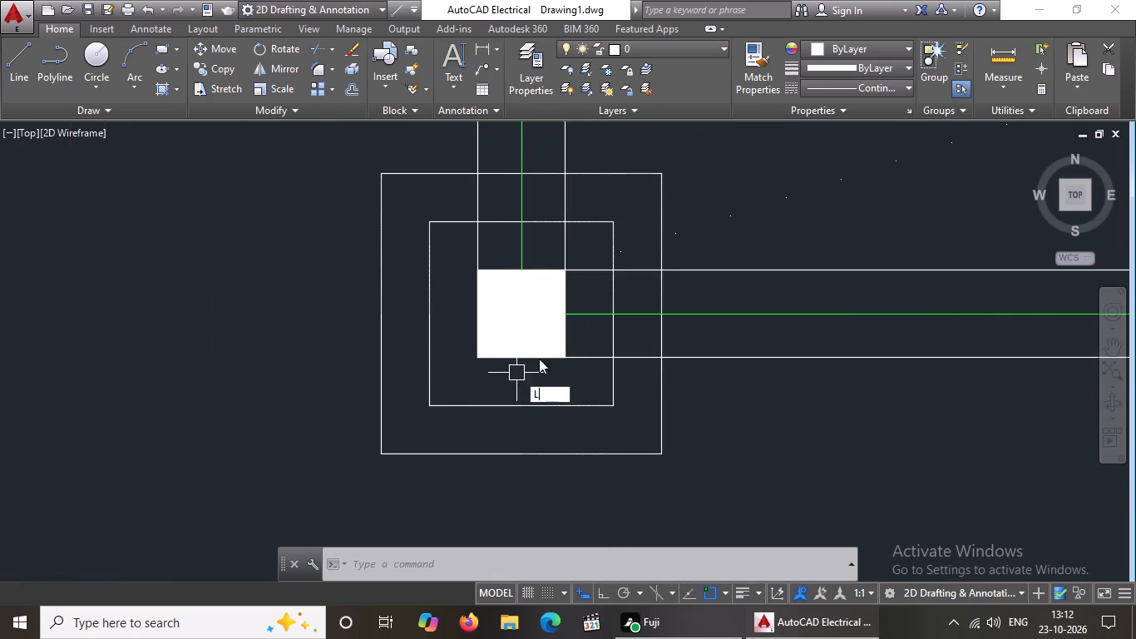
pyautogui.press('Return')
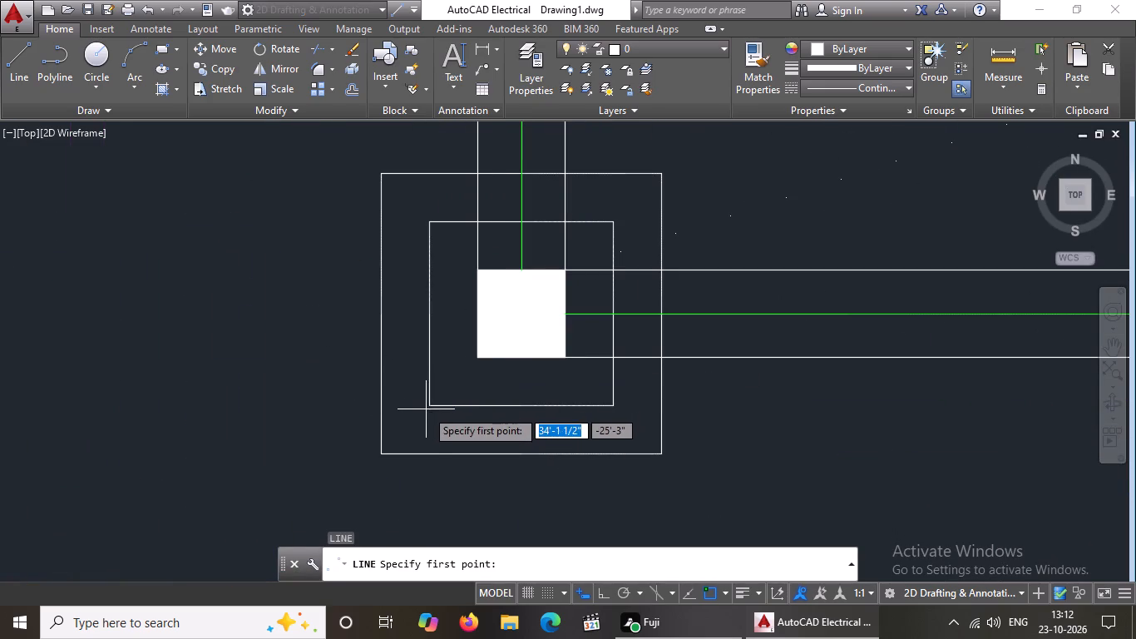
pyautogui.click(431, 404)
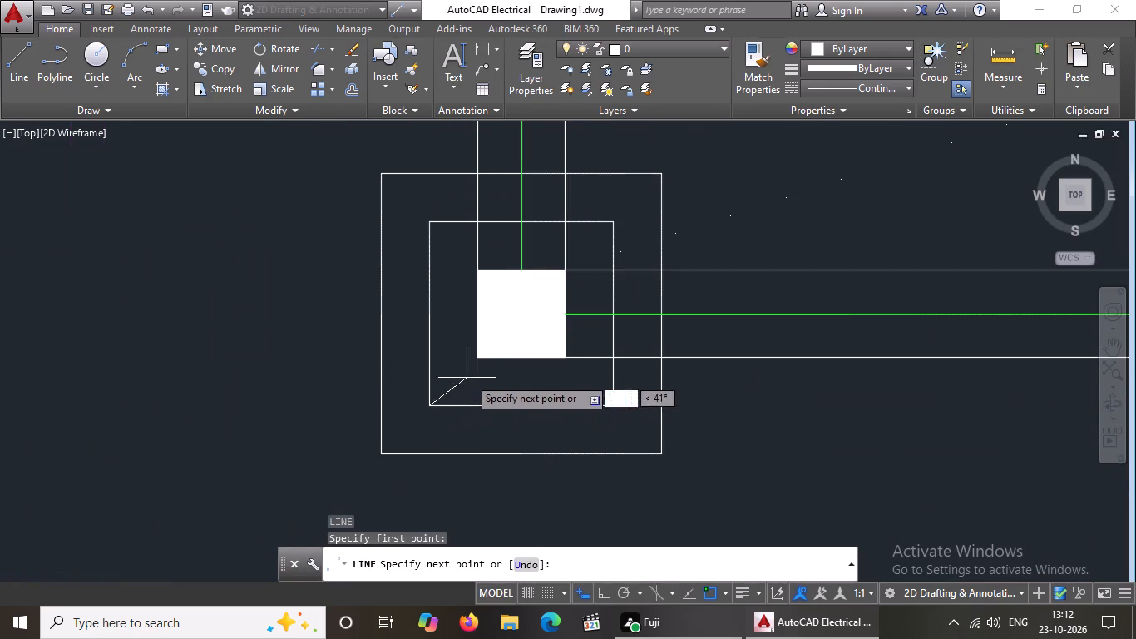
pyautogui.click(479, 355)
pyautogui.press('Return')
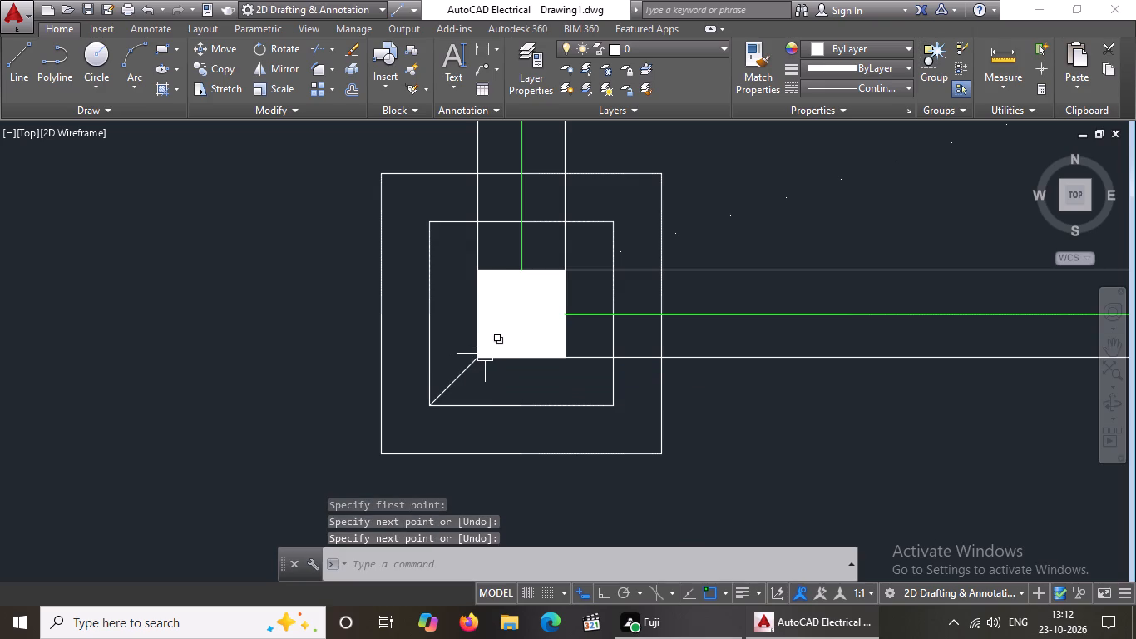
pyautogui.press('l')
pyautogui.press('Return')
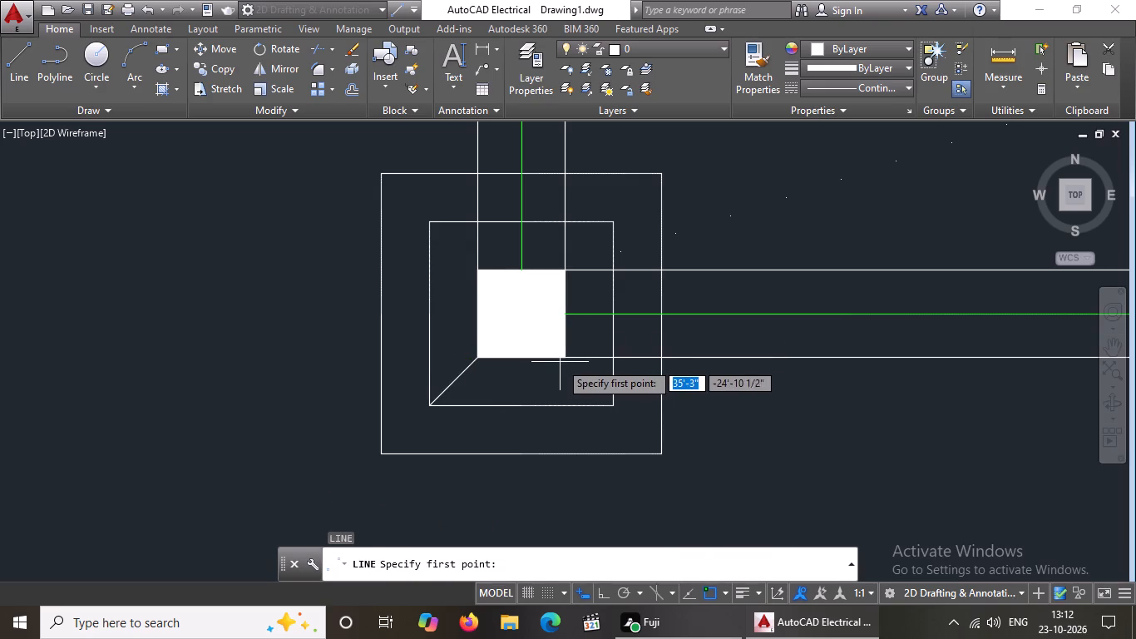
pyautogui.moveTo(563, 354); pyautogui.dragTo(583, 374)
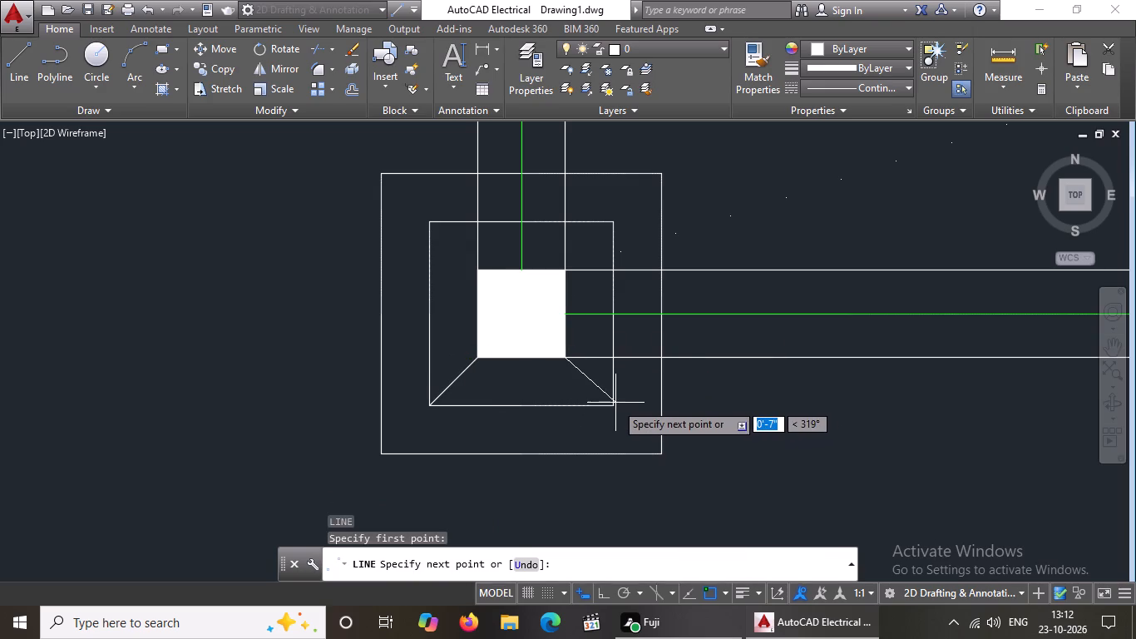
pyautogui.click(614, 402)
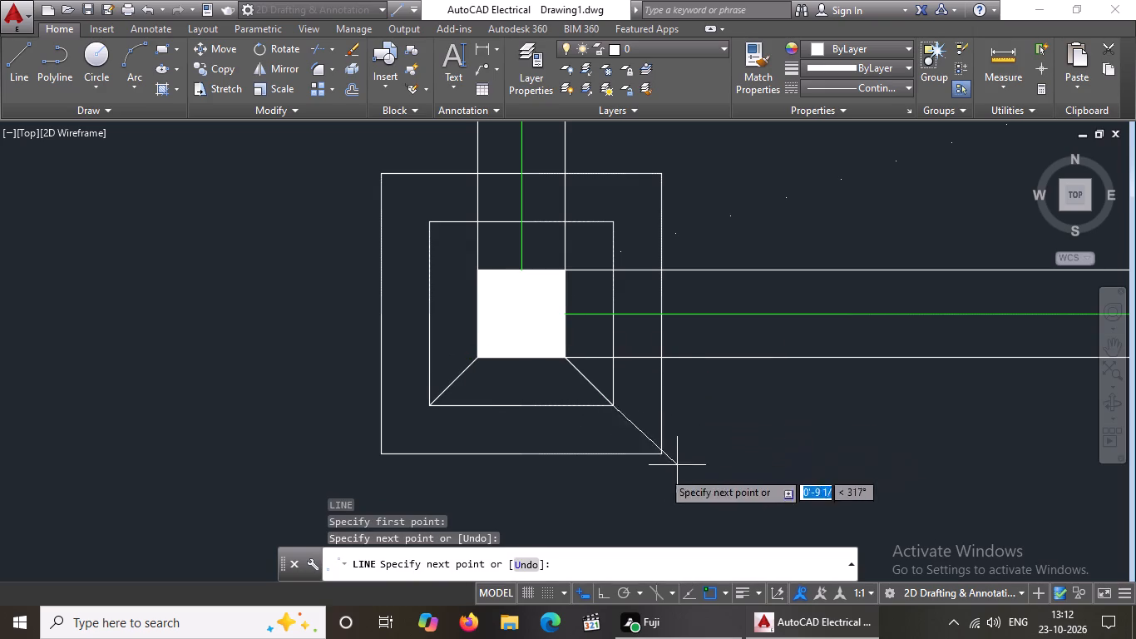
pyautogui.press('Return')
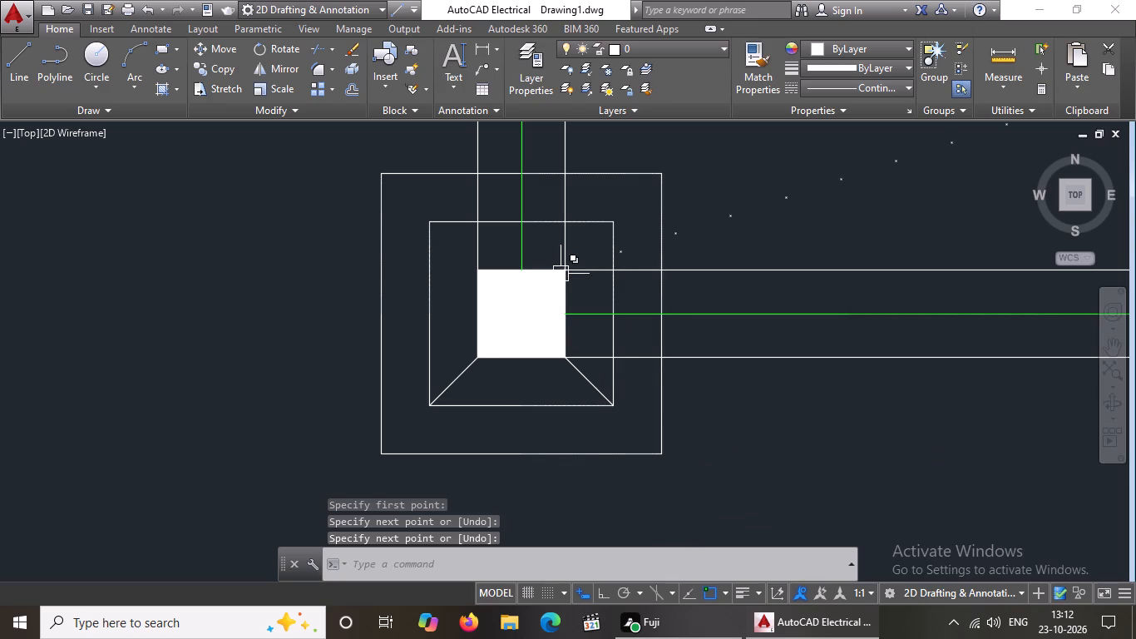
# Draw diagonal lines joining the same column's northeast and northwest corners to the matching corners of the inner footing square.
pyautogui.press('l')
pyautogui.press('Return')
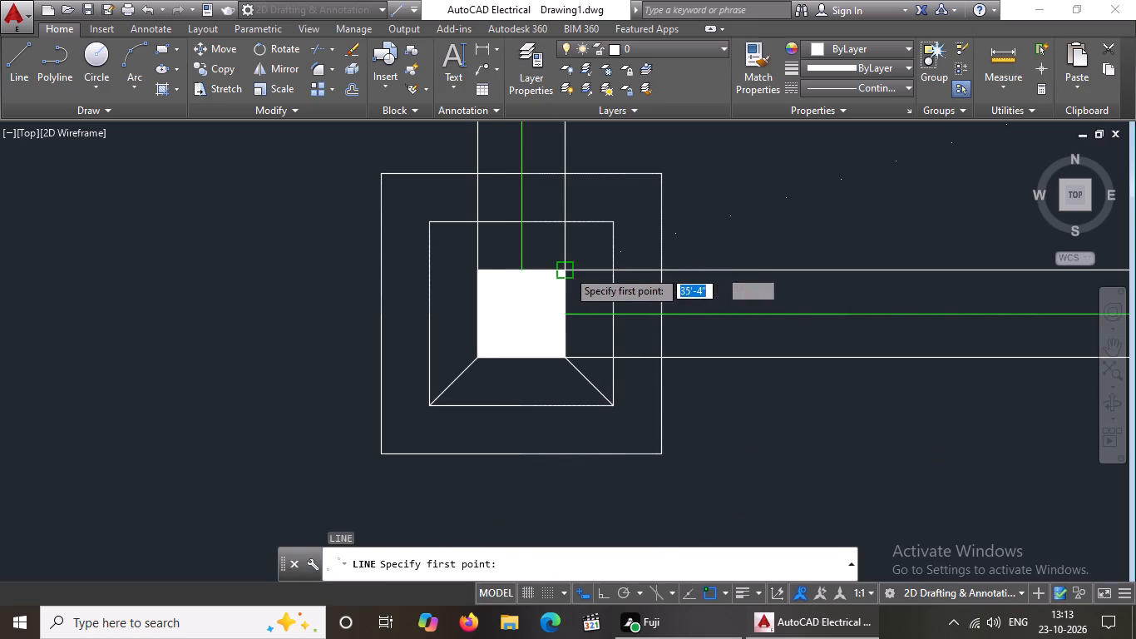
pyautogui.click(566, 267)
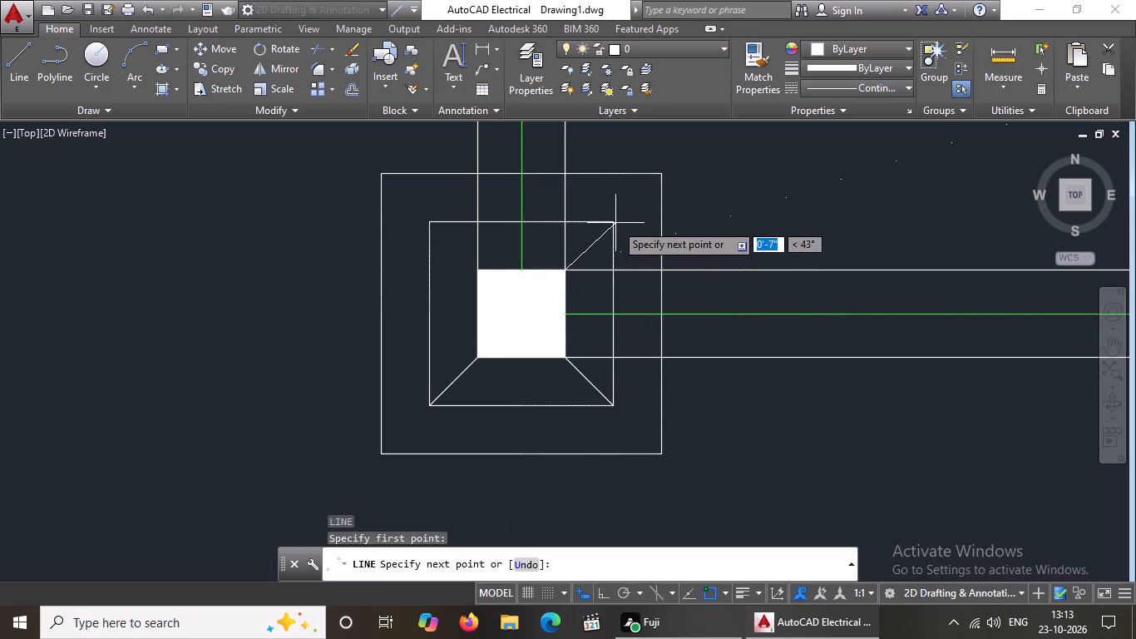
pyautogui.click(615, 223)
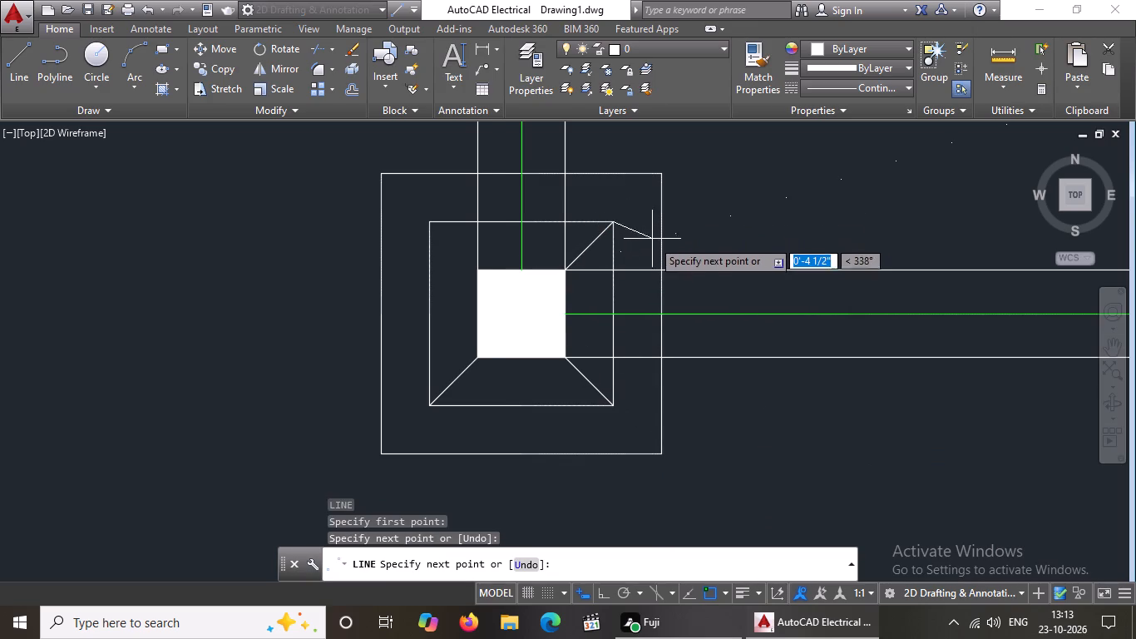
pyautogui.press('Return')
pyautogui.press('l')
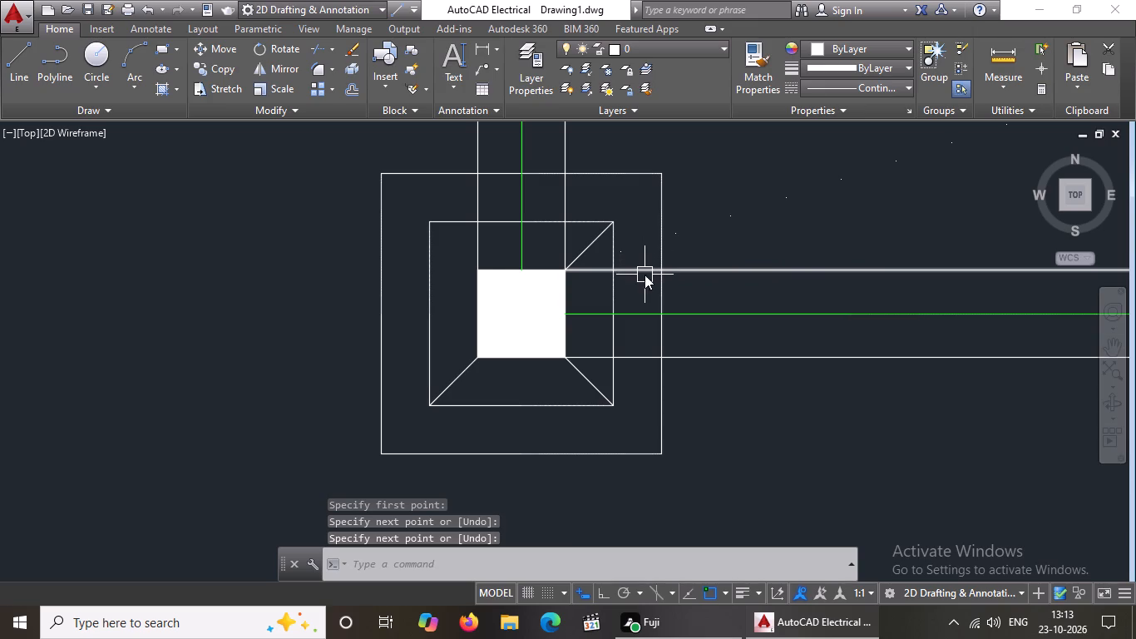
pyautogui.press('Return')
pyautogui.moveTo(427, 220); pyautogui.dragTo(432, 228)
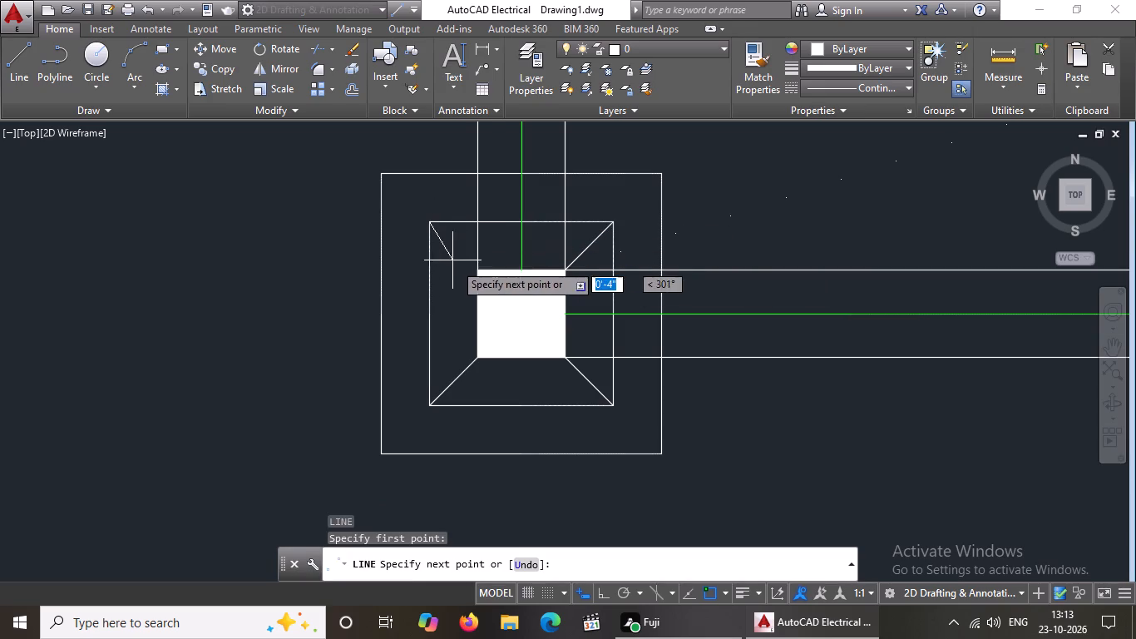
pyautogui.moveTo(482, 266); pyautogui.dragTo(514, 255)
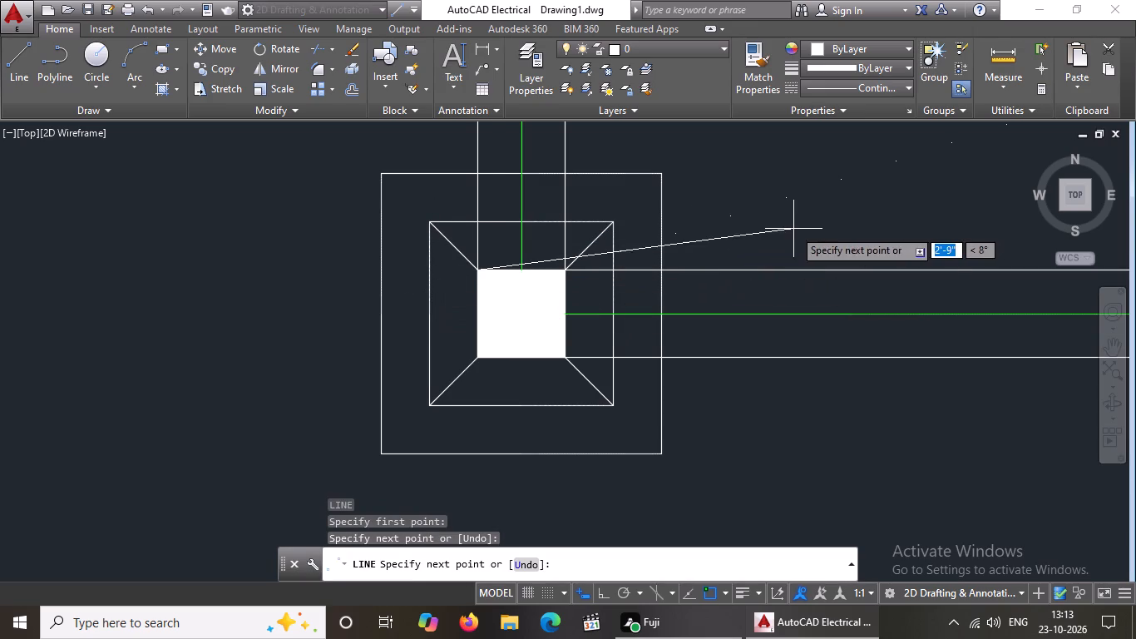
pyautogui.press('Return')
# At the column layout's southeast corner, draw diagonal lines joining the column's two northern corners to the matching corners of the inner footing square.
pyautogui.scroll(-4, 787, 262)
pyautogui.scroll(-1, 956, 332)
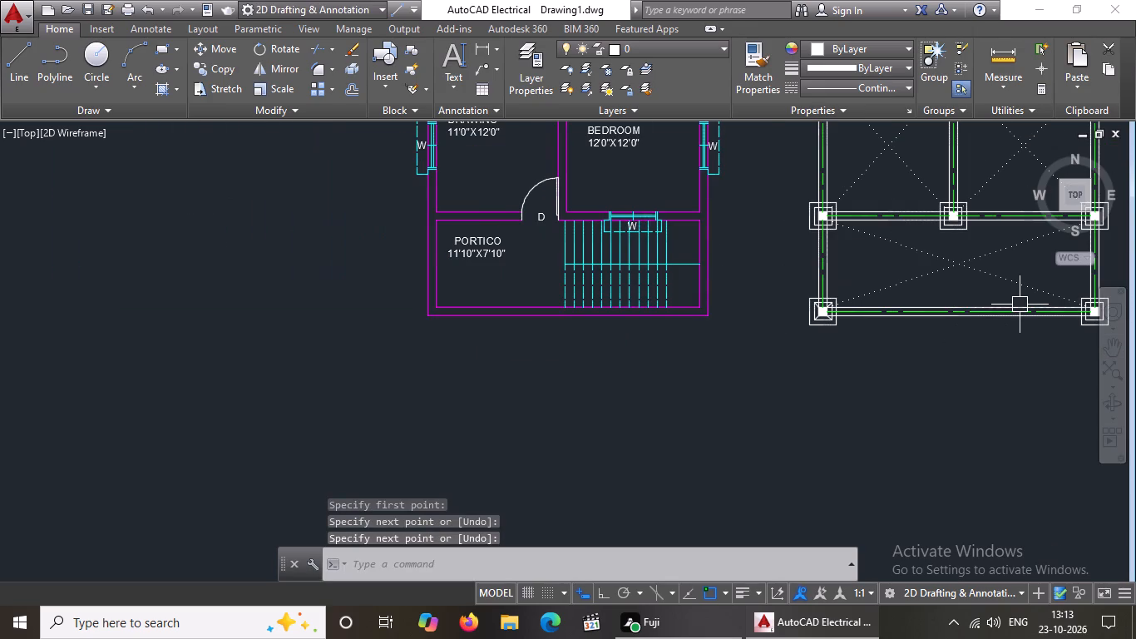
pyautogui.moveTo(998, 329); pyautogui.dragTo(806, 426, button='middle')
pyautogui.scroll(3, 894, 443)
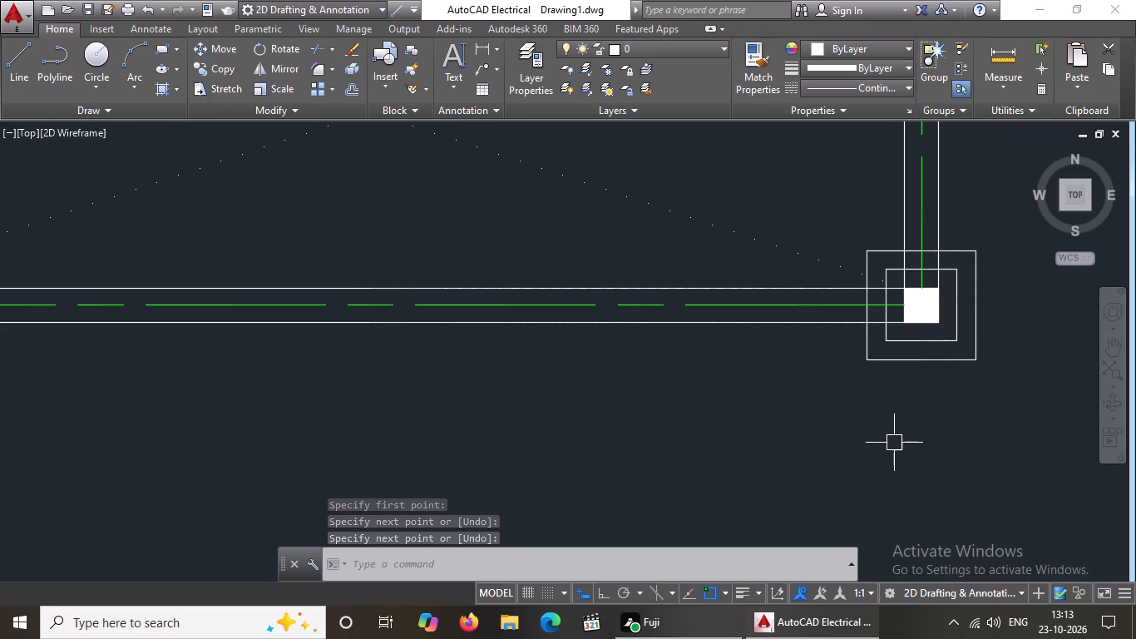
pyautogui.press('l')
pyautogui.press('Return')
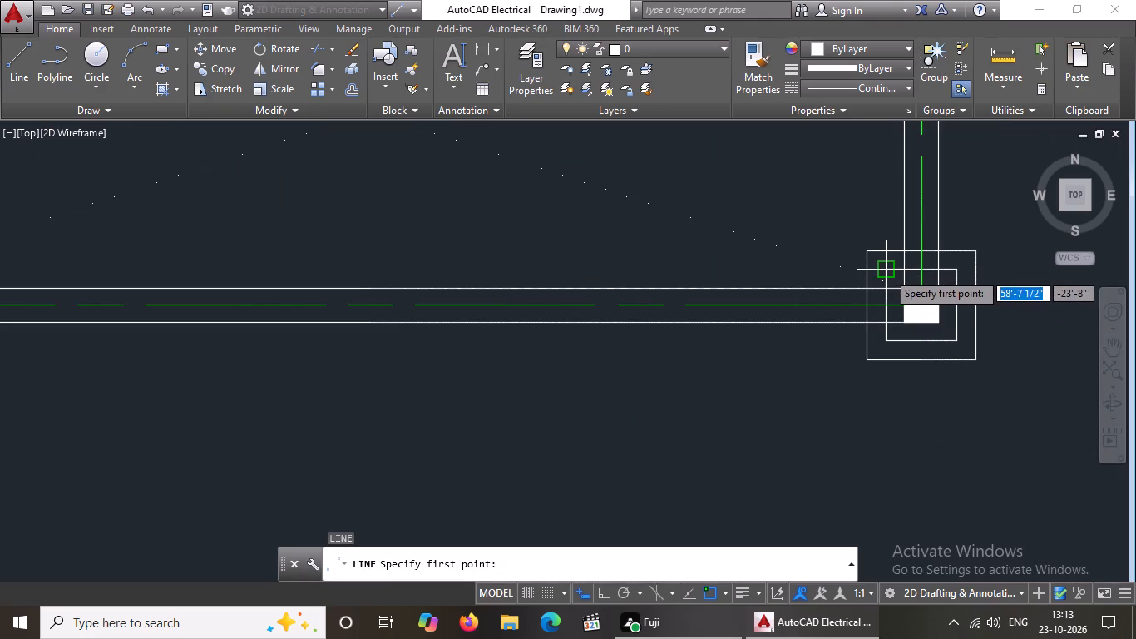
pyautogui.moveTo(888, 272); pyautogui.dragTo(892, 286)
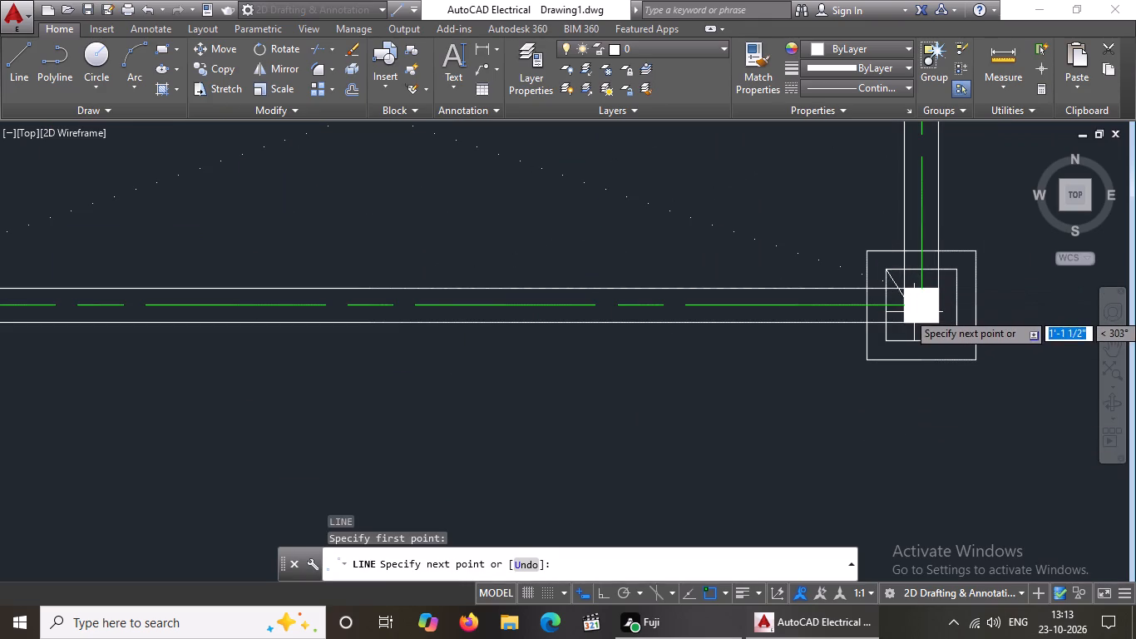
pyautogui.scroll(2, 934, 297)
pyautogui.click(857, 271)
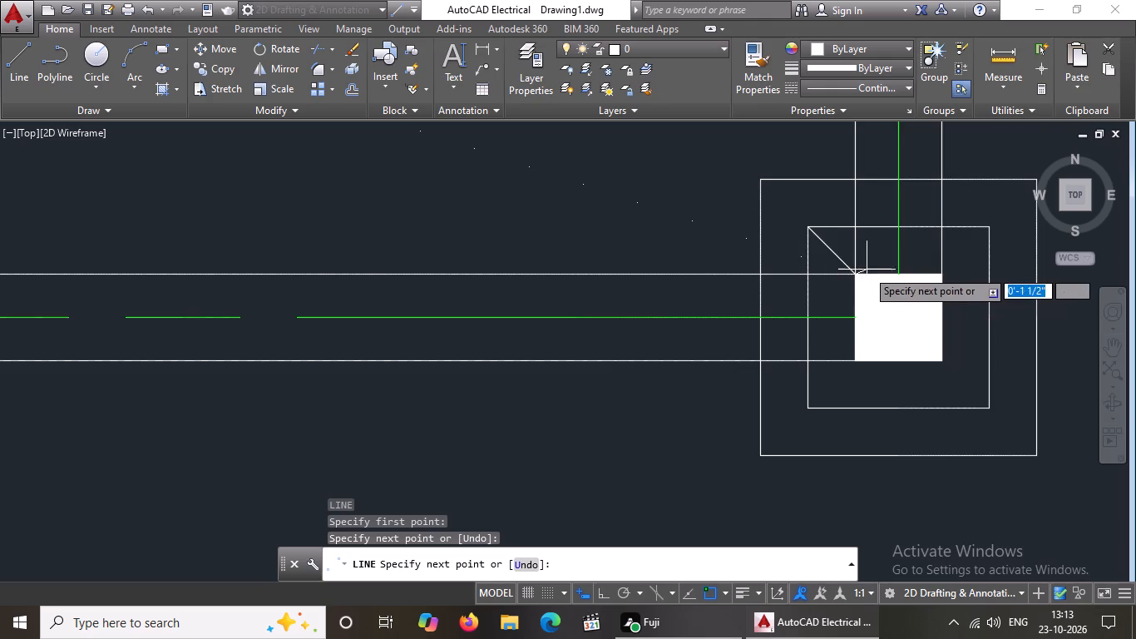
pyautogui.scroll(-3, 868, 275)
pyautogui.press('Return')
pyautogui.press('l')
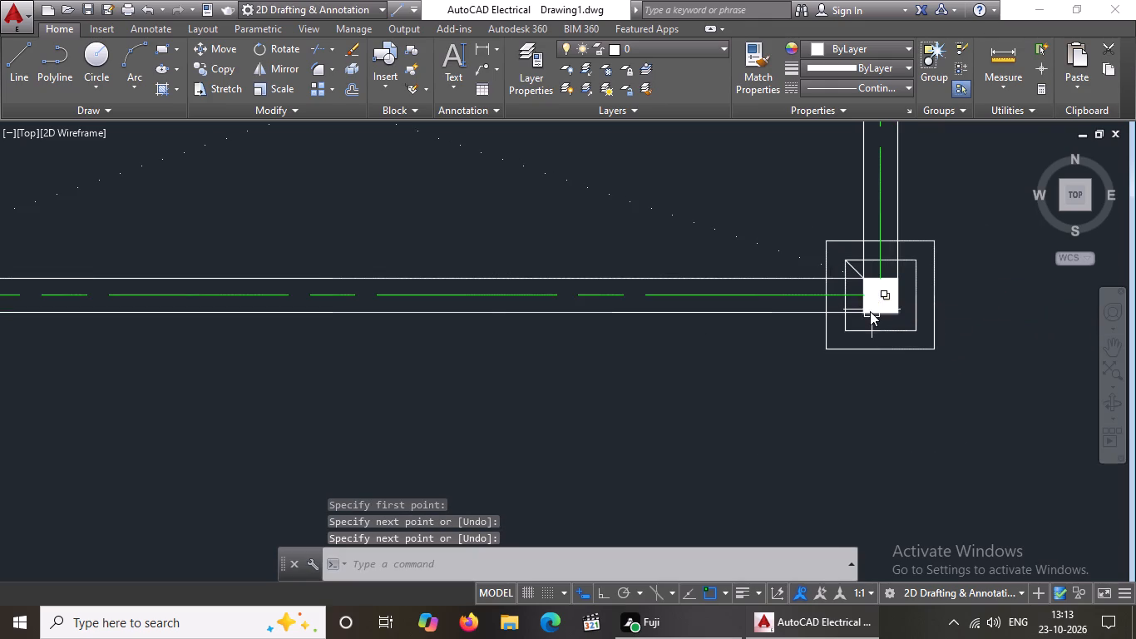
pyautogui.press('Return')
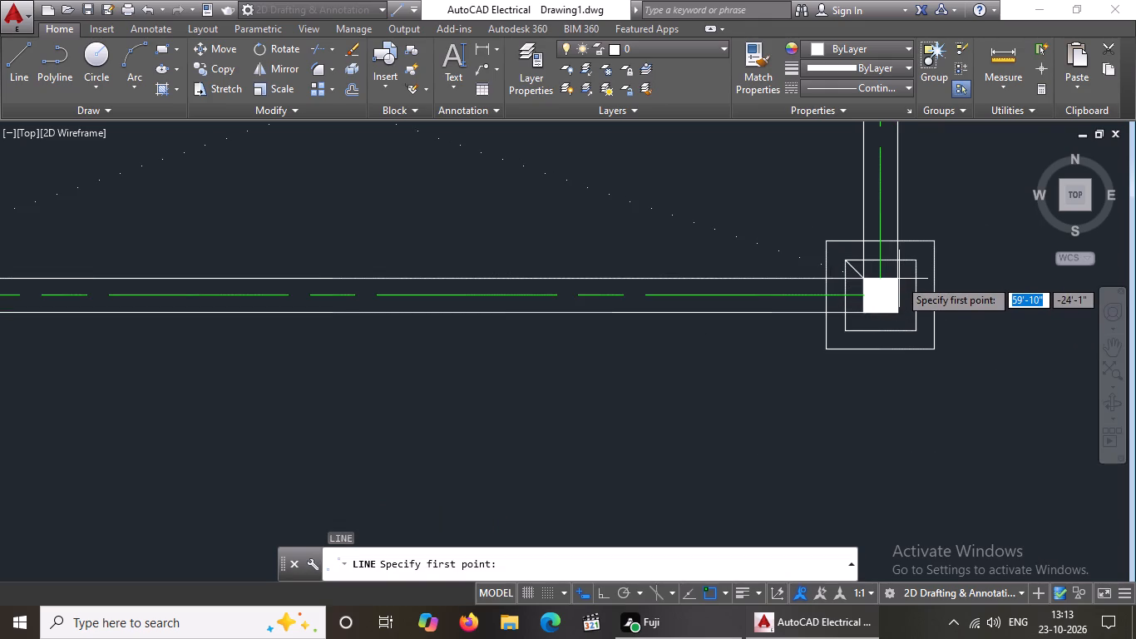
pyautogui.click(896, 283)
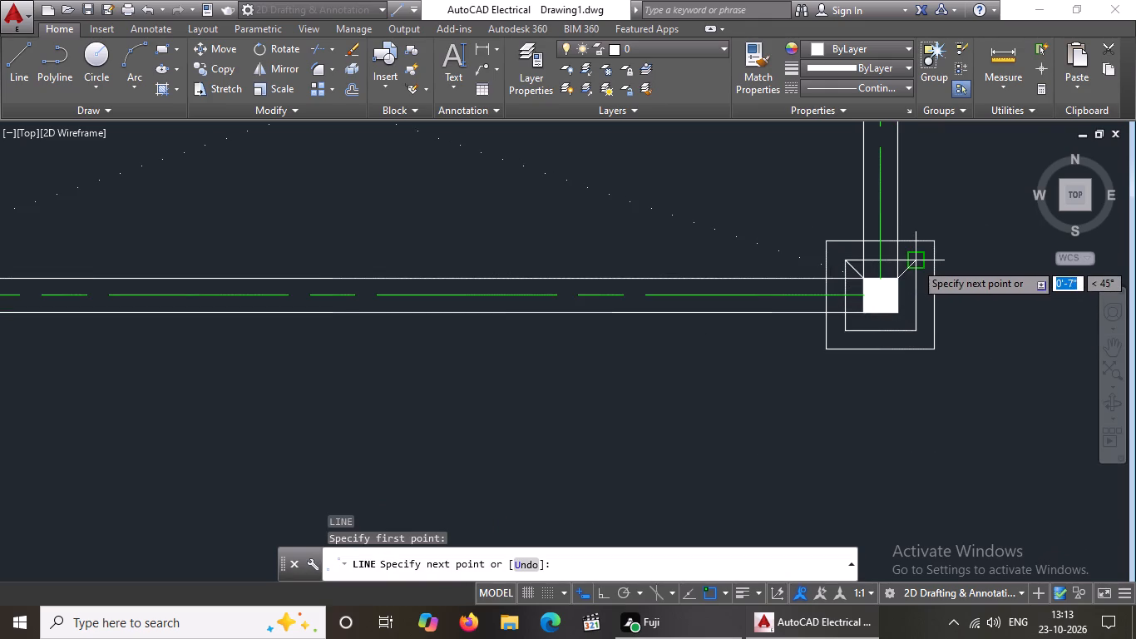
pyautogui.moveTo(915, 262); pyautogui.dragTo(920, 254)
pyautogui.press('Return')
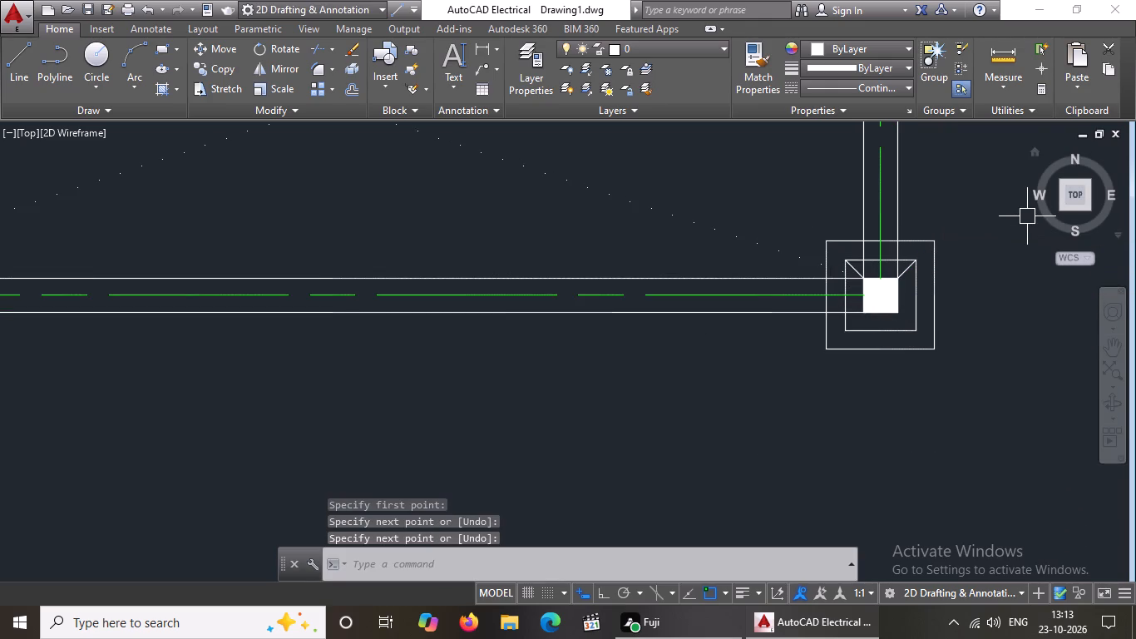
# Draw diagonal lines joining the southeast corner column's two southern corners to the matching corners of the inner footing square.
pyautogui.press('l')
pyautogui.press('Return')
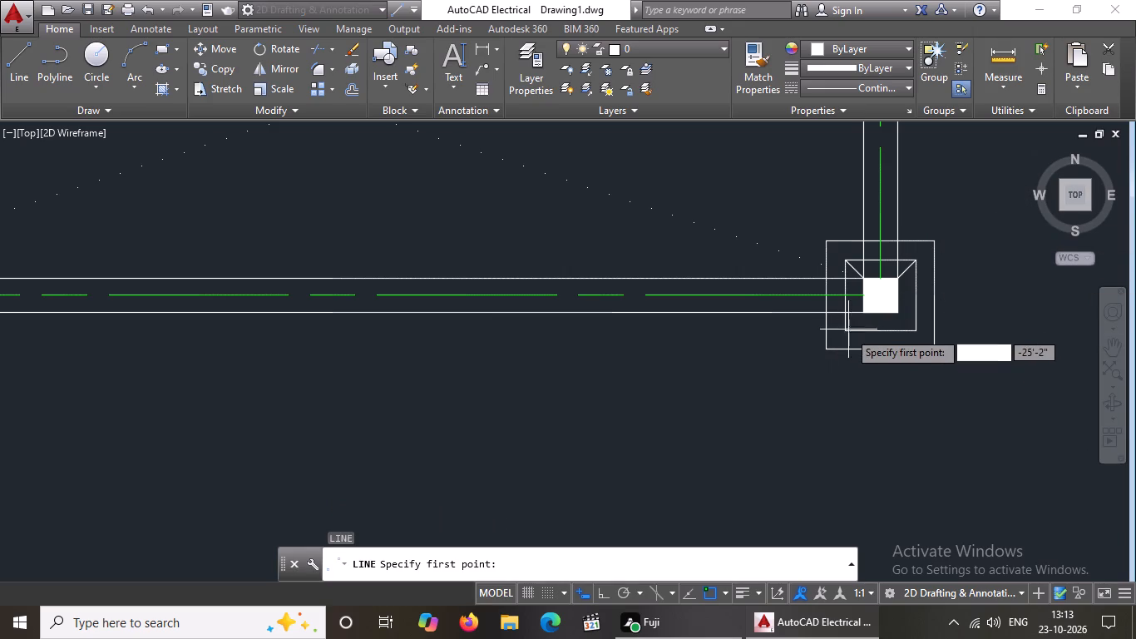
pyautogui.click(847, 333)
pyautogui.click(867, 310)
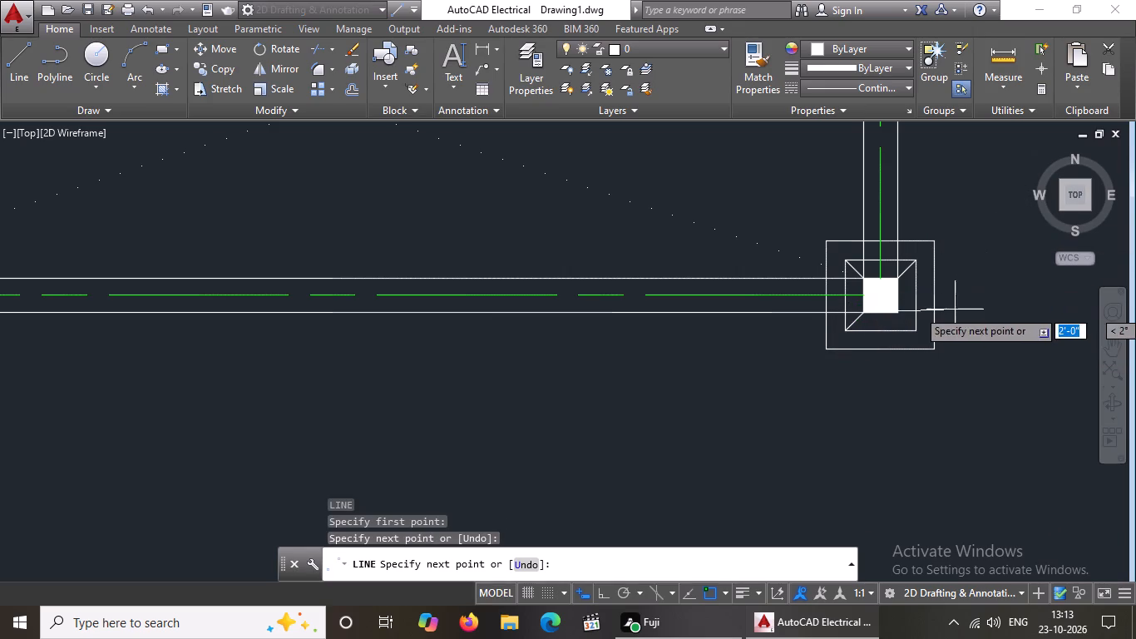
pyautogui.press('Return')
pyautogui.press('l')
pyautogui.press('Return')
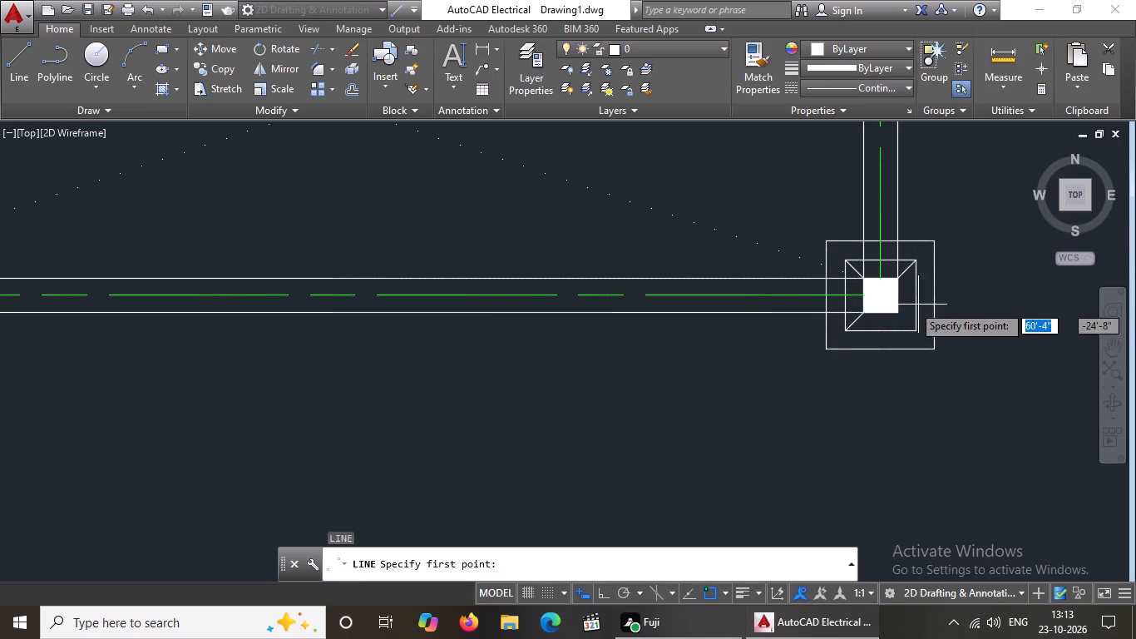
pyautogui.click(895, 311)
pyautogui.click(911, 333)
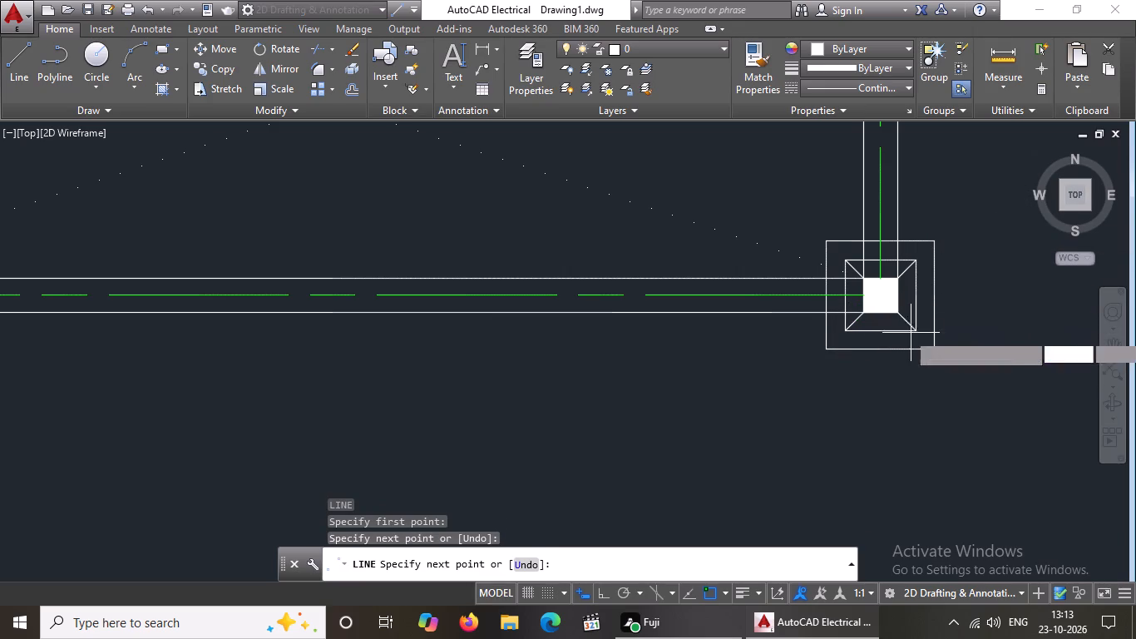
pyautogui.press('Return')
# At the column on the southern bay's northwest corner, draw diagonal lines joining its two western corners to the matching inner footing square corners.
pyautogui.scroll(-3, 938, 290)
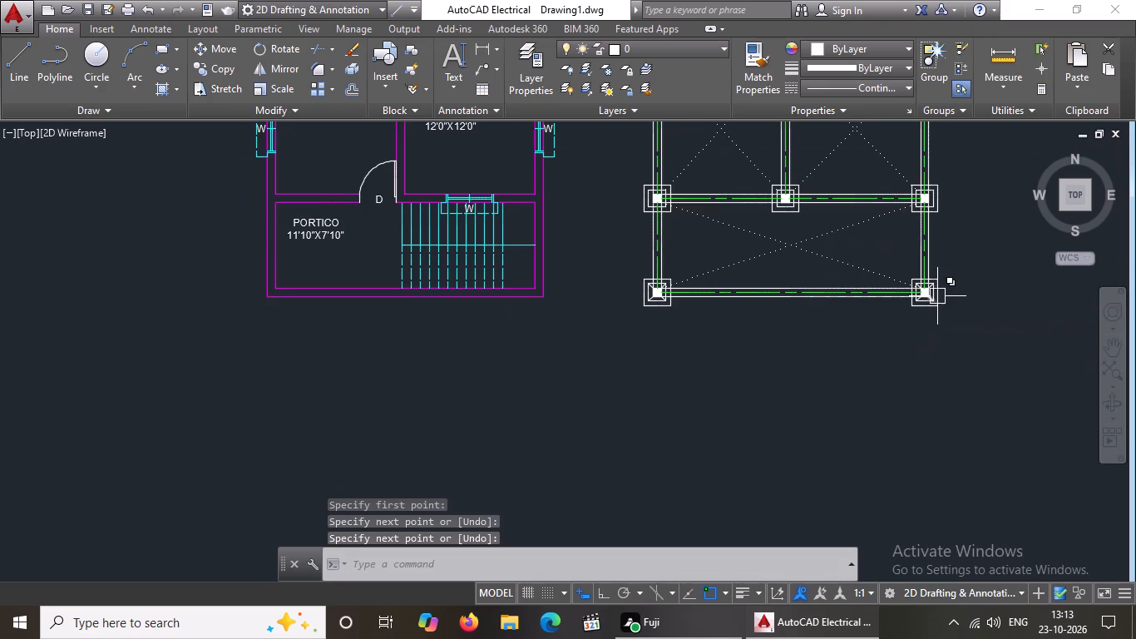
pyautogui.moveTo(886, 304); pyautogui.dragTo(864, 411, button='middle')
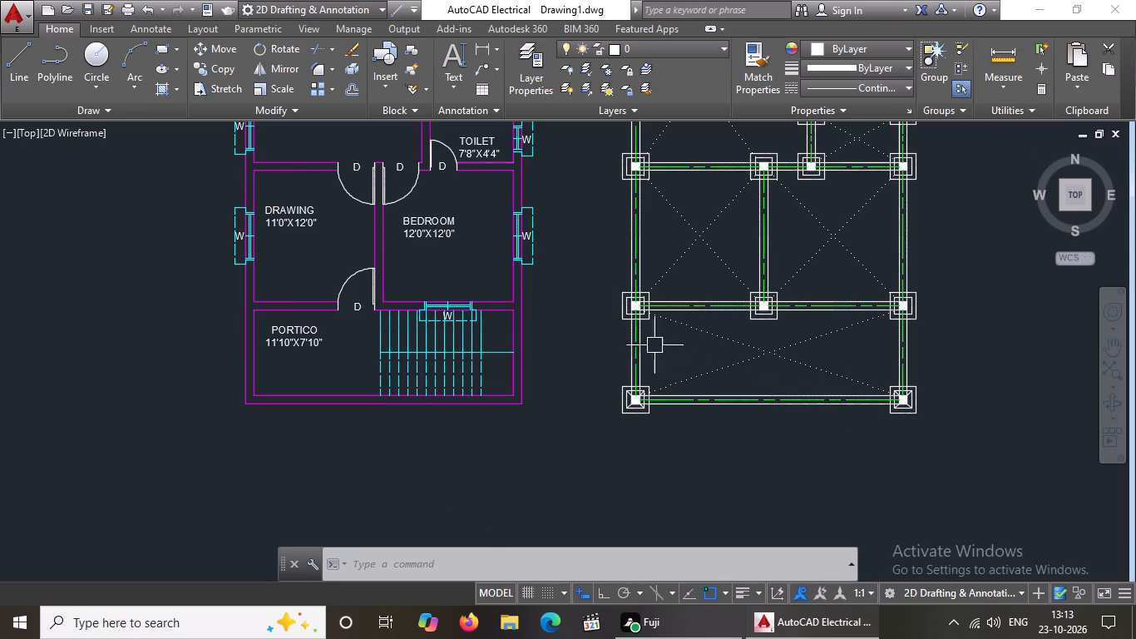
pyautogui.scroll(2, 672, 270)
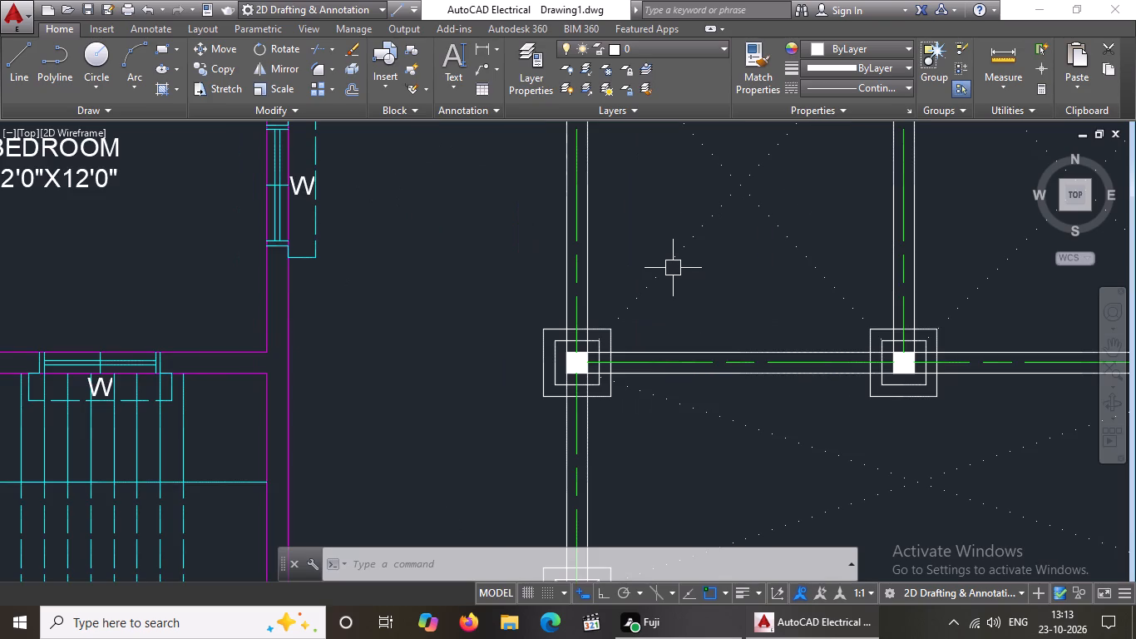
pyautogui.press('l')
pyautogui.press('Return')
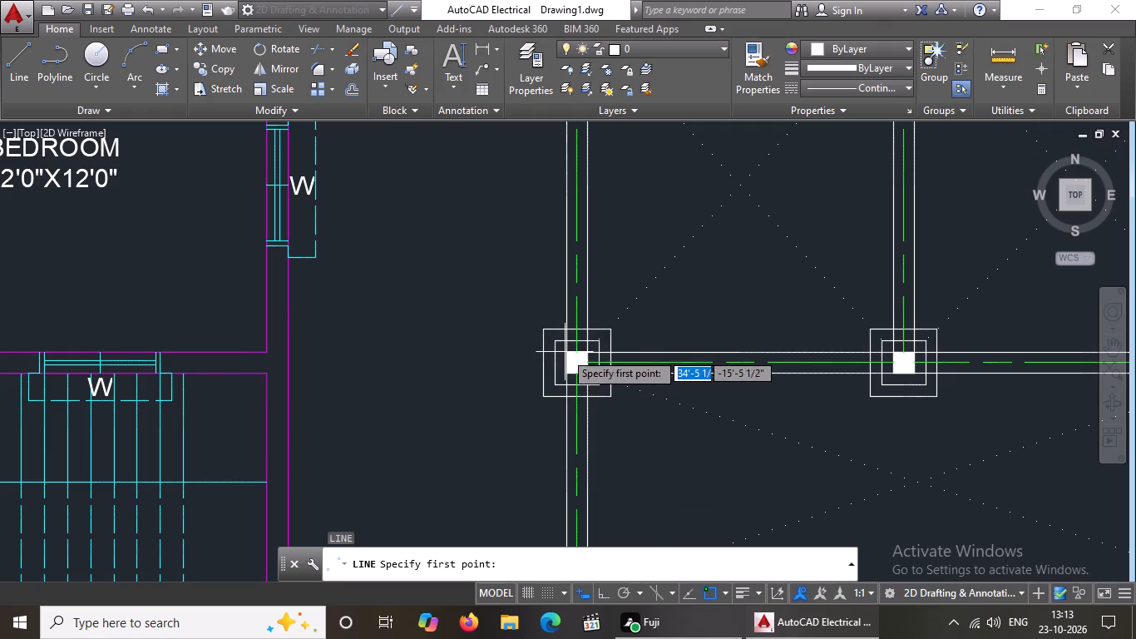
pyautogui.scroll(3, 569, 382)
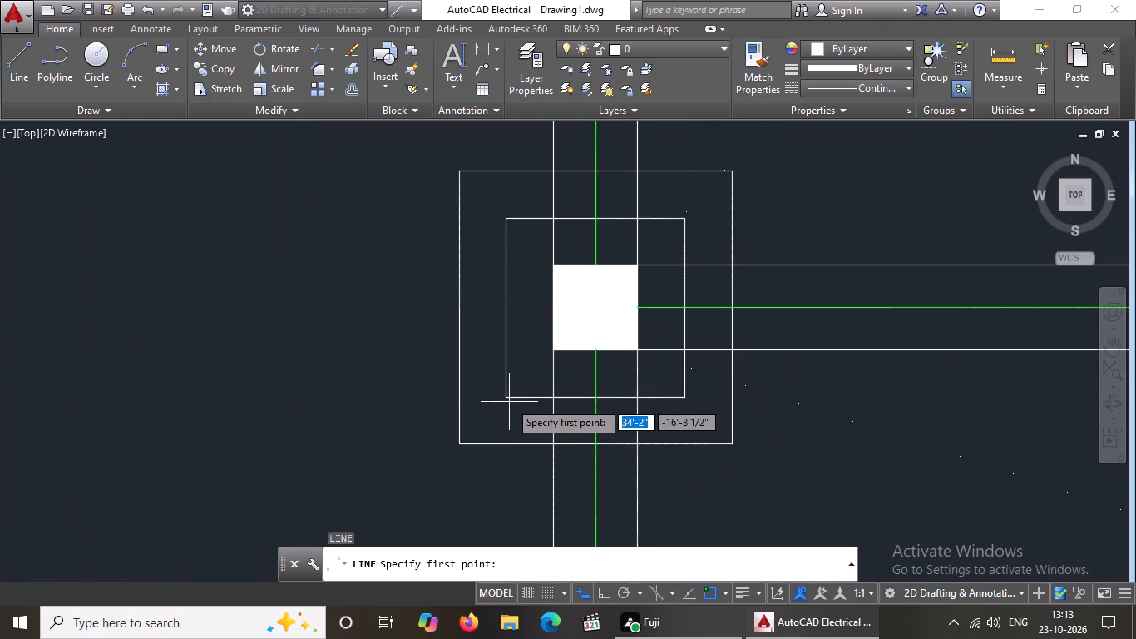
pyautogui.click(506, 397)
pyautogui.moveTo(553, 354); pyautogui.dragTo(563, 351)
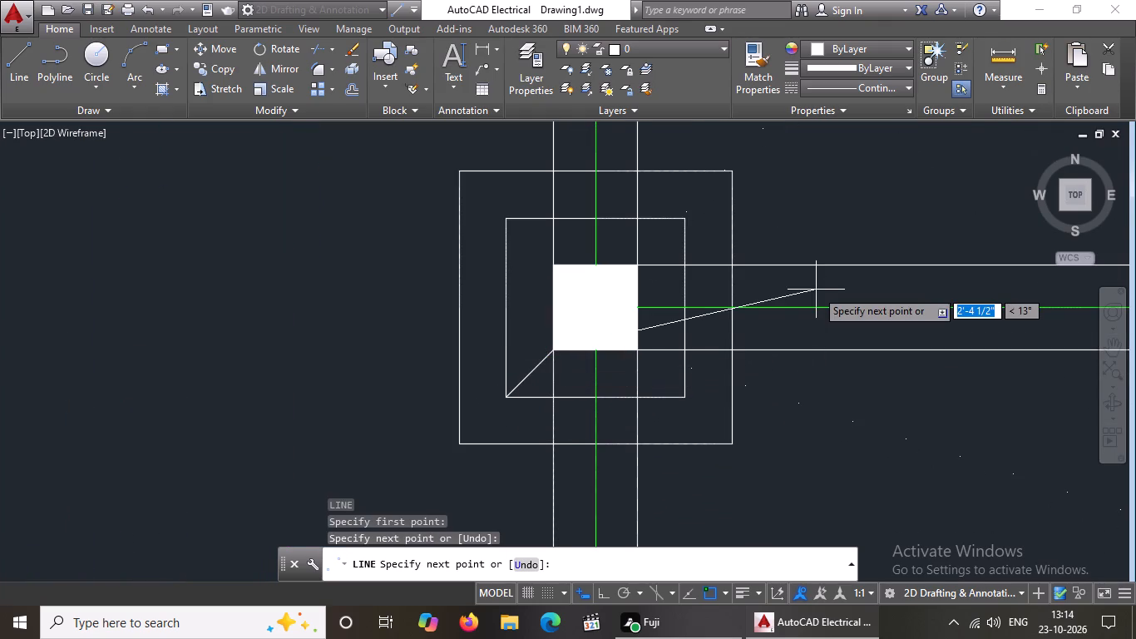
pyautogui.press('Return')
pyautogui.press('l')
pyautogui.press('Return')
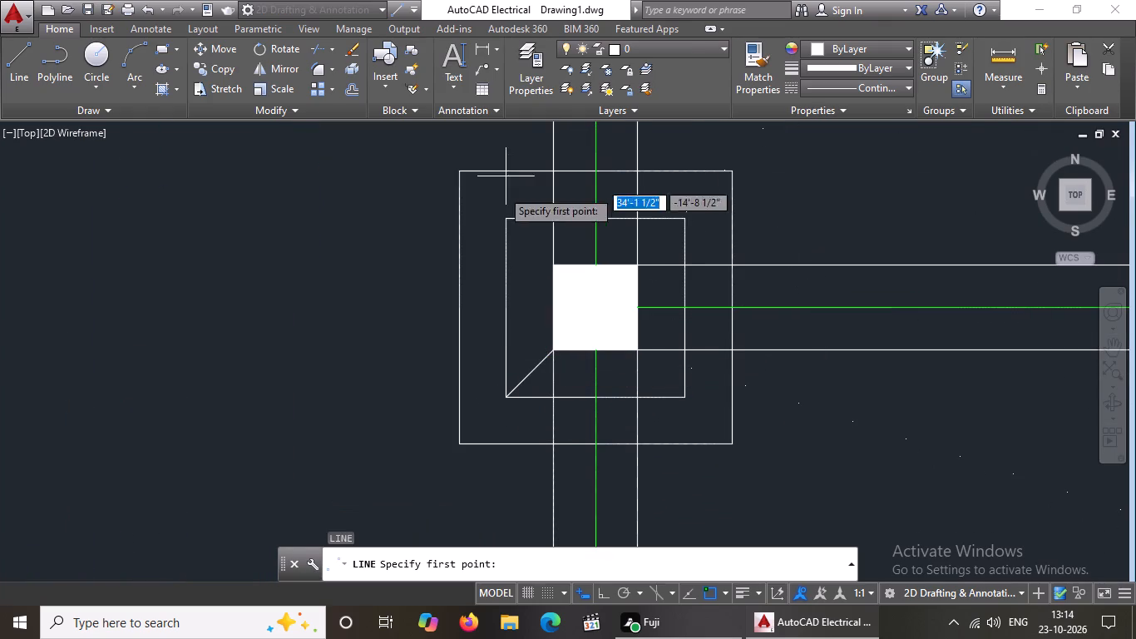
pyautogui.click(502, 220)
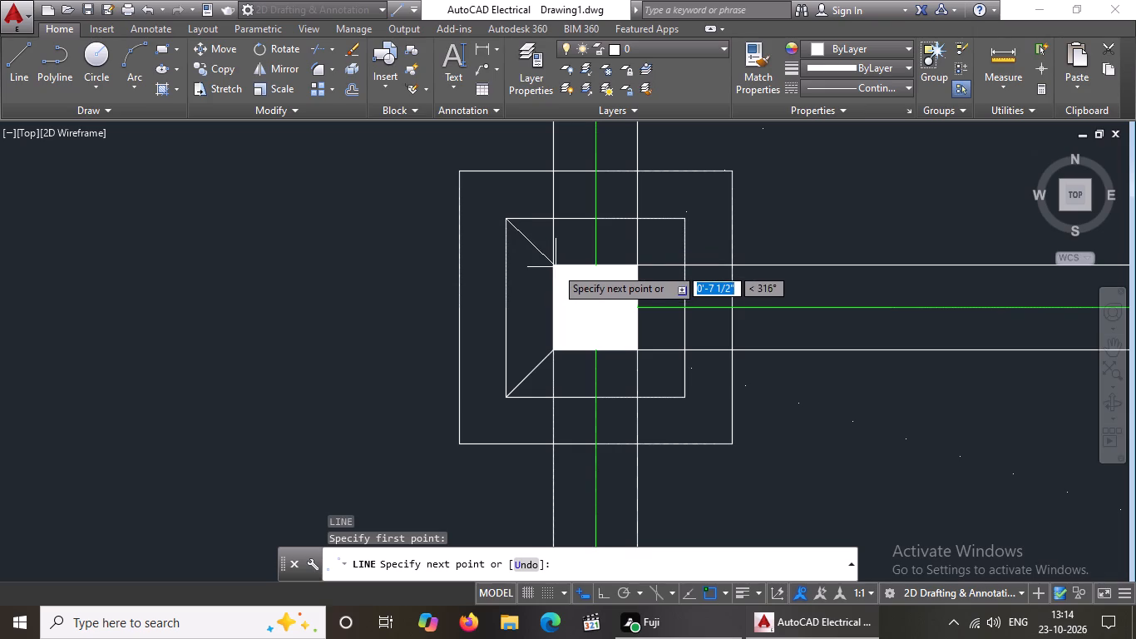
pyautogui.moveTo(551, 266); pyautogui.dragTo(561, 262)
pyautogui.press('Return')
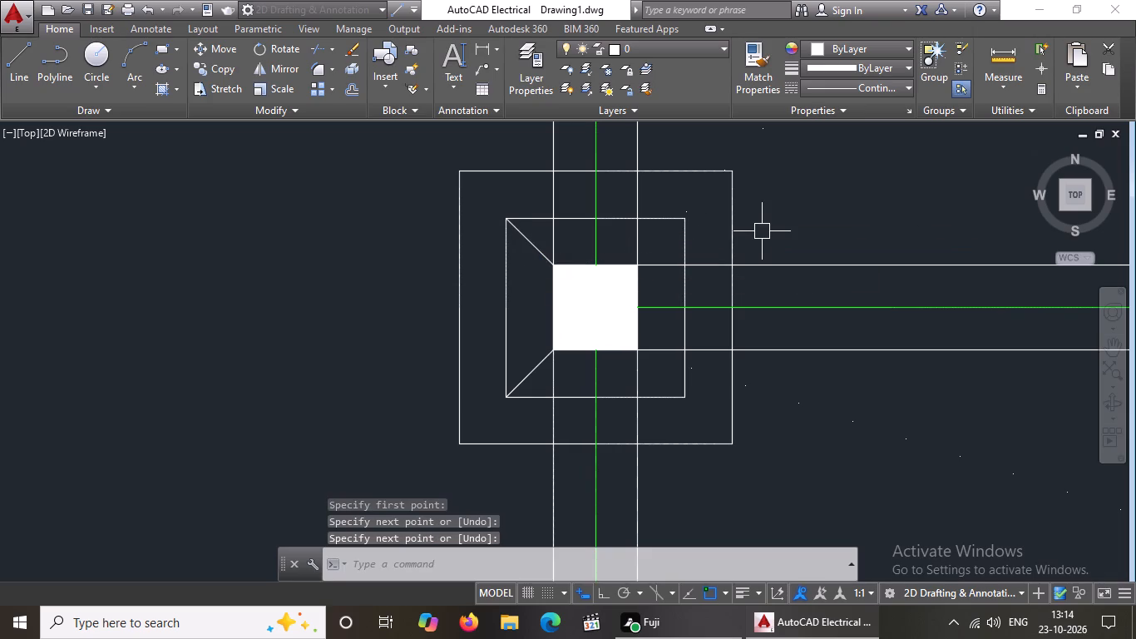
# Draw diagonal lines joining the same column's northeast and southeast corners to the matching corners of the inner footing square.
pyautogui.press('l')
pyautogui.press('Return')
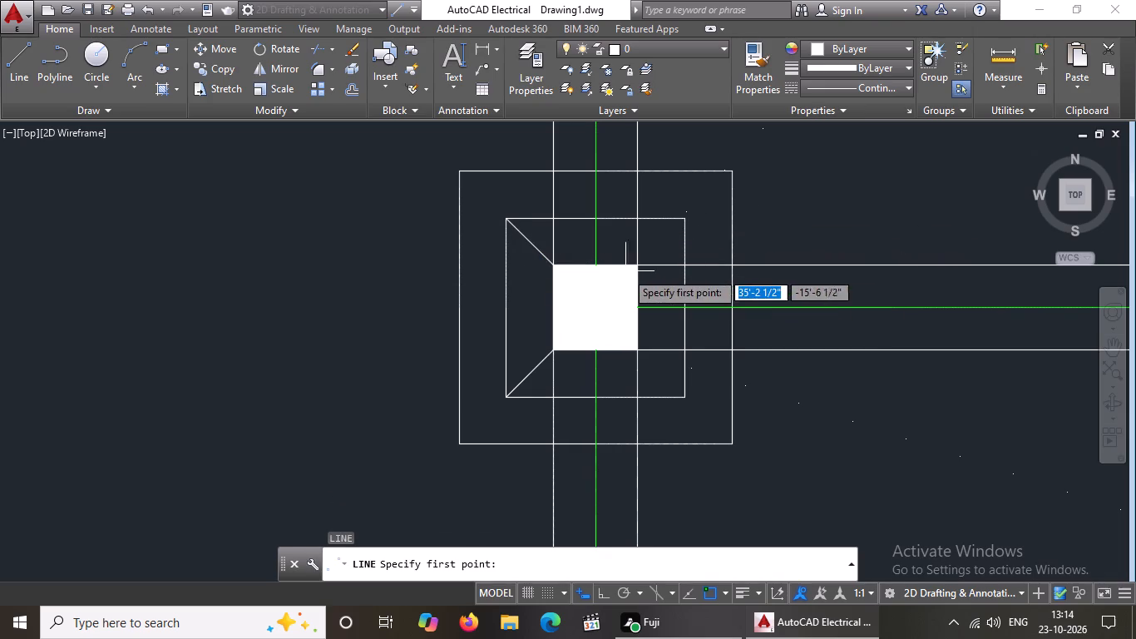
pyautogui.click(639, 268)
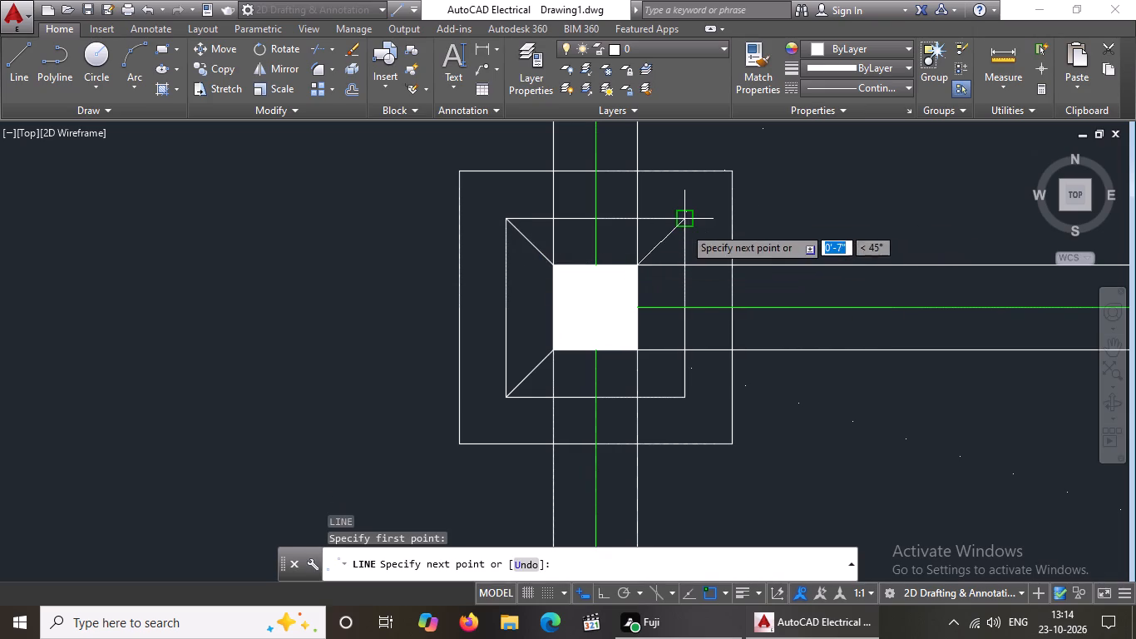
pyautogui.moveTo(685, 225); pyautogui.dragTo(710, 209)
pyautogui.press('Return')
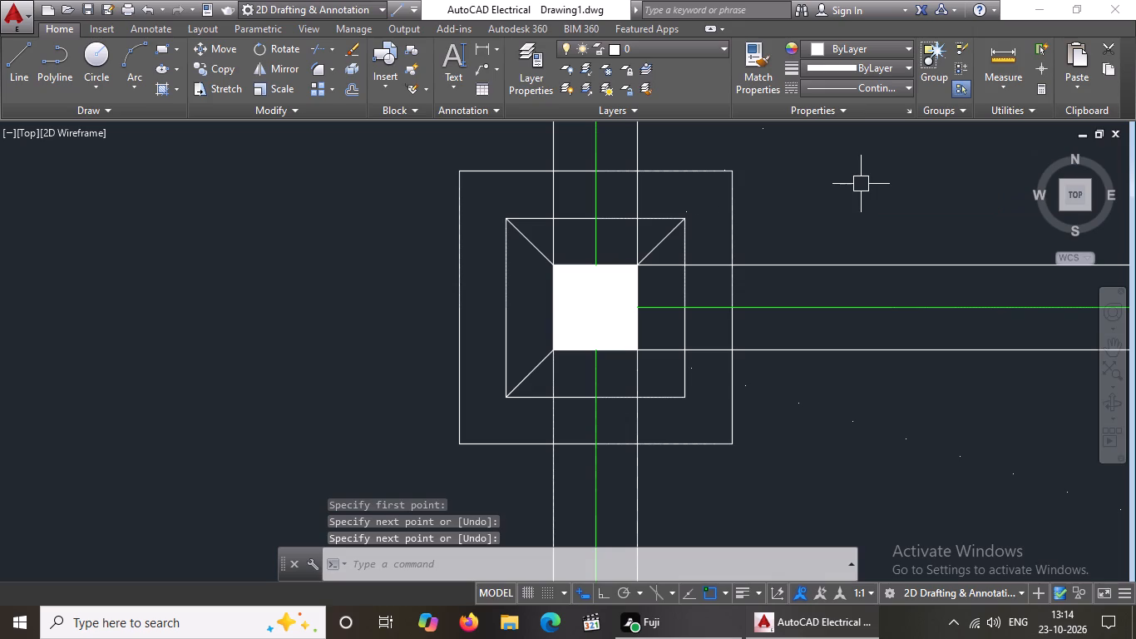
pyautogui.press('l')
pyautogui.press('Return')
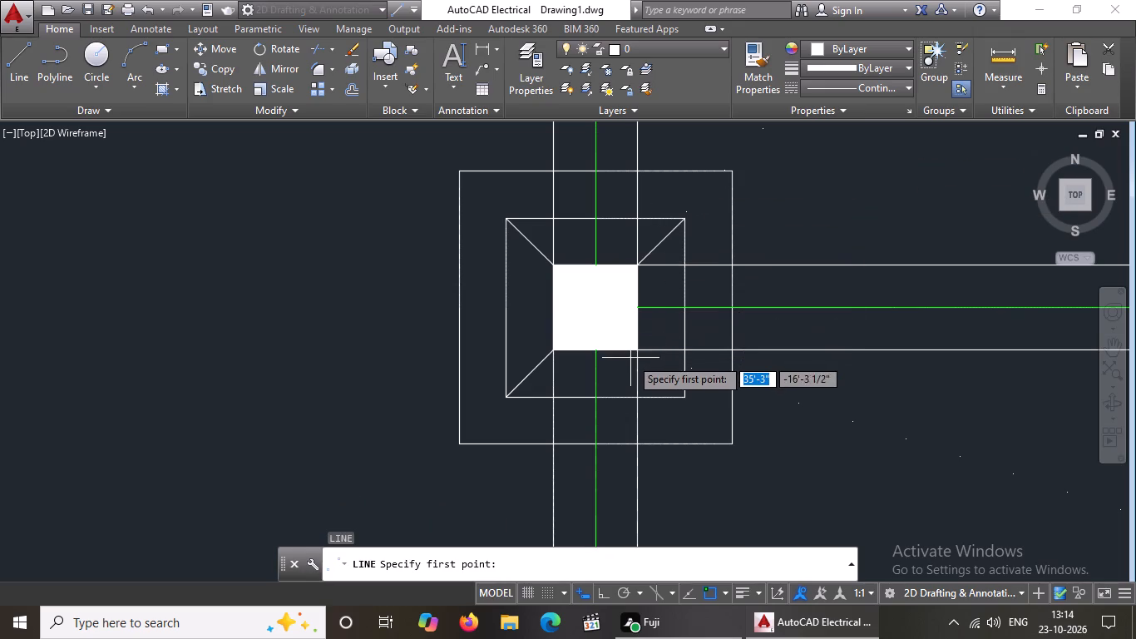
pyautogui.click(635, 350)
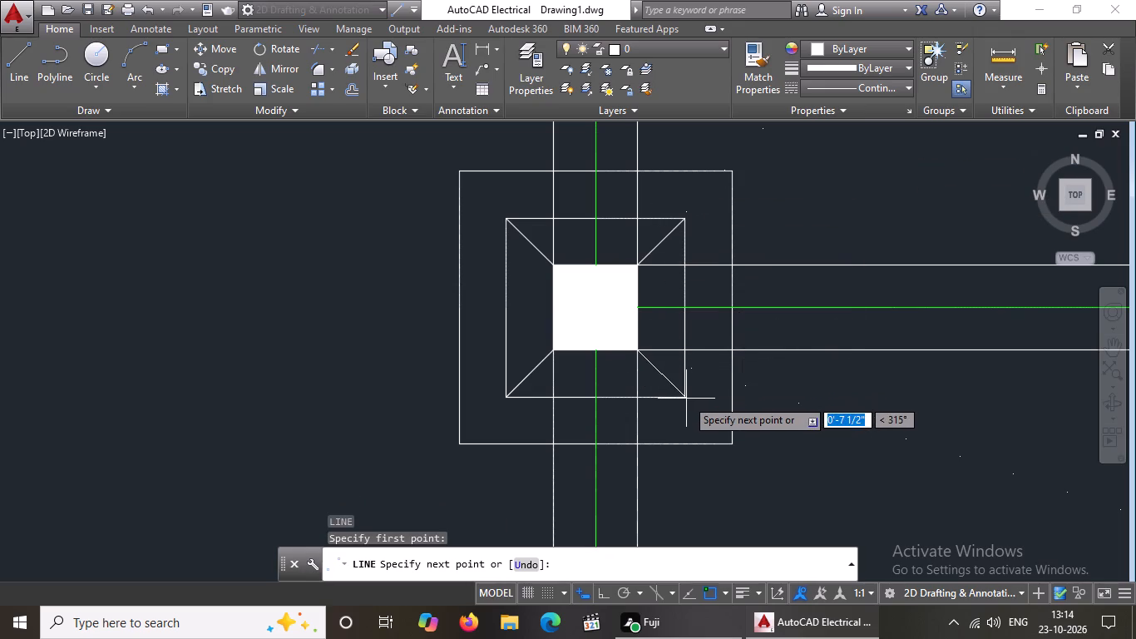
pyautogui.click(683, 399)
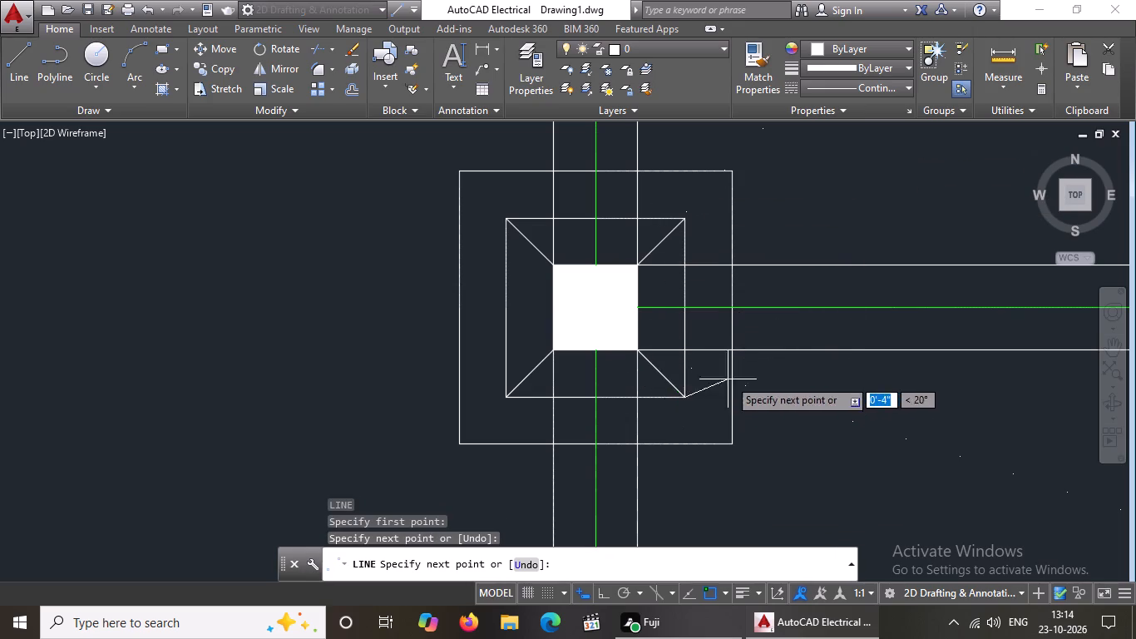
pyautogui.scroll(-6, 740, 359)
pyautogui.press('Return')
# At the middle column on the southern bay's north beam, draw diagonal lines joining its two western corners to the matching inner footing square corners.
pyautogui.press('l')
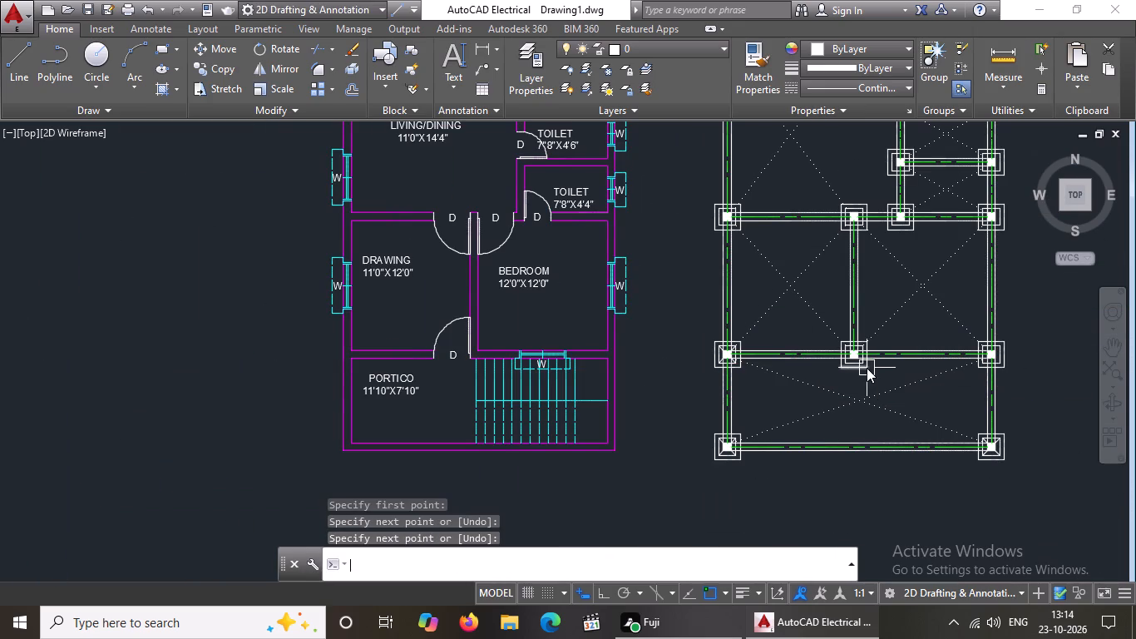
pyautogui.press('Return')
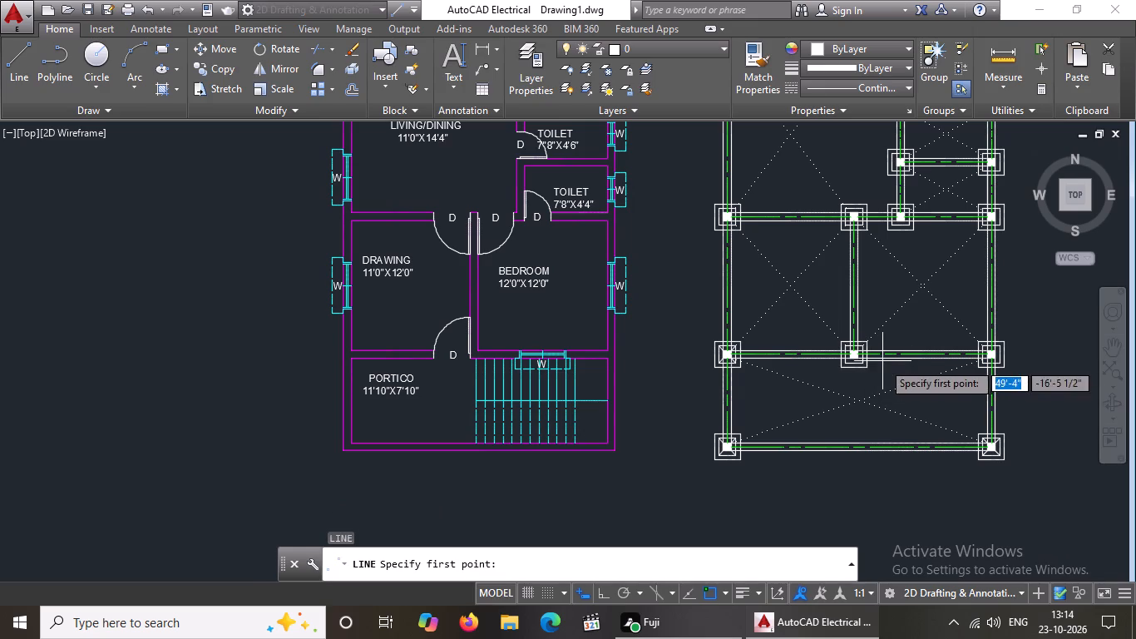
pyautogui.scroll(3, 865, 338)
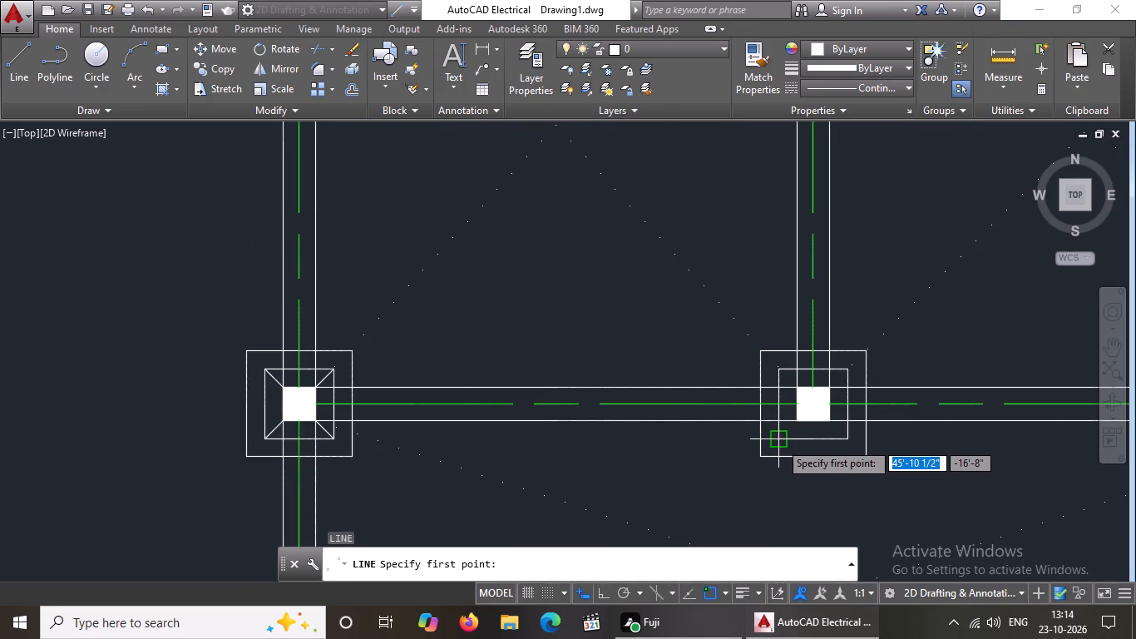
pyautogui.click(779, 442)
pyautogui.click(798, 419)
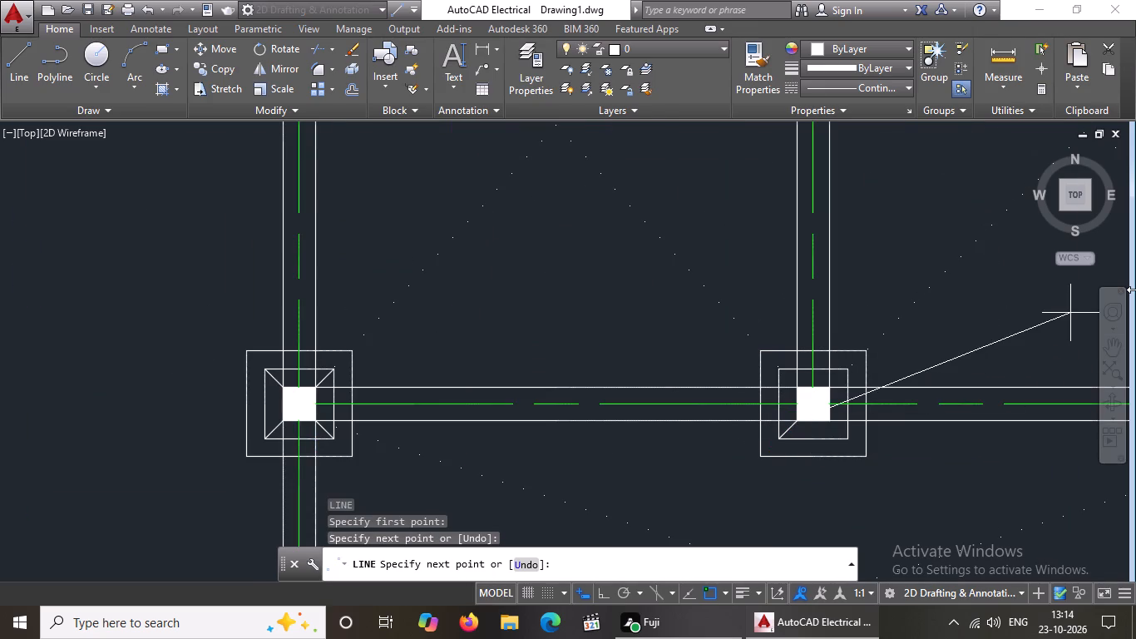
pyautogui.press('Return')
pyautogui.press('l')
pyautogui.press('Return')
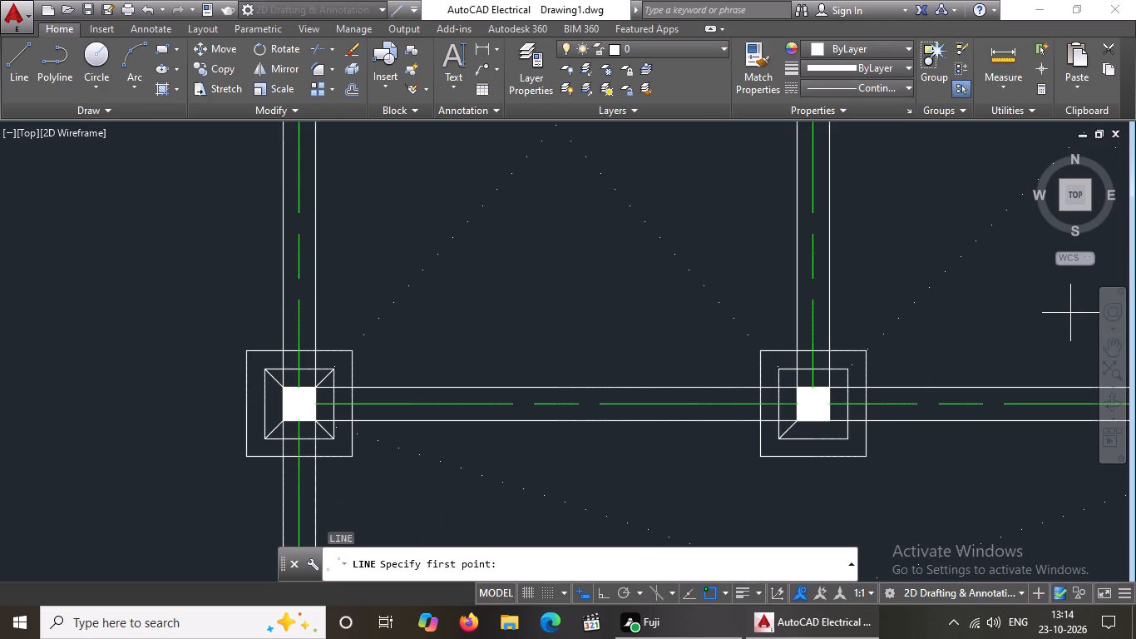
pyautogui.click(779, 374)
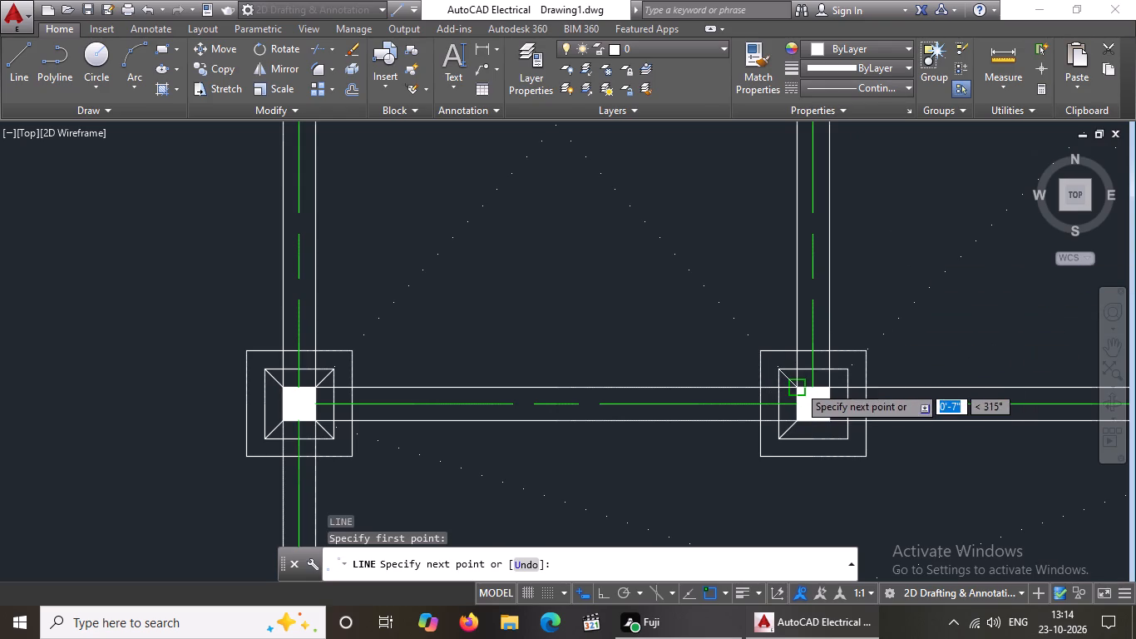
pyautogui.click(798, 385)
pyautogui.press('Return')
# Draw diagonal lines joining the same middle column's northeast and southeast corners to the matching corners of the inner footing square.
pyautogui.press('l')
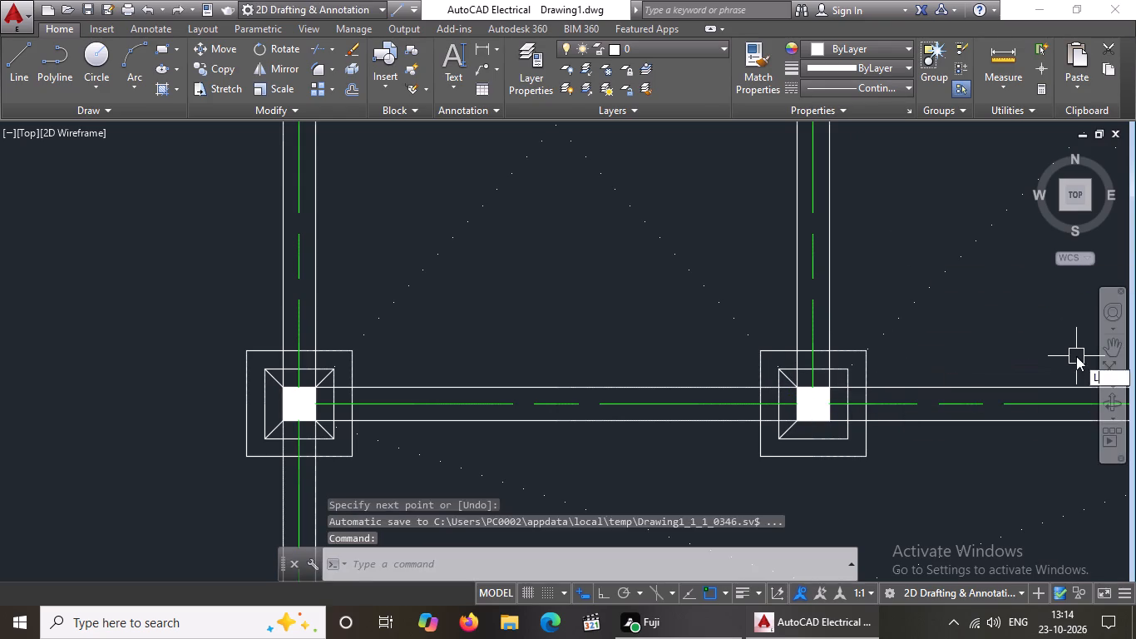
pyautogui.press('Return')
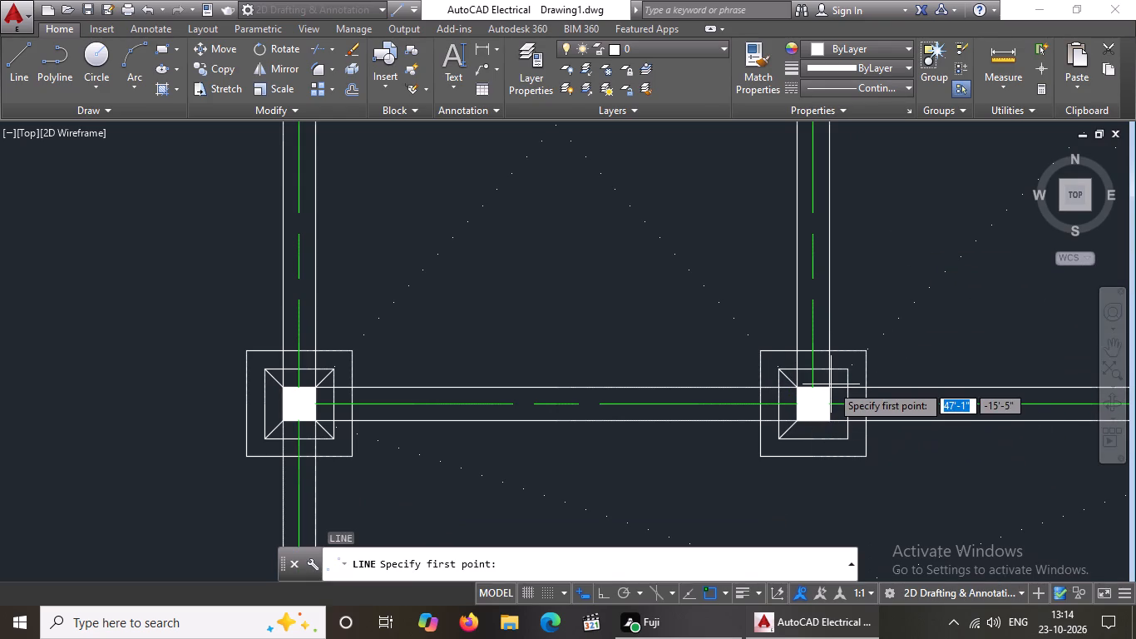
pyautogui.click(832, 387)
pyautogui.click(847, 369)
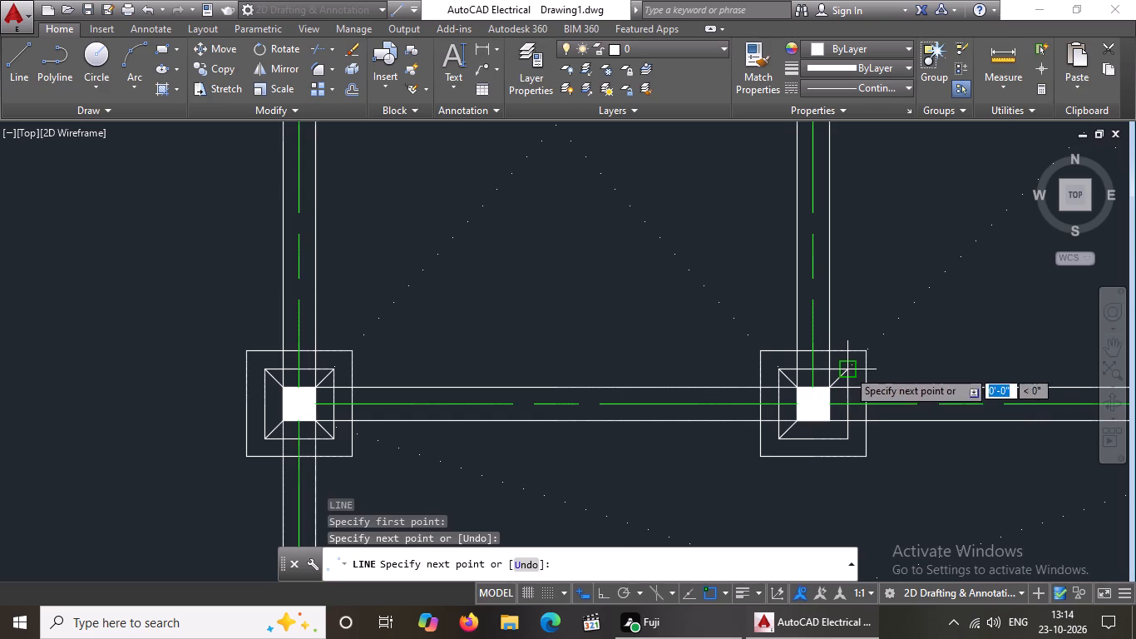
pyautogui.press('Return')
pyautogui.press('l')
pyautogui.press('Return')
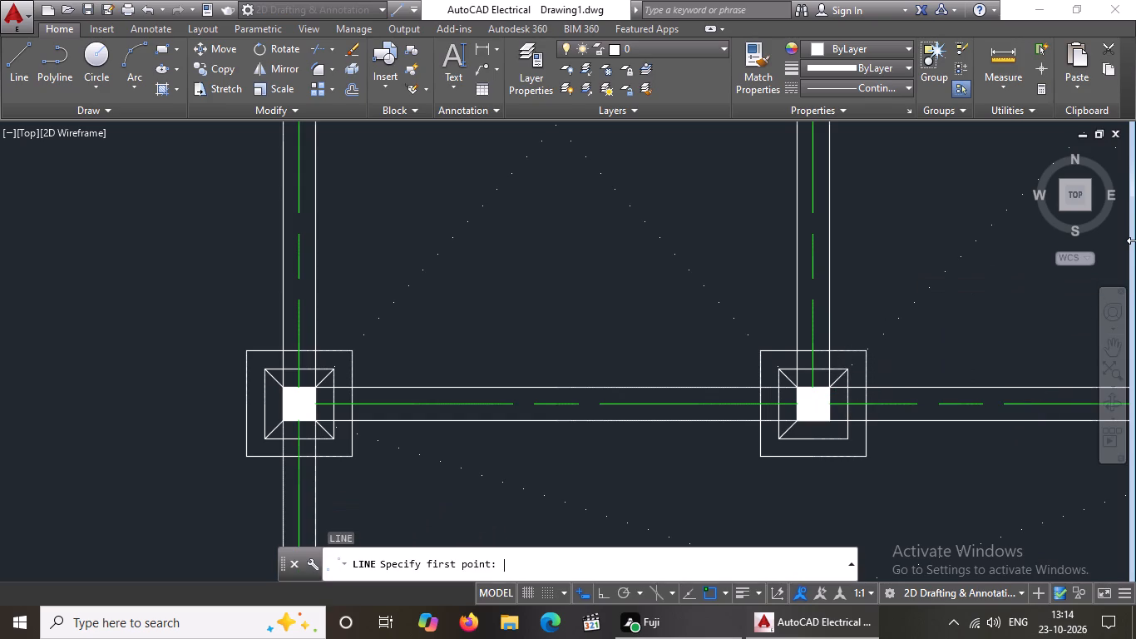
pyautogui.click(826, 419)
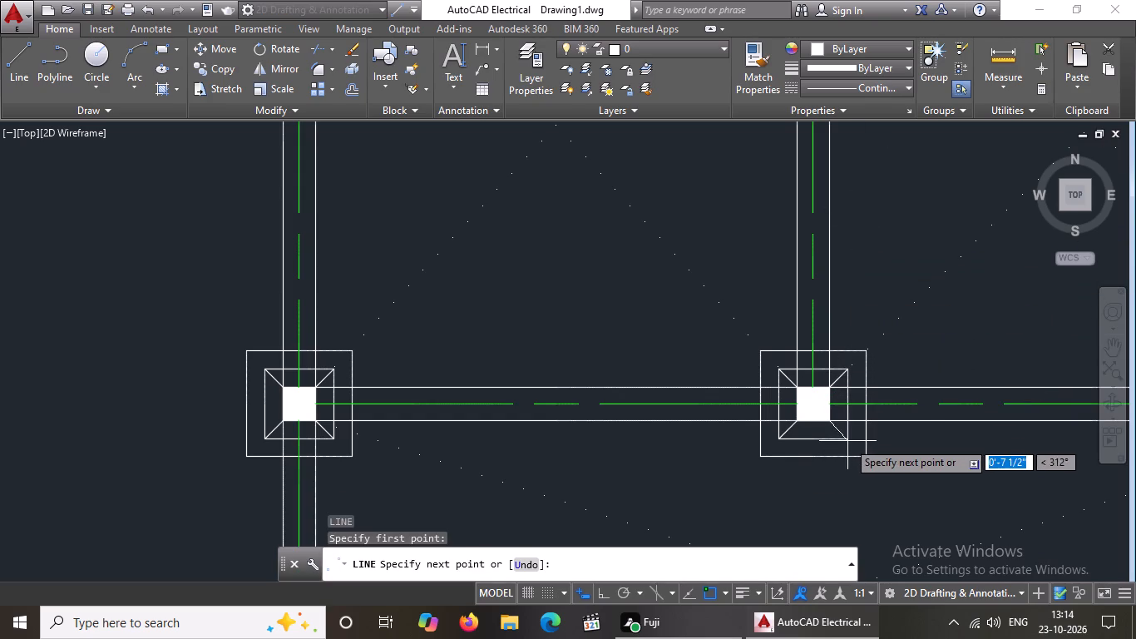
pyautogui.click(847, 438)
pyautogui.scroll(-4, 840, 414)
pyautogui.scroll(3, 896, 406)
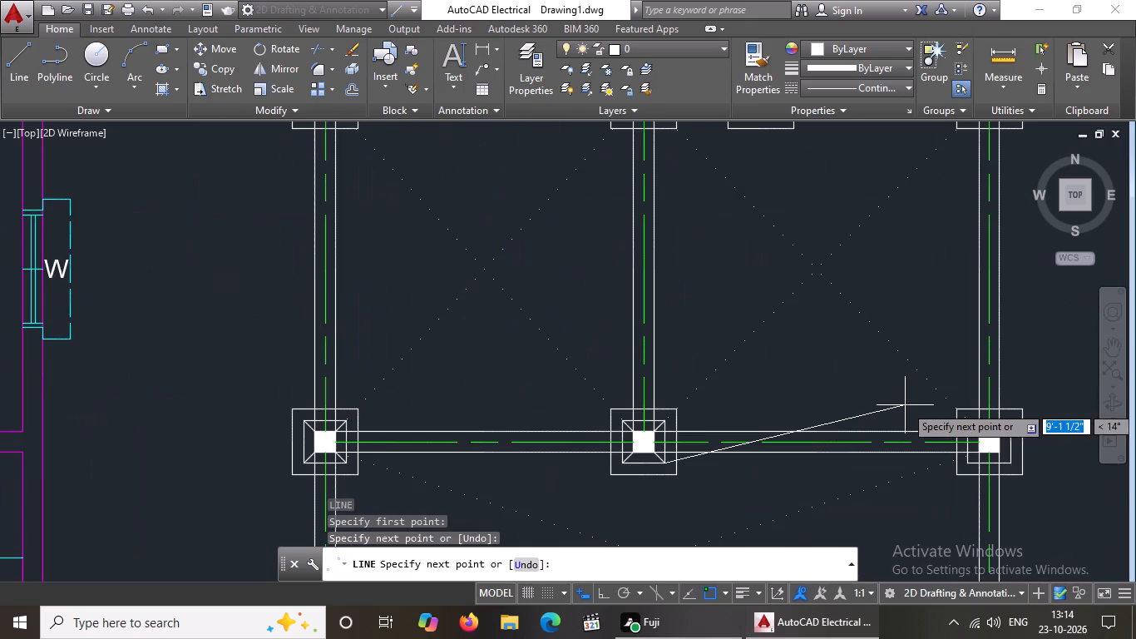
pyautogui.press('Return')
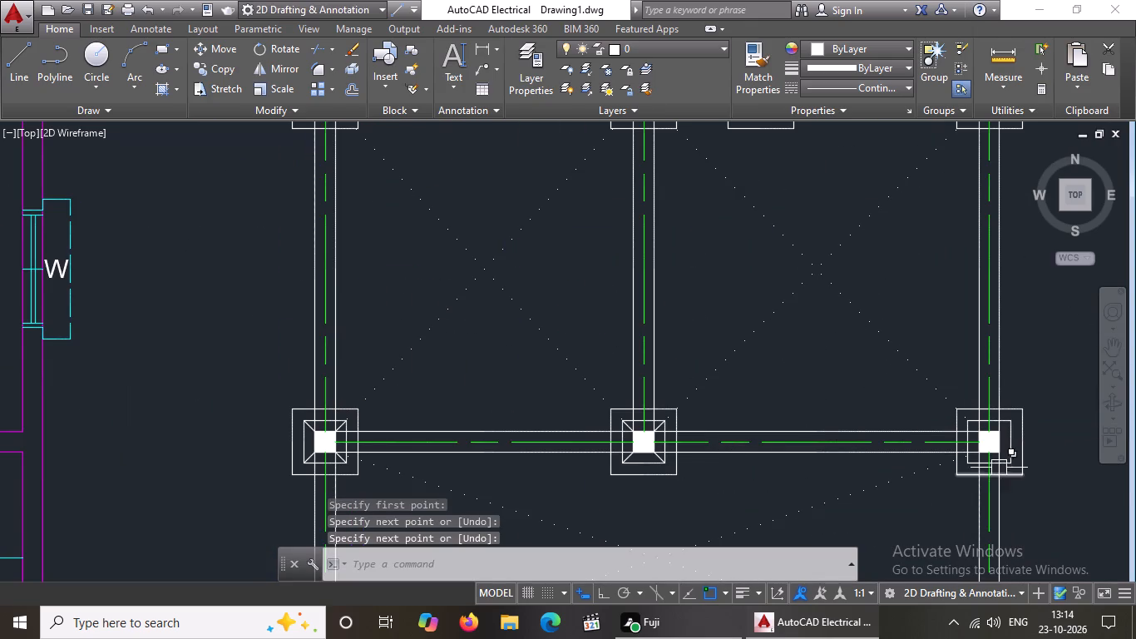
# At the column on the southern bay's northeast corner, draw diagonal lines joining its two western corners to the matching inner footing square corners.
pyautogui.scroll(2, 1000, 466)
pyautogui.press('l')
pyautogui.press('Return')
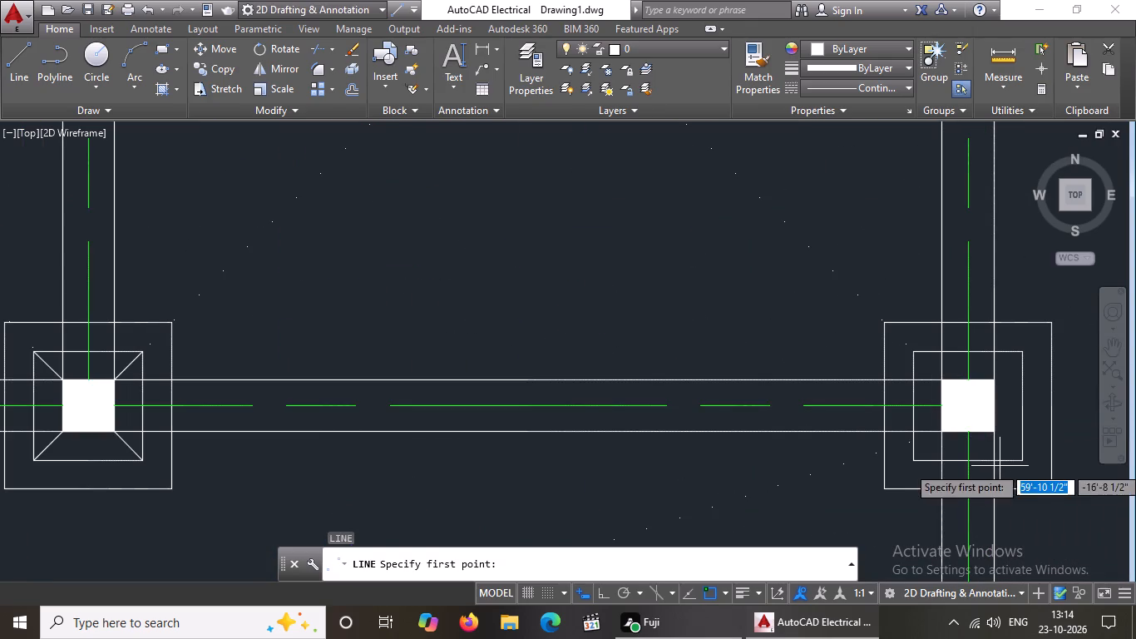
pyautogui.click(916, 459)
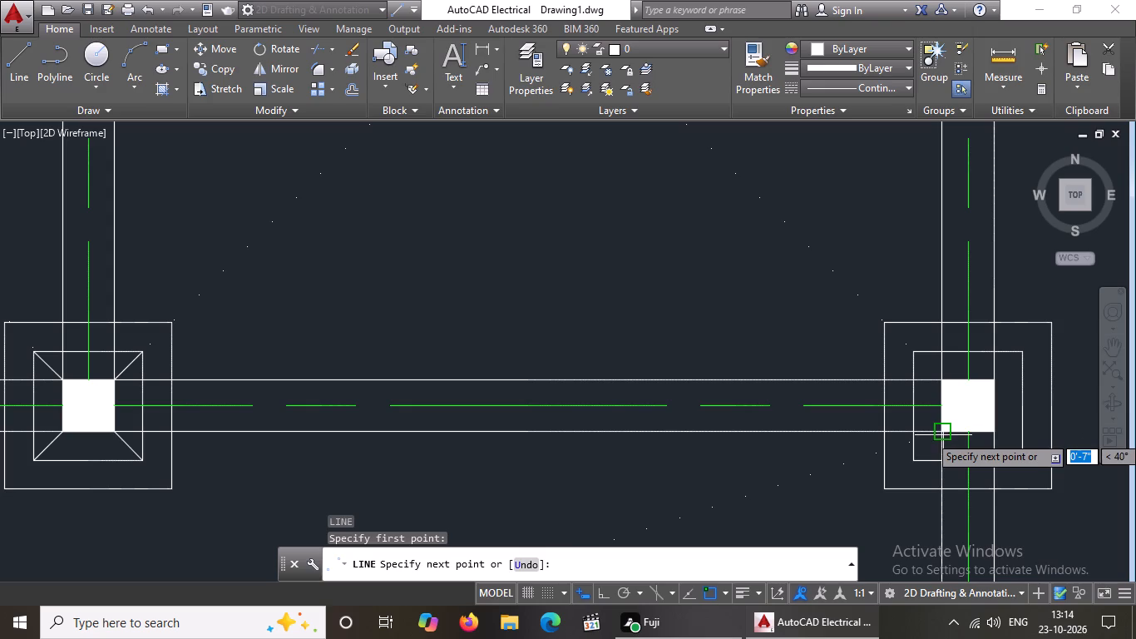
pyautogui.moveTo(943, 435); pyautogui.dragTo(1016, 399)
pyautogui.press('Return')
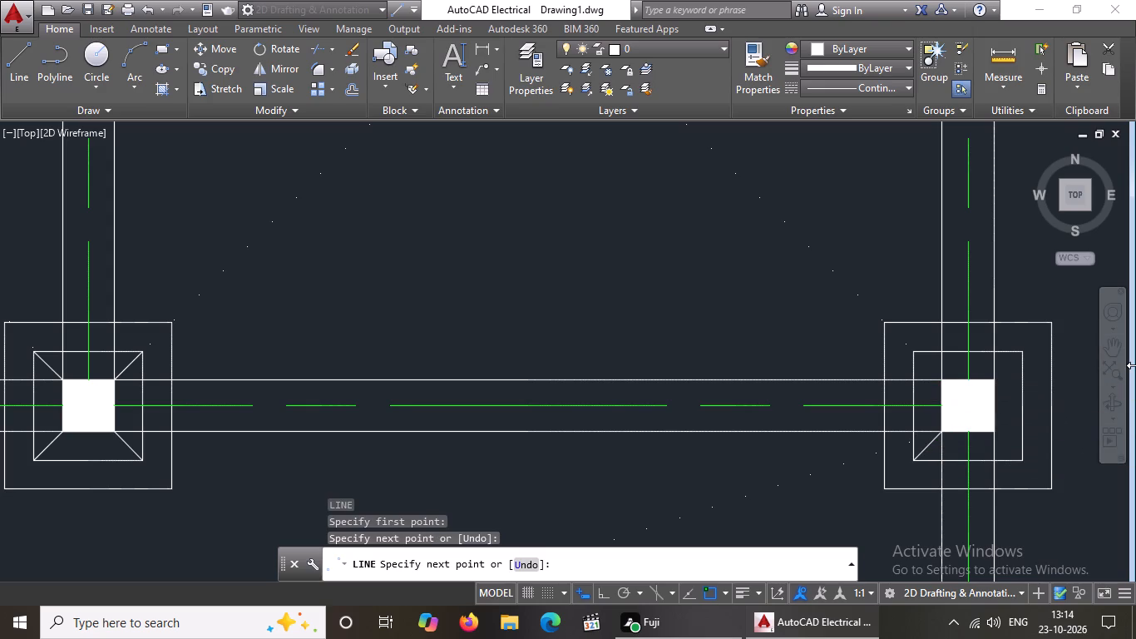
pyautogui.press('l')
pyautogui.press('Return')
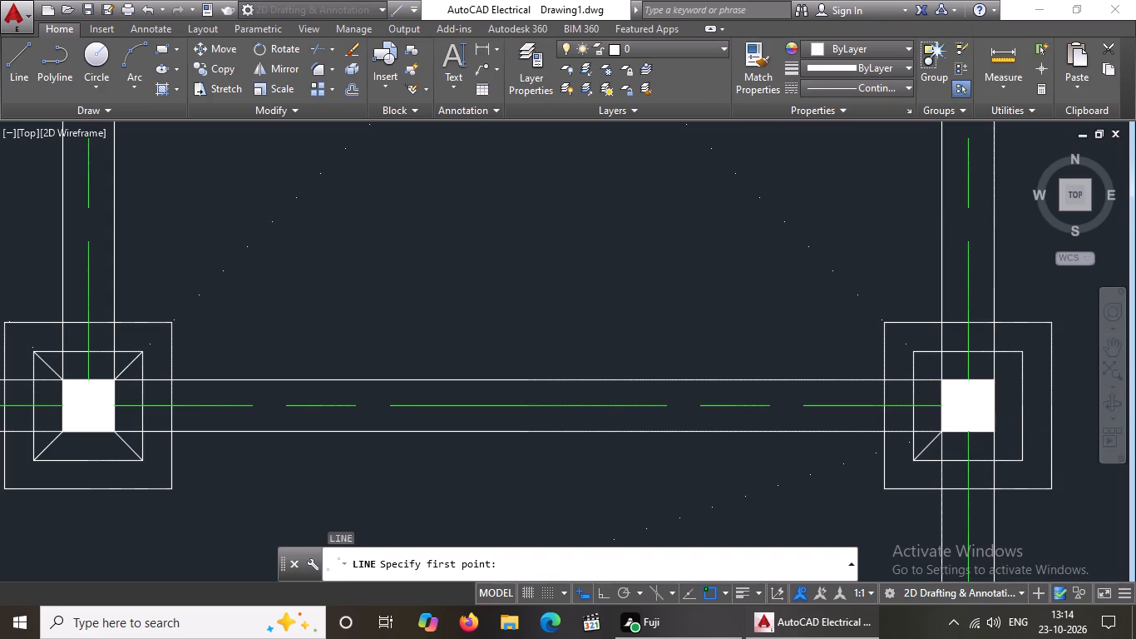
pyautogui.click(915, 349)
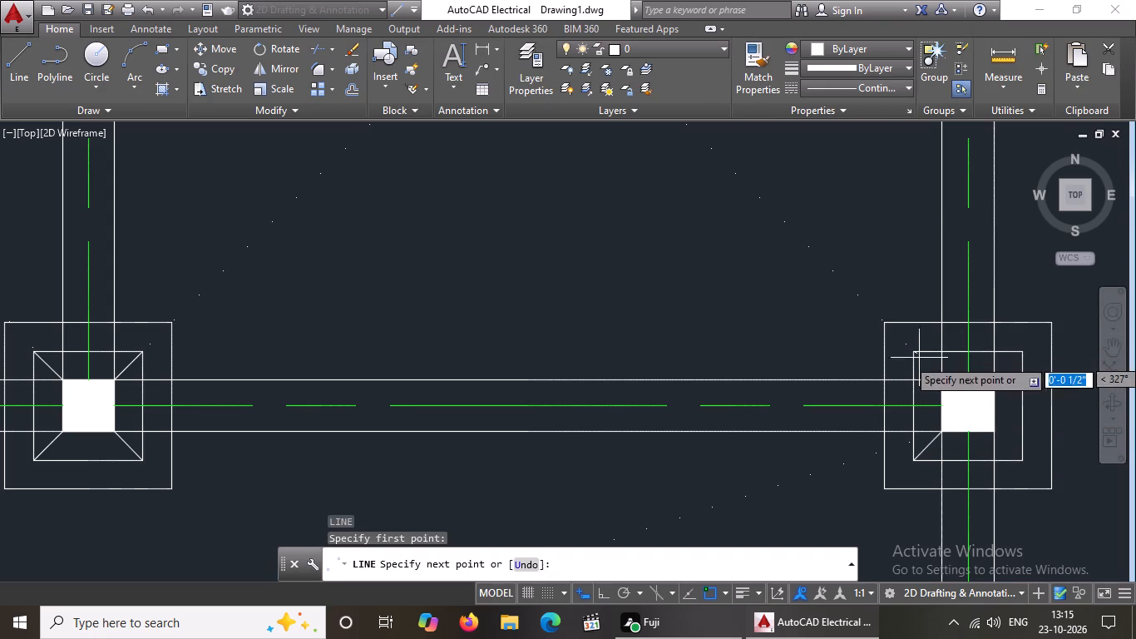
pyautogui.click(943, 380)
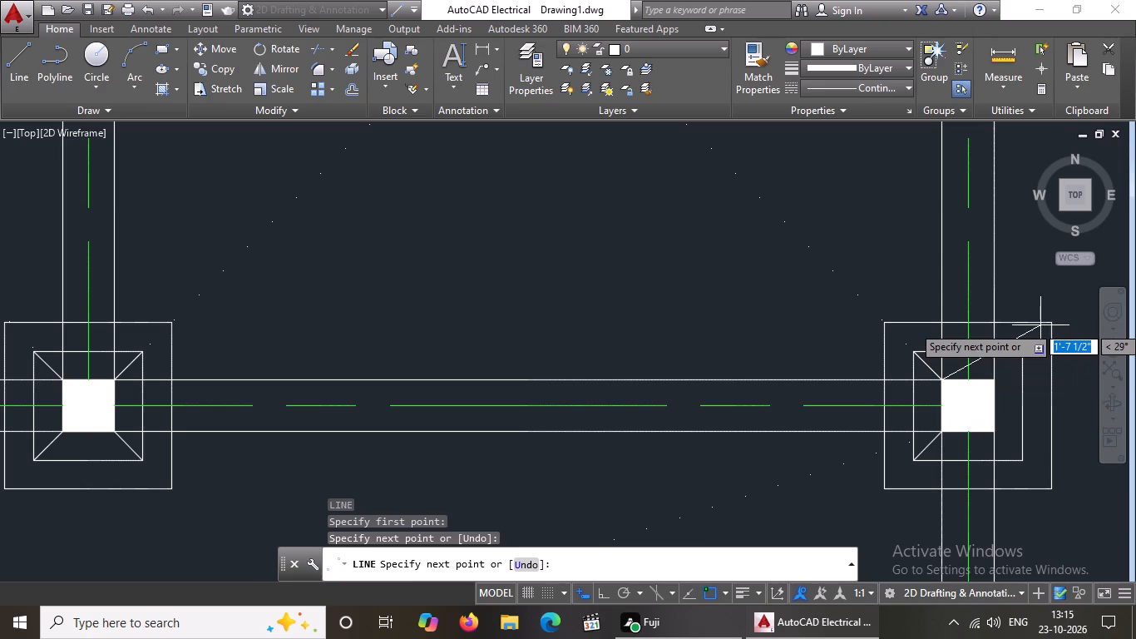
pyautogui.press('Return')
# Draw diagonal lines joining the same column's northeast and southeast corners to the matching corners of the inner footing square.
pyautogui.press('l')
pyautogui.press('Return')
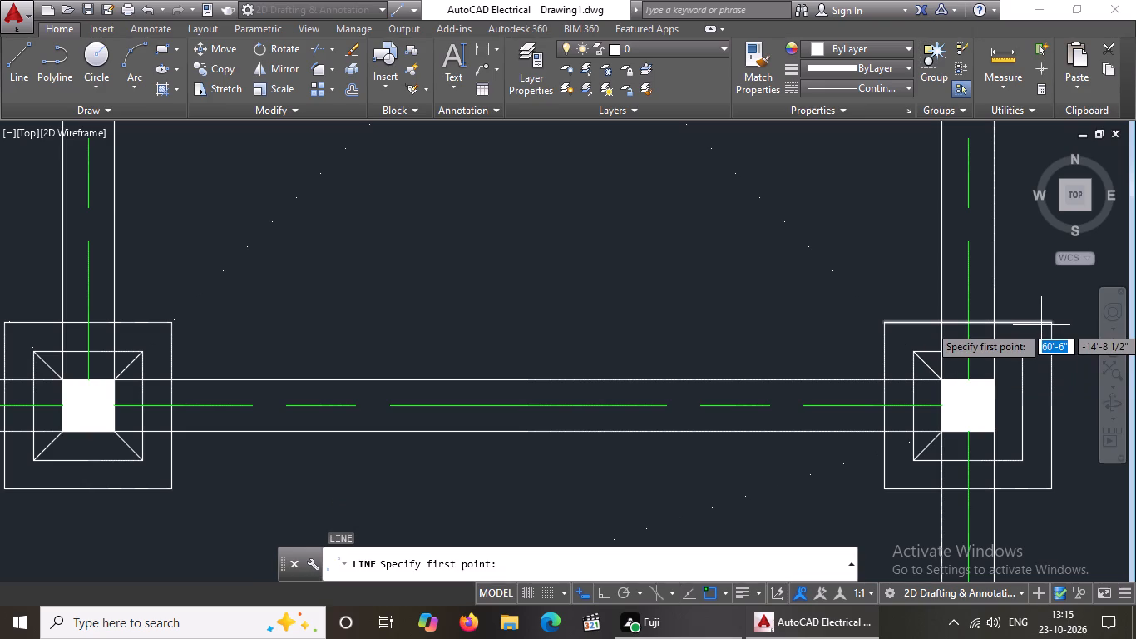
pyautogui.click(989, 380)
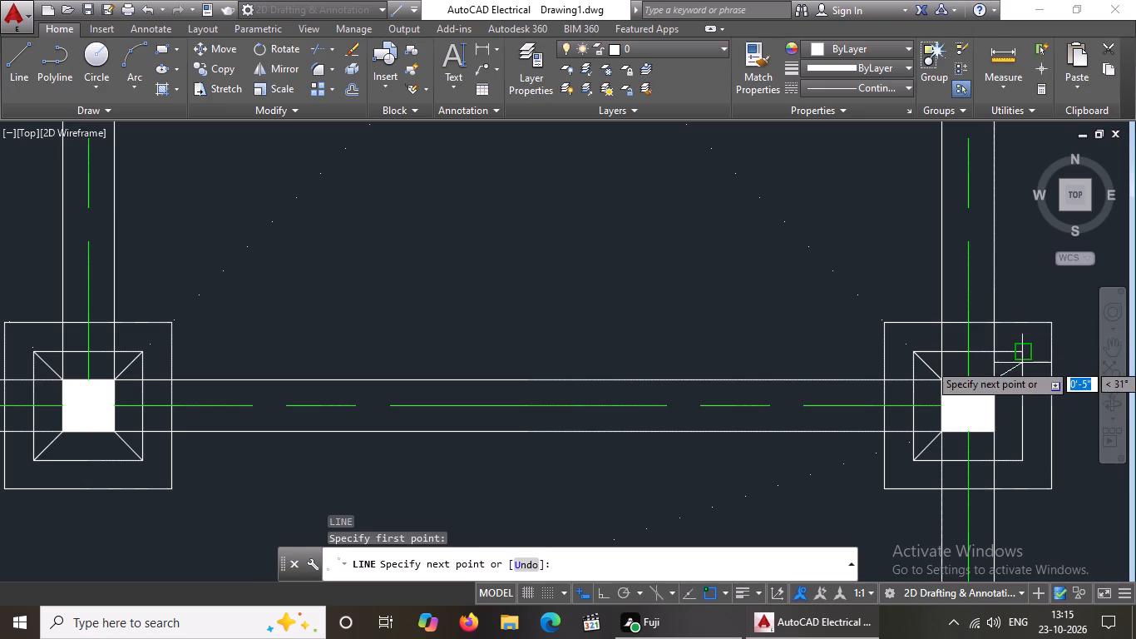
pyautogui.moveTo(1024, 354); pyautogui.dragTo(1036, 349)
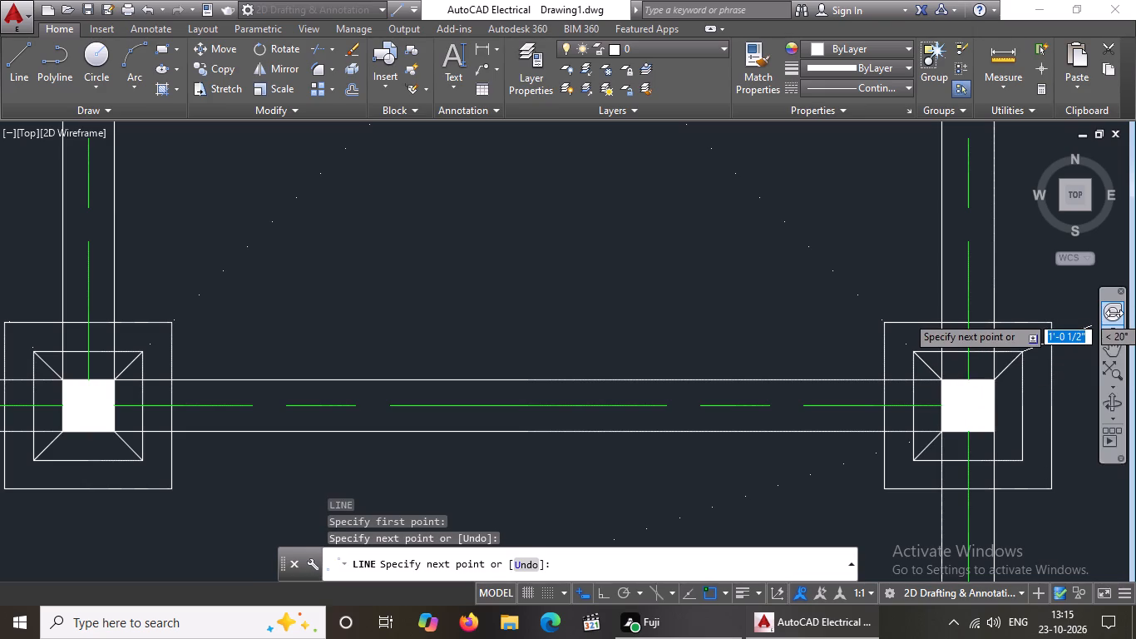
pyautogui.press('Return')
pyautogui.press('l')
pyautogui.press('Return')
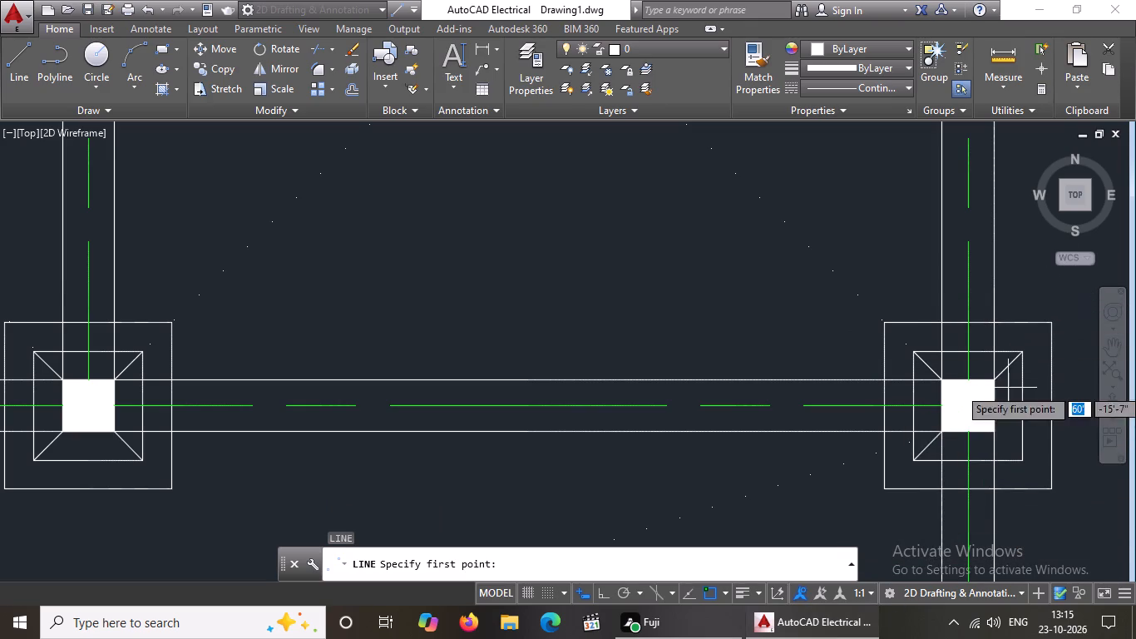
pyautogui.click(986, 435)
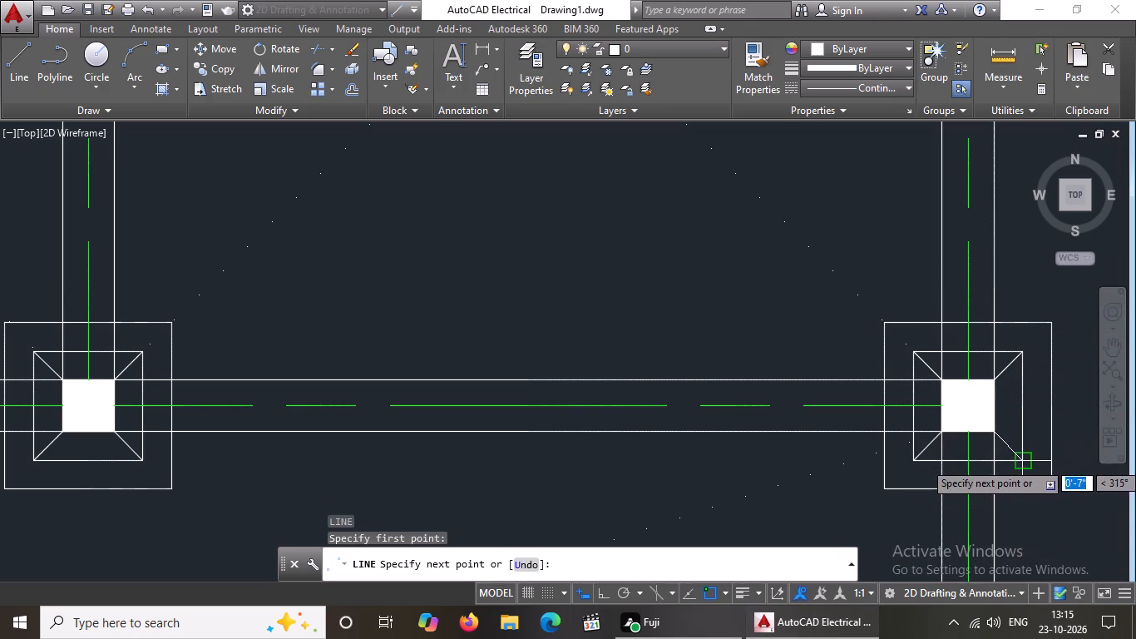
pyautogui.click(1021, 458)
pyautogui.scroll(-4, 1021, 451)
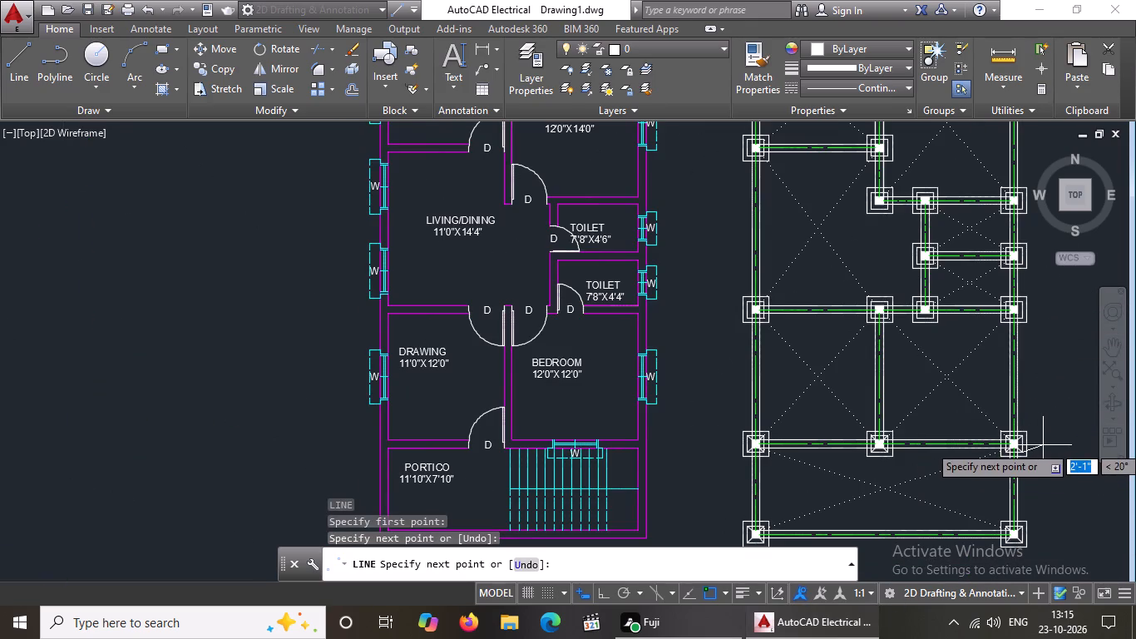
pyautogui.press('Return')
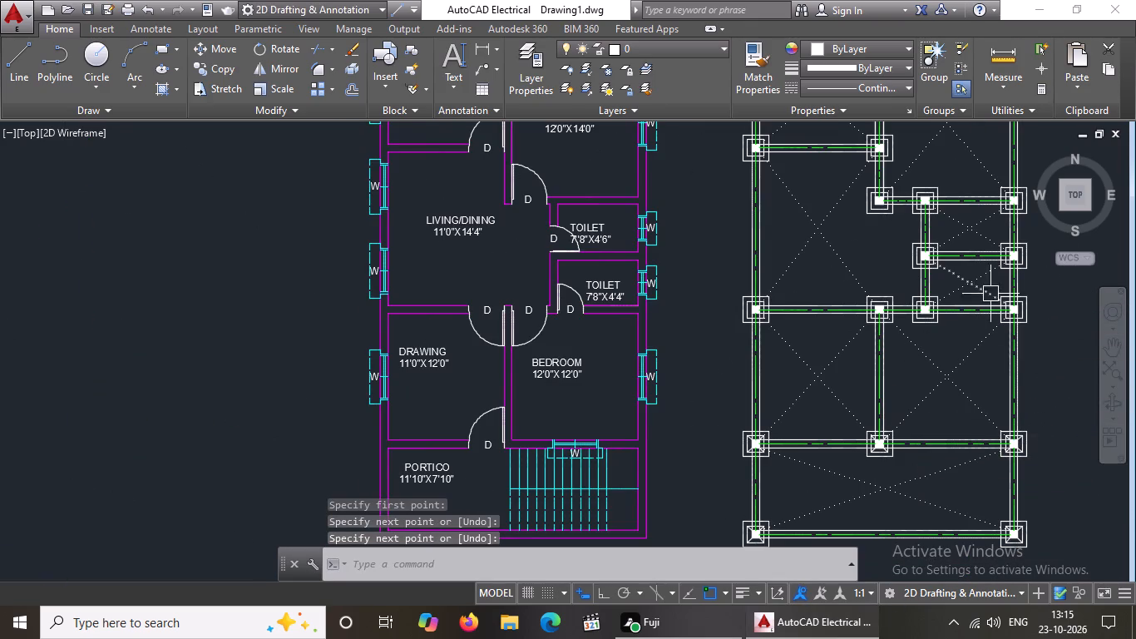
# At the west-edge column one row north of the southern bay, draw diagonal lines joining its two northern corners to the matching inner footing square corners.
pyautogui.scroll(3, 753, 313)
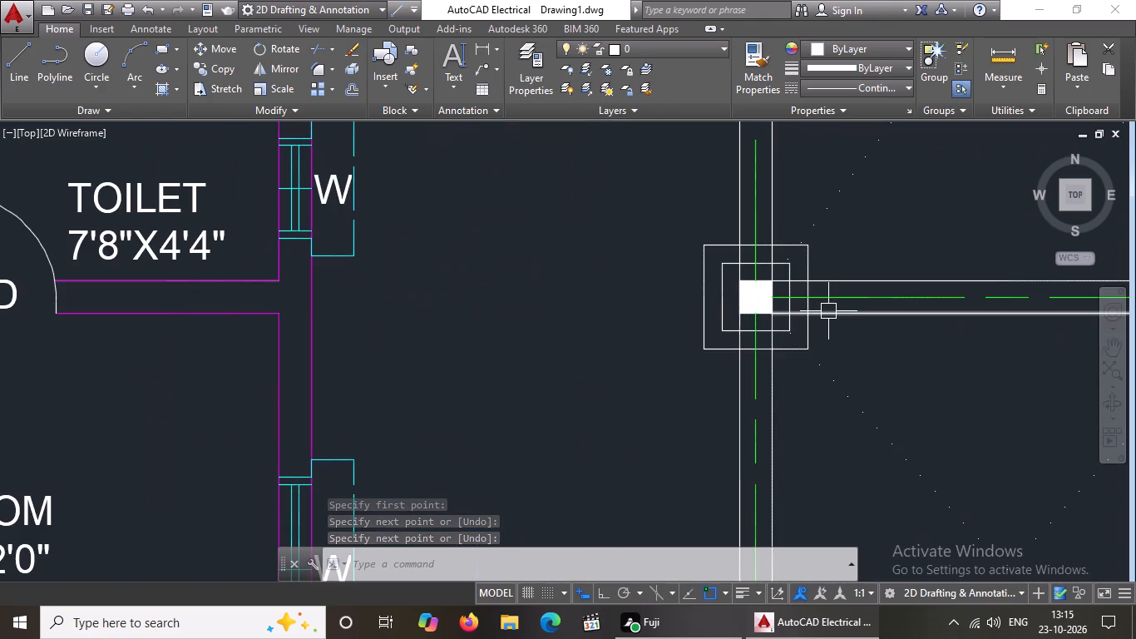
pyautogui.press('l')
pyautogui.press('Return')
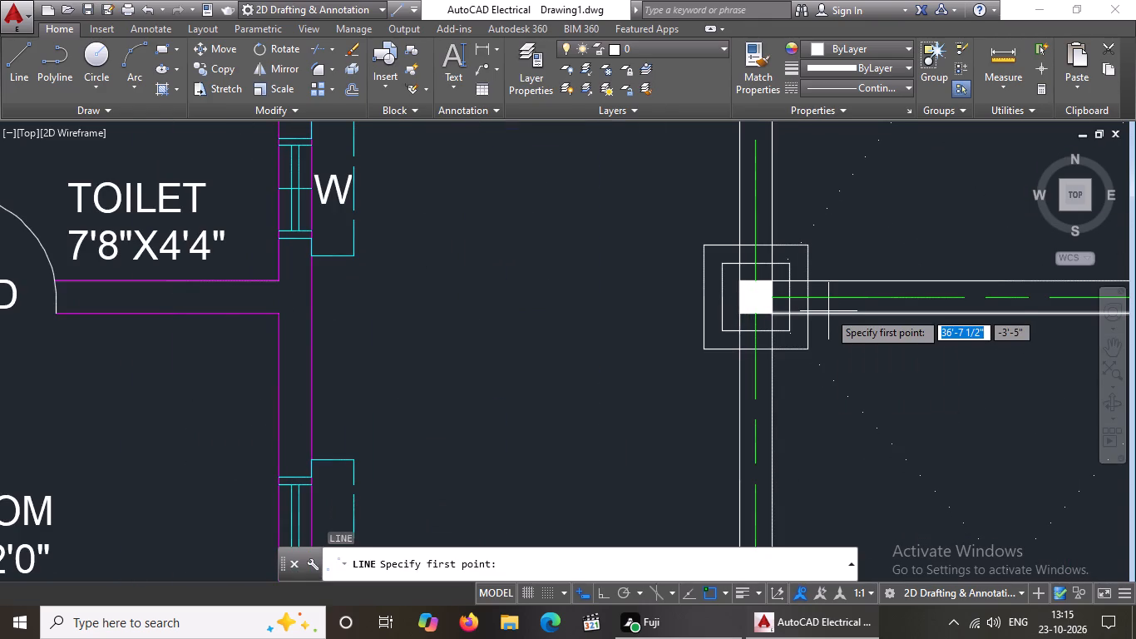
pyautogui.click(767, 278)
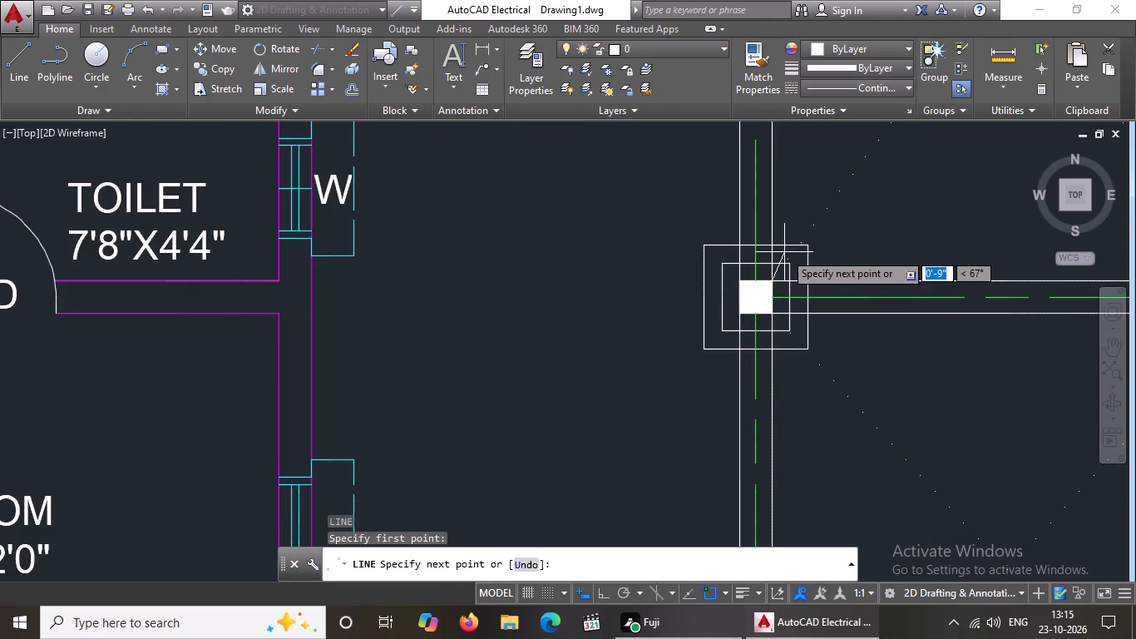
pyautogui.moveTo(917, 190); pyautogui.dragTo(925, 193)
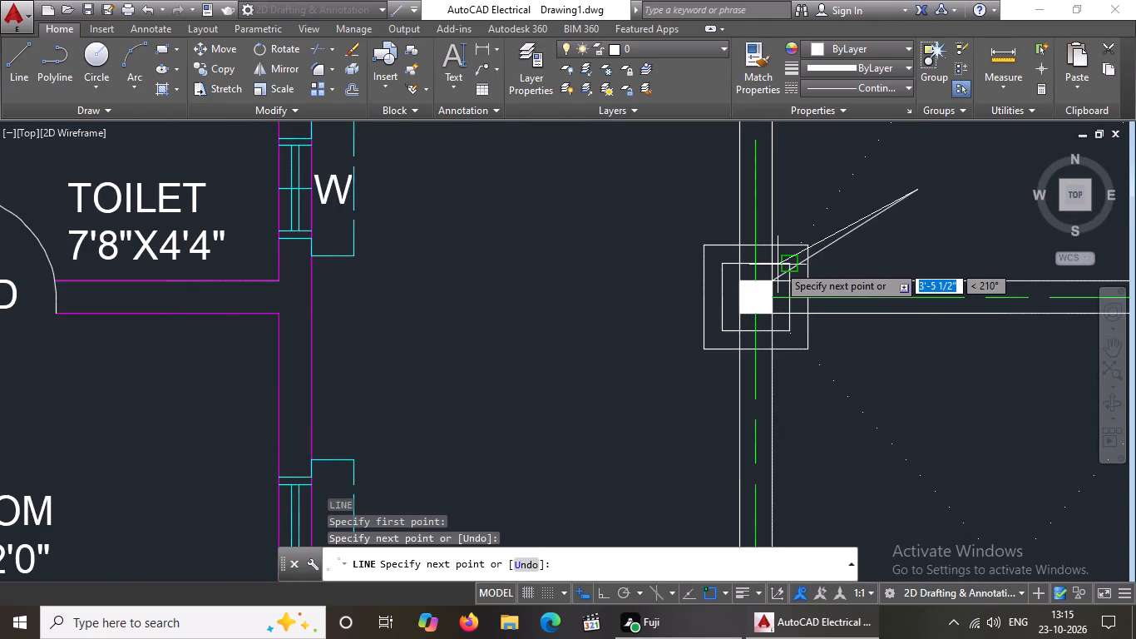
pyautogui.hotkey('ctrl', 'z')
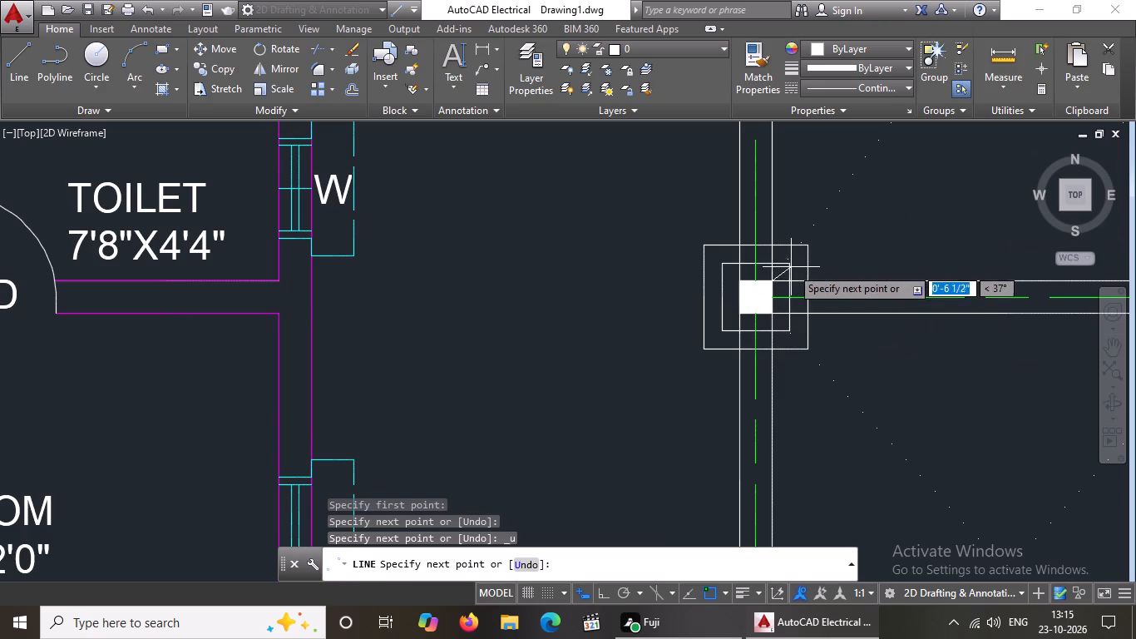
pyautogui.moveTo(790, 262); pyautogui.dragTo(801, 255)
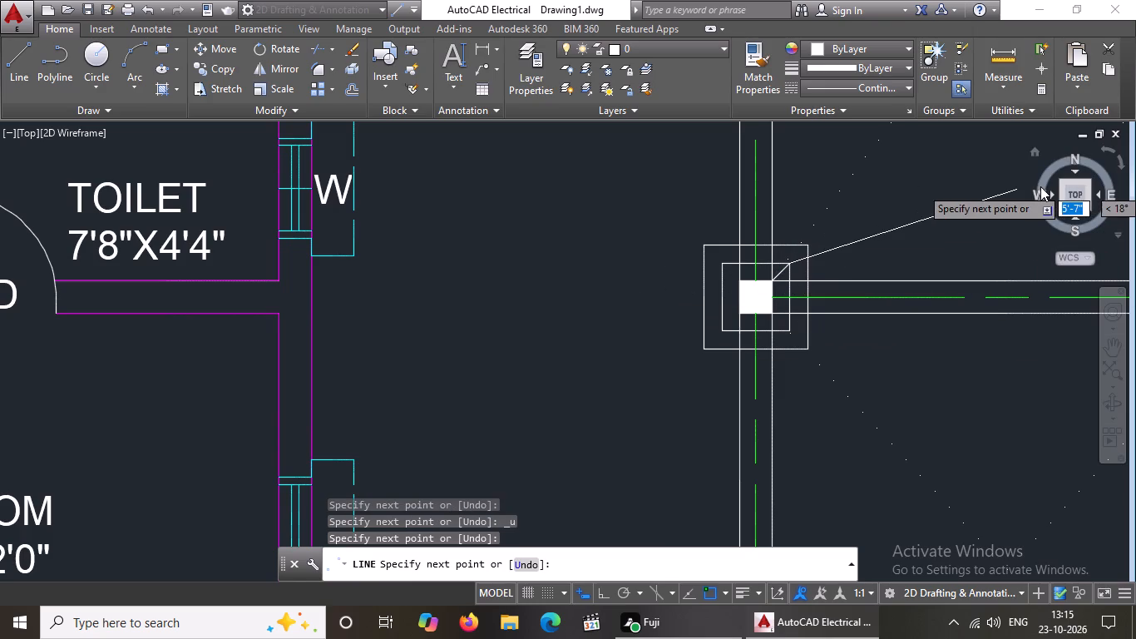
pyautogui.press('Return')
pyautogui.press('l')
pyautogui.press('Return')
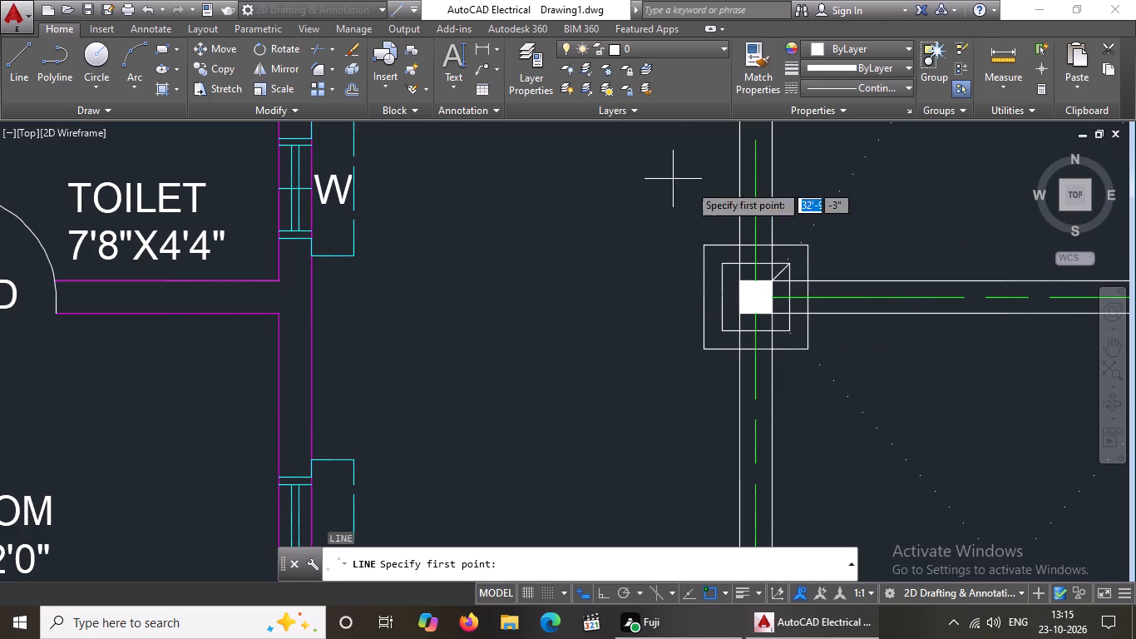
pyautogui.click(723, 263)
pyautogui.moveTo(739, 285); pyautogui.dragTo(741, 285)
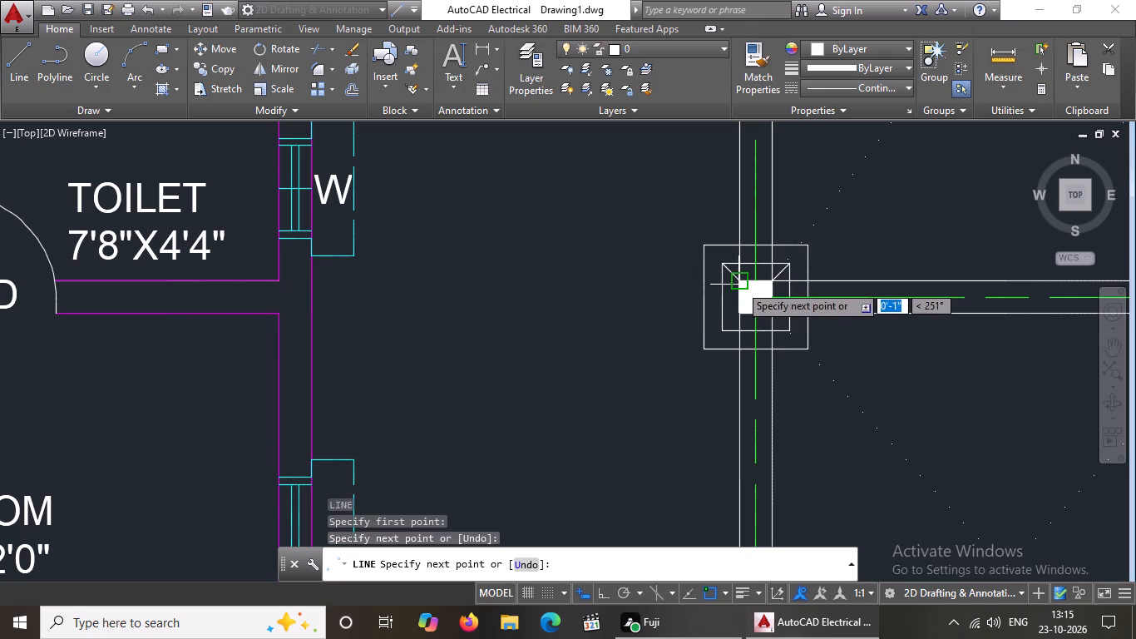
pyautogui.moveTo(741, 285); pyautogui.dragTo(763, 280)
pyautogui.press('Return')
# Draw diagonal lines joining the same west-edge column's southwest and southeast corners to the matching corners of the inner footing square.
pyautogui.press('l')
pyautogui.press('Return')
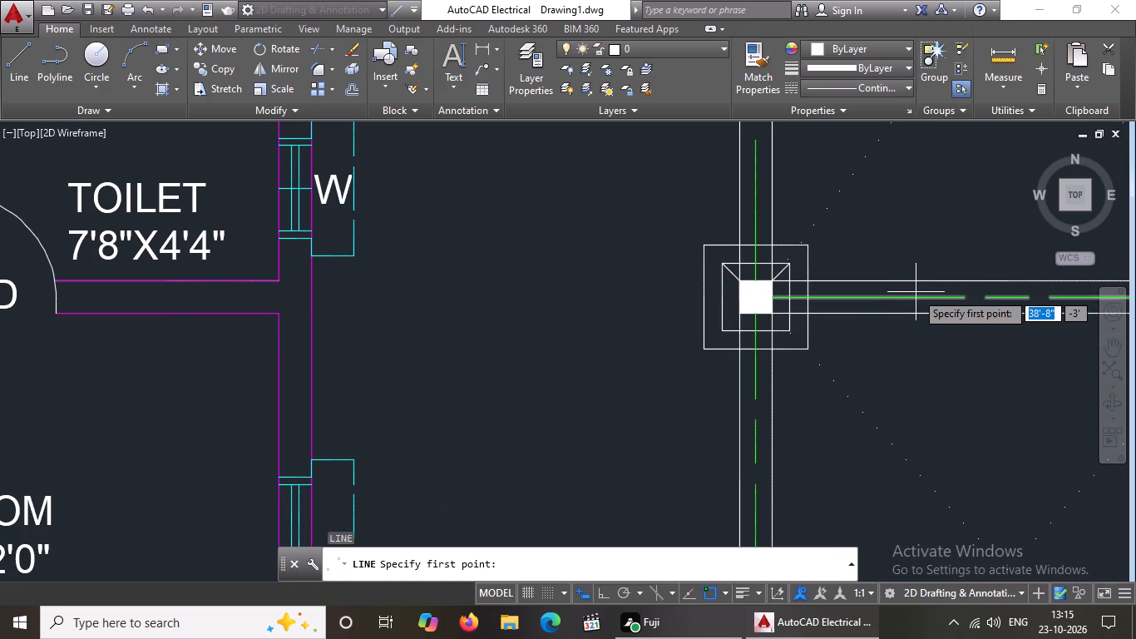
pyautogui.click(724, 331)
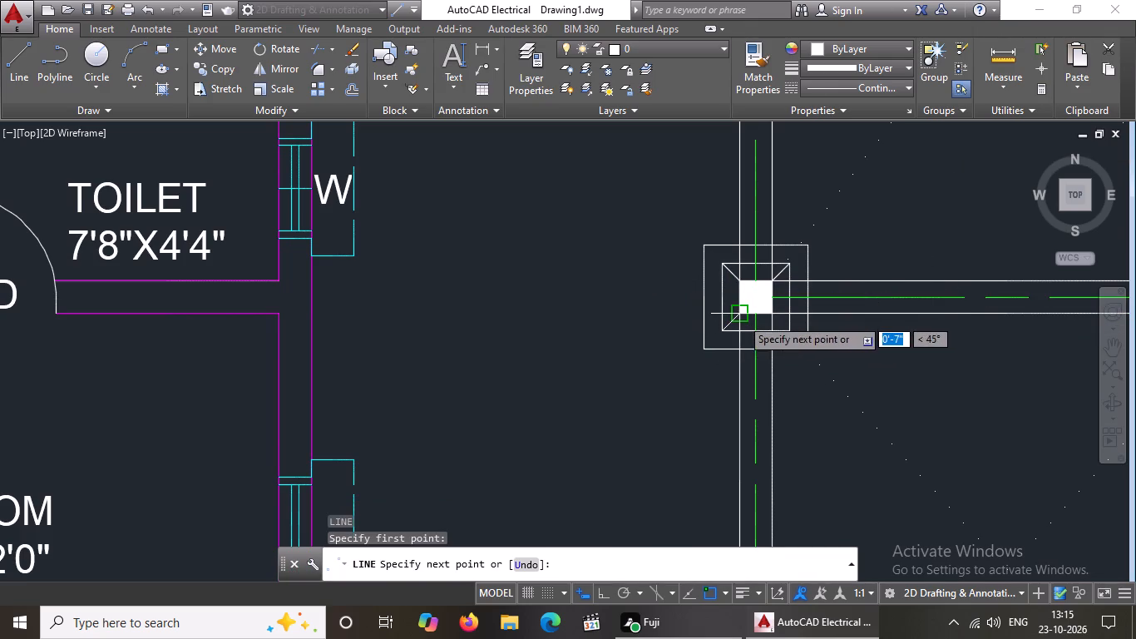
pyautogui.moveTo(741, 318); pyautogui.dragTo(791, 287)
pyautogui.press('Return')
pyautogui.press('l')
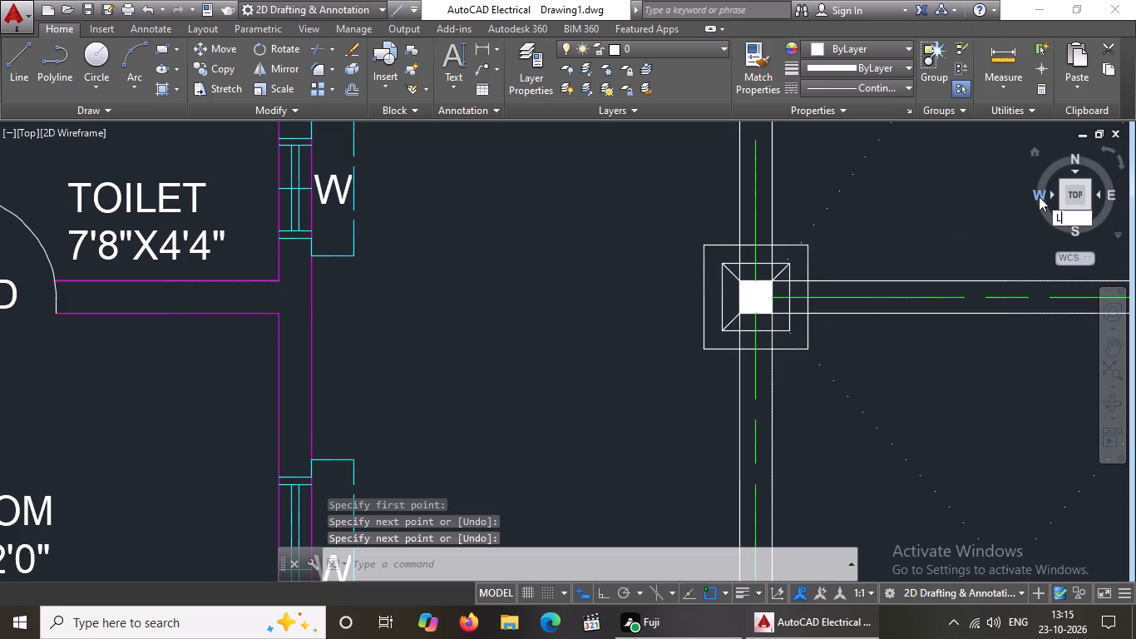
pyautogui.press('Return')
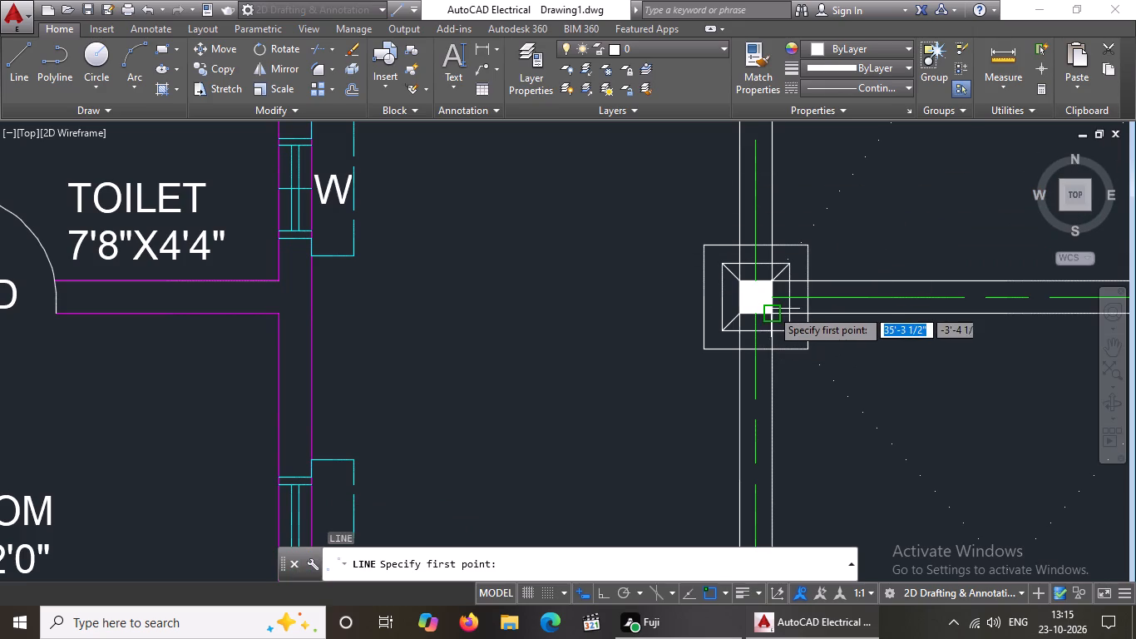
pyautogui.click(772, 308)
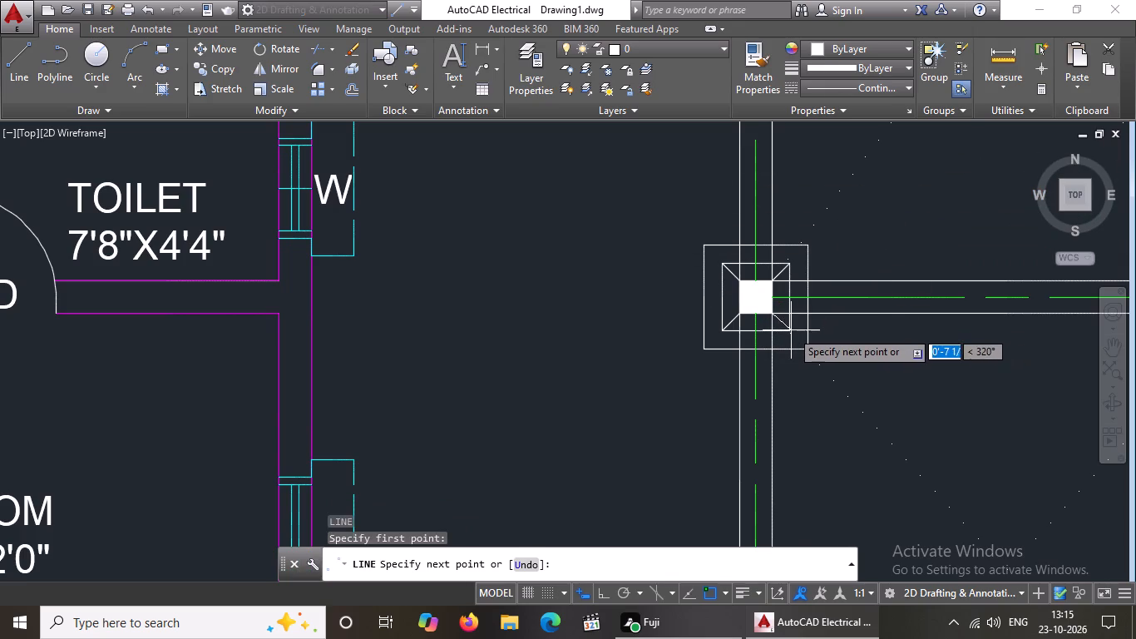
pyautogui.click(789, 330)
pyautogui.scroll(-2, 792, 323)
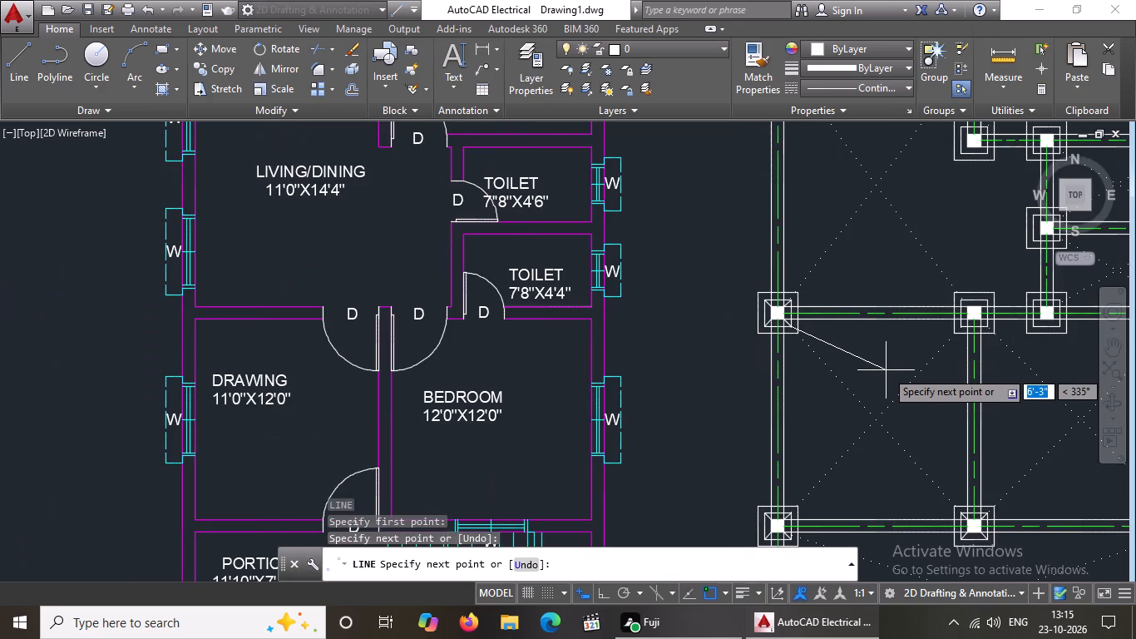
pyautogui.press('Return')
# At the second column from the west in this row, draw diagonal lines joining its two western corners to the matching inner footing square corners.
pyautogui.press('l')
pyautogui.press('Return')
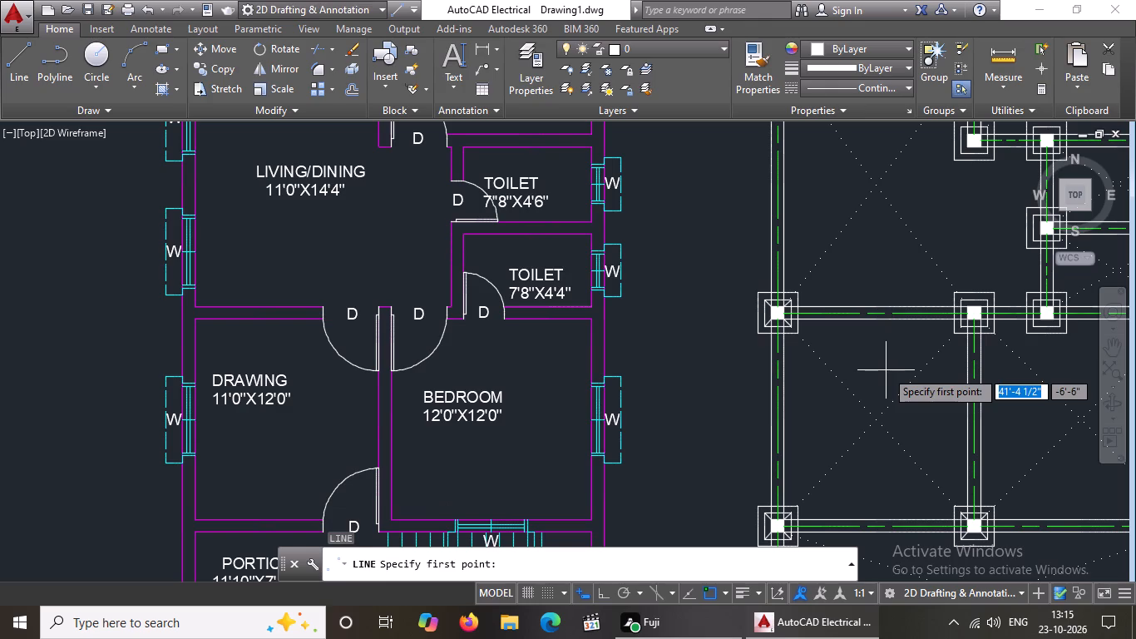
pyautogui.moveTo(969, 331); pyautogui.dragTo(765, 373, button='middle')
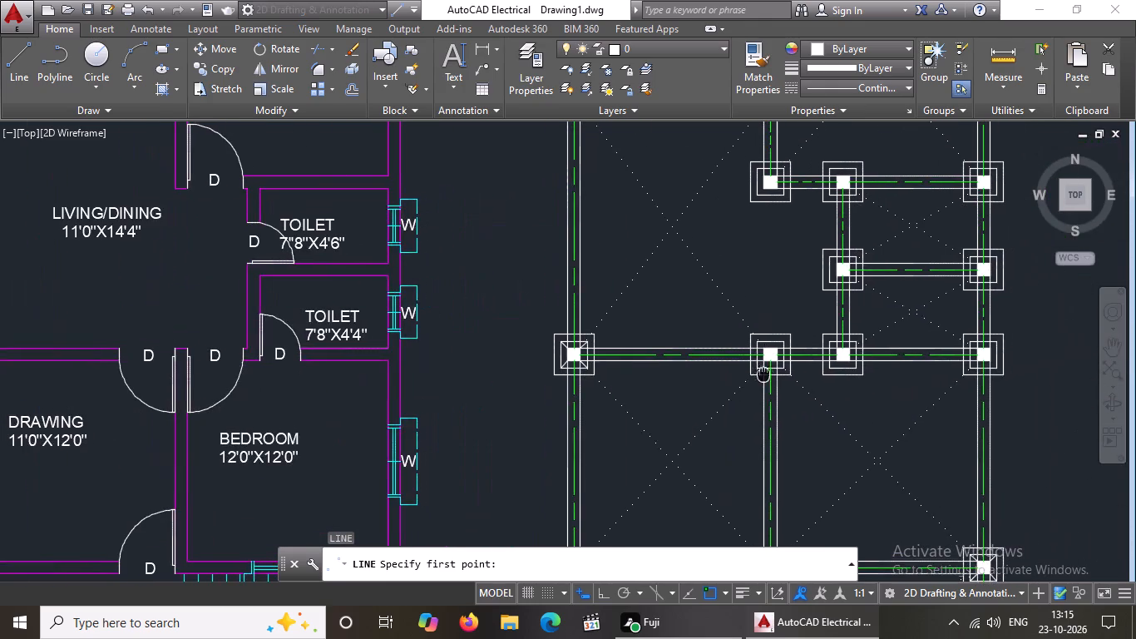
pyautogui.scroll(2, 784, 369)
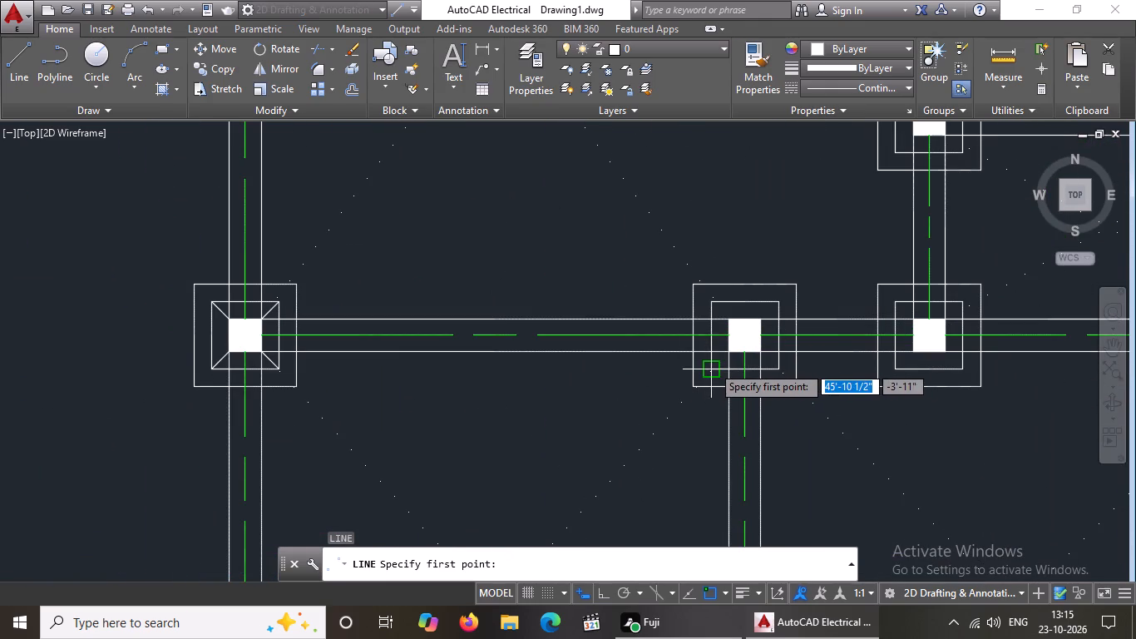
pyautogui.click(712, 365)
pyautogui.click(725, 349)
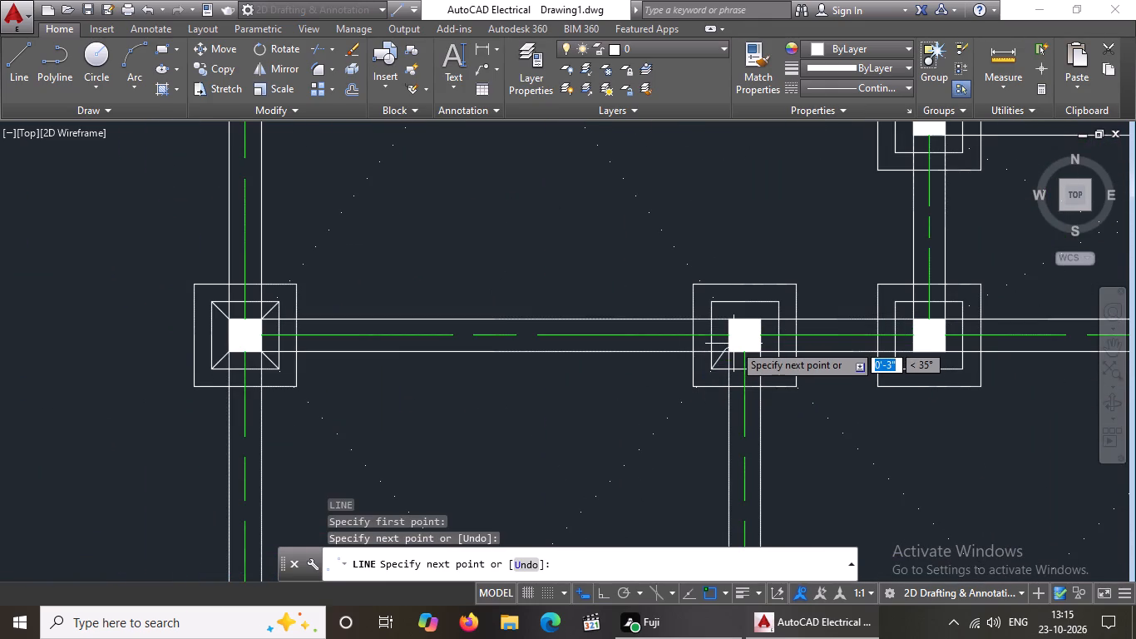
pyautogui.hotkey('ctrl', 'z')
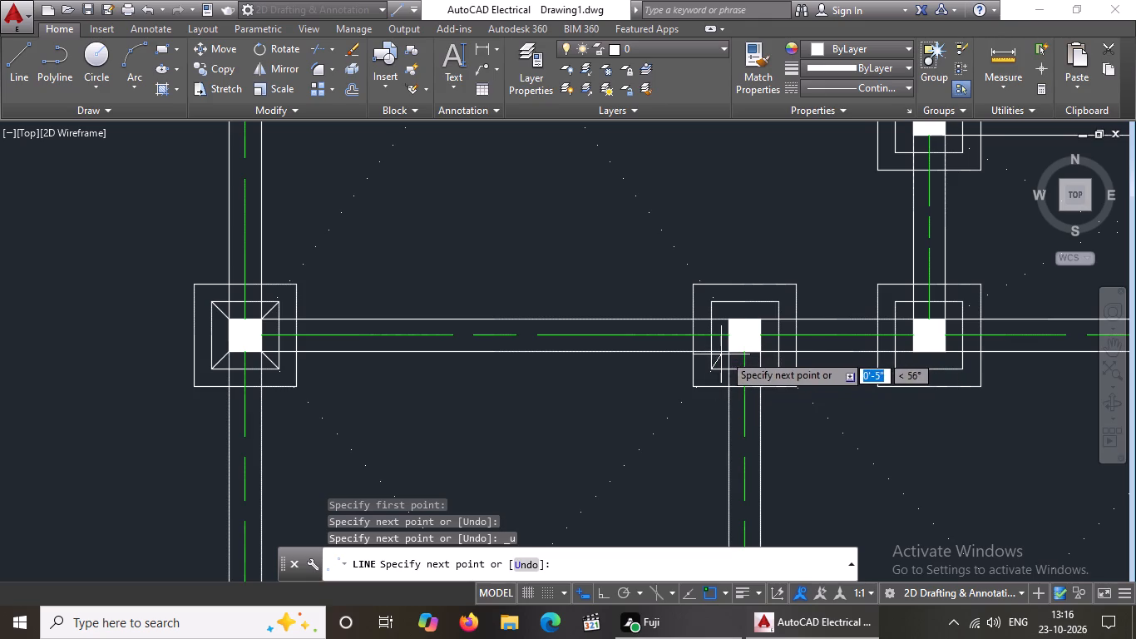
pyautogui.click(727, 352)
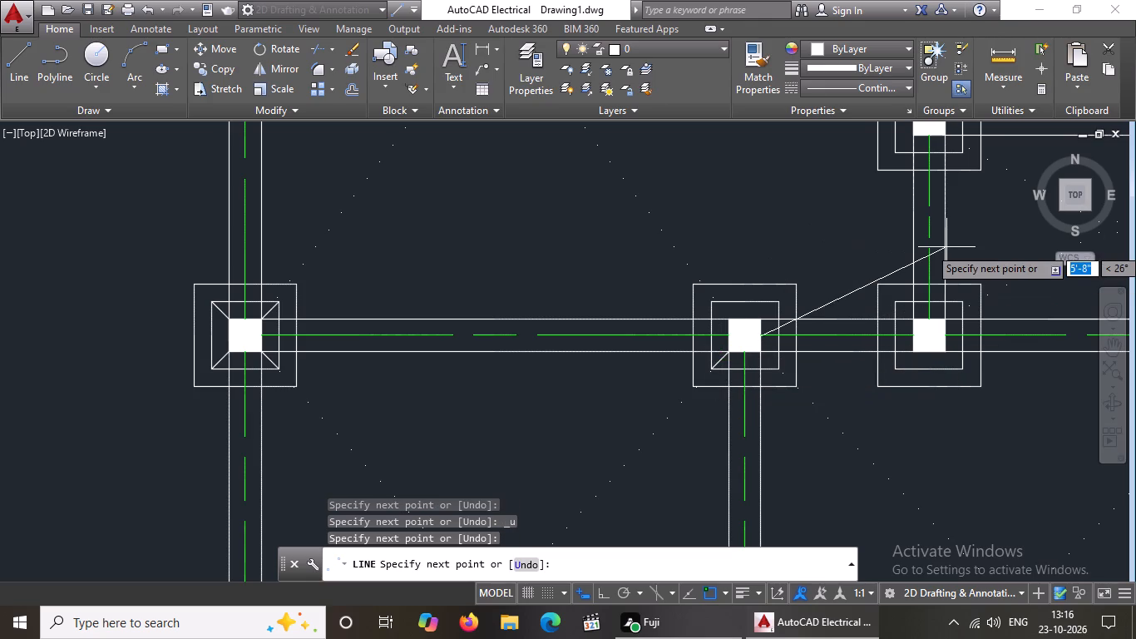
pyautogui.press('Return')
pyautogui.press('l')
pyautogui.press('Return')
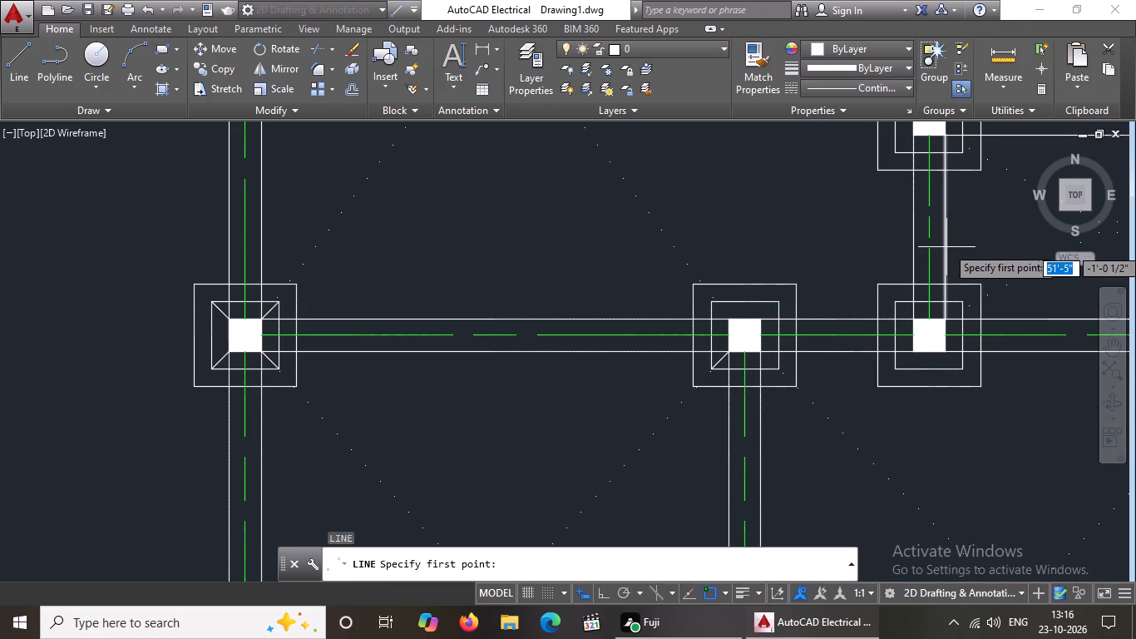
pyautogui.click(712, 304)
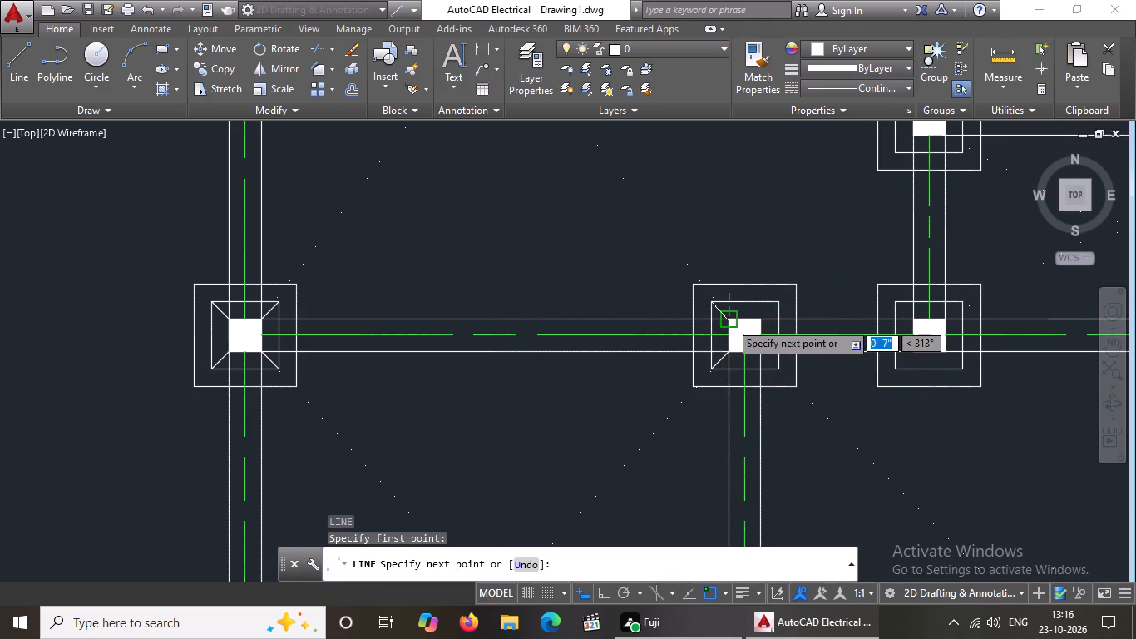
pyautogui.click(729, 322)
pyautogui.press('Return')
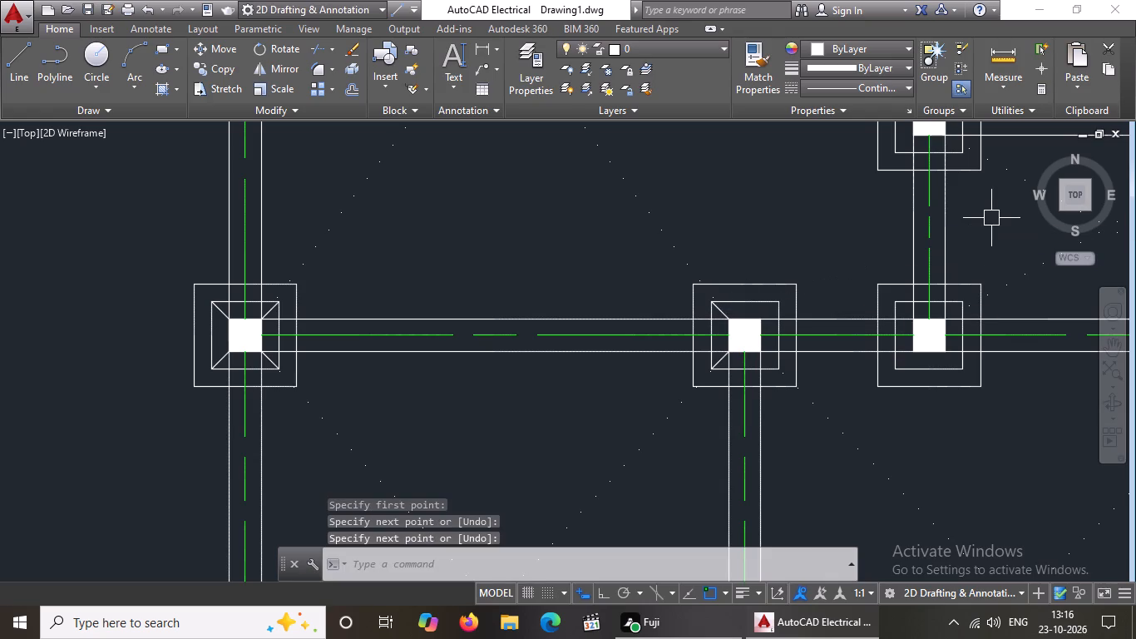
# Draw diagonal lines joining the same second column's northeast and southeast corners to the matching corners of the inner footing square.
pyautogui.press('l')
pyautogui.press('Return')
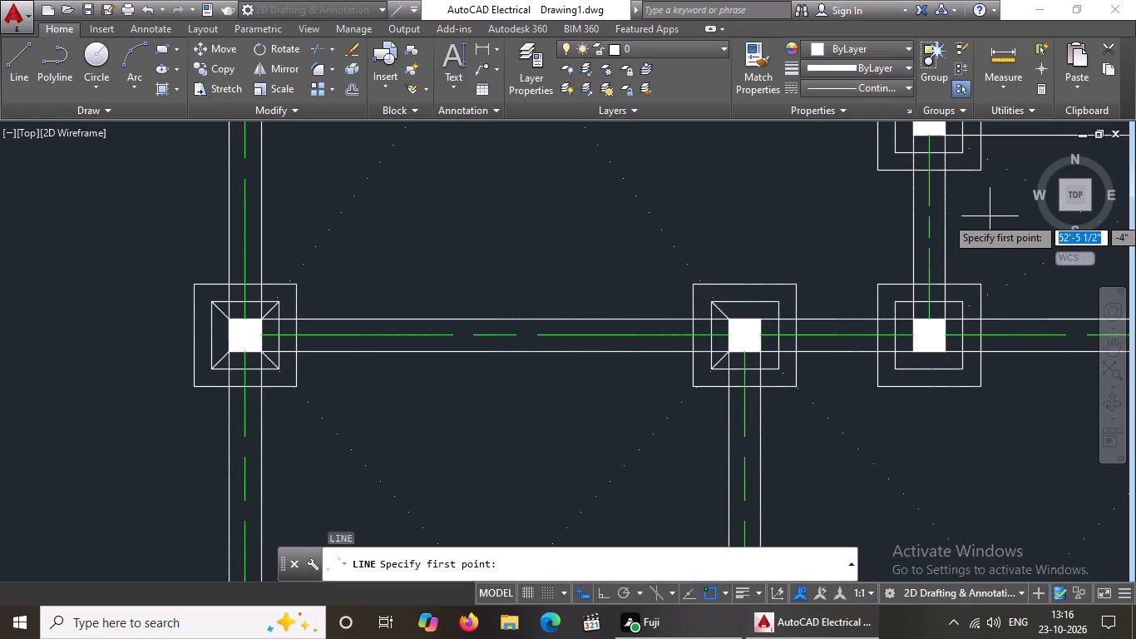
pyautogui.moveTo(757, 313); pyautogui.dragTo(767, 308)
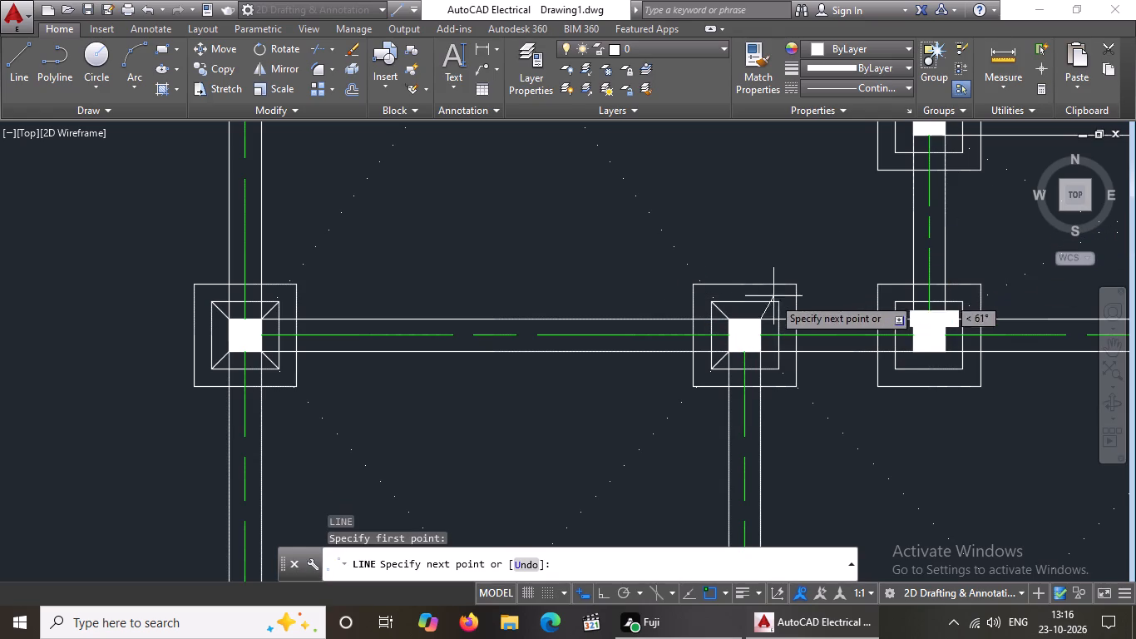
pyautogui.click(775, 301)
pyautogui.press('Return')
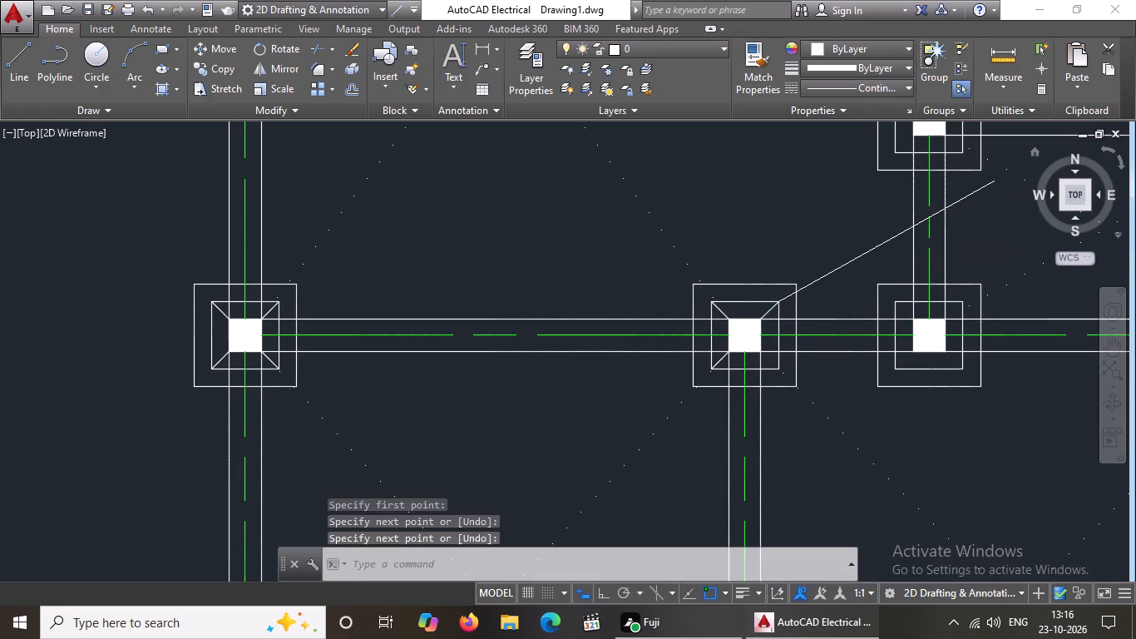
pyautogui.press('l')
pyautogui.press('Return')
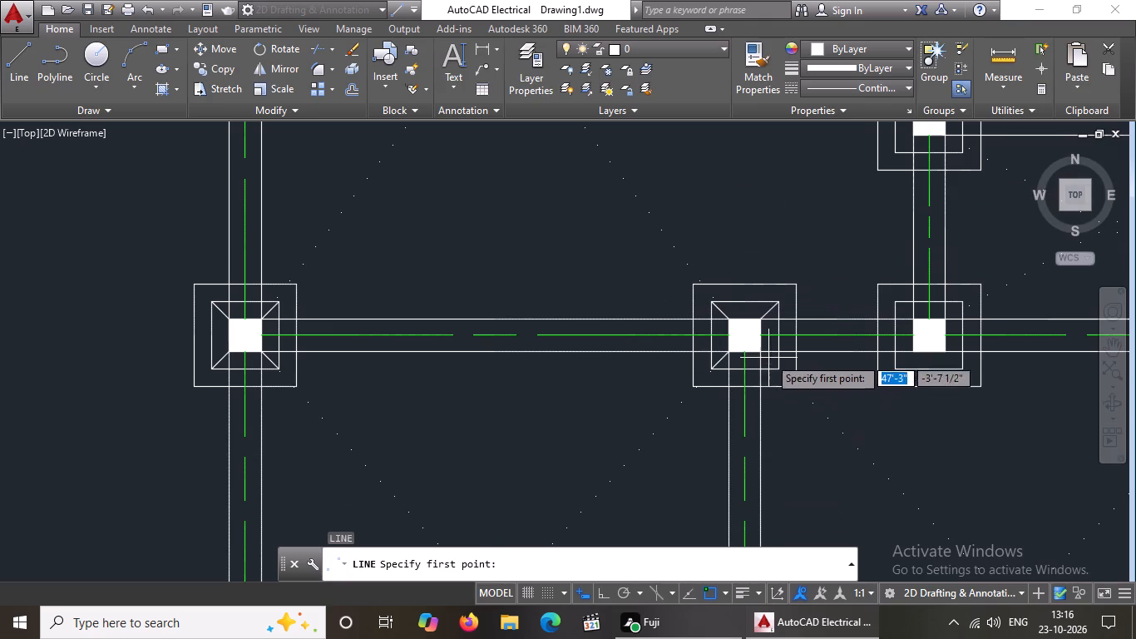
pyautogui.click(761, 351)
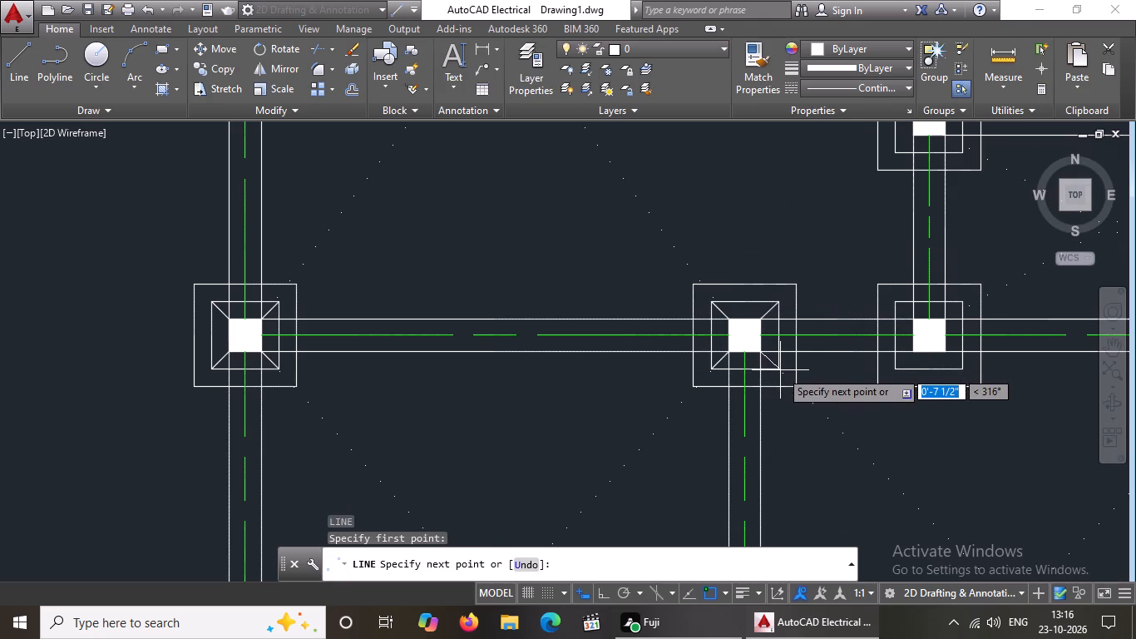
pyautogui.click(779, 366)
pyautogui.scroll(-3, 804, 356)
pyautogui.press('Return')
# At the third column from the west in this row, draw diagonal lines joining its two western corners to the matching inner footing square corners.
pyautogui.press('l')
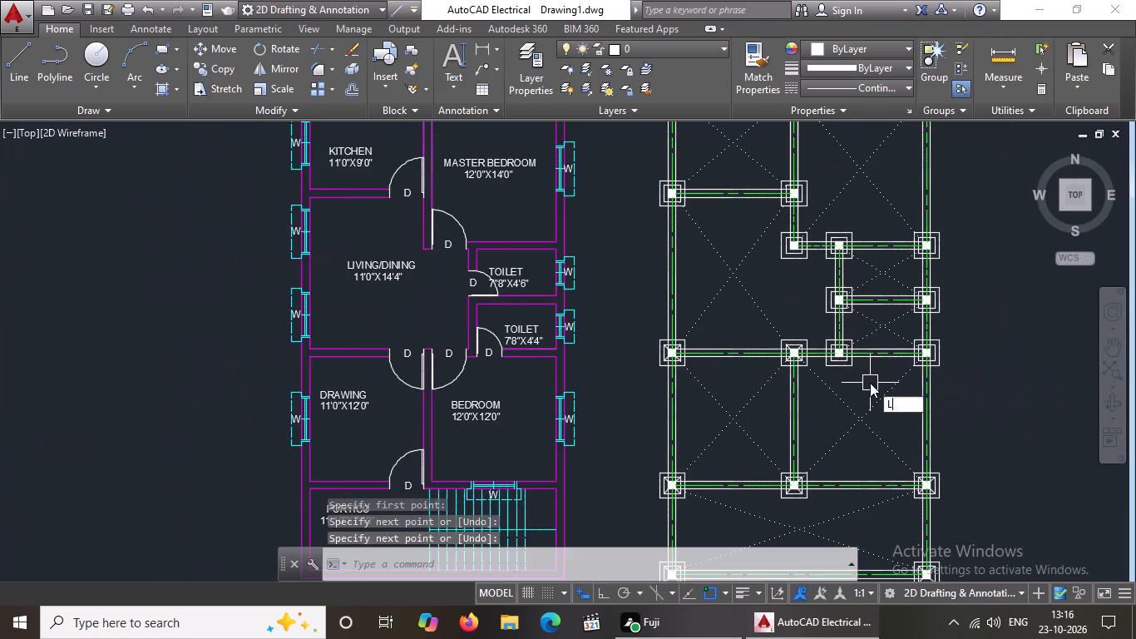
pyautogui.press('Return')
pyautogui.scroll(3, 843, 363)
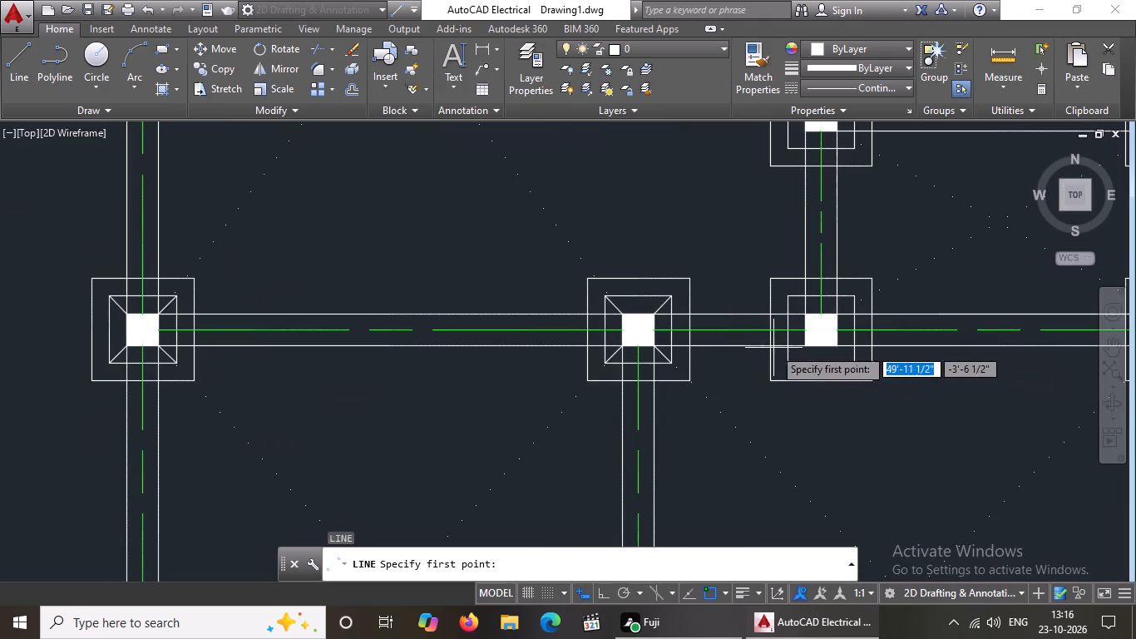
pyautogui.click(795, 361)
pyautogui.click(811, 341)
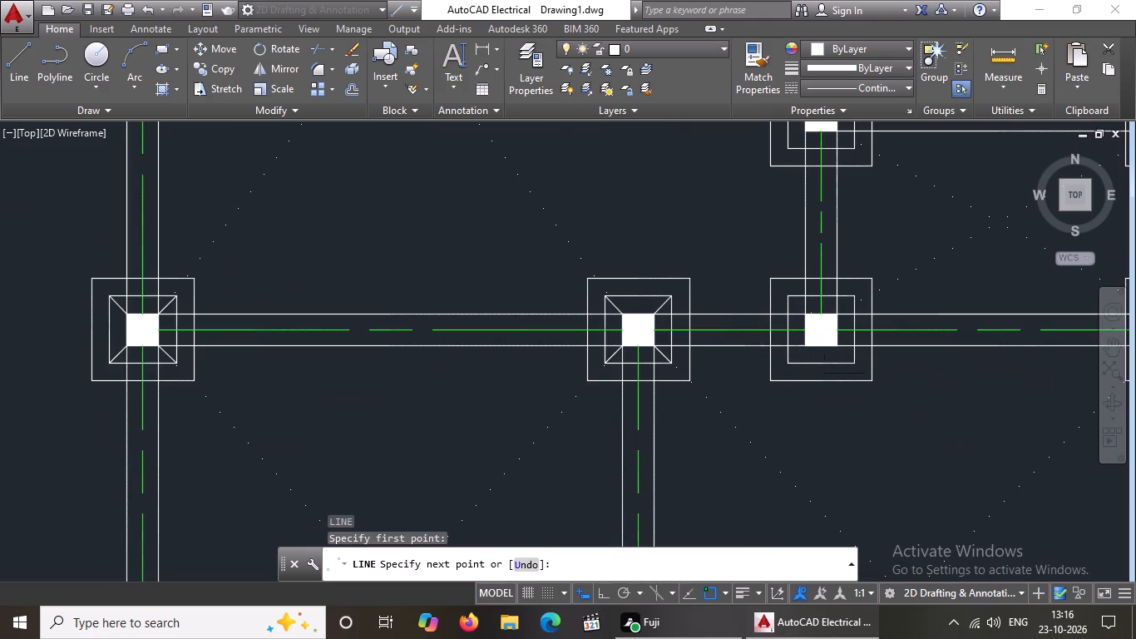
pyautogui.press('Return')
pyautogui.press('l')
pyautogui.press('Return')
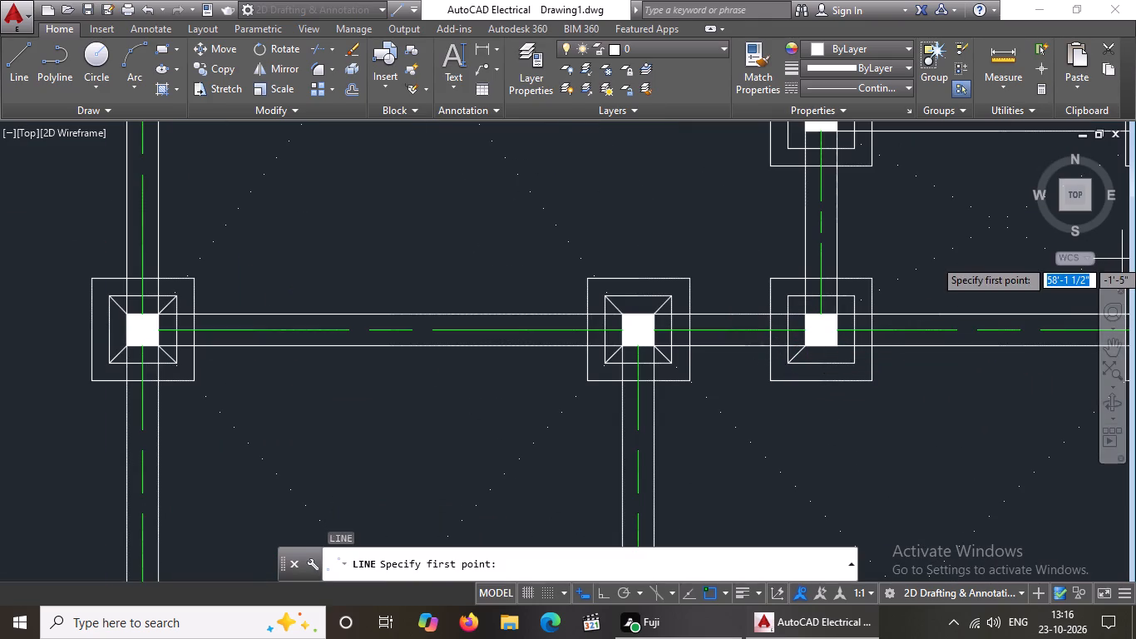
pyautogui.click(787, 301)
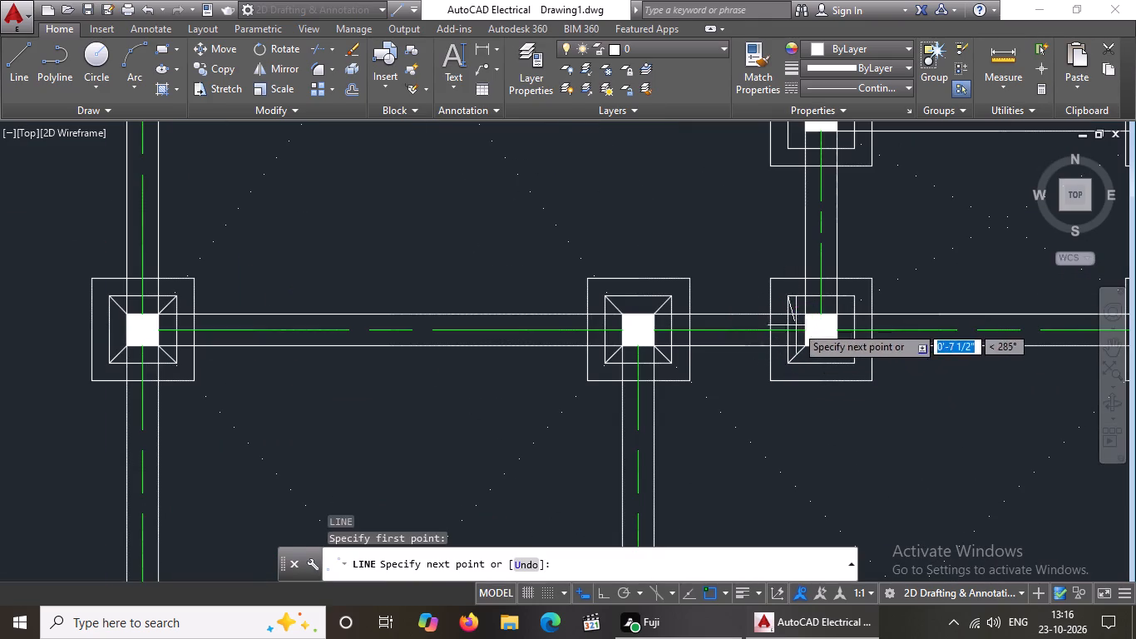
pyautogui.click(806, 318)
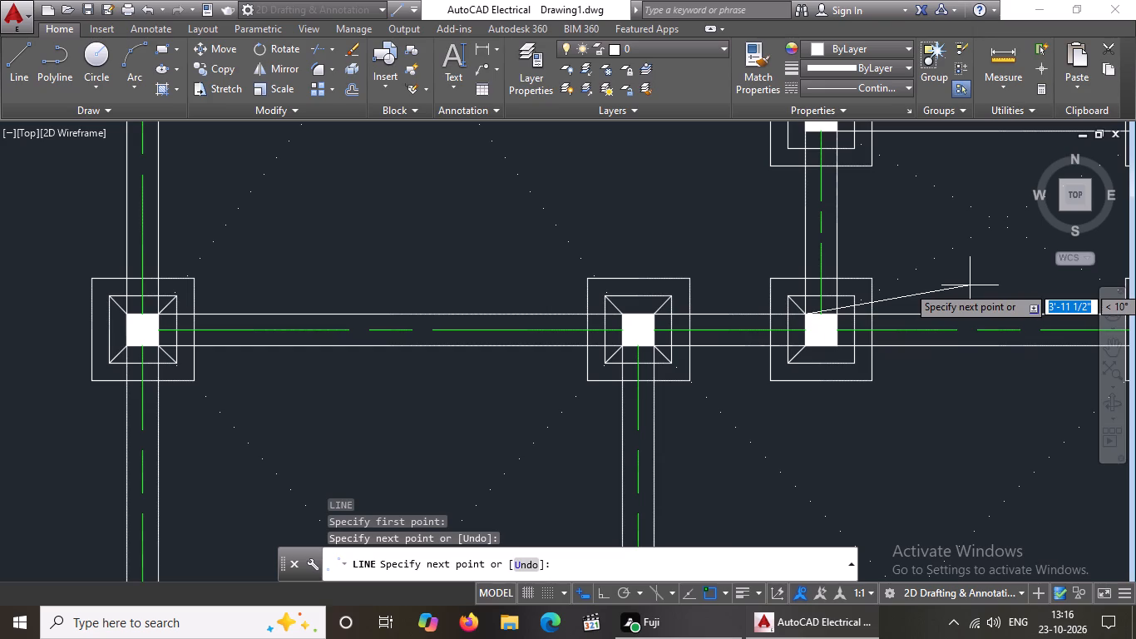
pyautogui.press('Return')
# Draw diagonal lines joining the same third column's northeast and southeast corners to the matching corners of the inner footing square.
pyautogui.press('l')
pyautogui.press('Return')
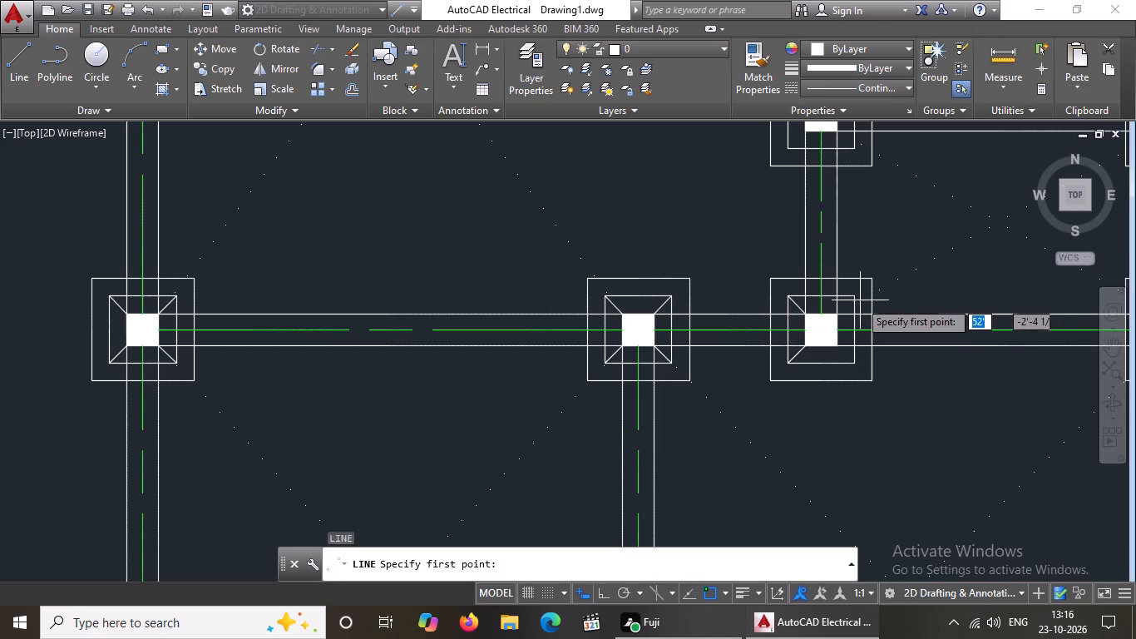
pyautogui.scroll(3, 858, 306)
pyautogui.click(761, 335)
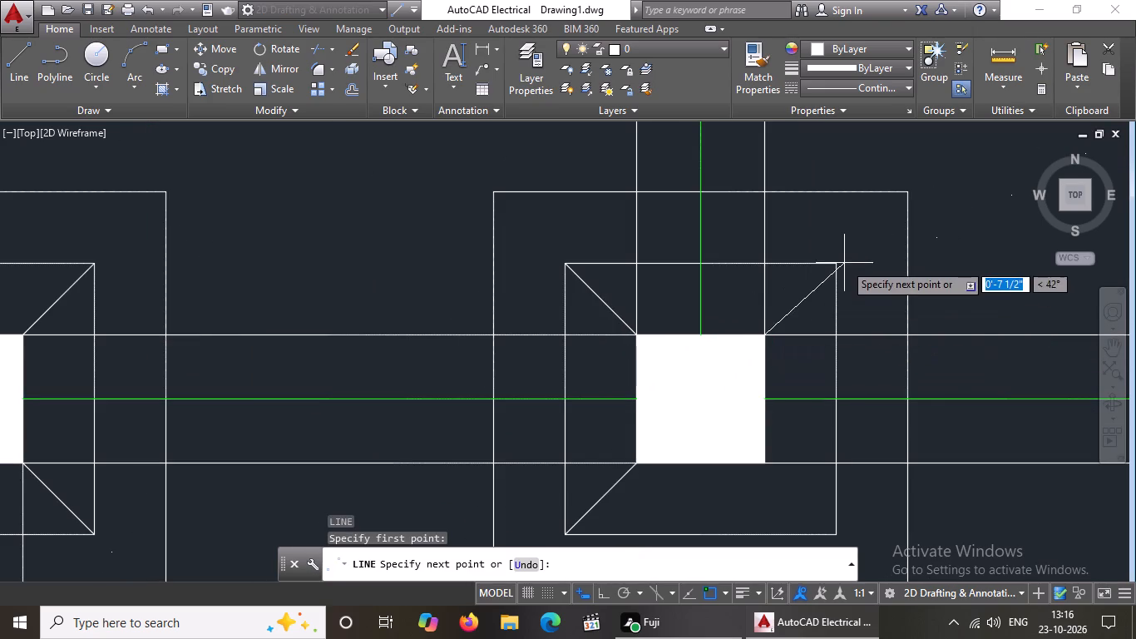
pyautogui.click(834, 262)
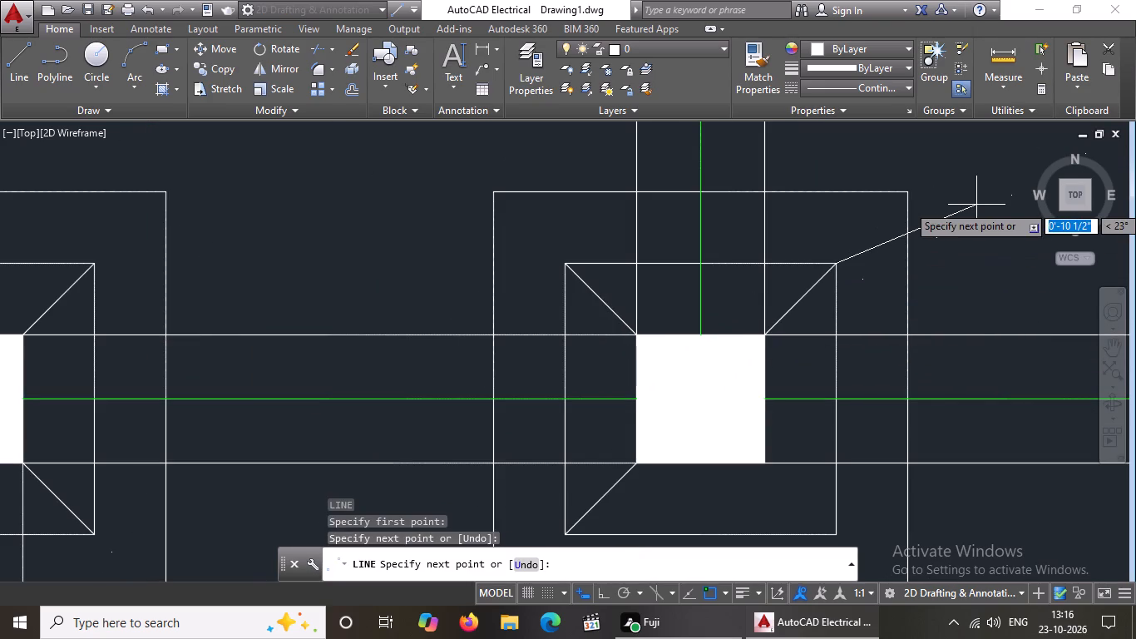
pyautogui.press('Return')
pyautogui.press('l')
pyautogui.press('Return')
pyautogui.scroll(-3, 973, 222)
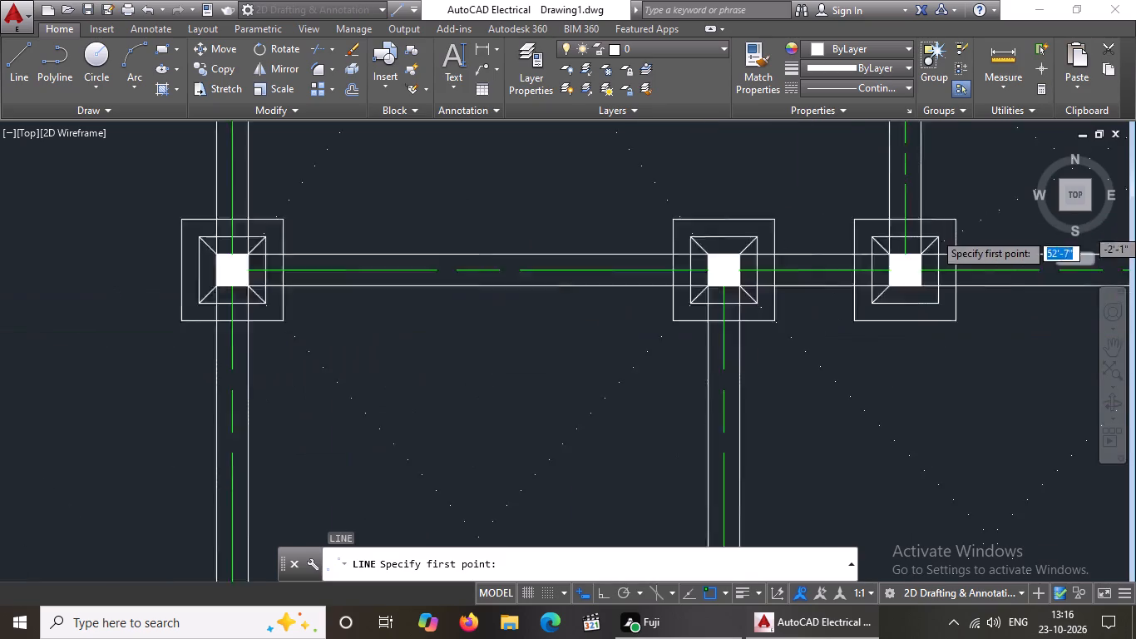
pyautogui.scroll(-1, 965, 238)
pyautogui.scroll(3, 936, 274)
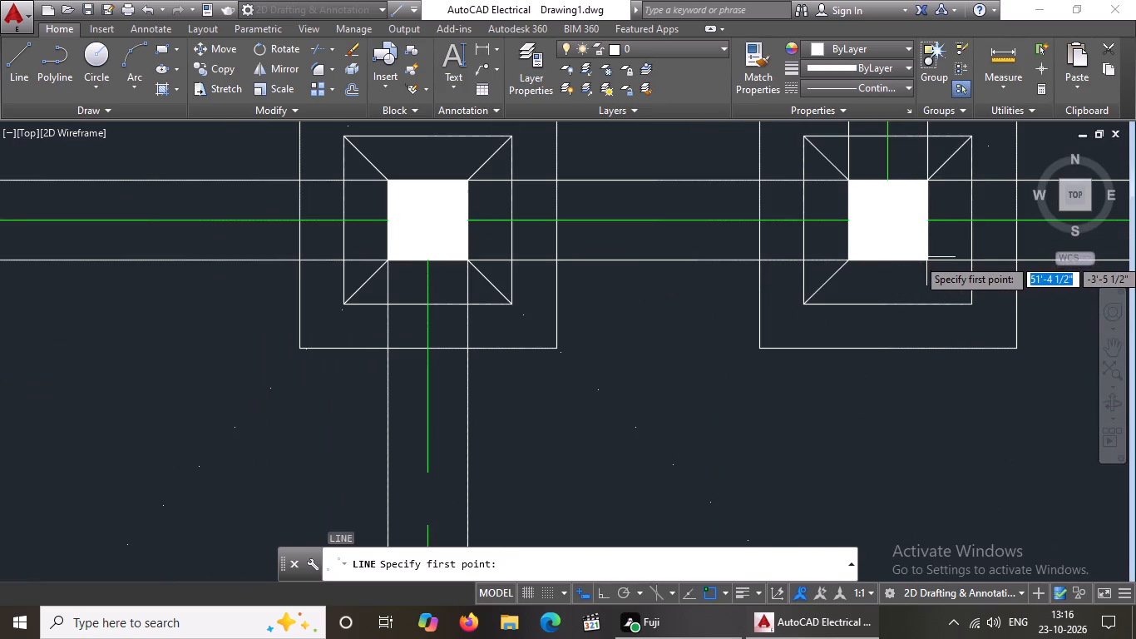
pyautogui.click(928, 259)
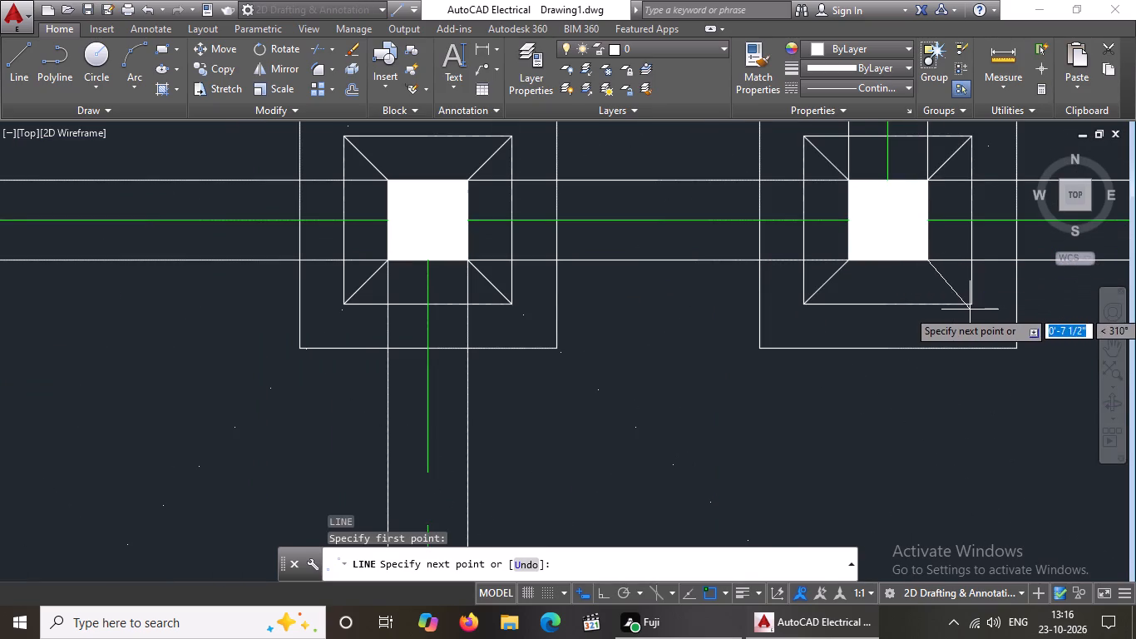
pyautogui.moveTo(971, 304); pyautogui.dragTo(960, 313)
pyautogui.scroll(-4, 886, 304)
pyautogui.scroll(3, 990, 306)
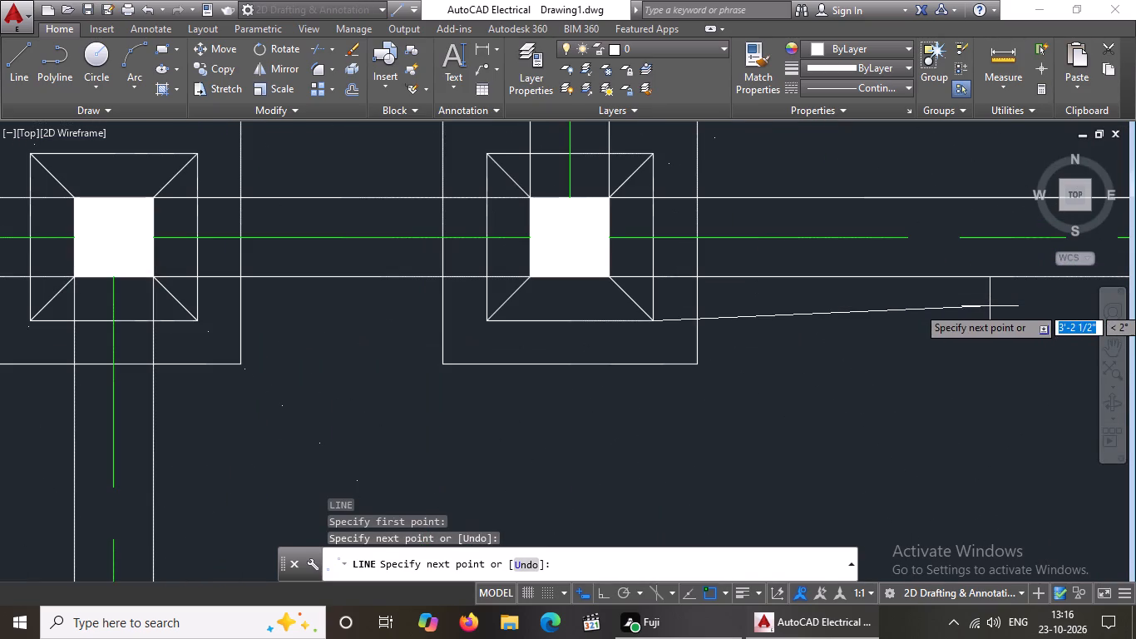
pyautogui.press('Return')
# At the easternmost column in this row, draw diagonal lines joining its two western corners to the matching inner footing square corners.
pyautogui.scroll(-5, 971, 319)
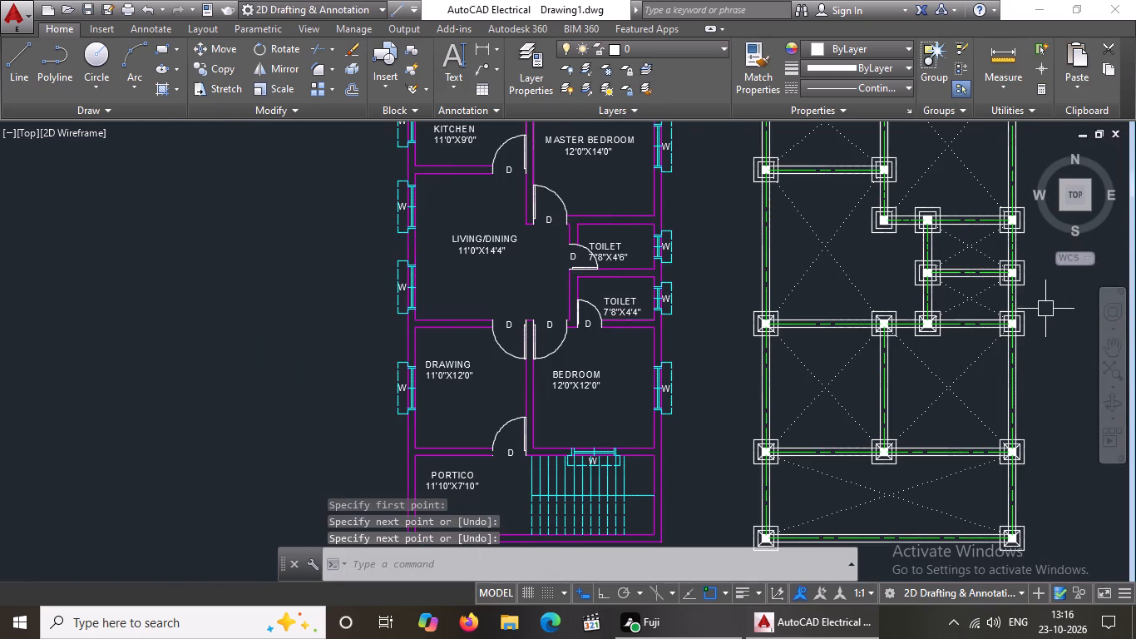
pyautogui.scroll(4, 1030, 321)
pyautogui.scroll(1, 949, 341)
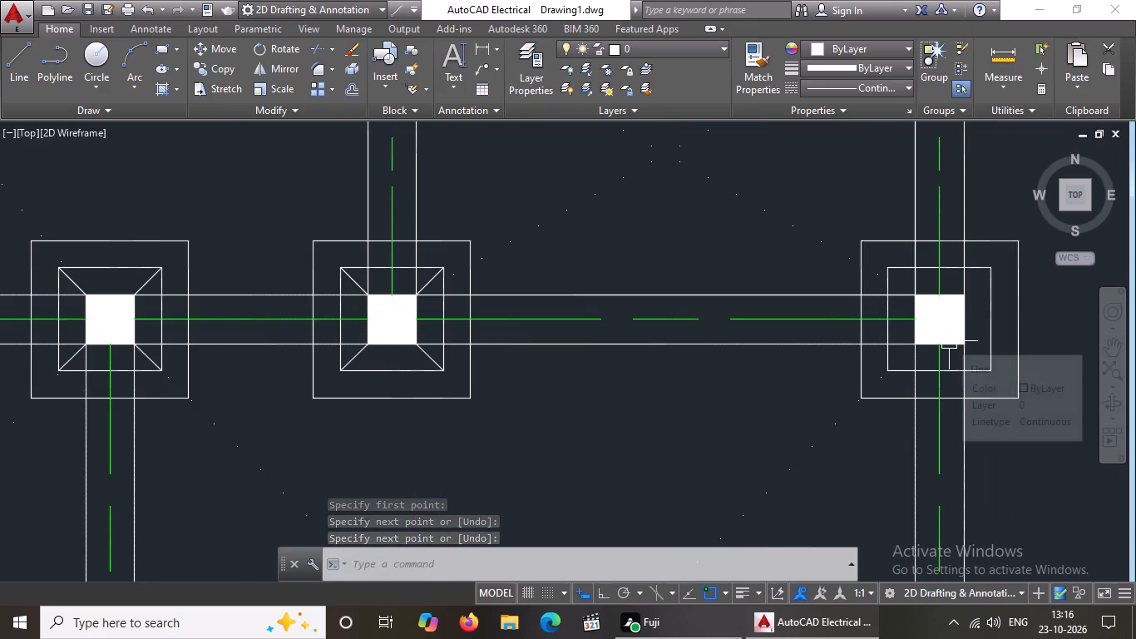
pyautogui.press('l')
pyautogui.press('Return')
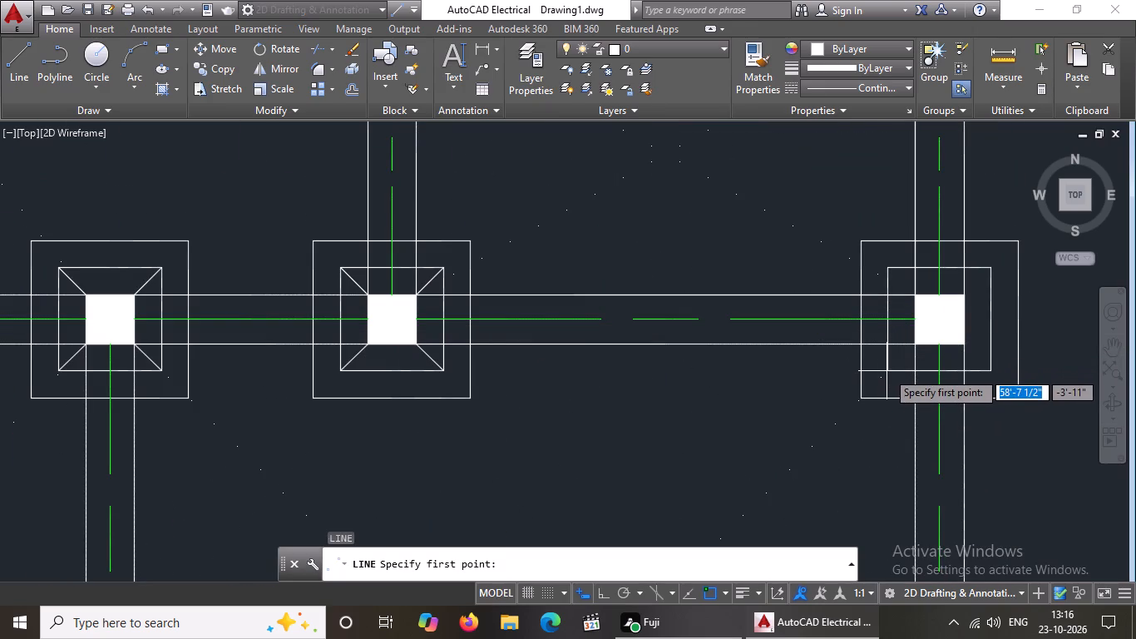
pyautogui.click(891, 369)
pyautogui.click(913, 345)
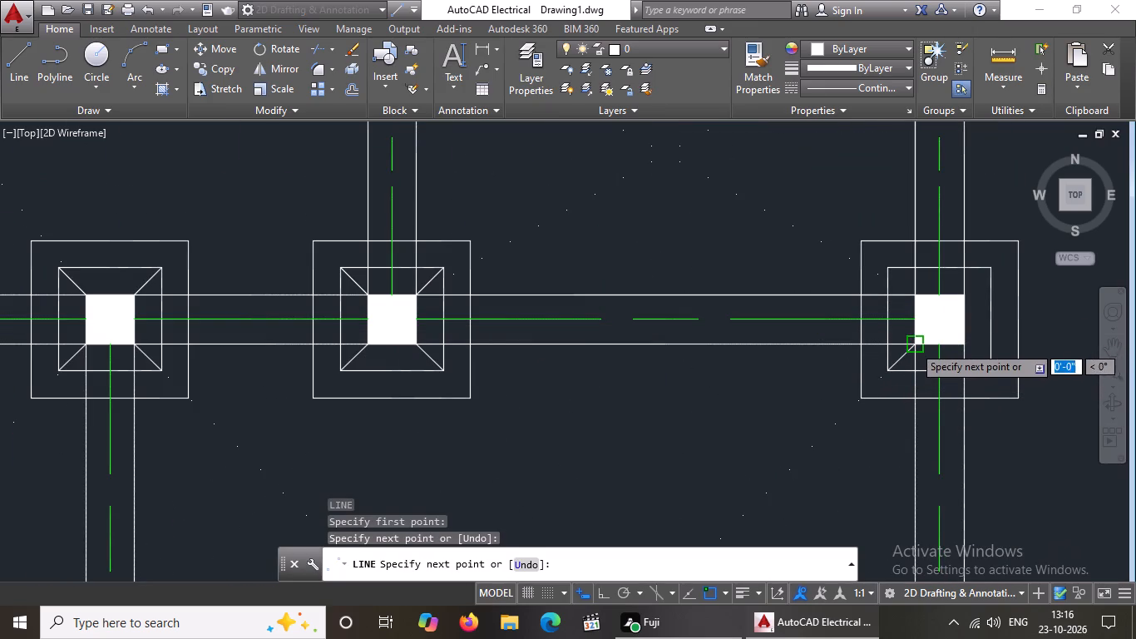
pyautogui.press('Return')
pyautogui.press('l')
pyautogui.press('Return')
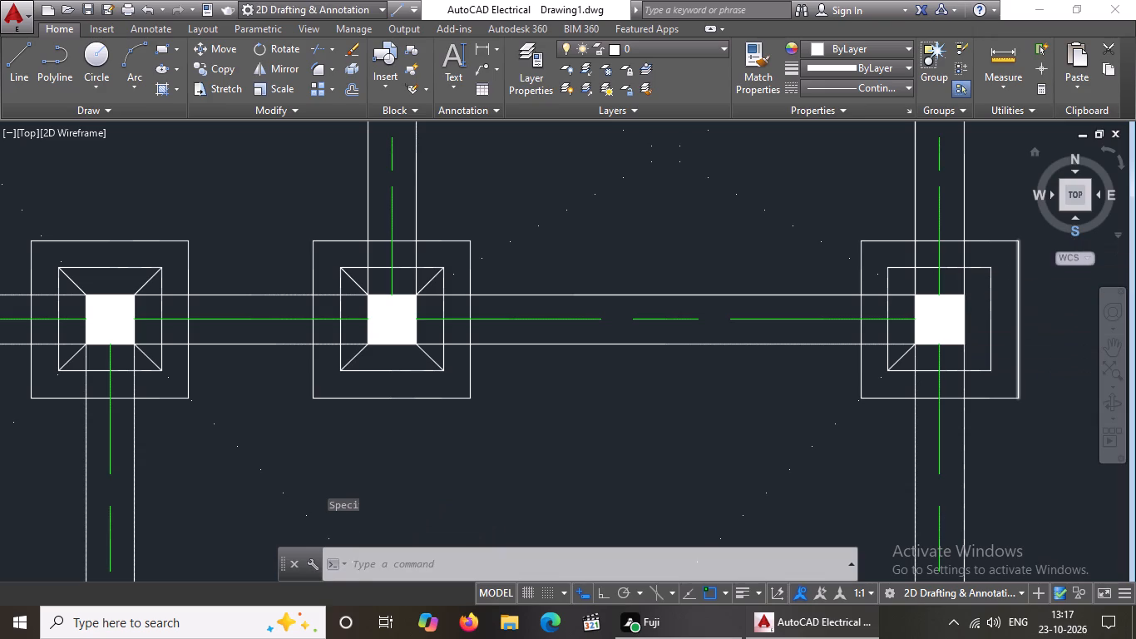
pyautogui.click(892, 268)
pyautogui.click(914, 297)
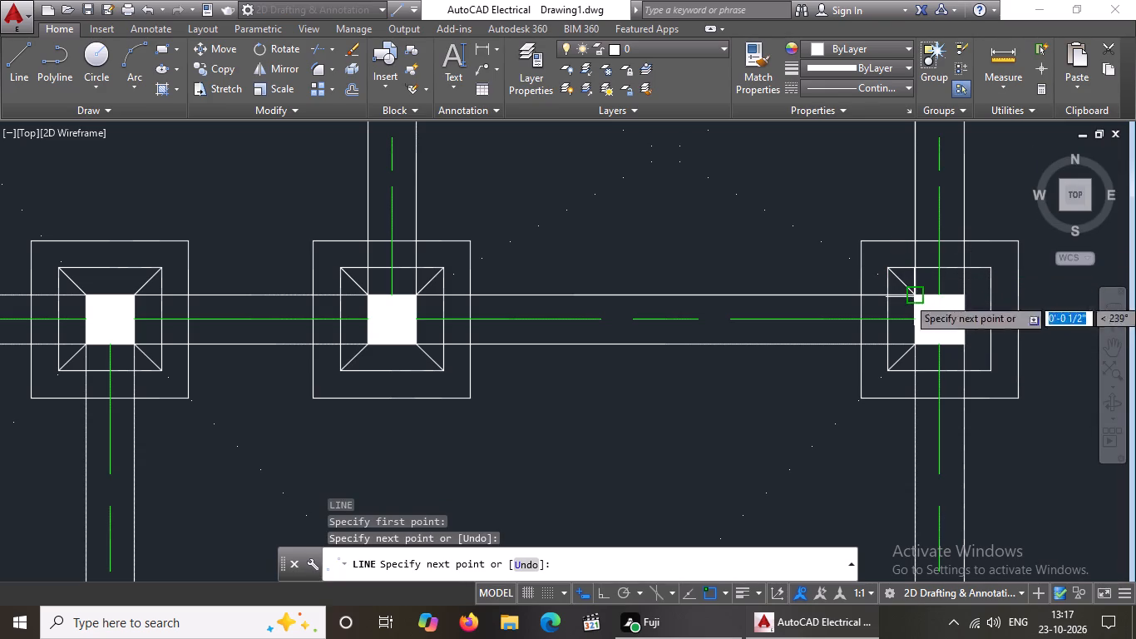
pyautogui.press('Return')
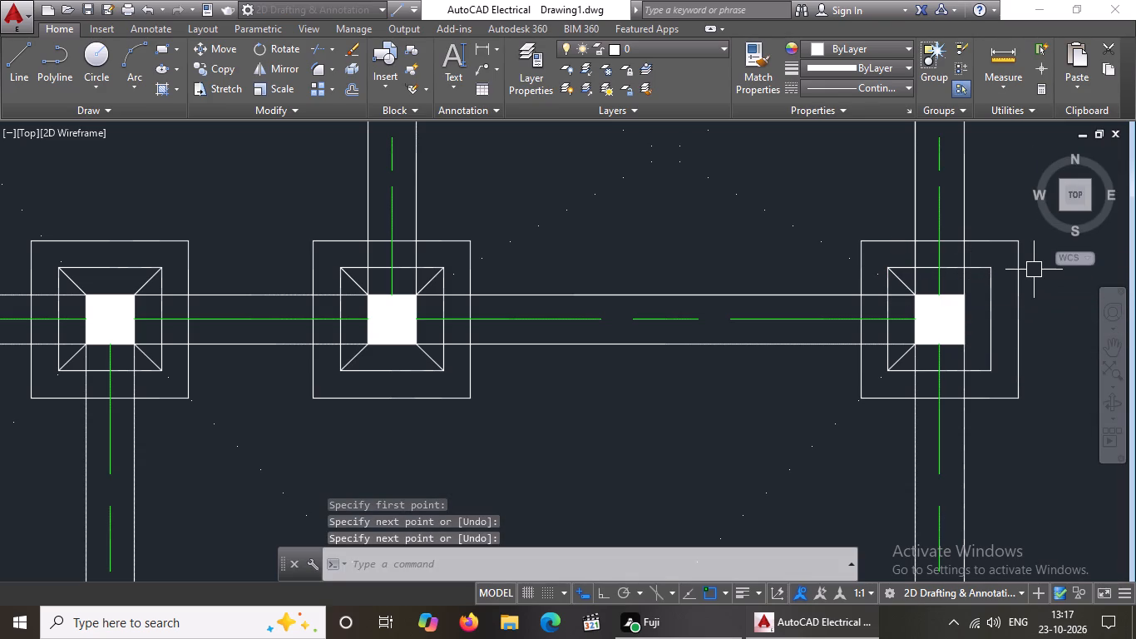
# Draw diagonal lines joining the same easternmost column's northeast and southeast corners to the matching corners of the inner footing square.
pyautogui.scroll(-5, 872, 303)
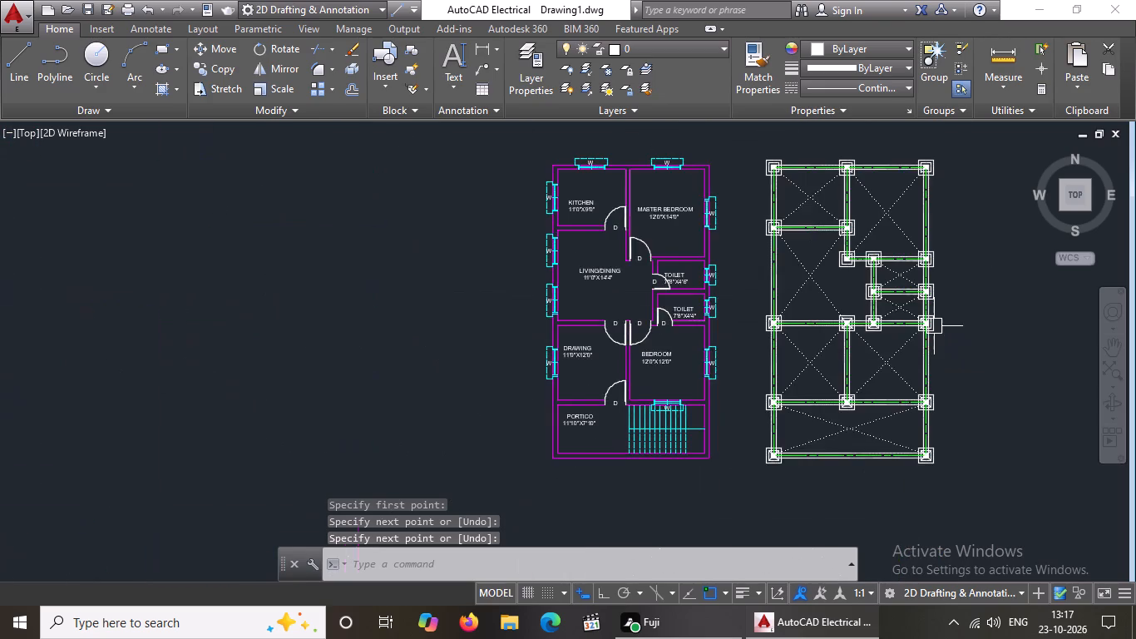
pyautogui.scroll(3, 939, 326)
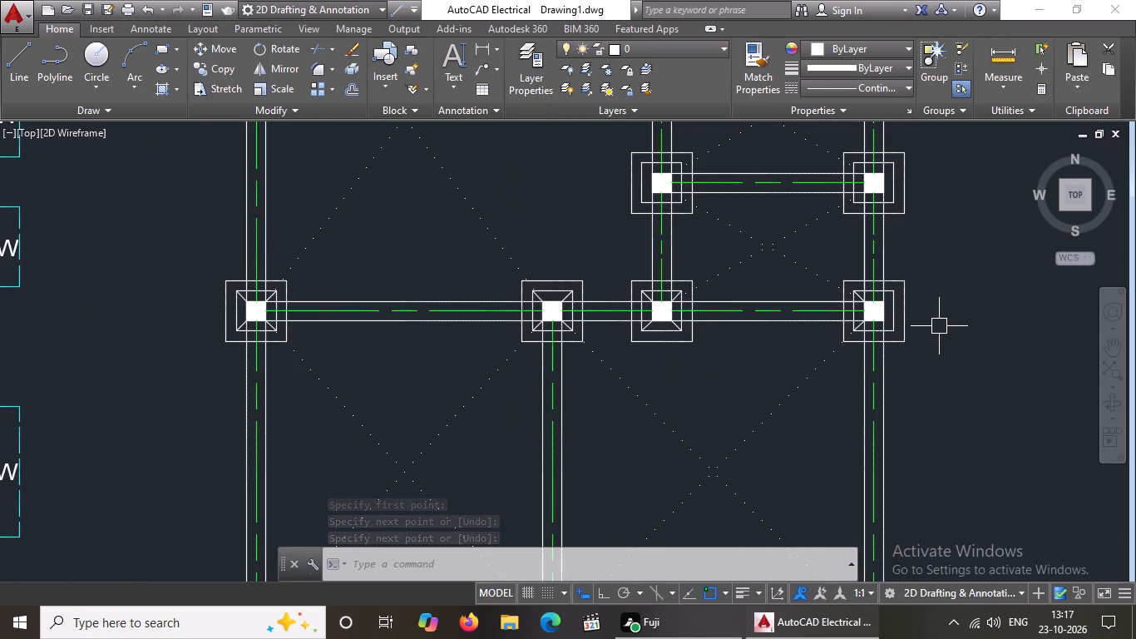
pyautogui.press('l')
pyautogui.press('Return')
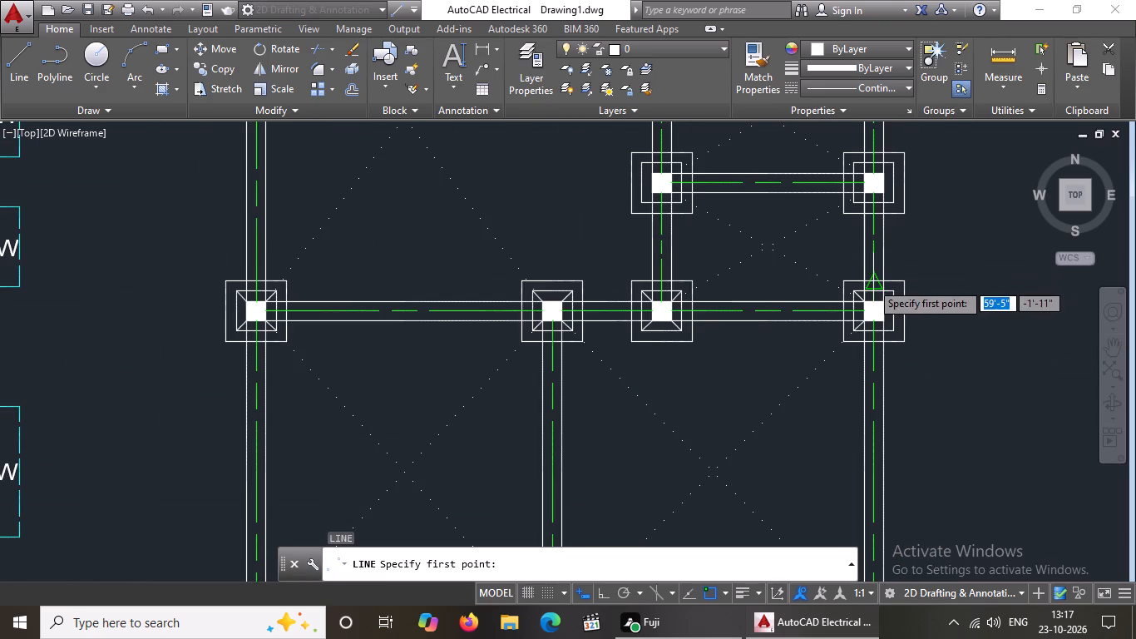
pyautogui.scroll(2, 885, 291)
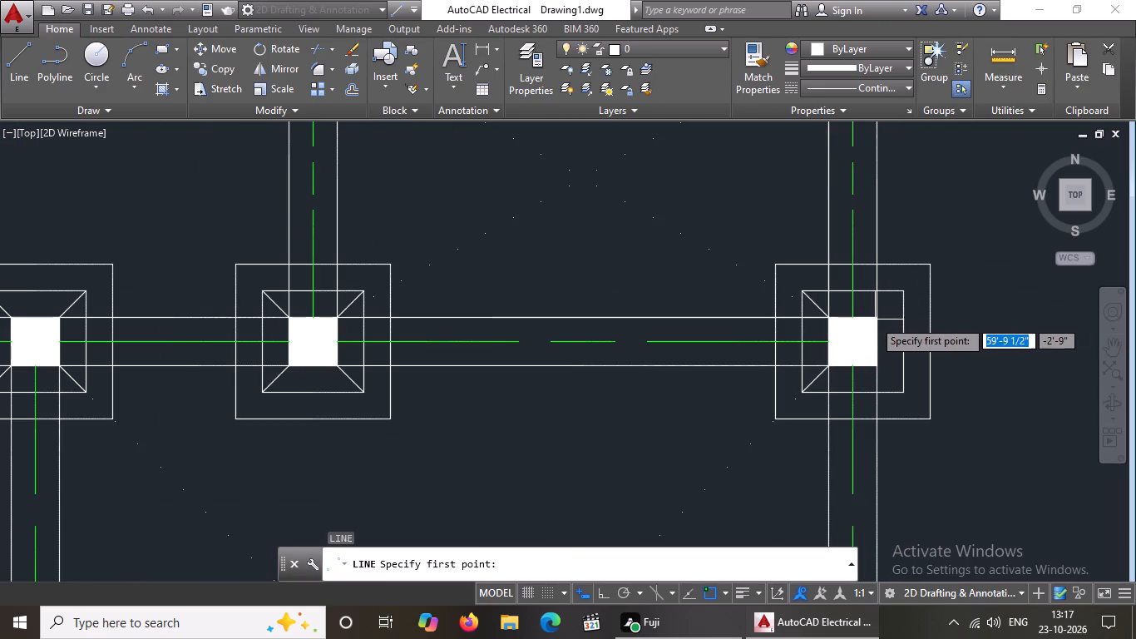
pyautogui.click(877, 317)
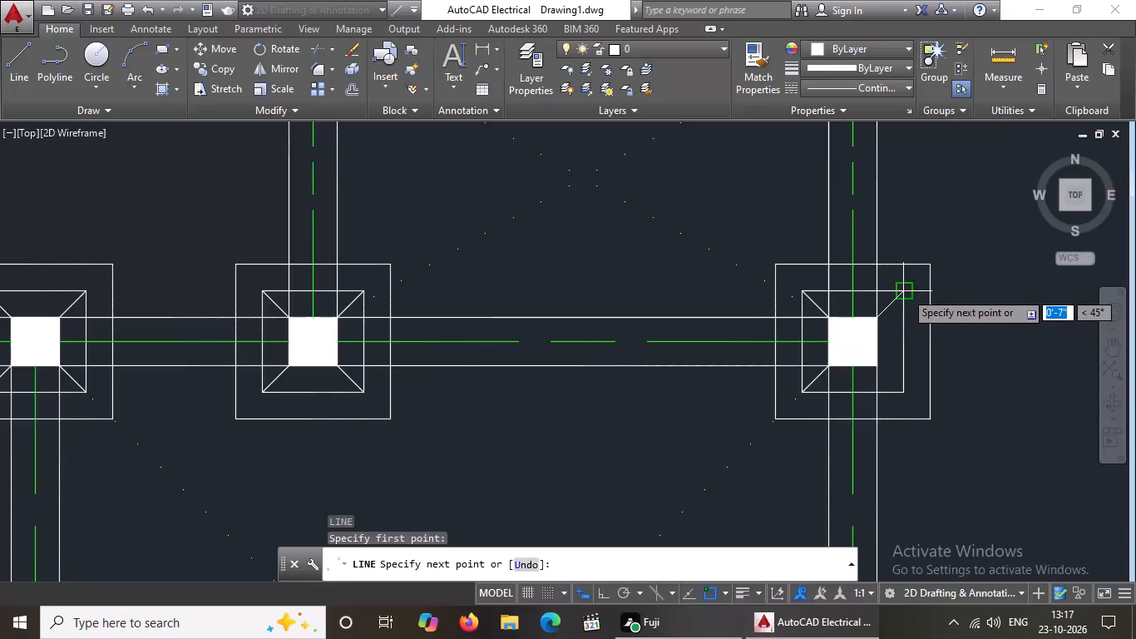
pyautogui.moveTo(905, 291); pyautogui.dragTo(916, 267)
pyautogui.press('Return')
pyautogui.press('l')
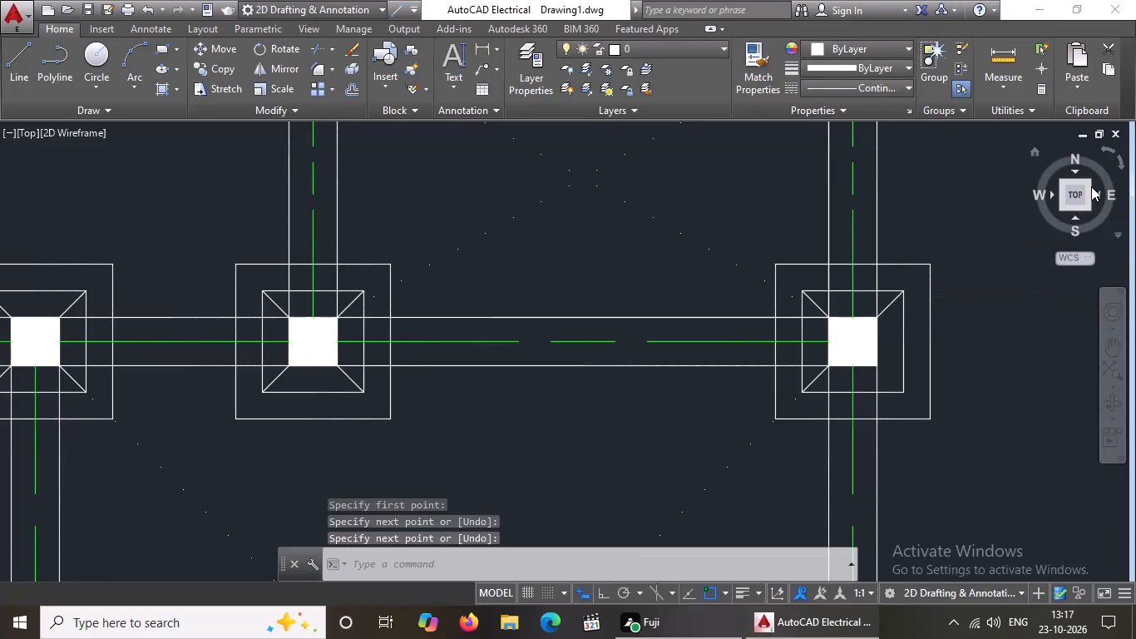
pyautogui.press('Return')
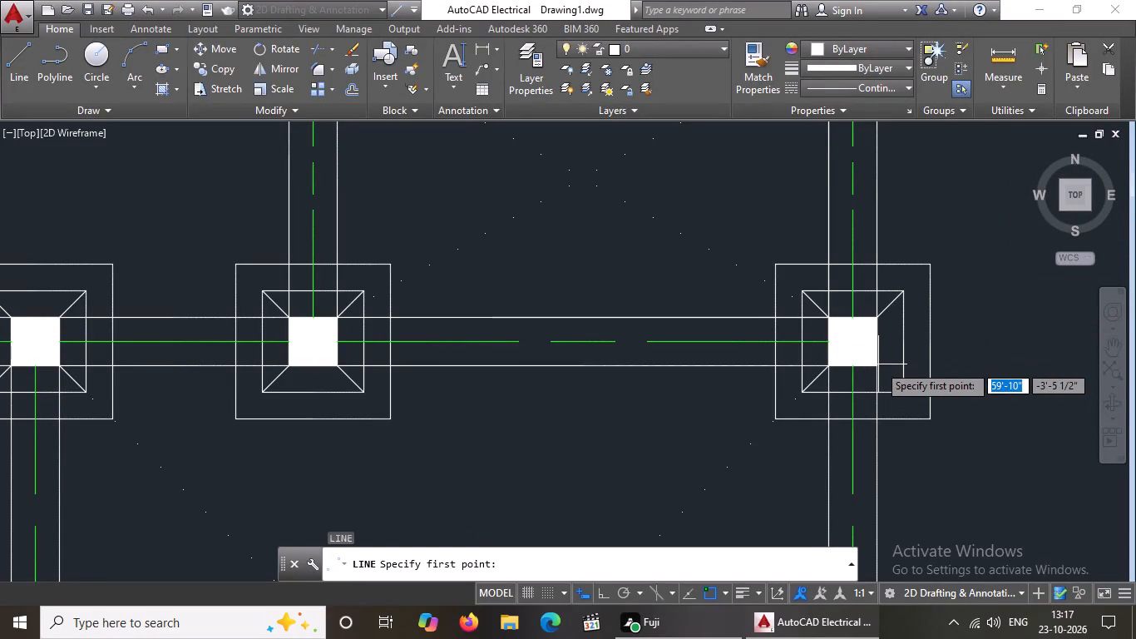
pyautogui.click(877, 365)
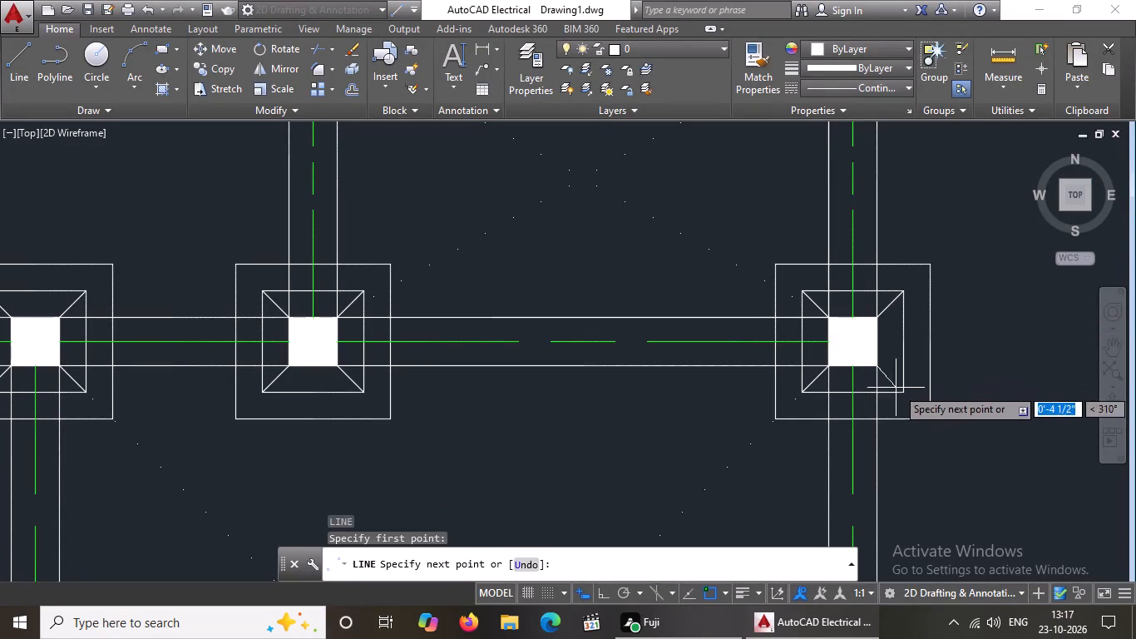
pyautogui.click(903, 392)
pyautogui.scroll(-3, 1046, 323)
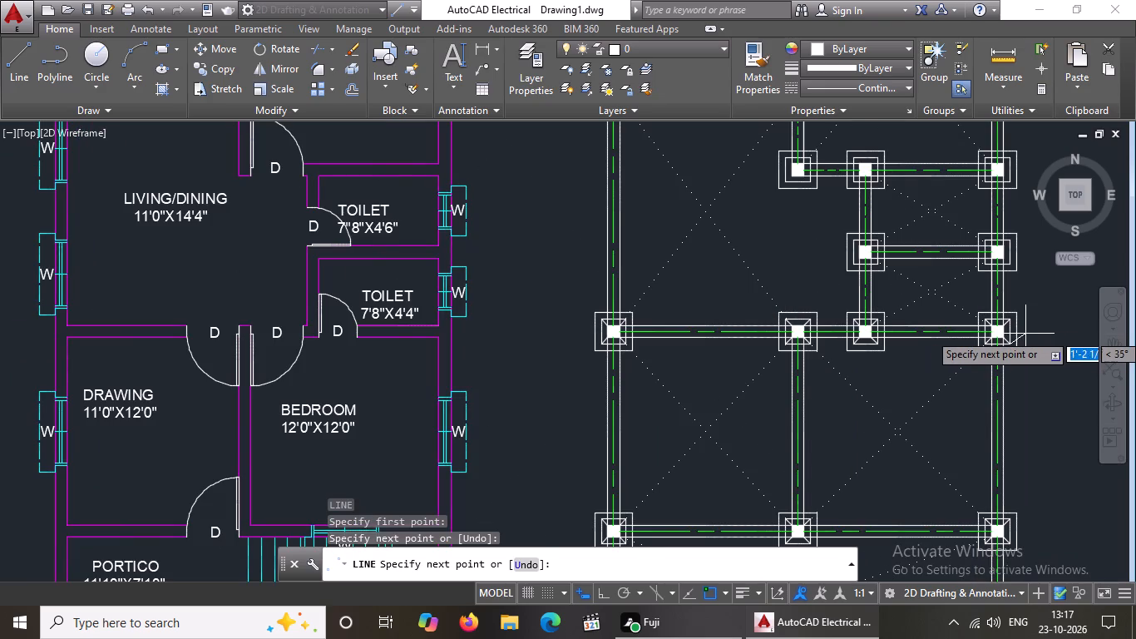
pyautogui.press('Return')
# At the western column of the short two-column row just north, draw diagonal lines joining its western corners to the inner footing square corners.
pyautogui.press('l')
pyautogui.press('Return')
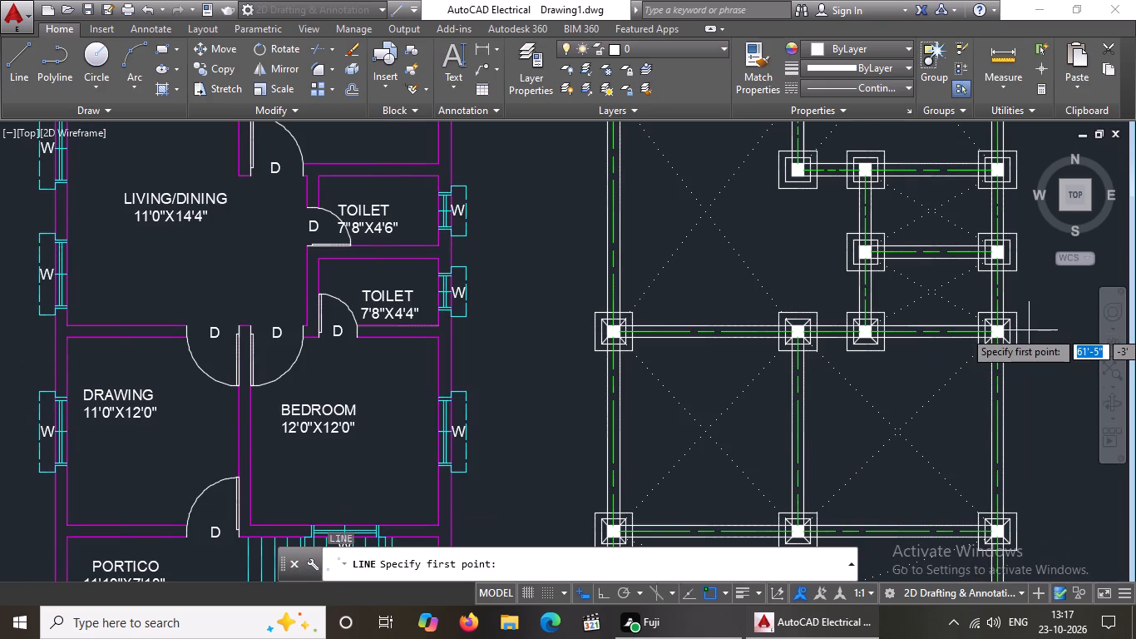
pyautogui.scroll(2, 910, 228)
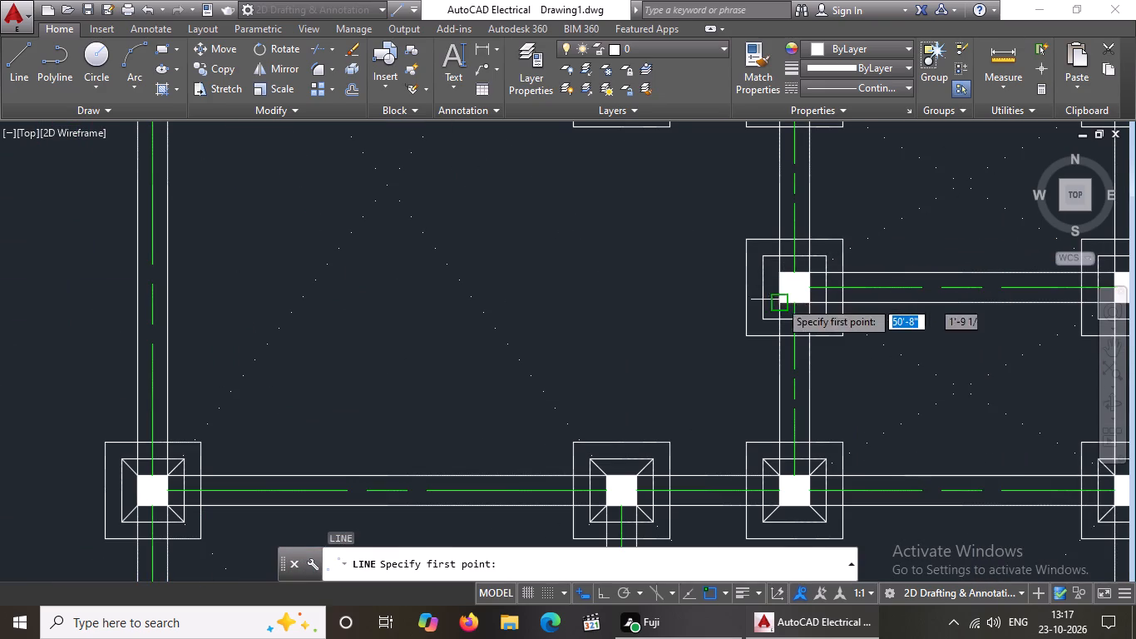
pyautogui.click(759, 320)
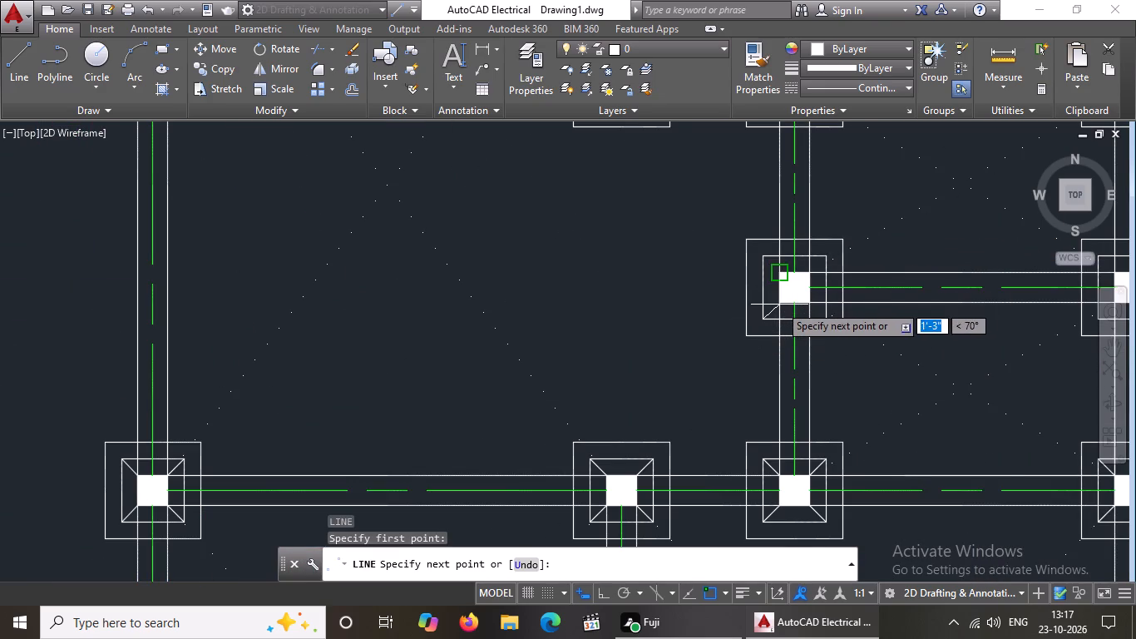
pyautogui.click(781, 302)
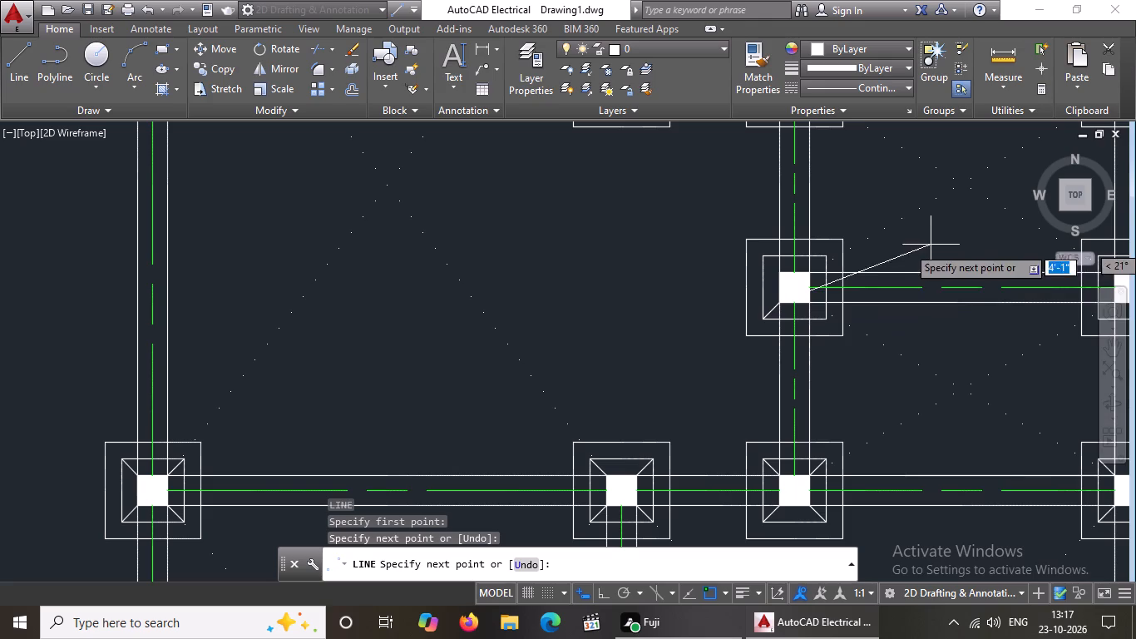
pyautogui.press('Return')
pyautogui.press('l')
pyautogui.press('Return')
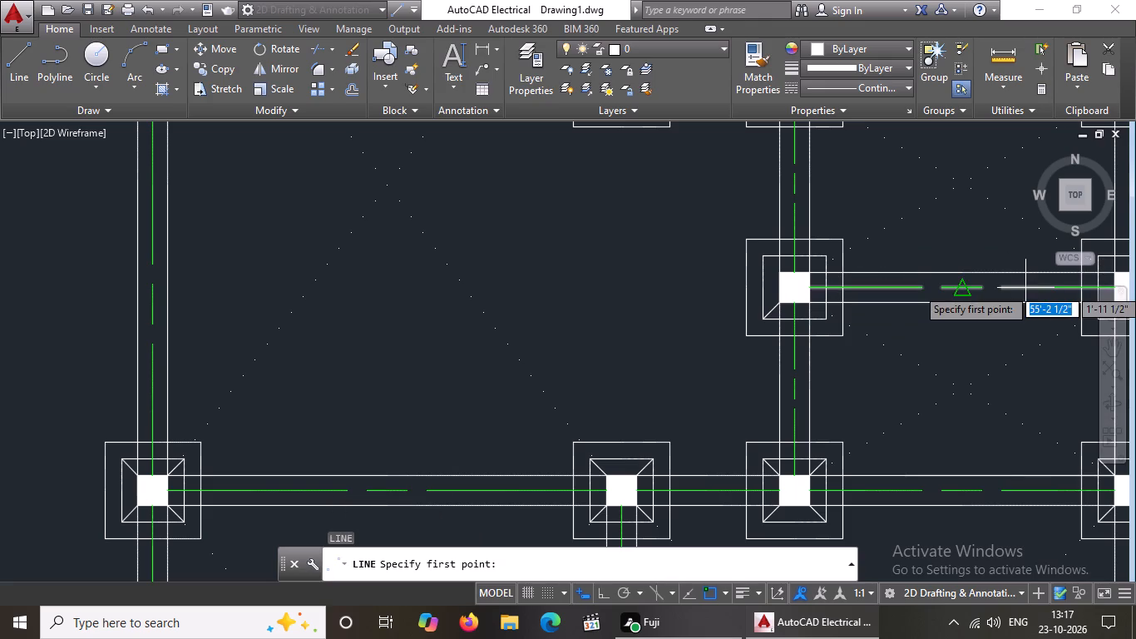
pyautogui.click(768, 255)
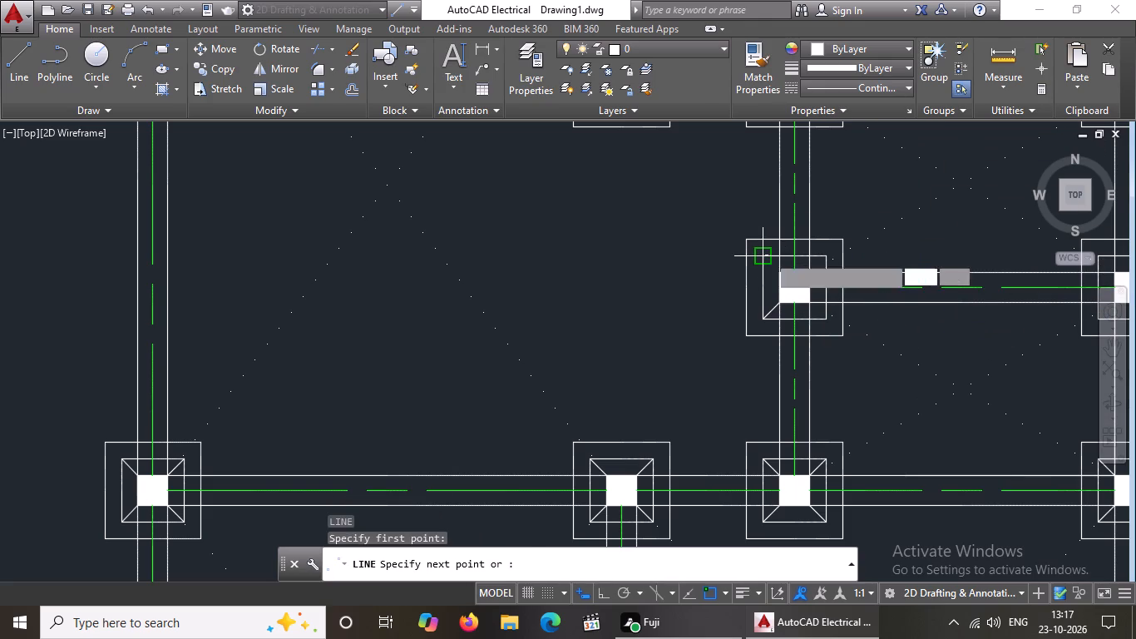
pyautogui.click(781, 273)
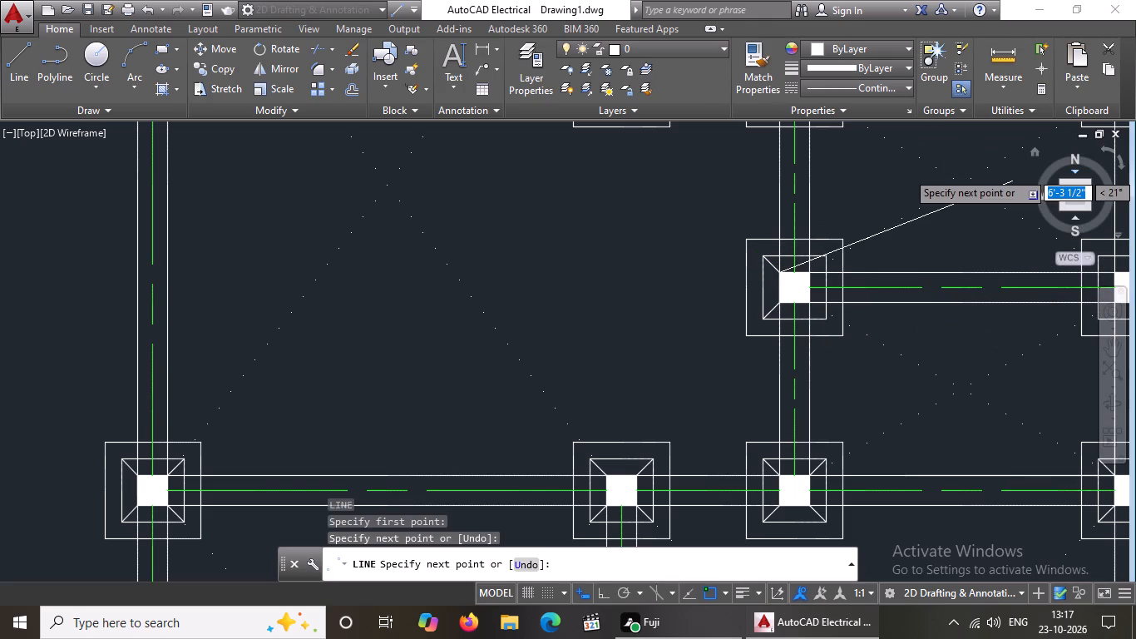
pyautogui.press('Return')
# Draw diagonal lines joining the same western column's northeast and southeast corners to the matching corners of the inner footing square.
pyautogui.press('l')
pyautogui.press('Return')
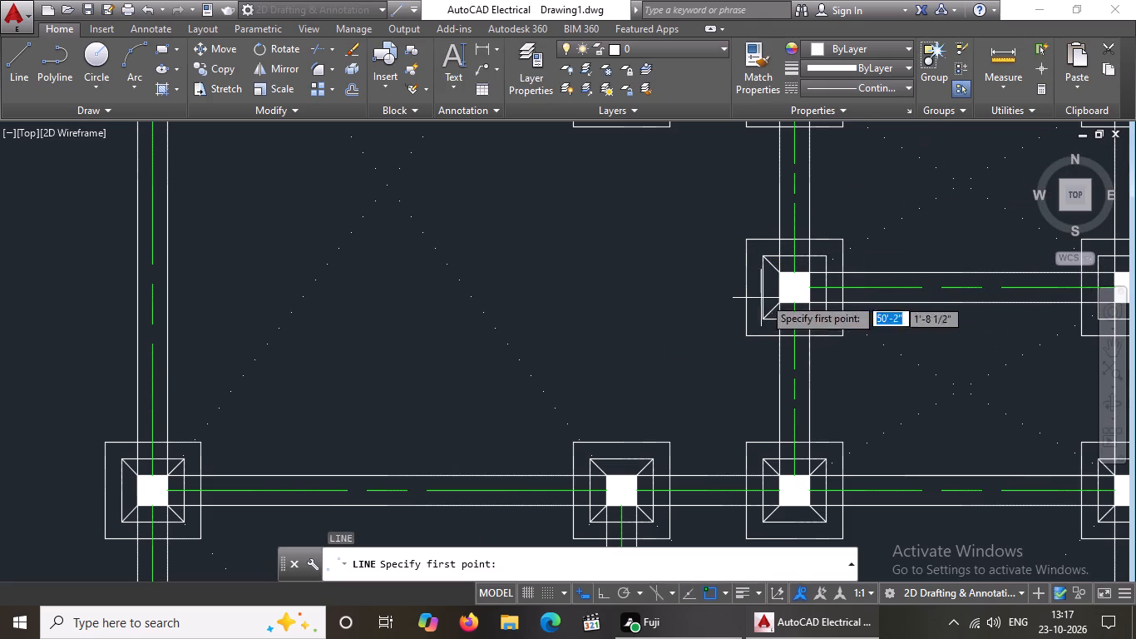
pyautogui.click(803, 272)
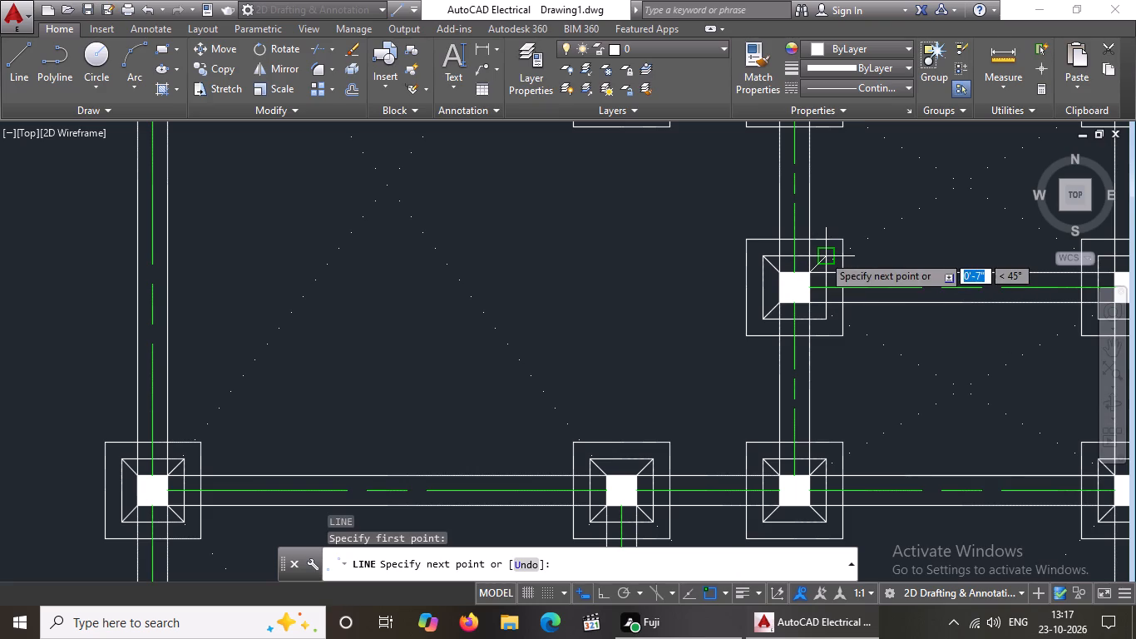
pyautogui.moveTo(823, 255); pyautogui.dragTo(828, 247)
pyautogui.press('Return')
pyautogui.press('l')
pyautogui.press('Return')
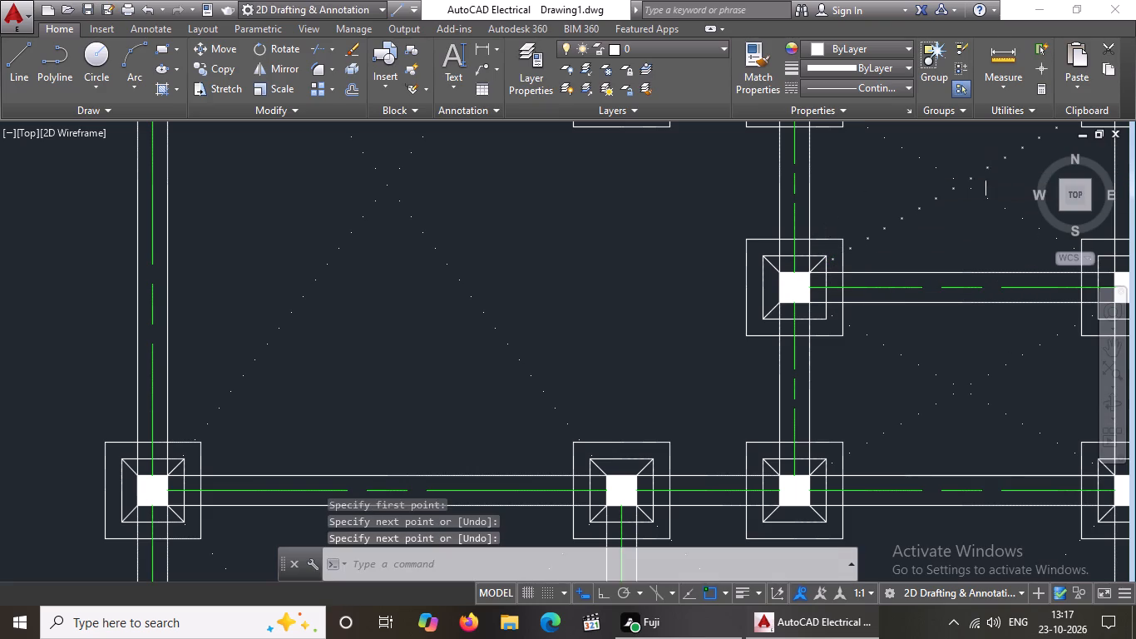
pyautogui.click(817, 301)
pyautogui.click(828, 320)
pyautogui.scroll(-4, 845, 315)
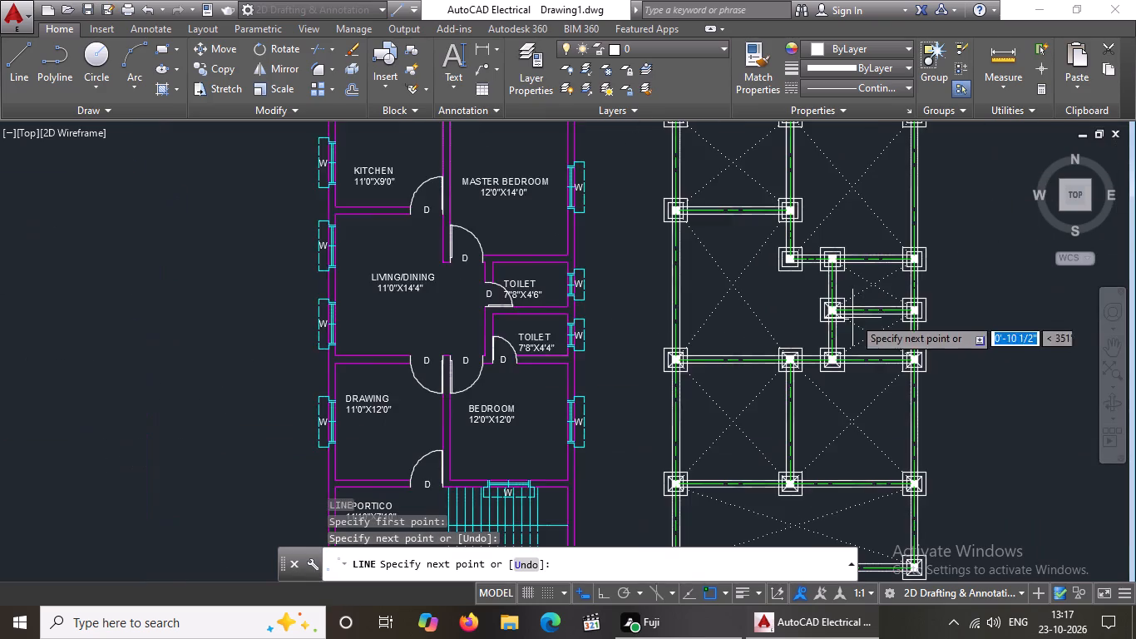
pyautogui.scroll(3, 883, 305)
pyautogui.press('Return')
# At the eastern column of this two-column row, draw diagonal lines joining its two western corners to the matching inner footing square corners.
pyautogui.press('l')
pyautogui.press('Return')
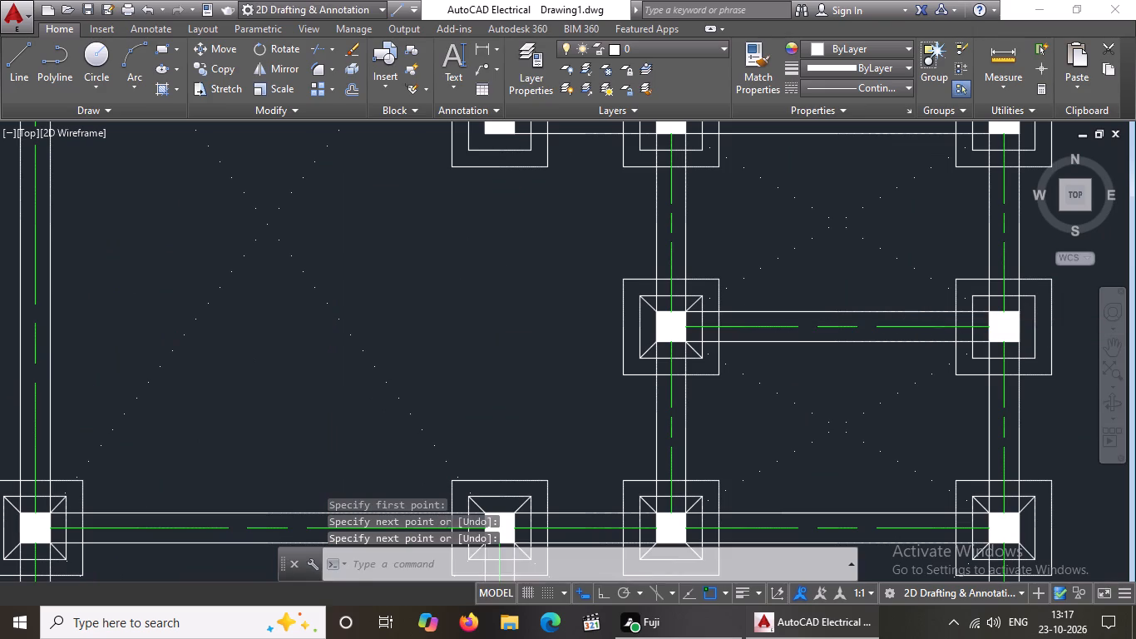
pyautogui.scroll(-1, 1023, 335)
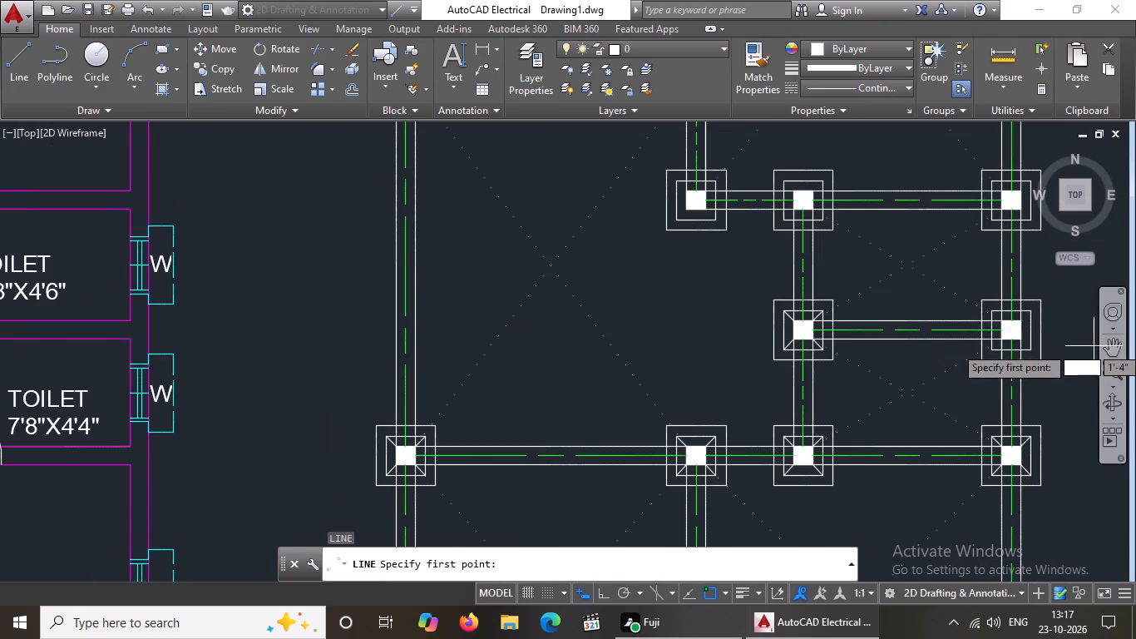
pyautogui.scroll(-3, 1090, 341)
pyautogui.moveTo(1047, 358); pyautogui.dragTo(852, 375, button='middle')
pyautogui.scroll(4, 902, 377)
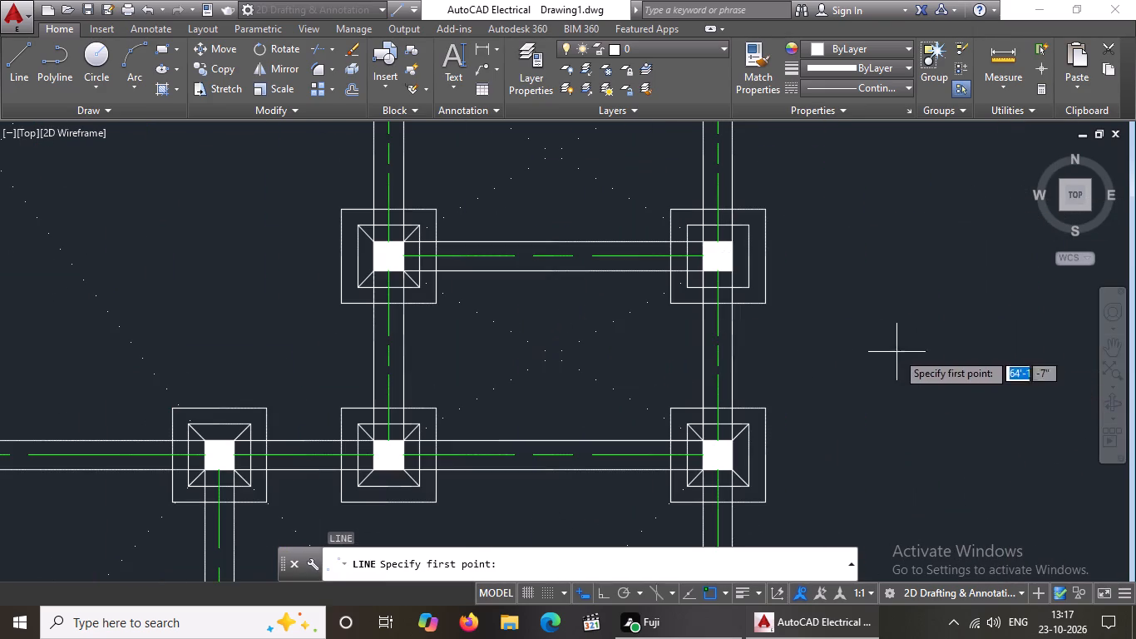
pyautogui.click(689, 284)
pyautogui.moveTo(701, 270); pyautogui.dragTo(709, 265)
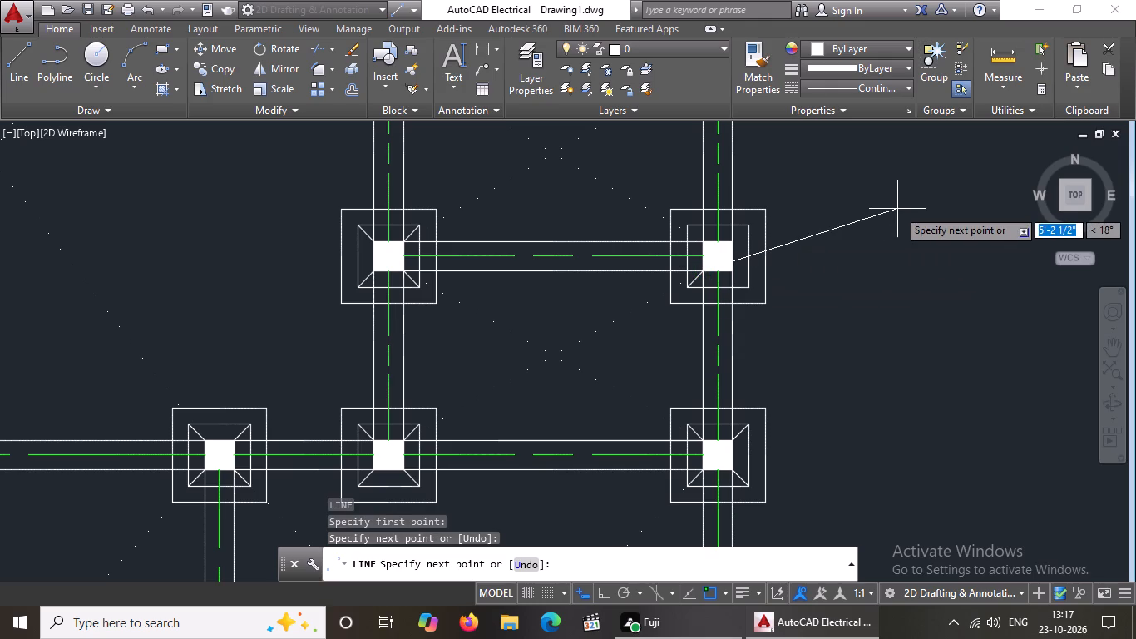
pyautogui.press('Return')
pyautogui.press('l')
pyautogui.press('Return')
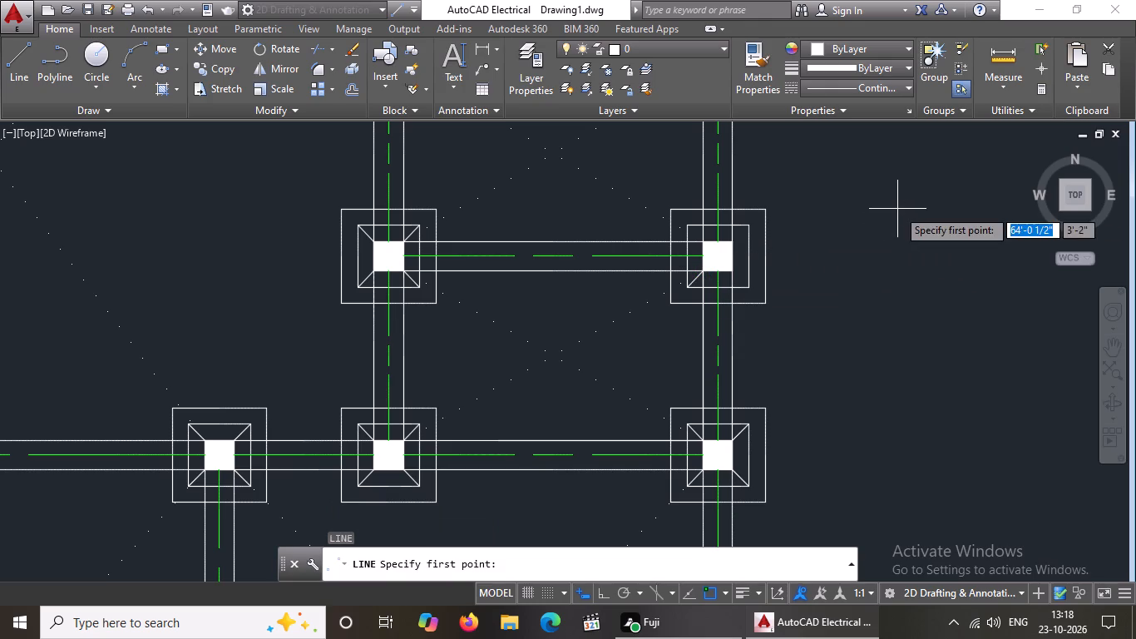
pyautogui.click(690, 225)
pyautogui.click(704, 244)
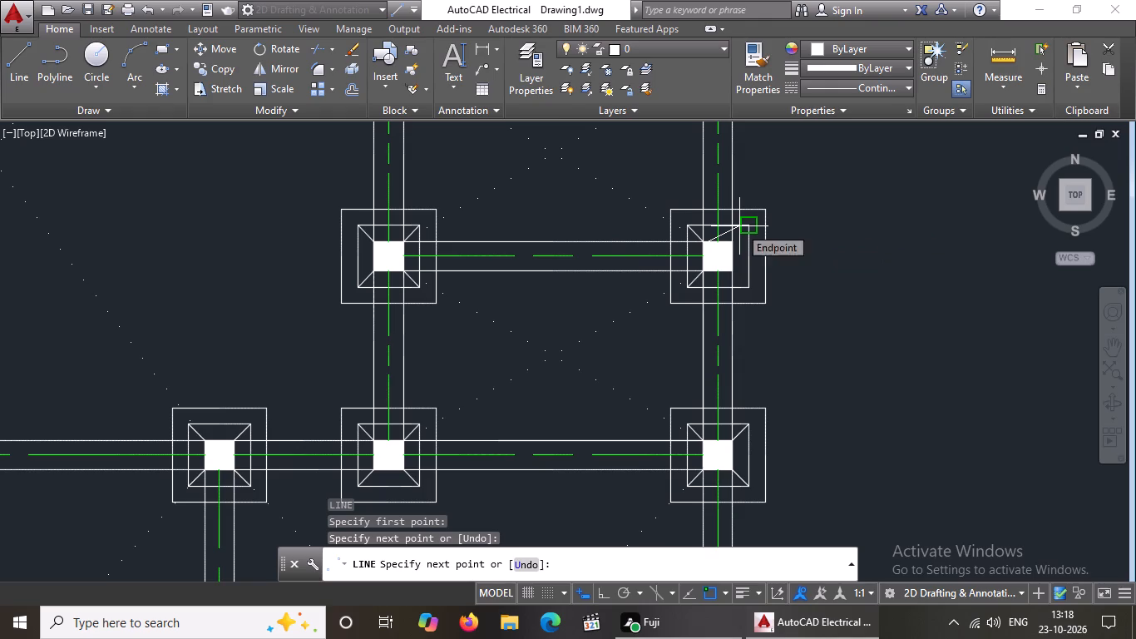
pyautogui.hotkey('ctrl', 'z')
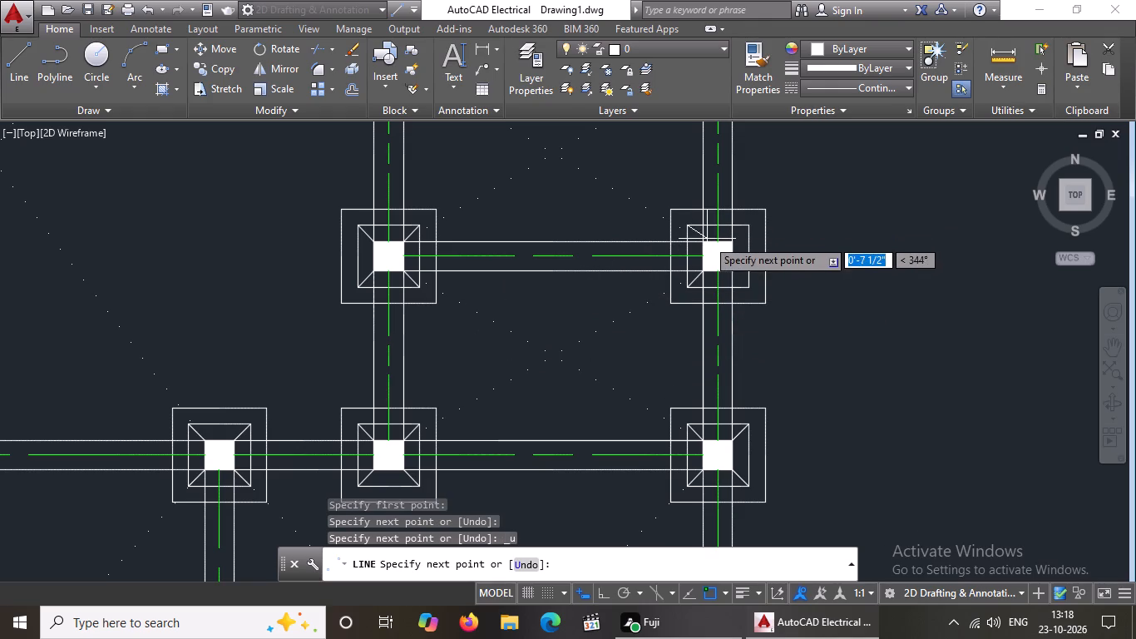
pyautogui.click(705, 243)
pyautogui.press('Return')
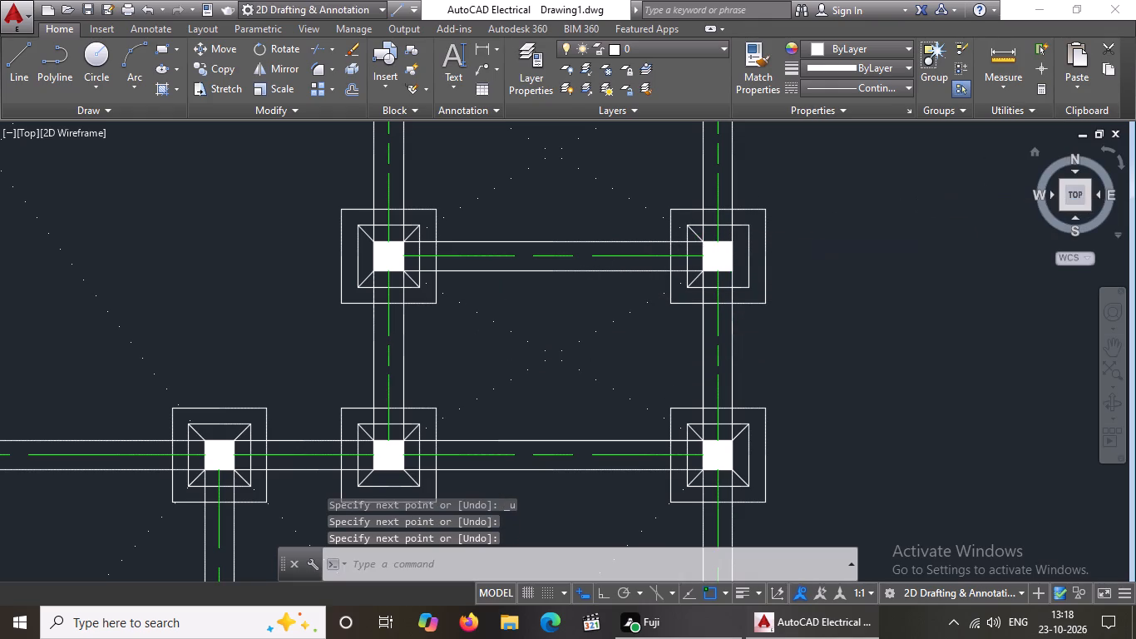
# Draw diagonal lines joining the same eastern column's northeast and southeast corners to the matching corners of the inner footing square.
pyautogui.press('l')
pyautogui.press('Return')
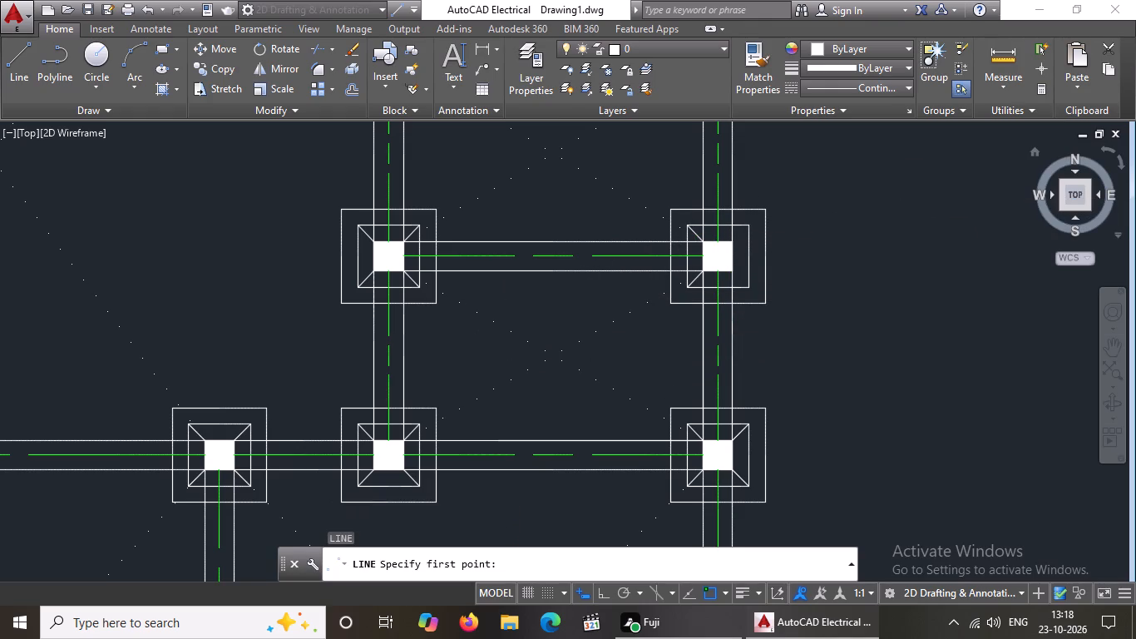
pyautogui.click(732, 239)
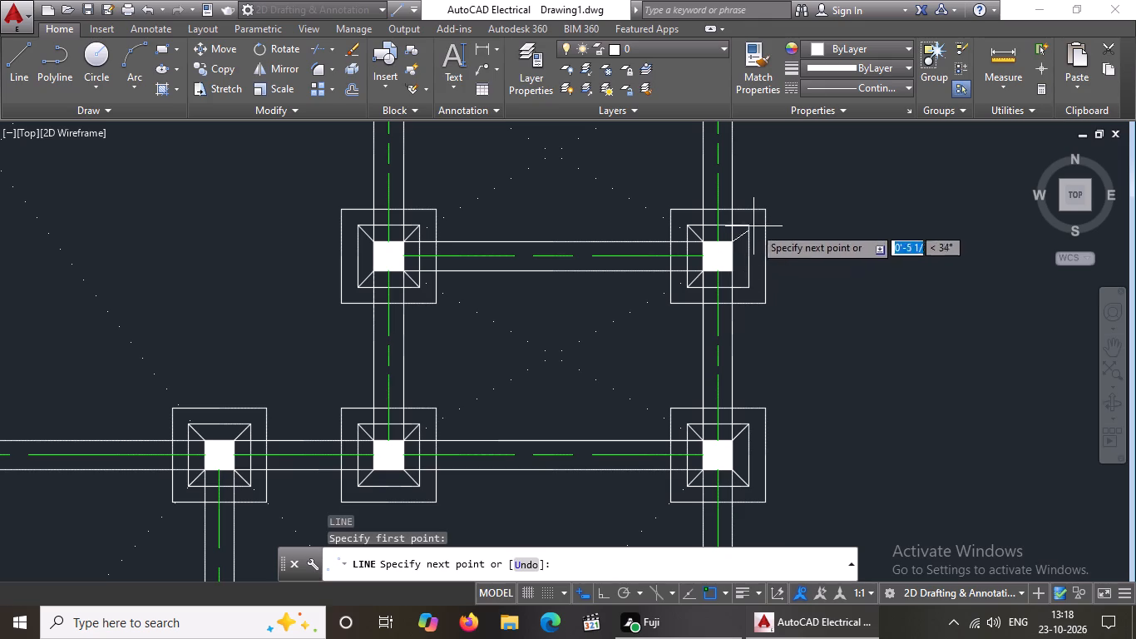
pyautogui.moveTo(744, 226); pyautogui.dragTo(793, 209)
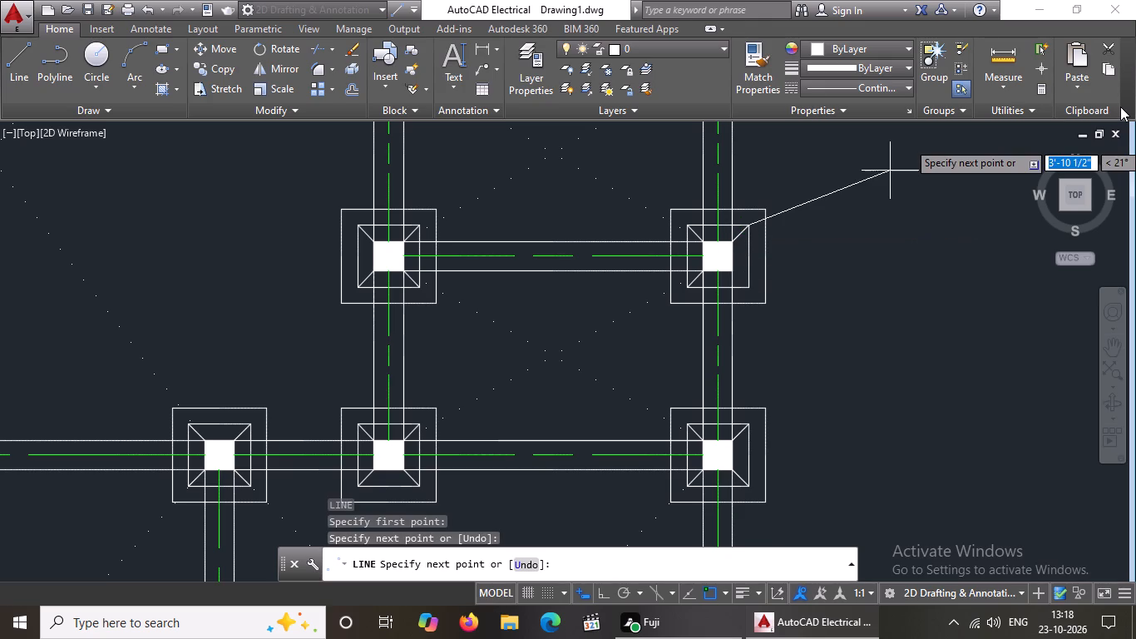
pyautogui.press('Return')
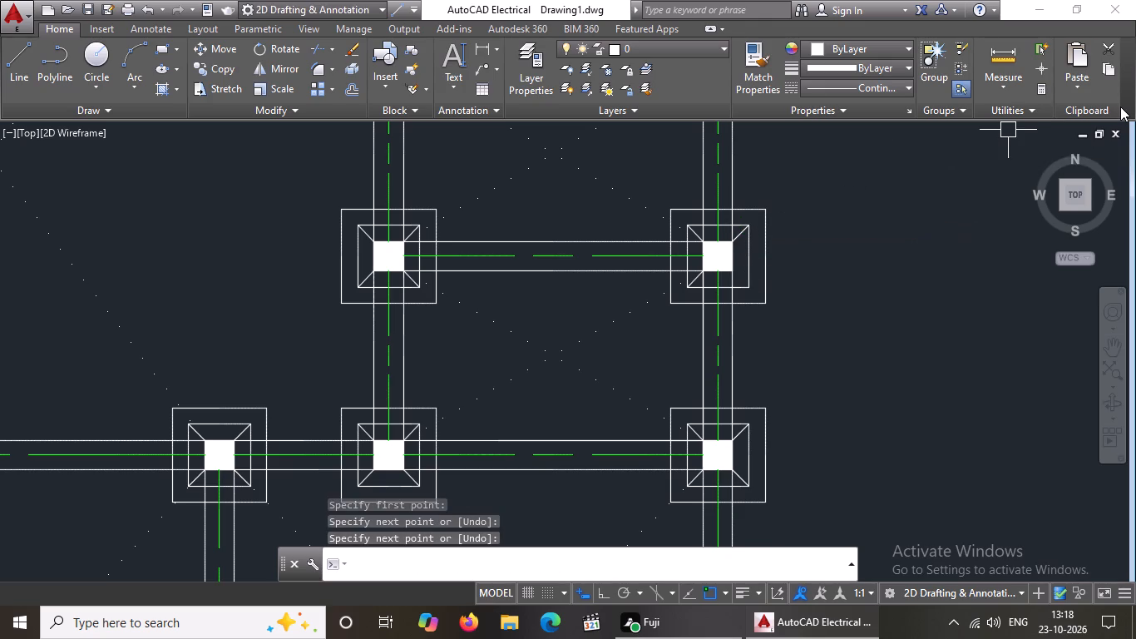
pyautogui.press('l')
pyautogui.press('Return')
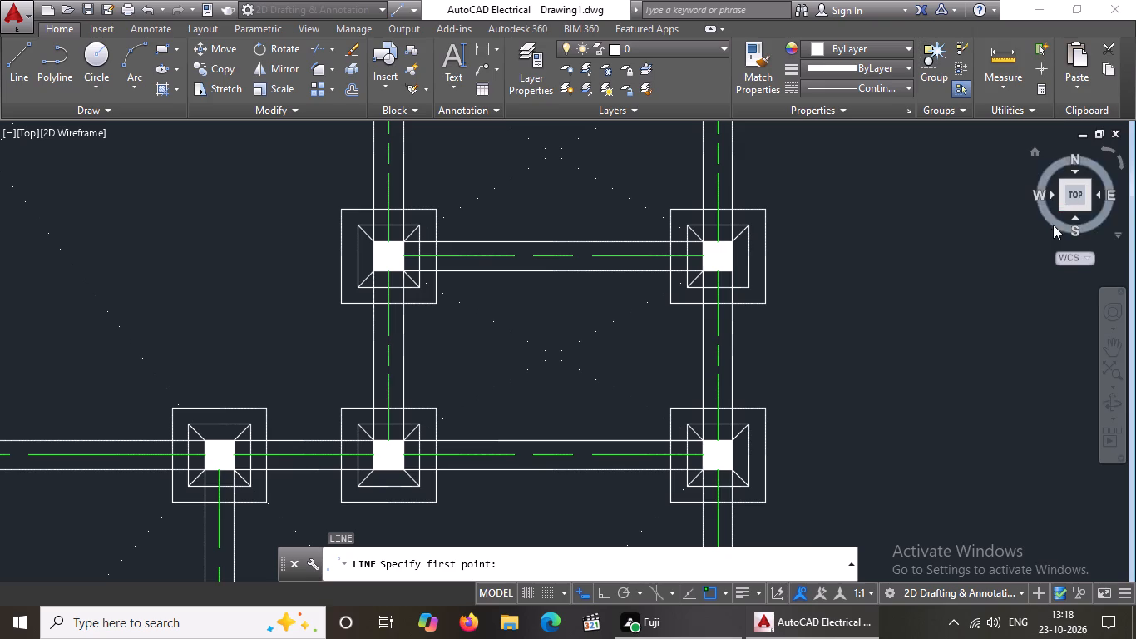
pyautogui.click(732, 270)
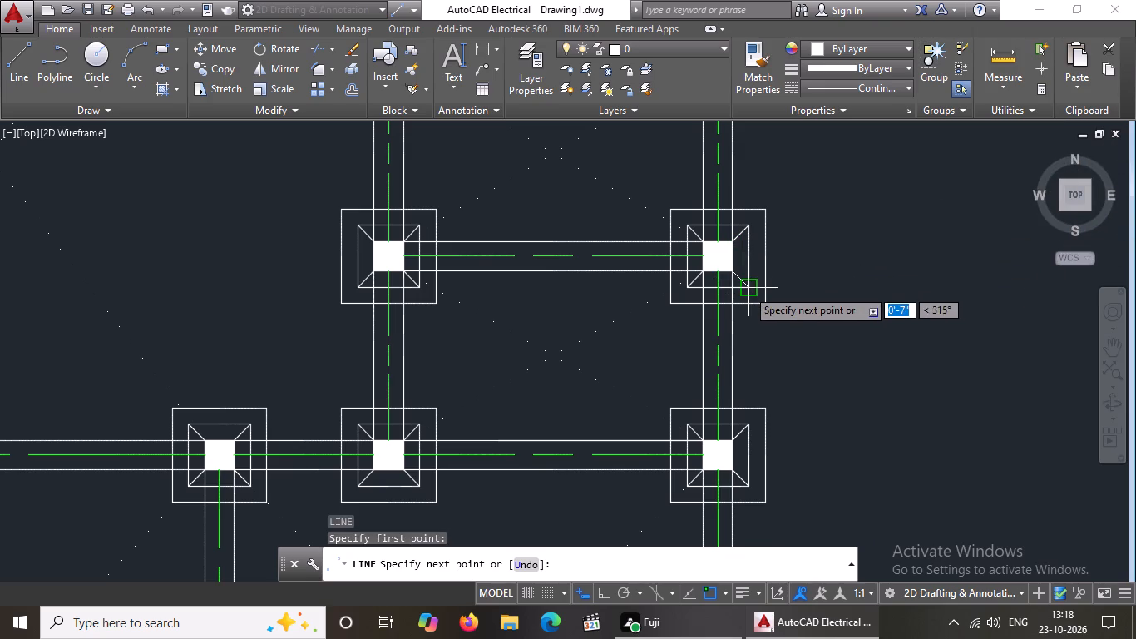
pyautogui.click(747, 289)
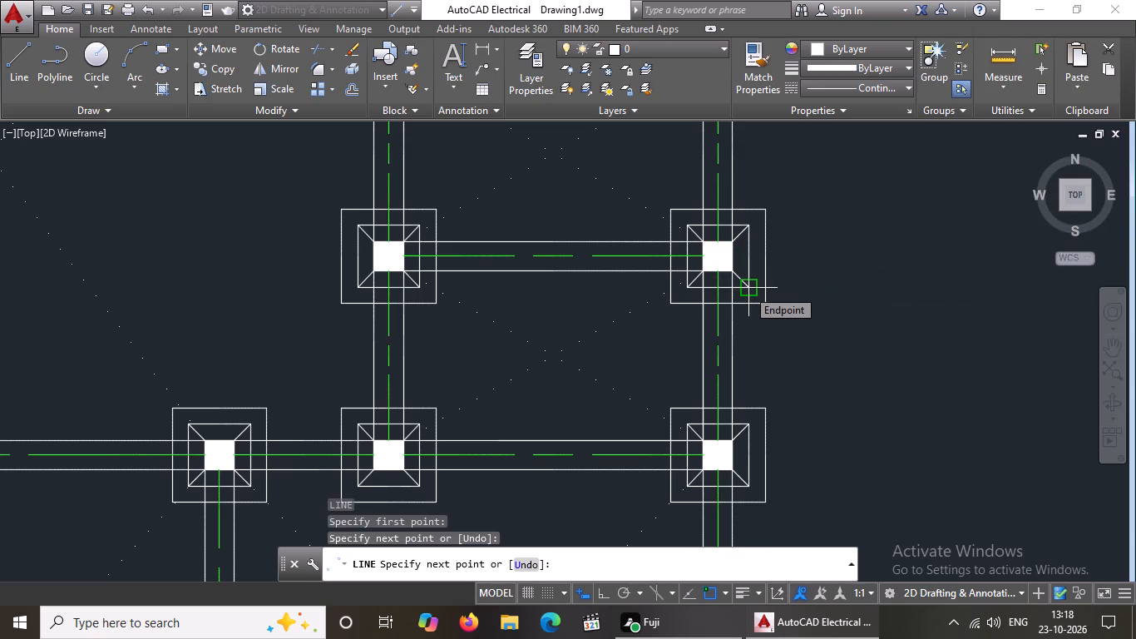
pyautogui.press('Return')
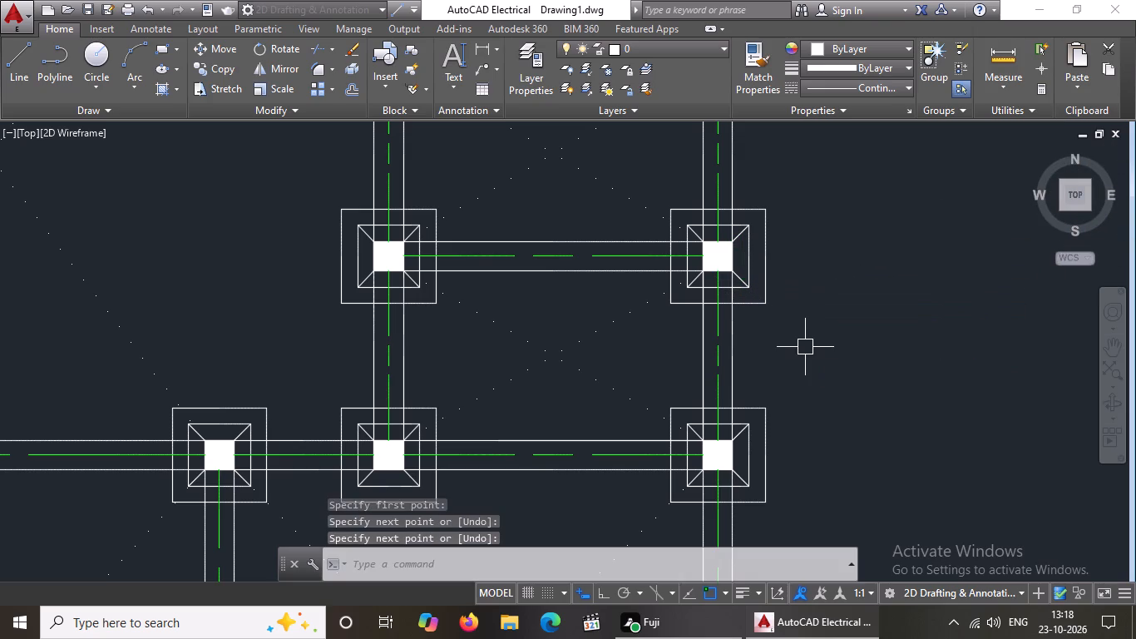
# At the westernmost column of the three-column row just north, draw diagonal lines joining its two western corners to the inner footing square corners.
pyautogui.scroll(-3, 258, 171)
pyautogui.moveTo(242, 207); pyautogui.dragTo(380, 350, button='middle')
pyautogui.scroll(2, 426, 372)
pyautogui.scroll(-1, 451, 349)
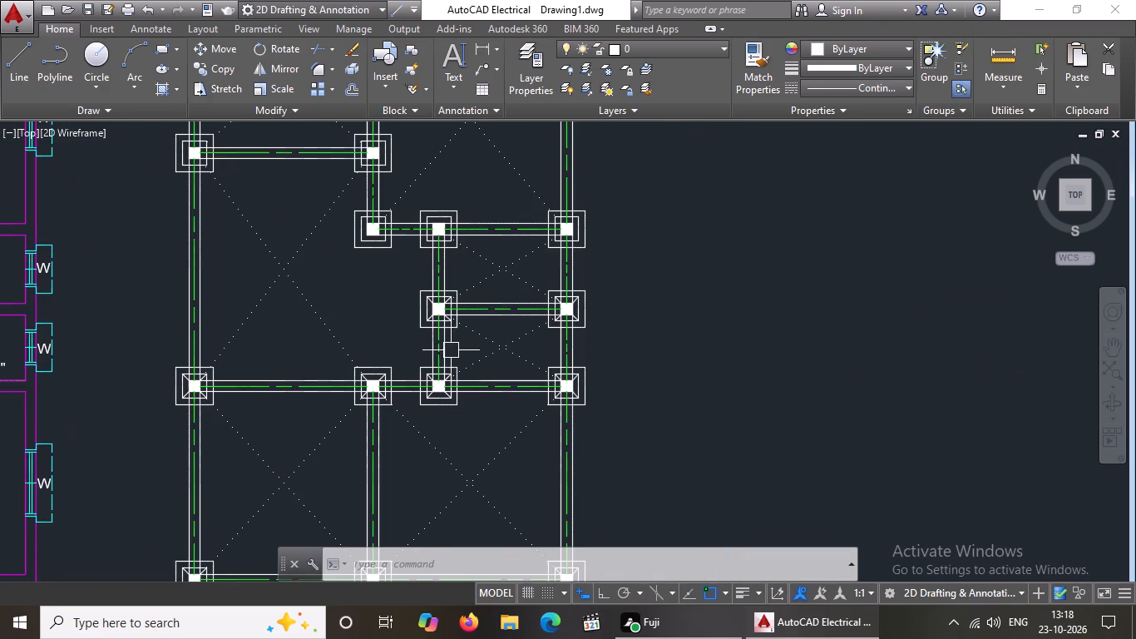
pyautogui.moveTo(469, 353); pyautogui.dragTo(606, 388, button='middle')
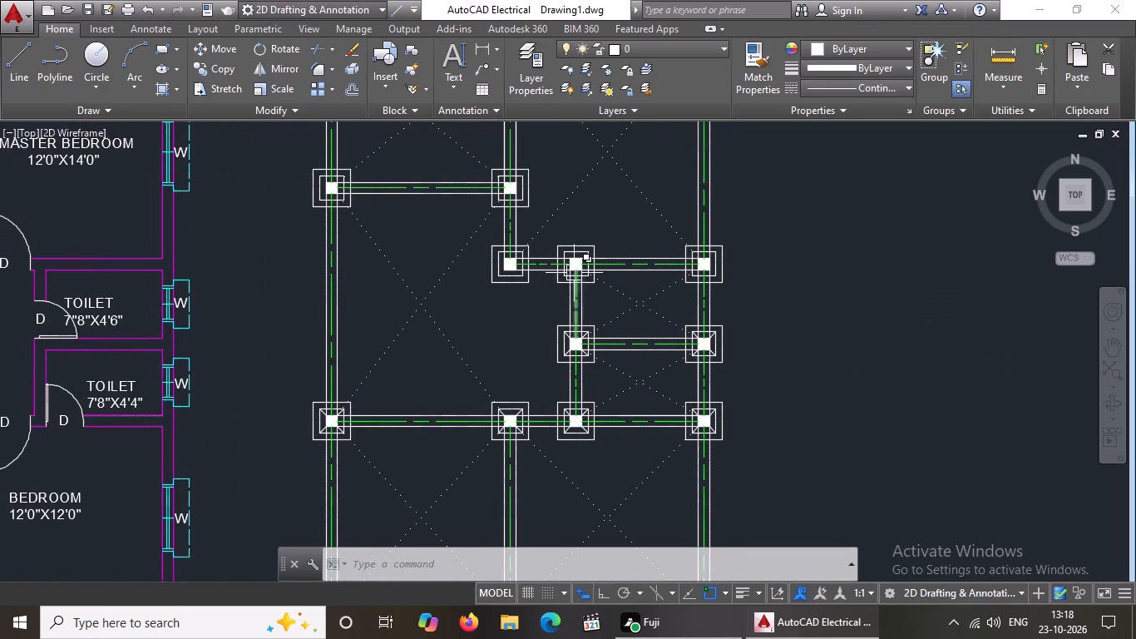
pyautogui.scroll(2, 482, 272)
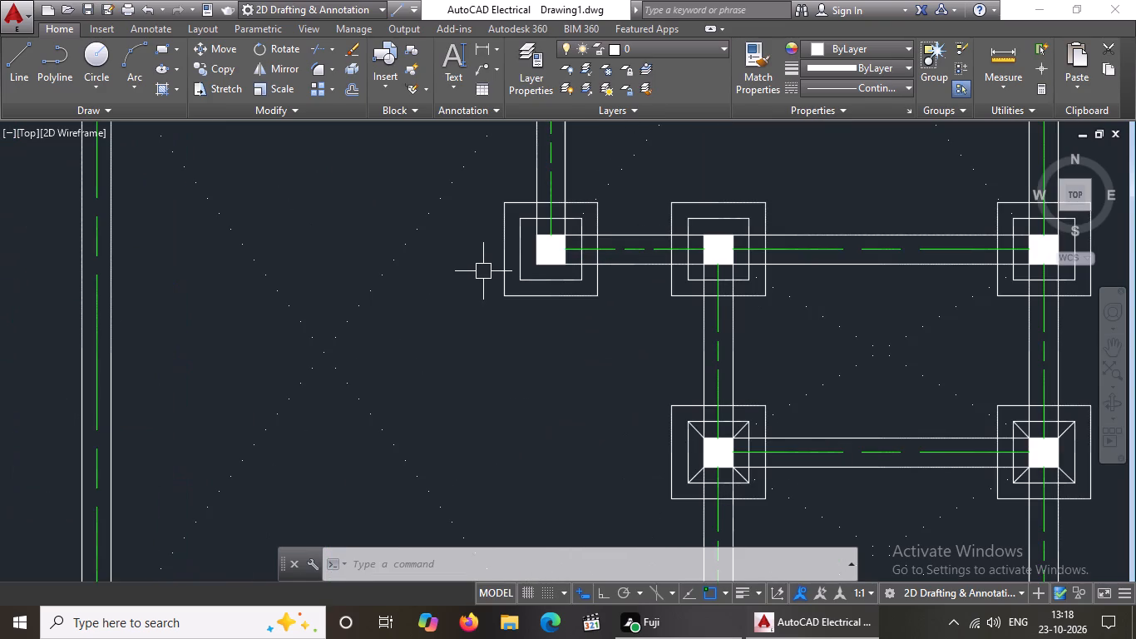
pyautogui.press('l')
pyautogui.press('Return')
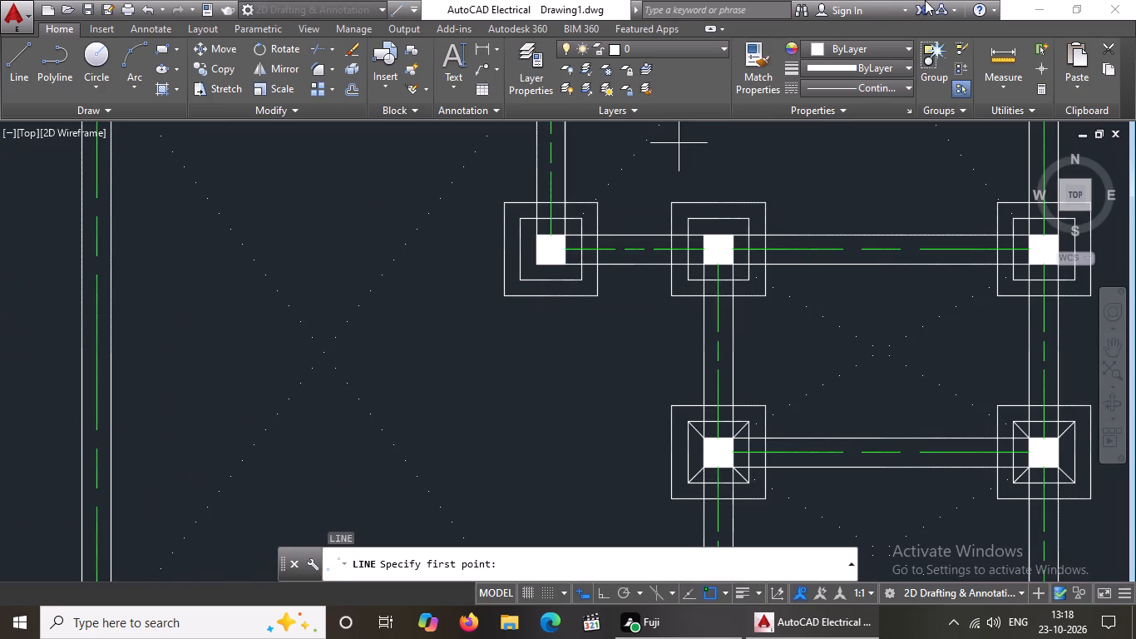
pyautogui.click(525, 281)
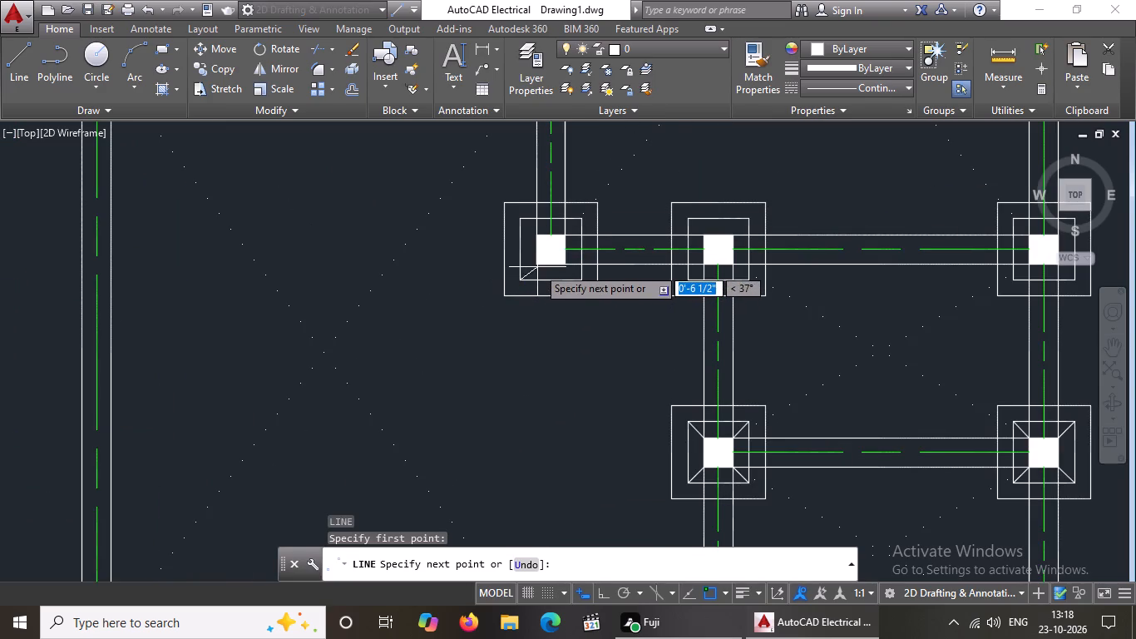
pyautogui.click(537, 264)
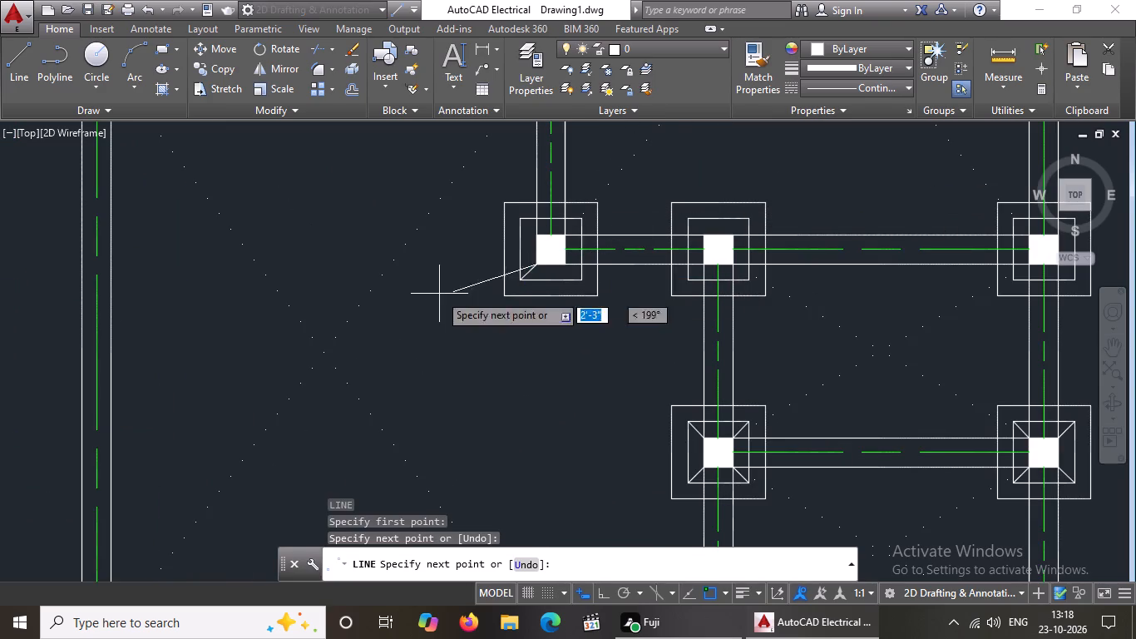
pyautogui.press('Return')
pyautogui.press('l')
pyautogui.press('Return')
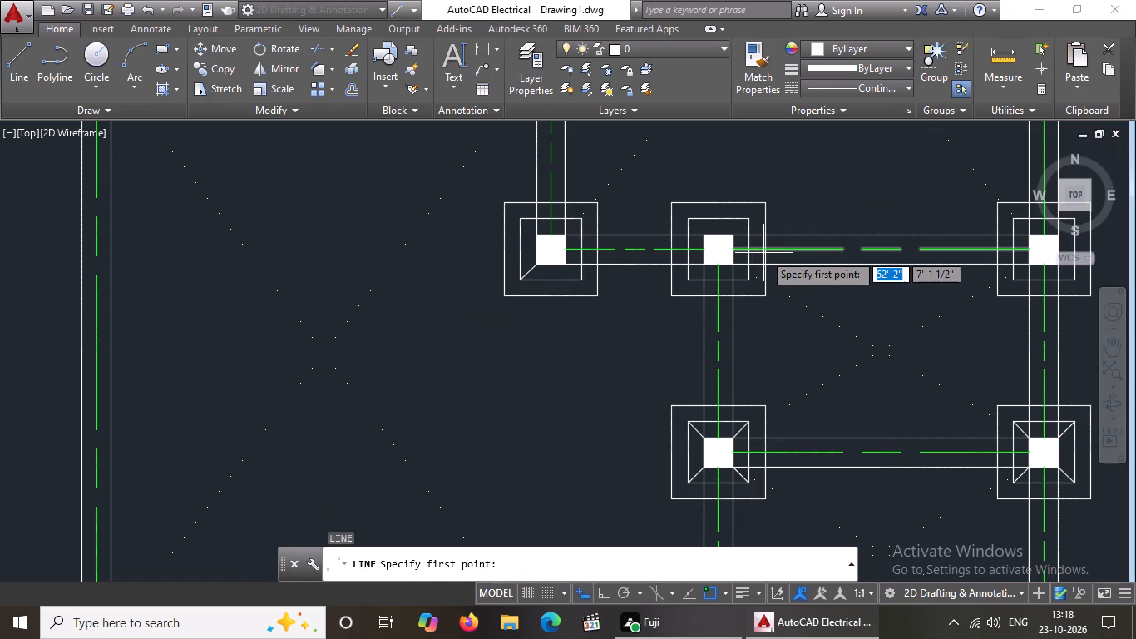
pyautogui.click(520, 219)
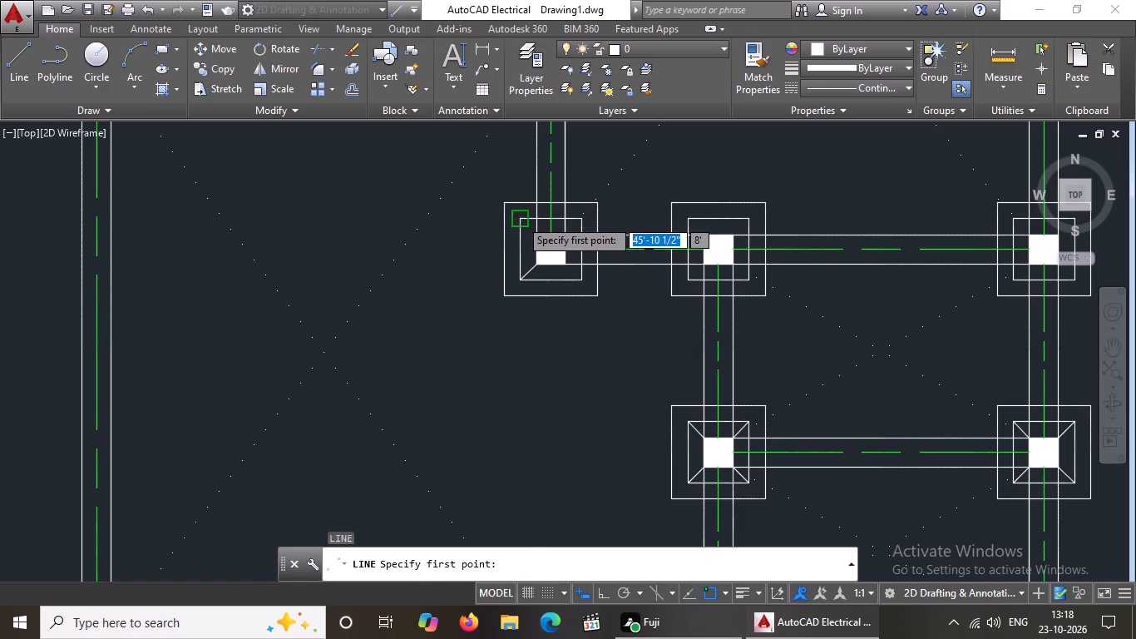
pyautogui.moveTo(536, 235); pyautogui.dragTo(536, 235)
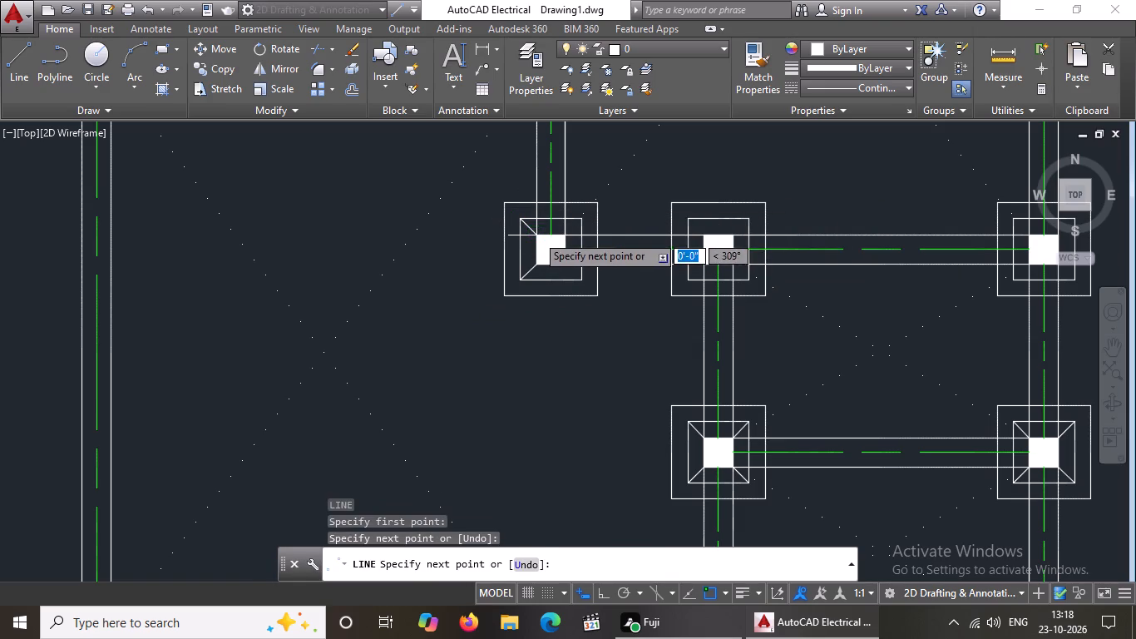
pyautogui.moveTo(536, 235); pyautogui.dragTo(551, 242)
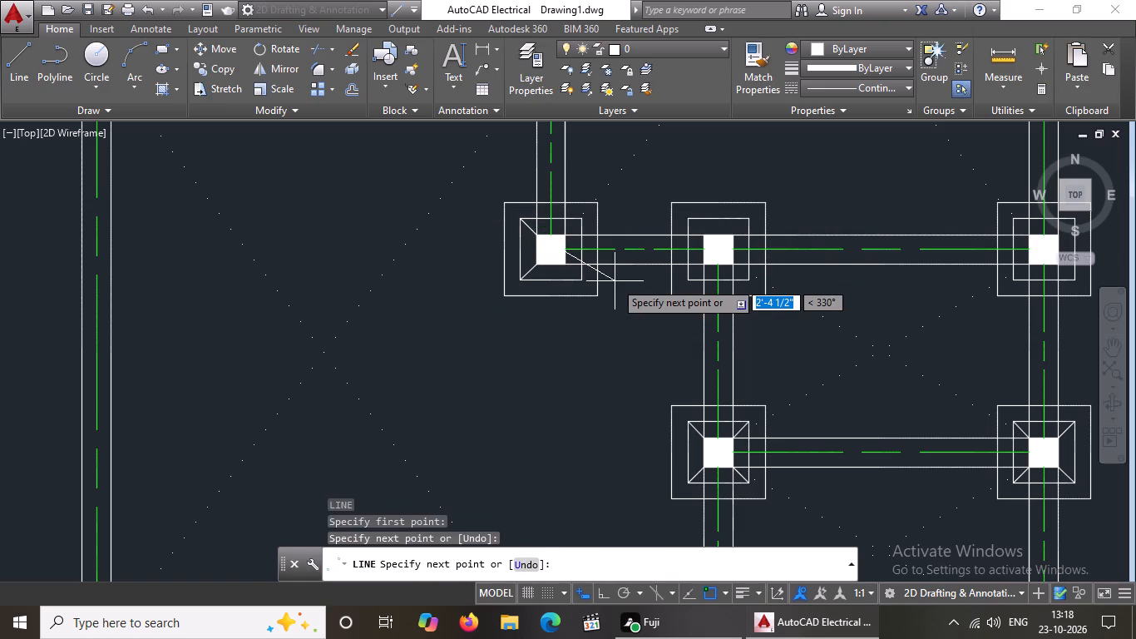
pyautogui.press('Return')
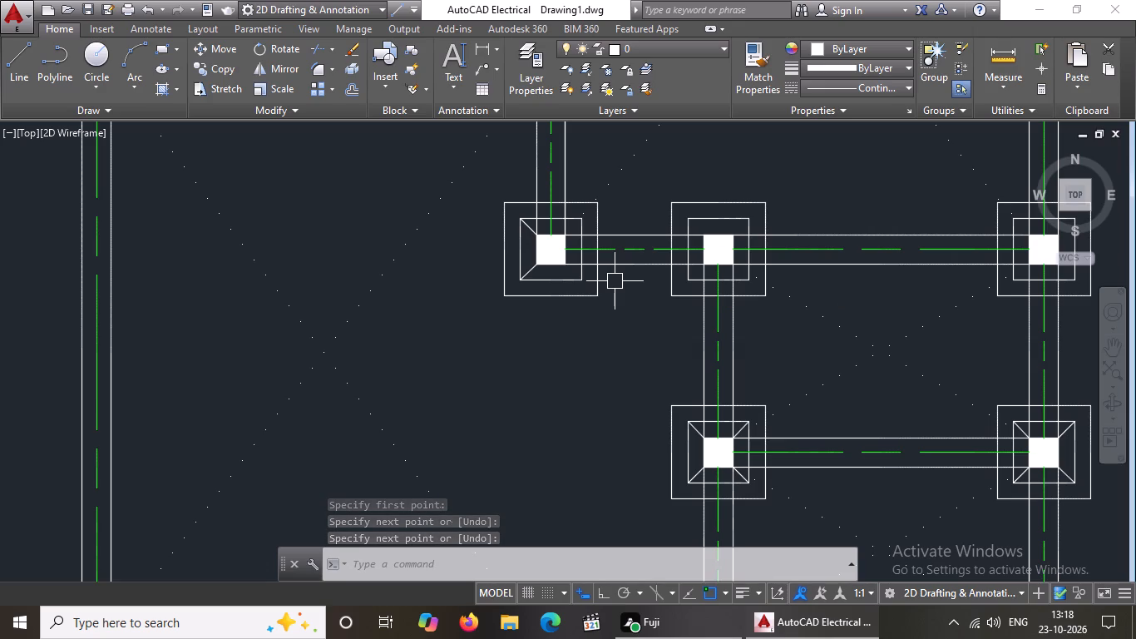
# Draw diagonal lines joining the same westernmost column's northeast and southeast corners to the matching corners of the inner footing square.
pyautogui.press('l')
pyautogui.press('Return')
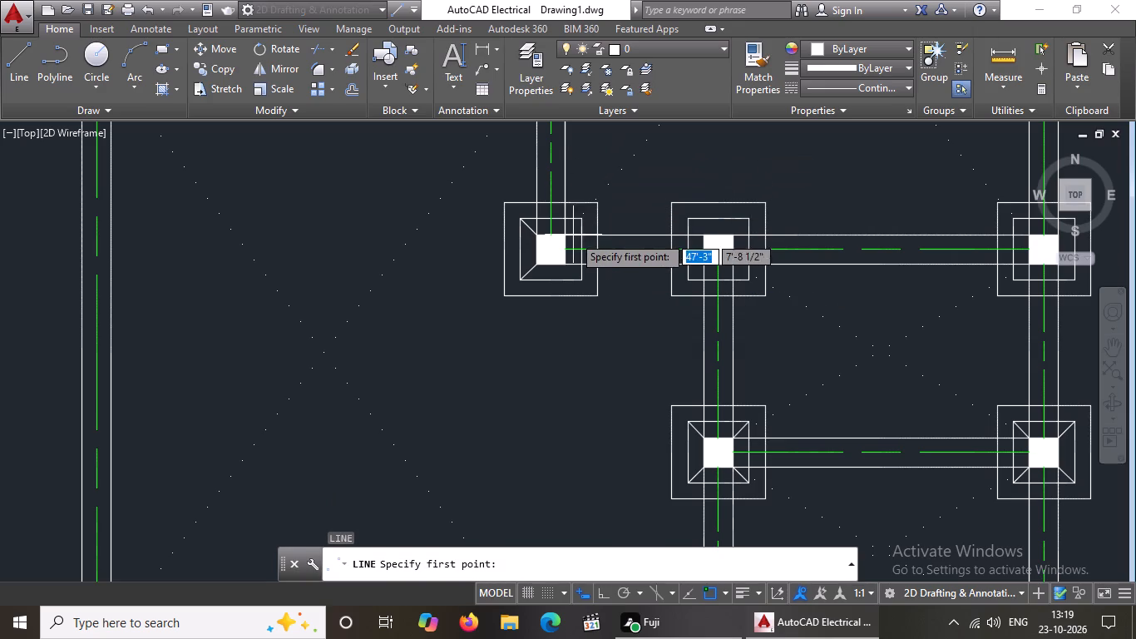
pyautogui.click(561, 234)
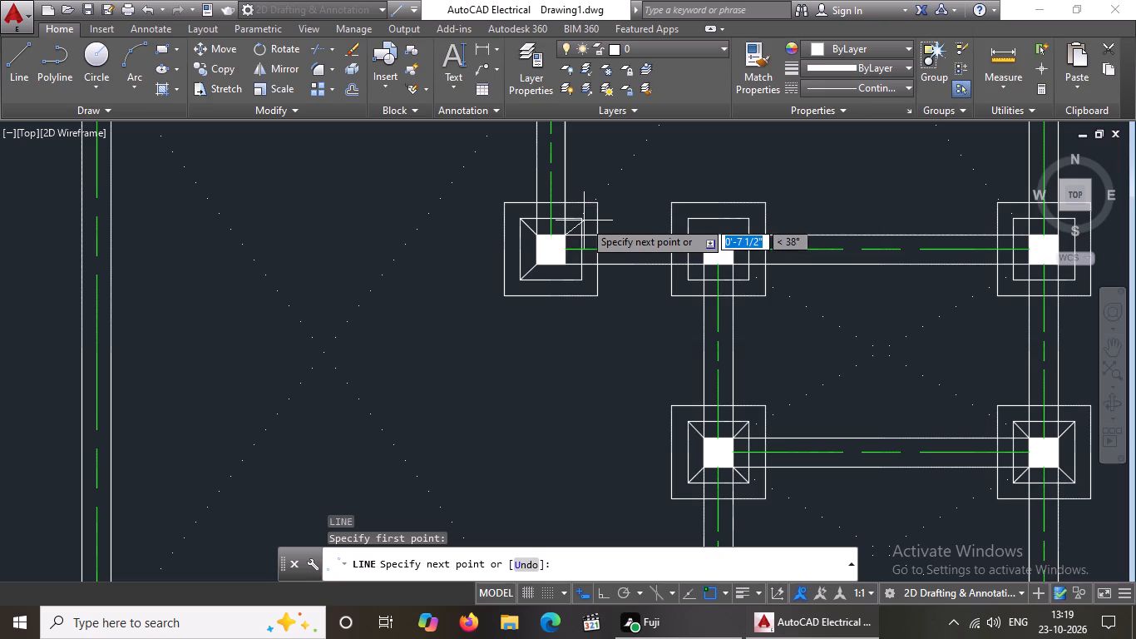
pyautogui.click(581, 219)
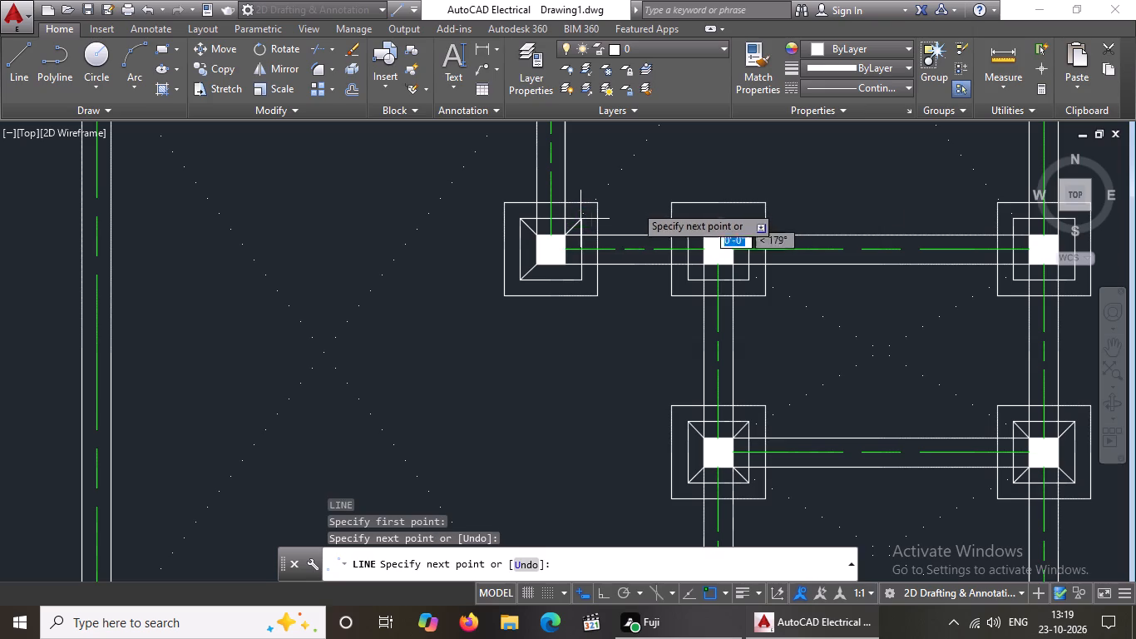
pyautogui.press('Return')
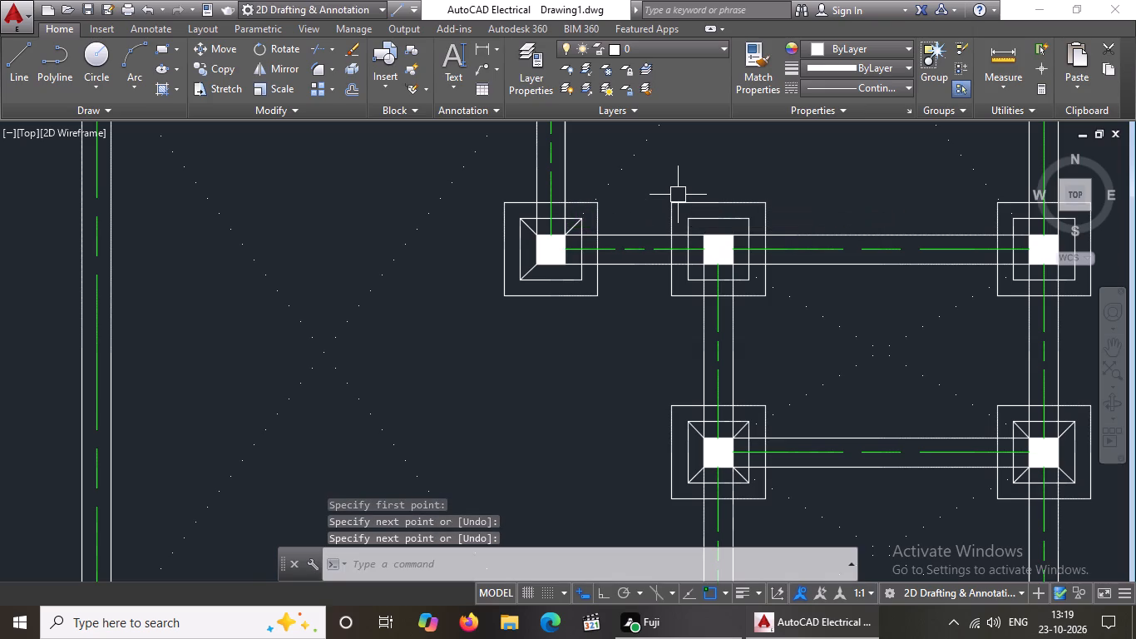
pyautogui.press('l')
pyautogui.press('Return')
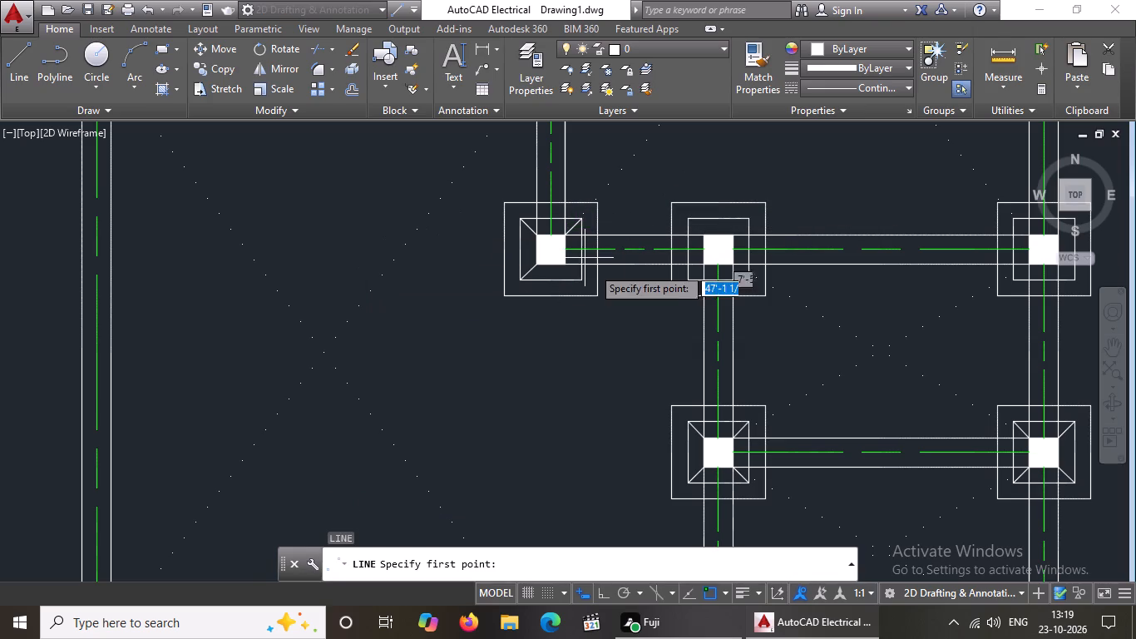
pyautogui.moveTo(561, 265); pyautogui.dragTo(569, 271)
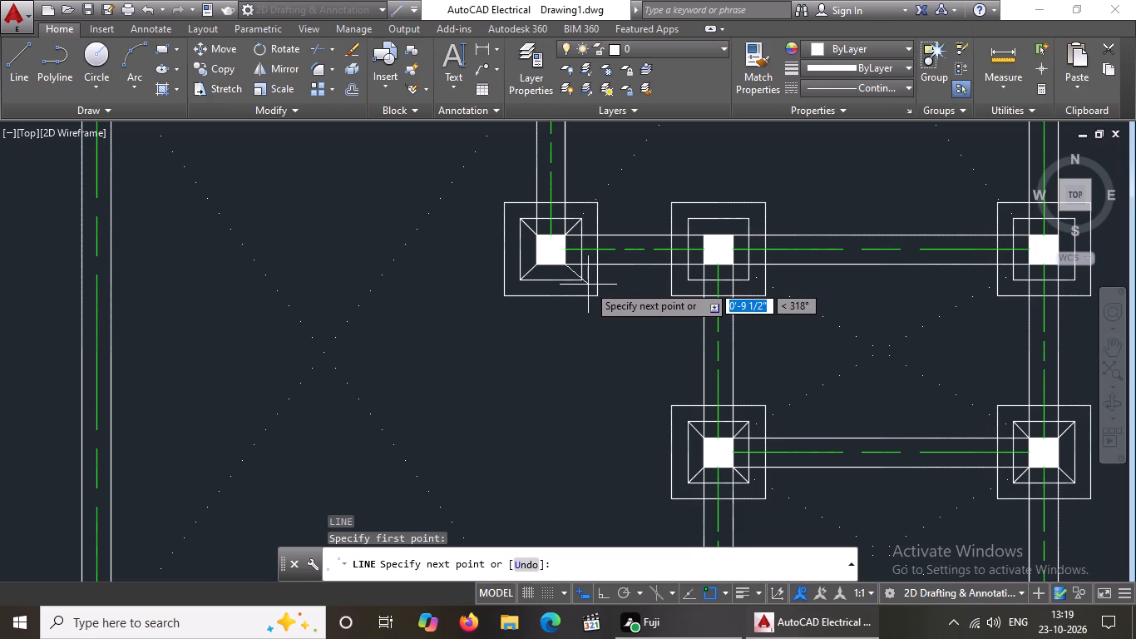
pyautogui.click(579, 281)
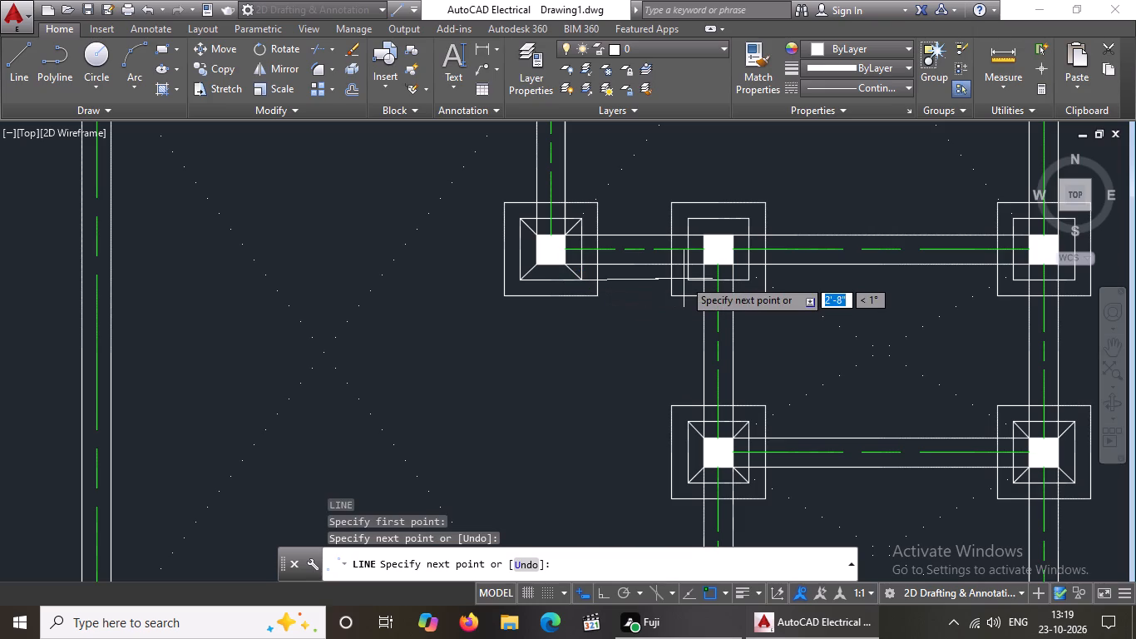
pyautogui.press('Return')
# At the middle column of this three-column row, draw diagonal lines joining its two northern corners to the matching inner footing square corners.
pyautogui.press('l')
pyautogui.press('Return')
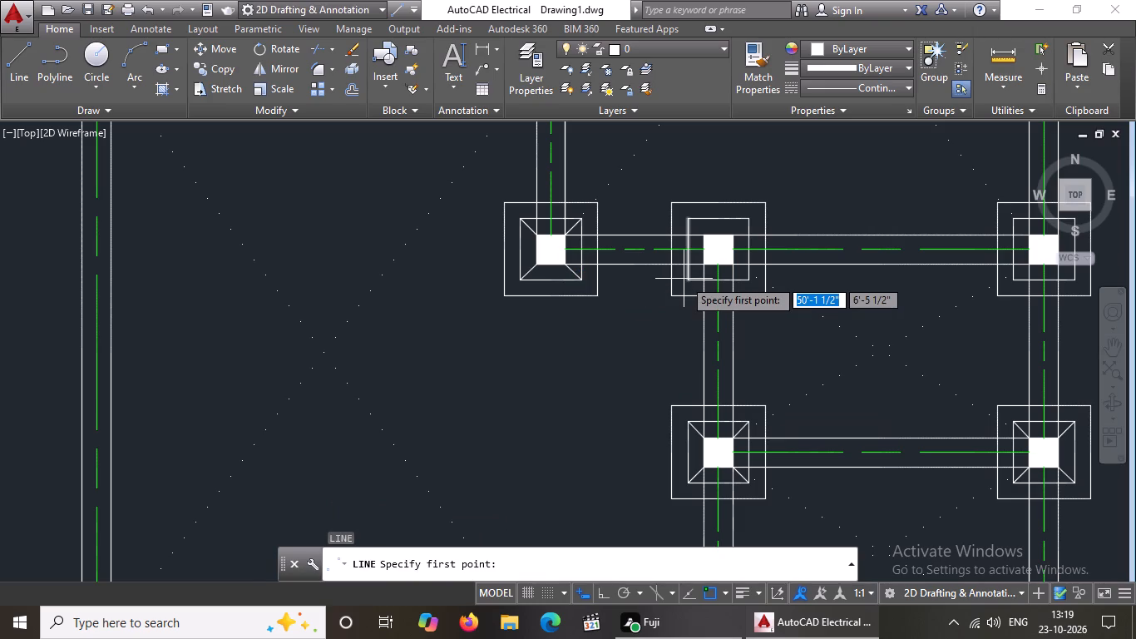
pyautogui.click(692, 220)
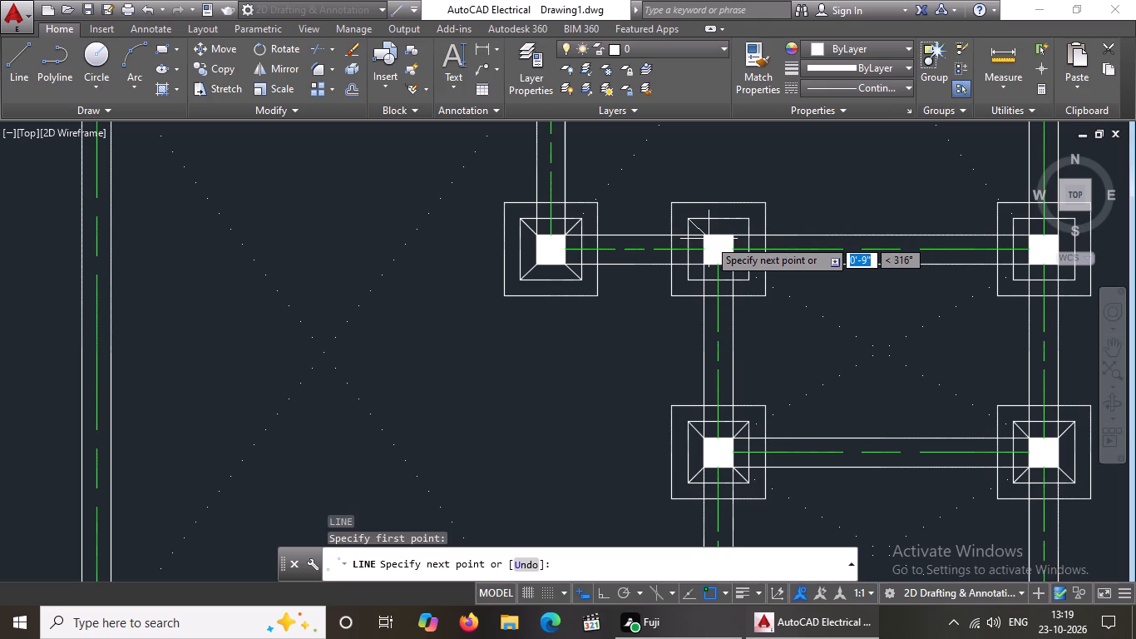
pyautogui.click(704, 234)
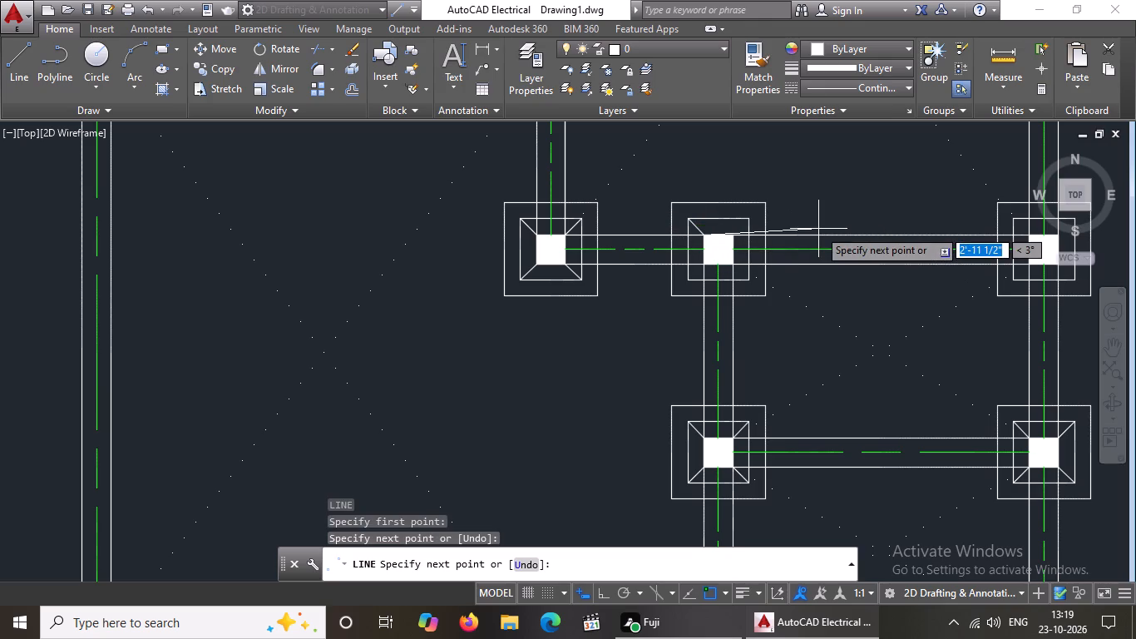
pyautogui.press('Return')
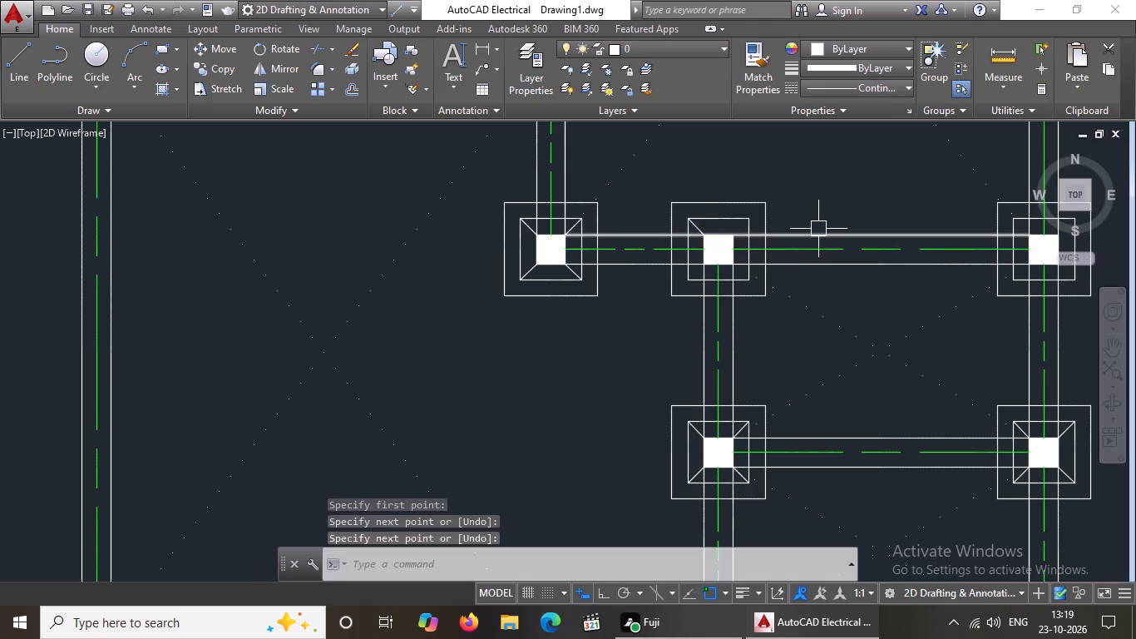
pyautogui.press('l')
pyautogui.press('Return')
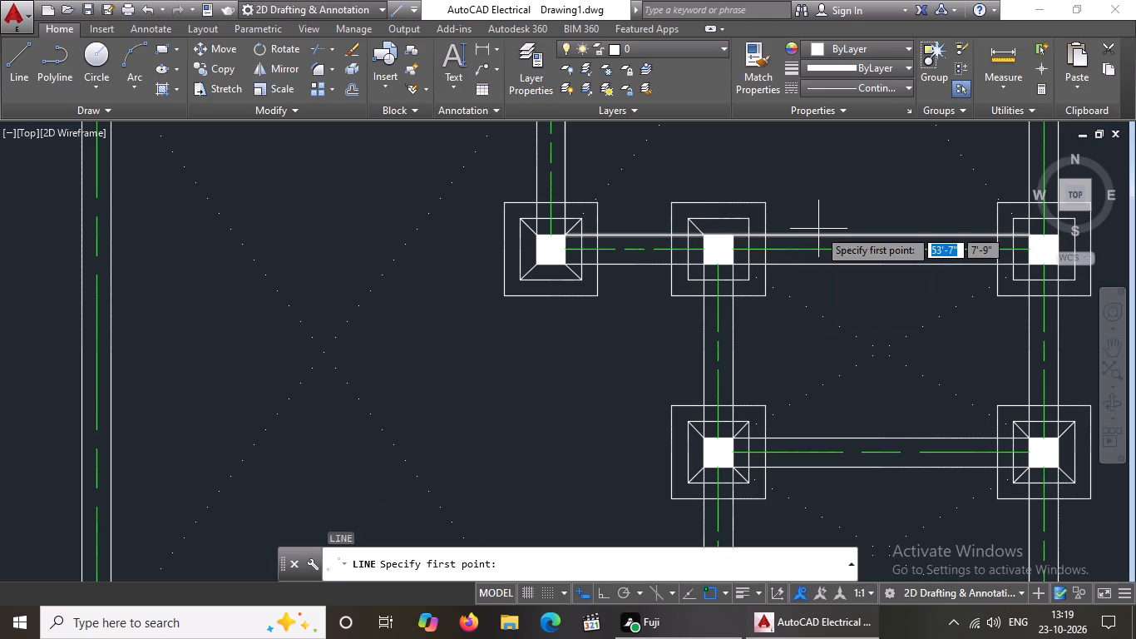
pyautogui.click(729, 236)
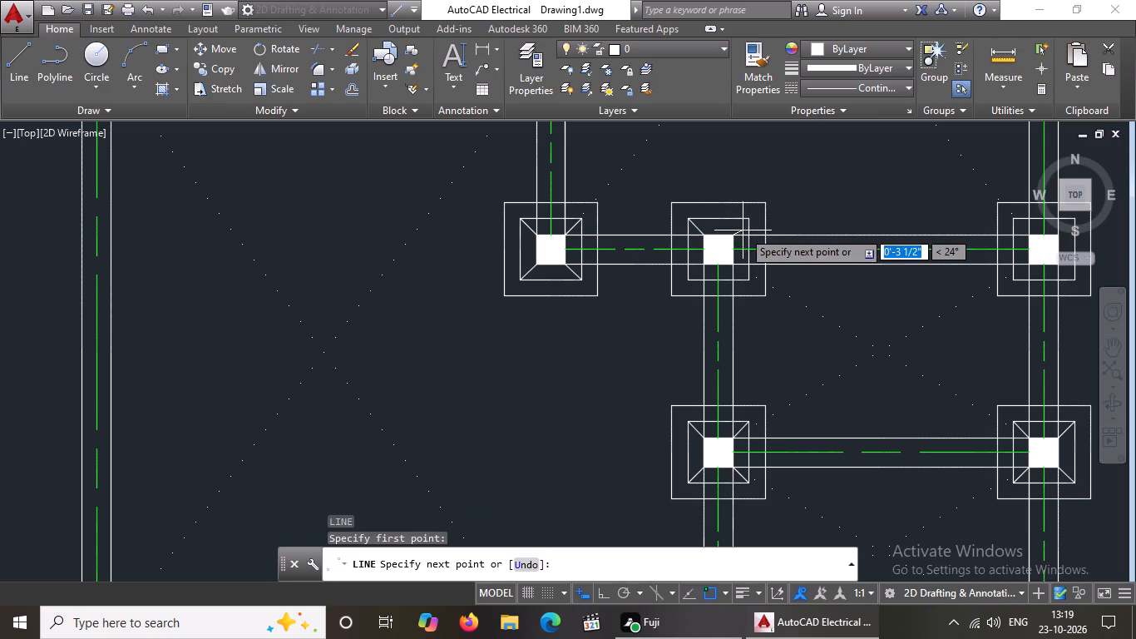
pyautogui.click(743, 219)
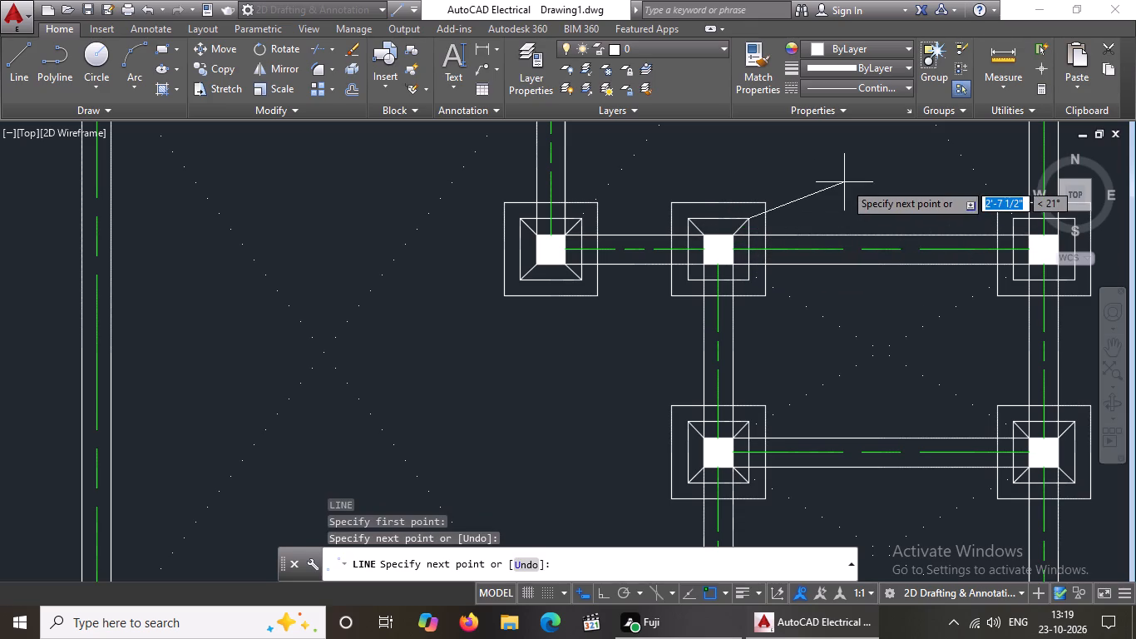
pyautogui.press('Return')
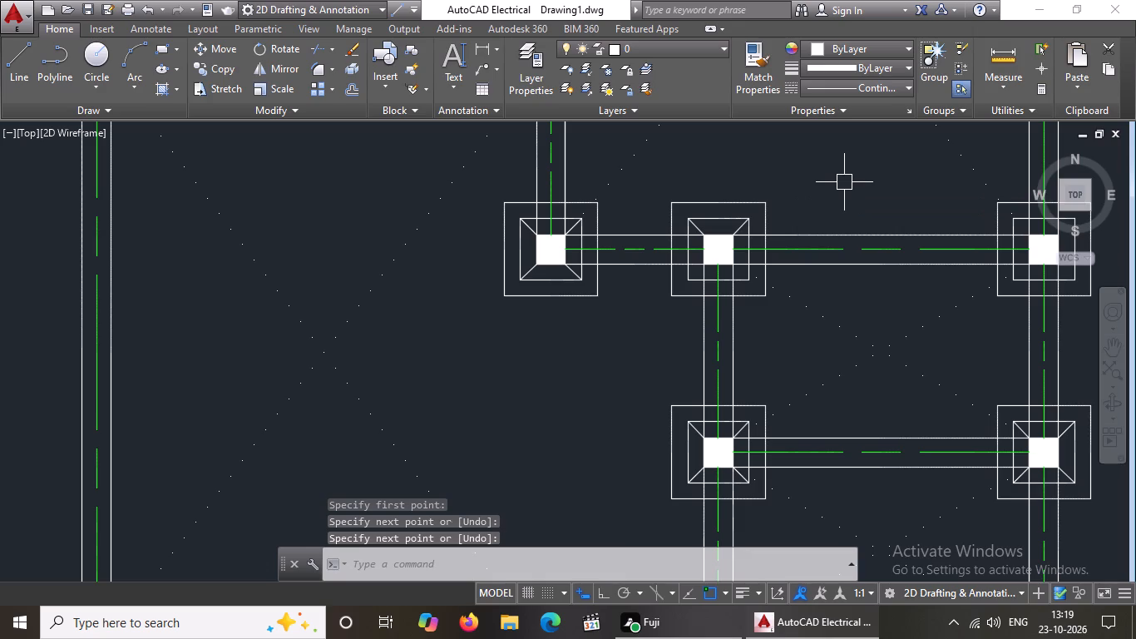
# At the three-column row's middle column, draw diagonal lines joining its southwest and southeast corners to the matching inner footing square corners.
pyautogui.press('l')
pyautogui.press('Return')
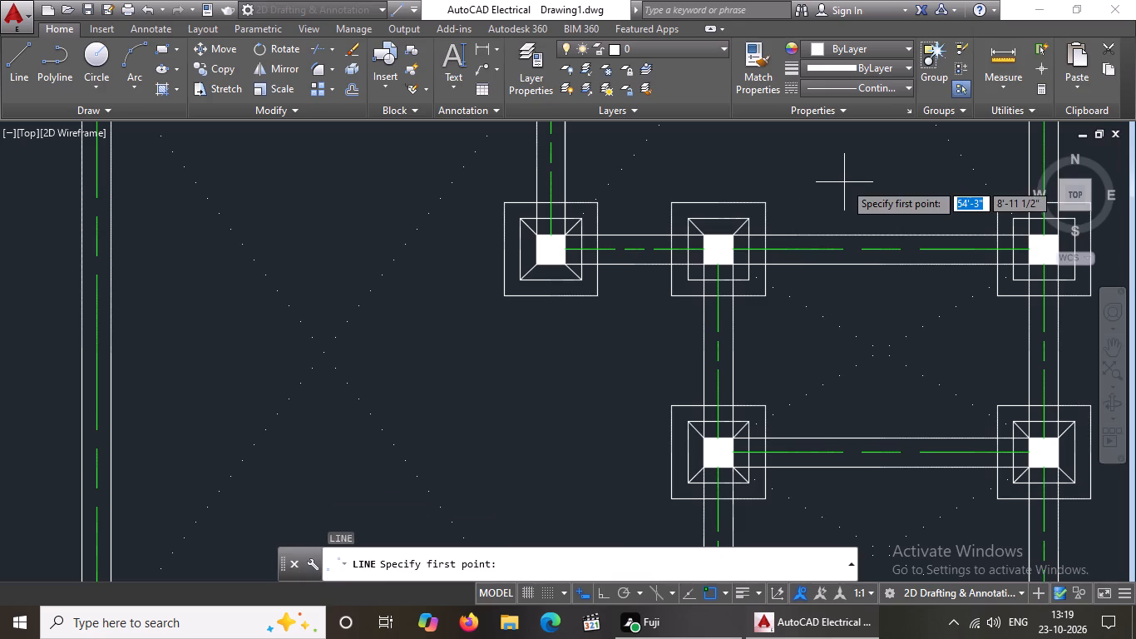
pyautogui.click(689, 282)
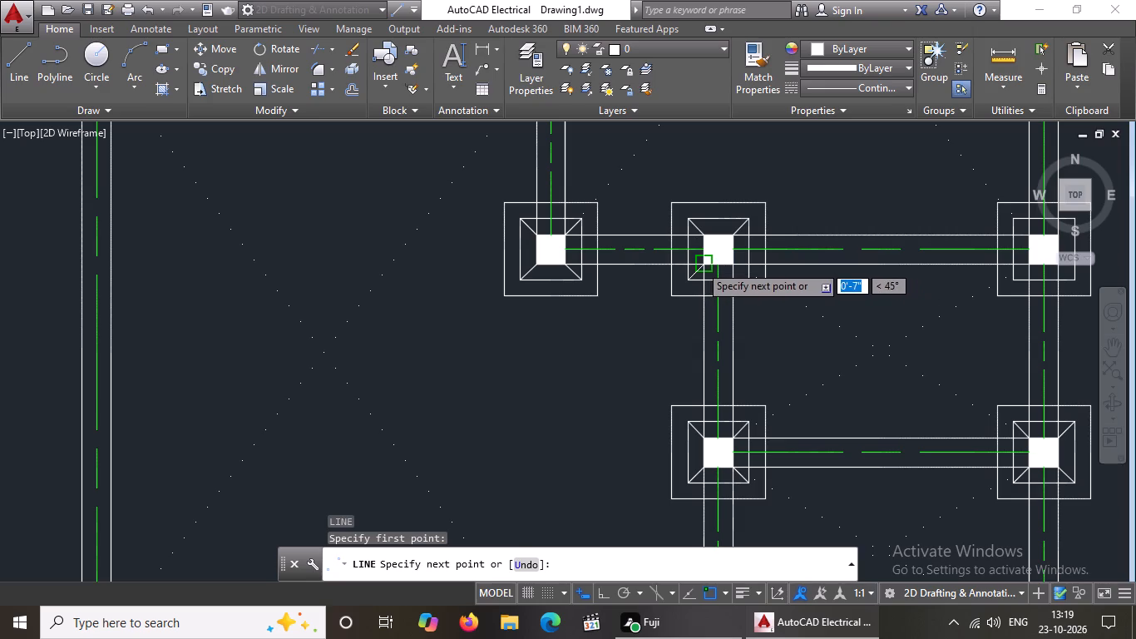
pyautogui.moveTo(699, 265); pyautogui.dragTo(706, 256)
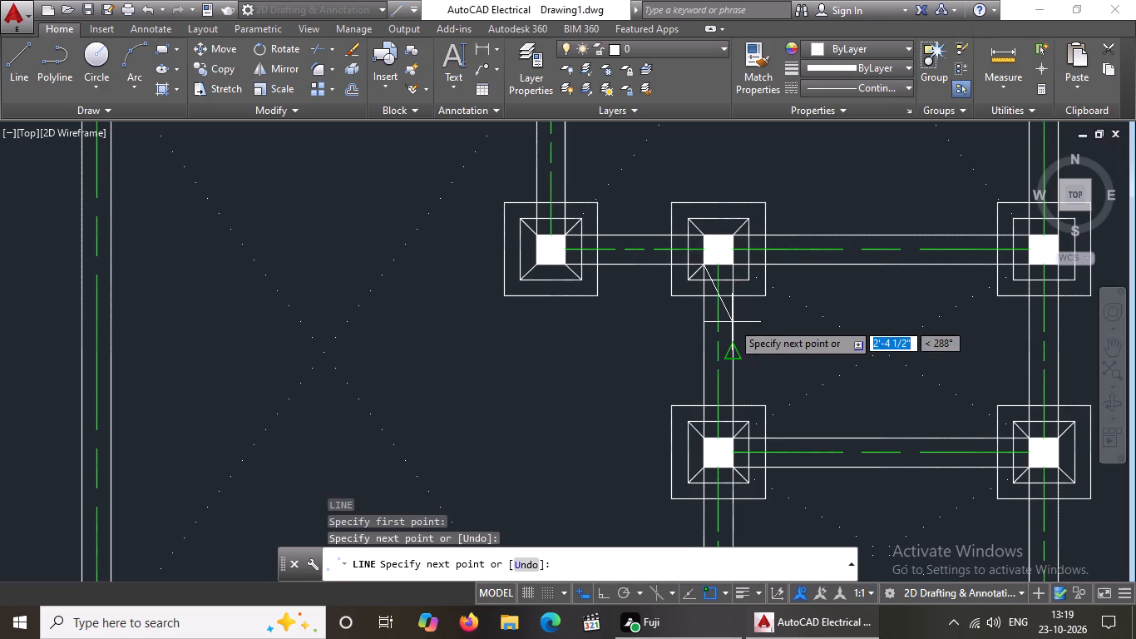
pyautogui.press('Return')
pyautogui.press('l')
pyautogui.press('Return')
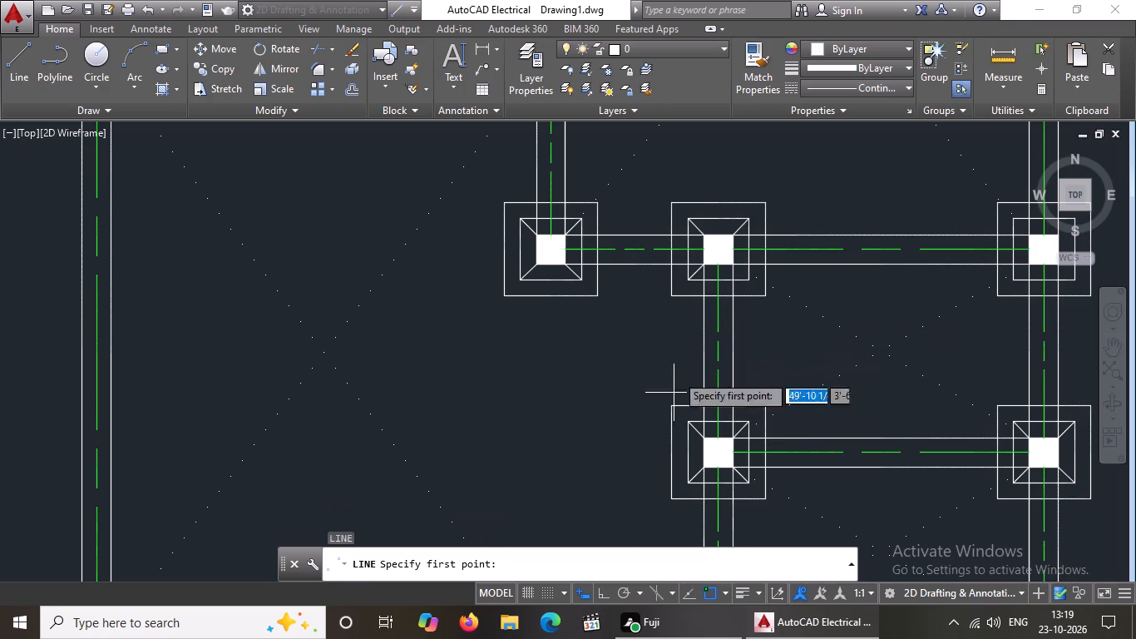
pyautogui.click(729, 263)
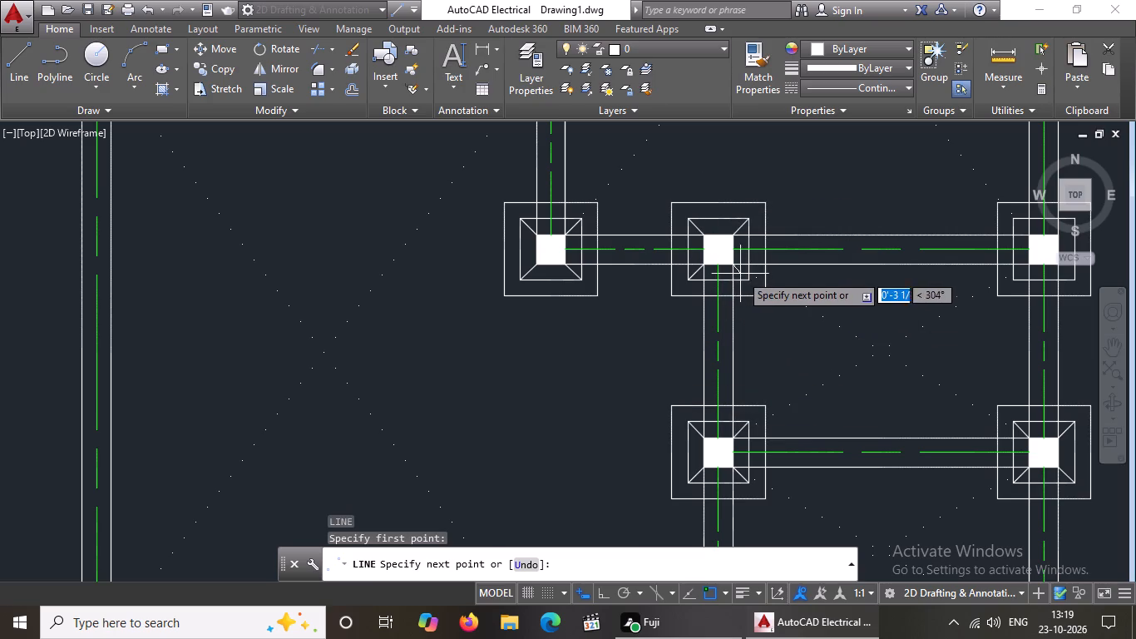
pyautogui.click(748, 280)
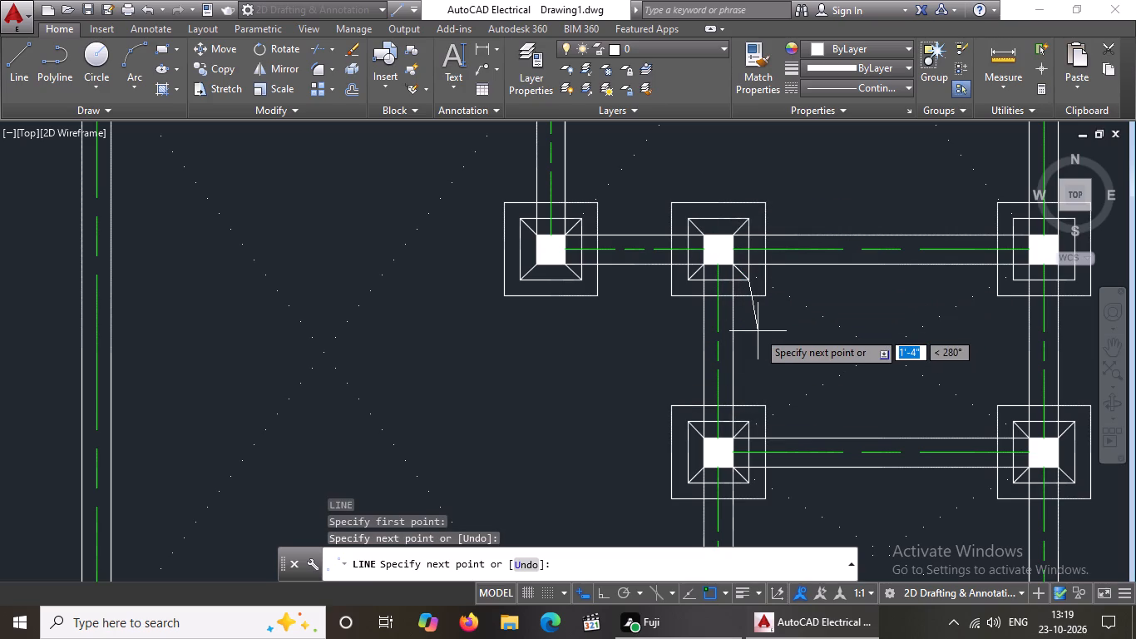
pyautogui.press('Return')
# At the easternmost column of the same three-column row, draw diagonal lines joining its two western corners to the inner footing square corners.
pyautogui.scroll(-2, 753, 296)
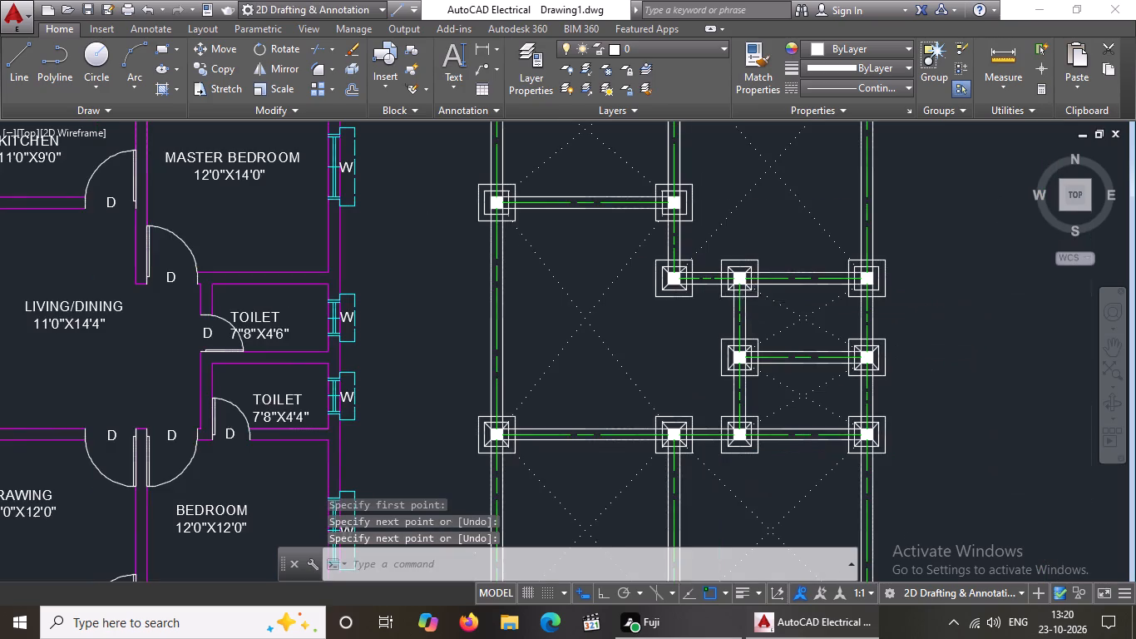
pyautogui.scroll(2, 857, 285)
pyautogui.press('l')
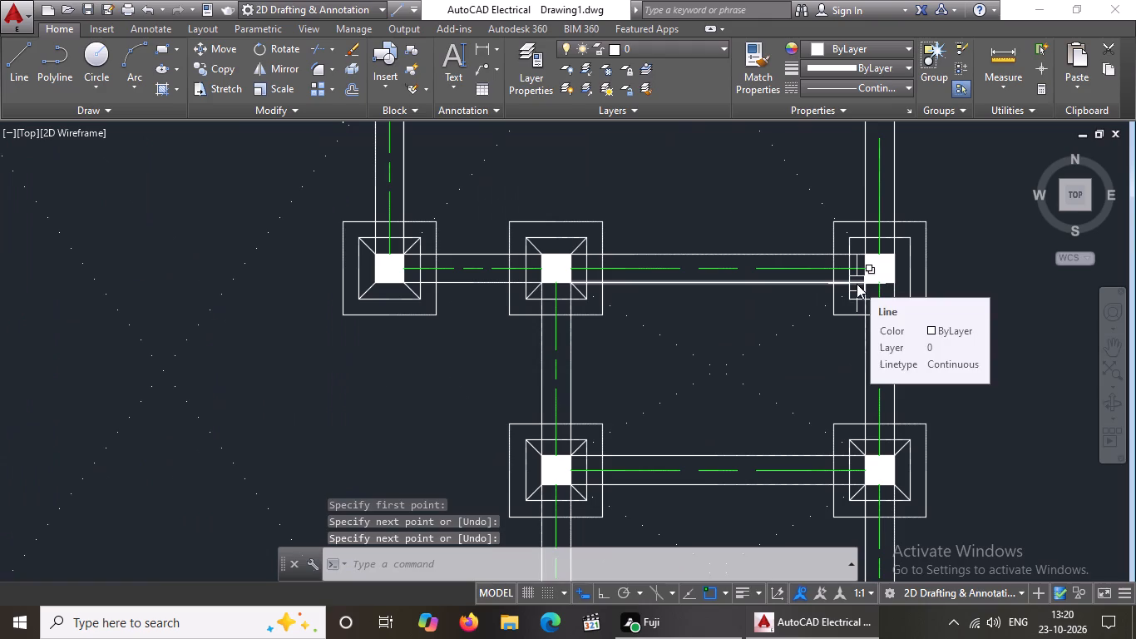
pyautogui.press('Return')
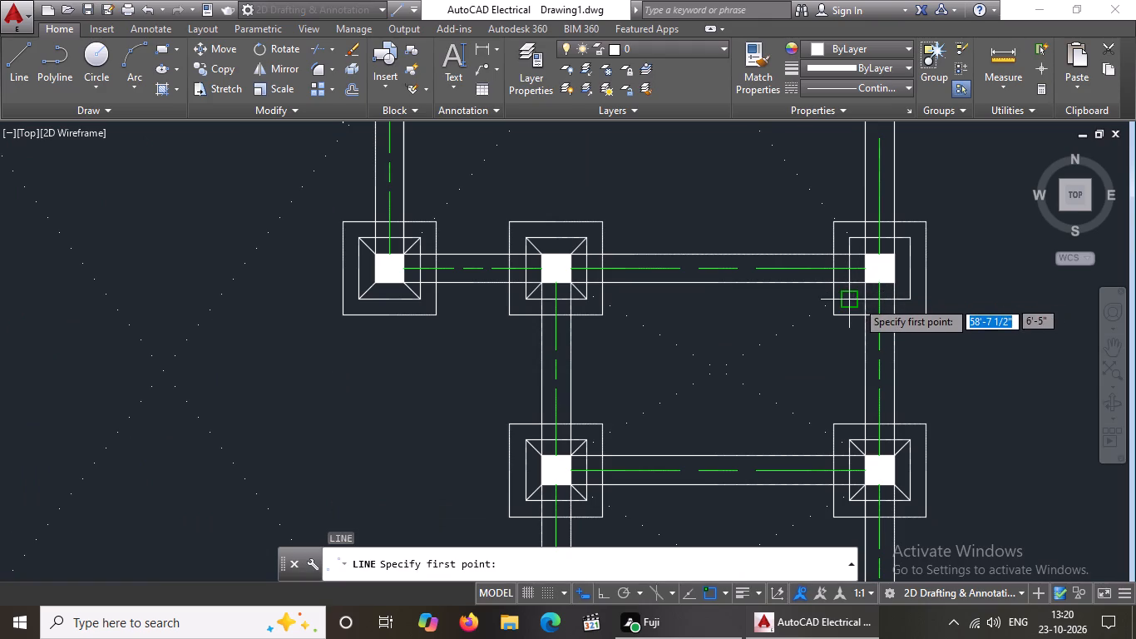
pyautogui.moveTo(856, 300); pyautogui.dragTo(865, 294)
pyautogui.moveTo(863, 282); pyautogui.dragTo(882, 278)
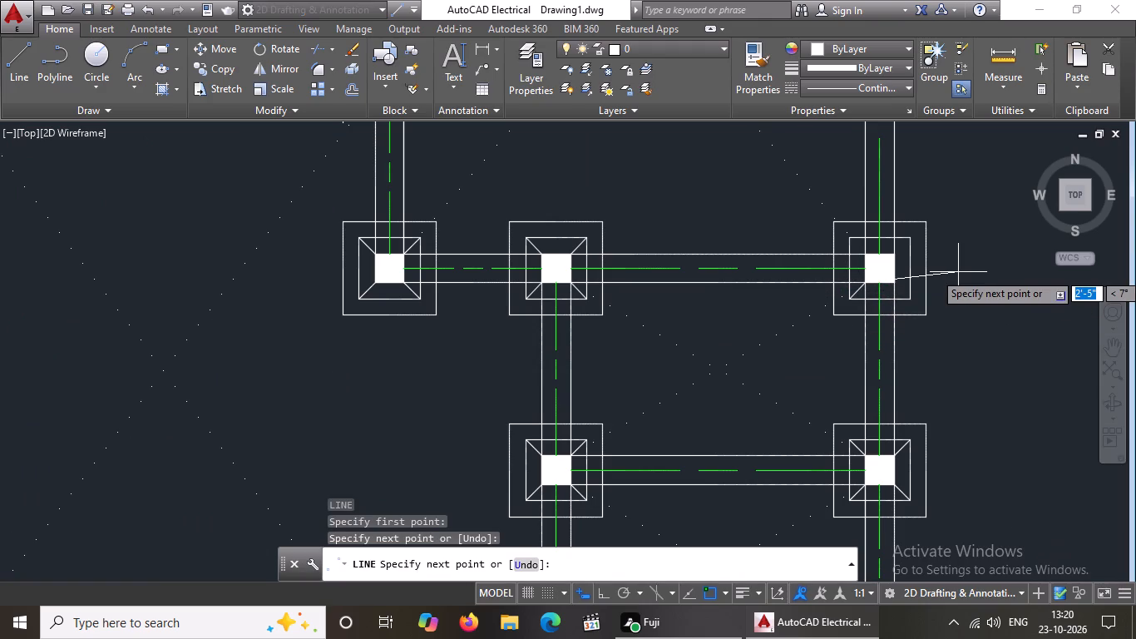
pyautogui.press('Return')
pyautogui.press('l')
pyautogui.press('Return')
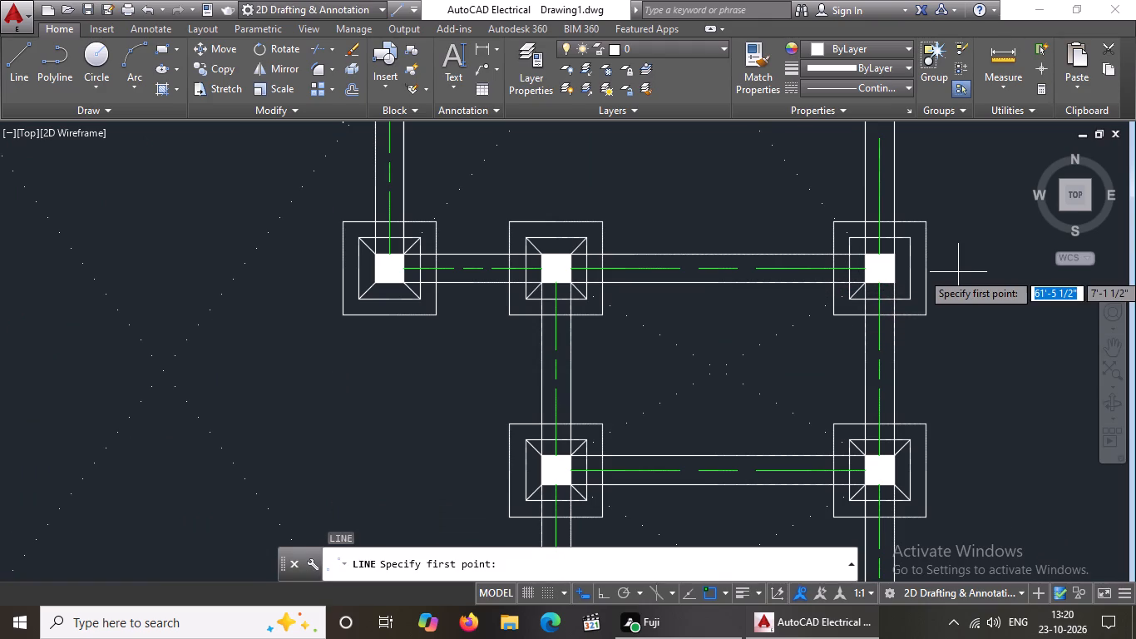
pyautogui.click(850, 242)
pyautogui.click(865, 256)
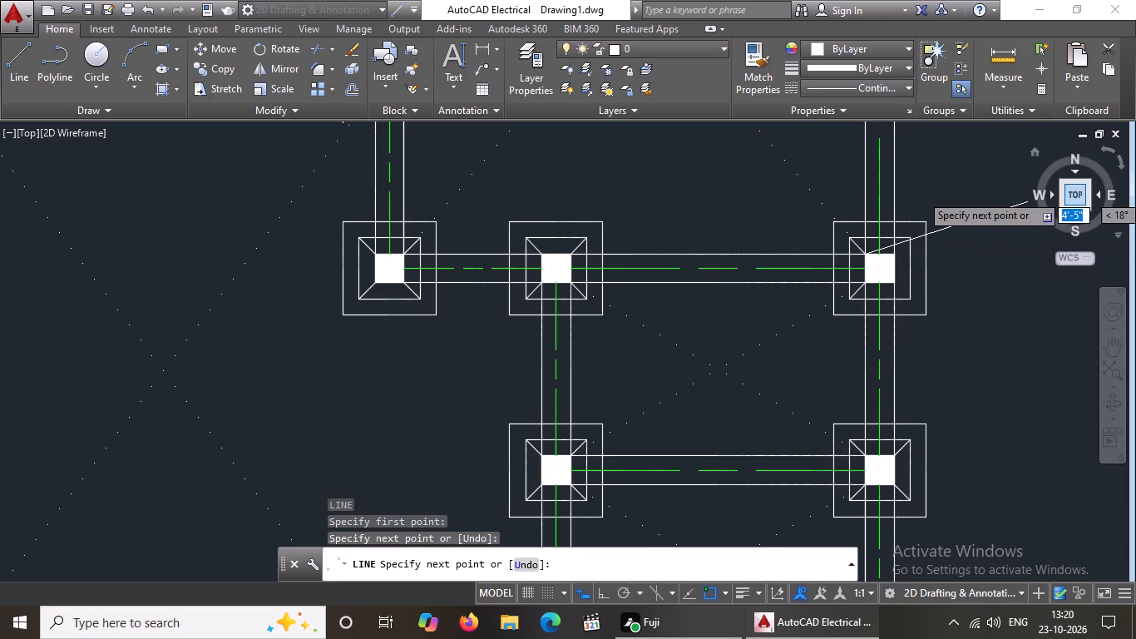
pyautogui.press('Return')
# Draw diagonal lines joining the same easternmost column's northeast and southeast corners to the matching corners of the inner footing square.
pyautogui.press('l')
pyautogui.press('Return')
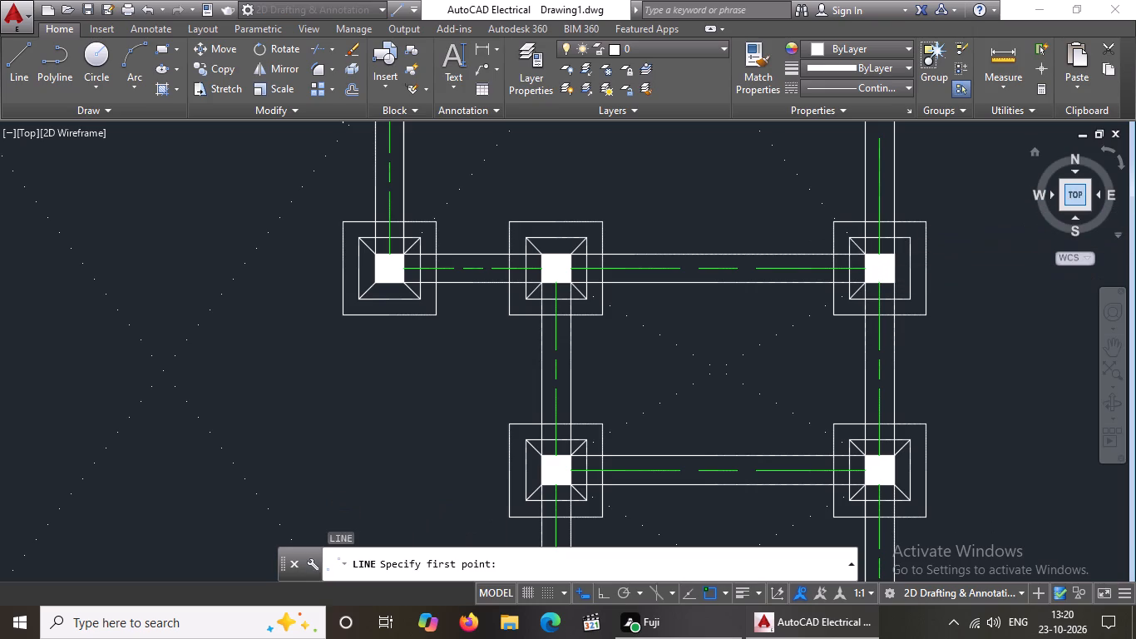
pyautogui.click(893, 255)
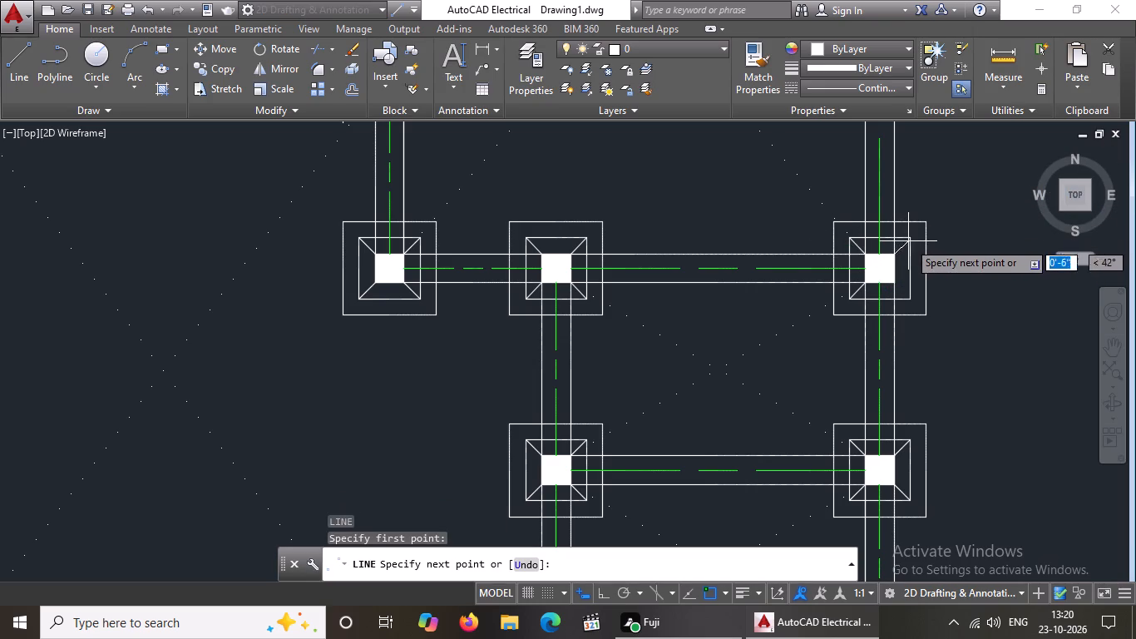
pyautogui.click(910, 240)
pyautogui.press('Return')
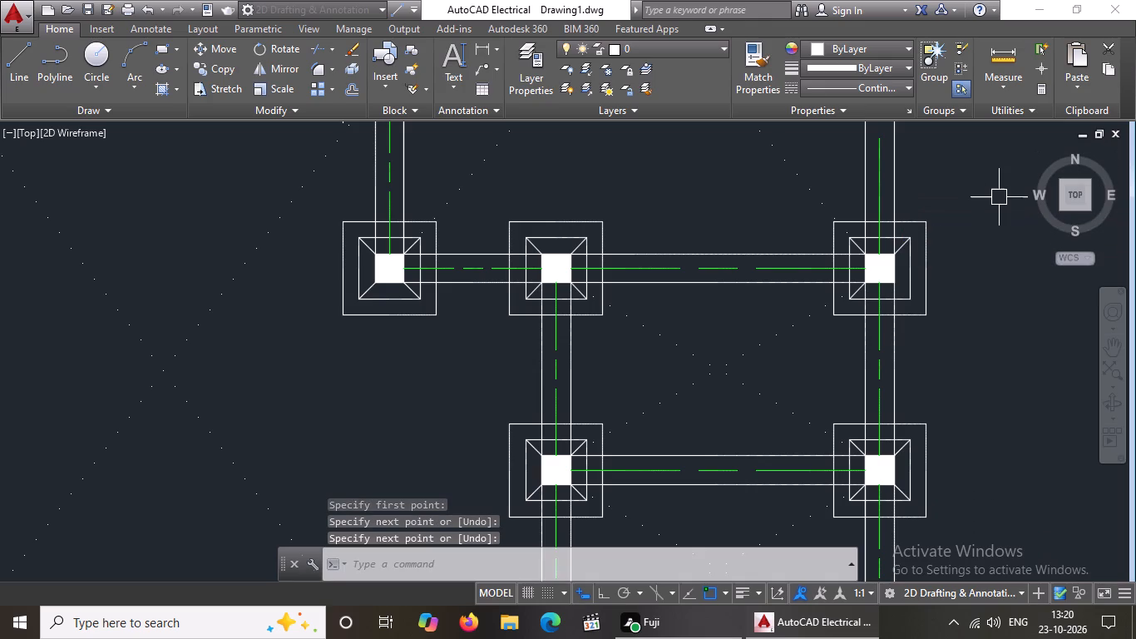
pyautogui.press('l')
pyautogui.press('Return')
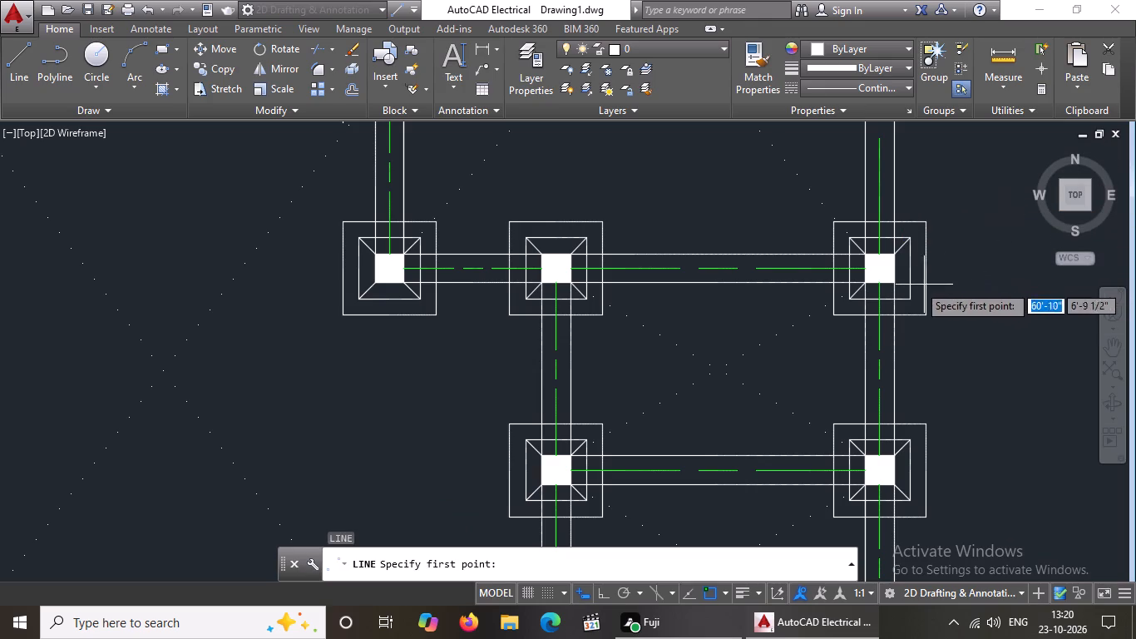
pyautogui.click(893, 285)
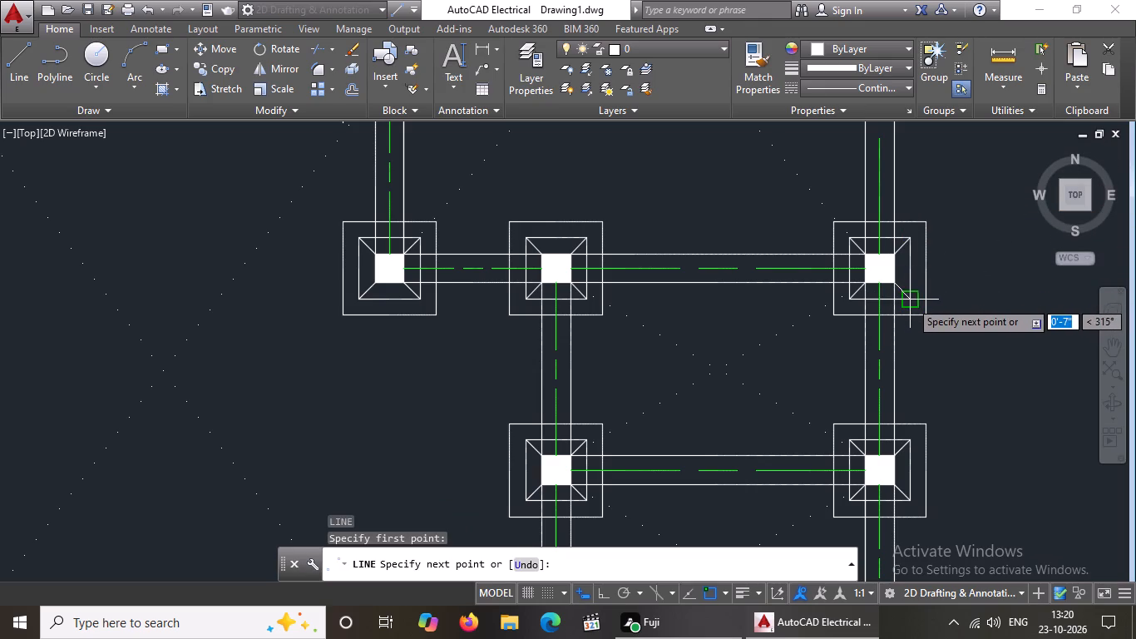
pyautogui.click(910, 300)
pyautogui.press('Return')
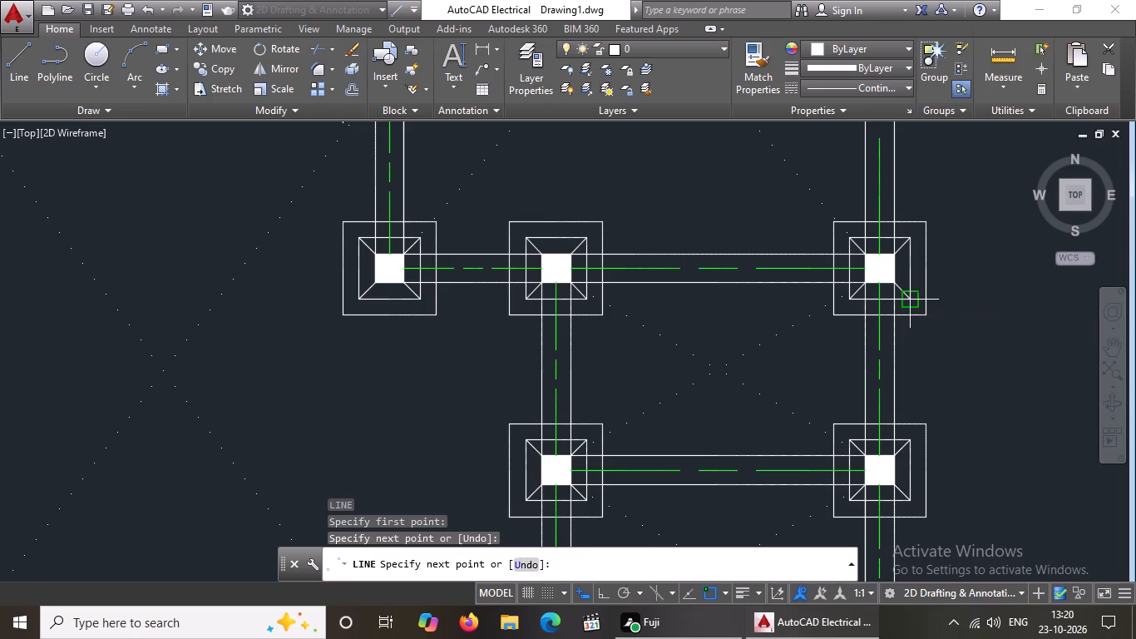
# At the eastern column of the two-column row just north, draw diagonal lines joining its two southern corners to the inner footing square corners.
pyautogui.scroll(-2, 914, 301)
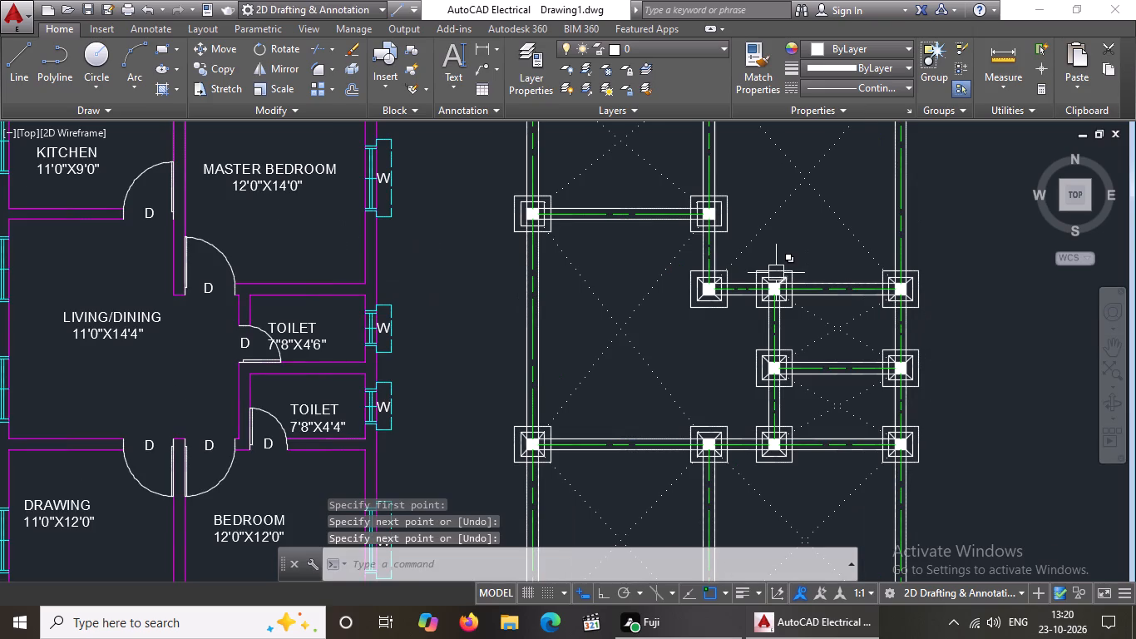
pyautogui.scroll(-2, 685, 258)
pyautogui.scroll(3, 663, 238)
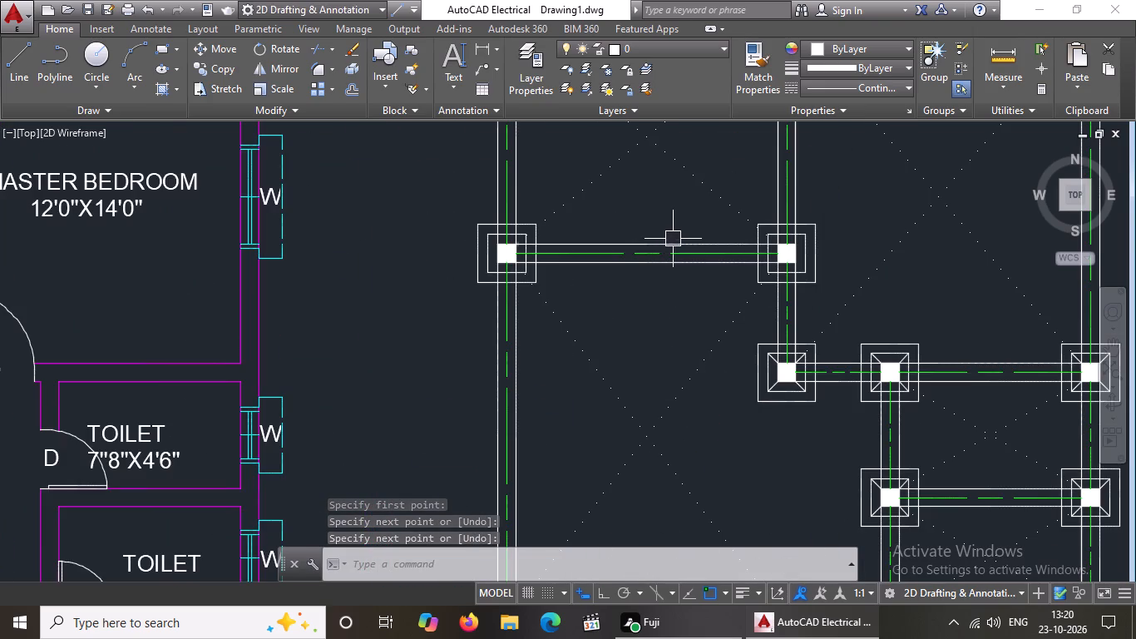
pyautogui.scroll(2, 779, 250)
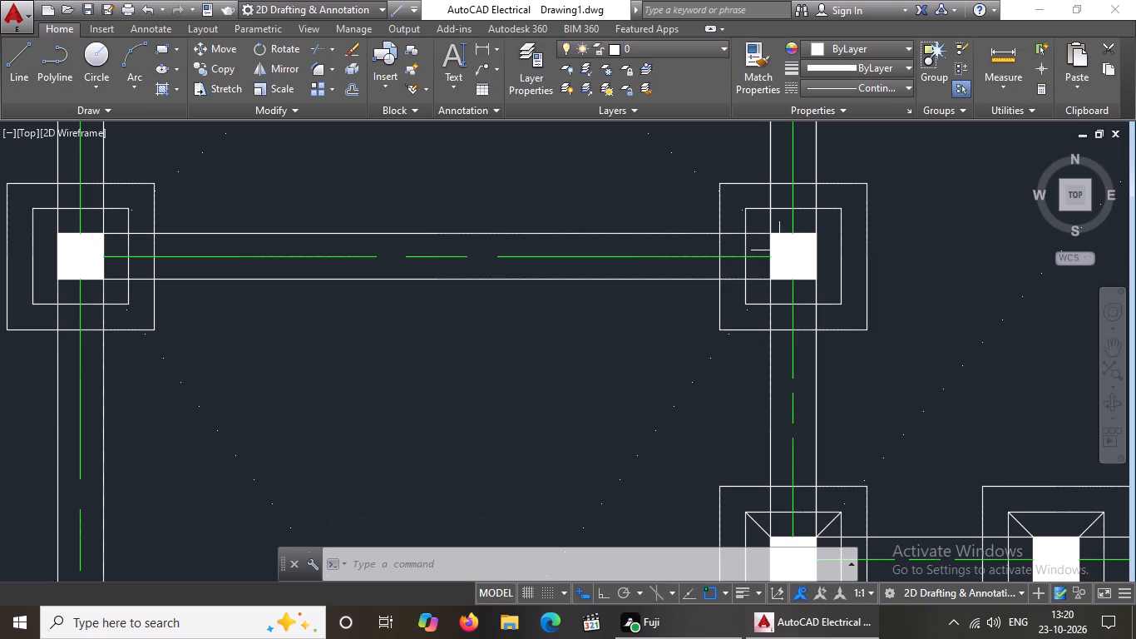
pyautogui.press('l')
pyautogui.press('Return')
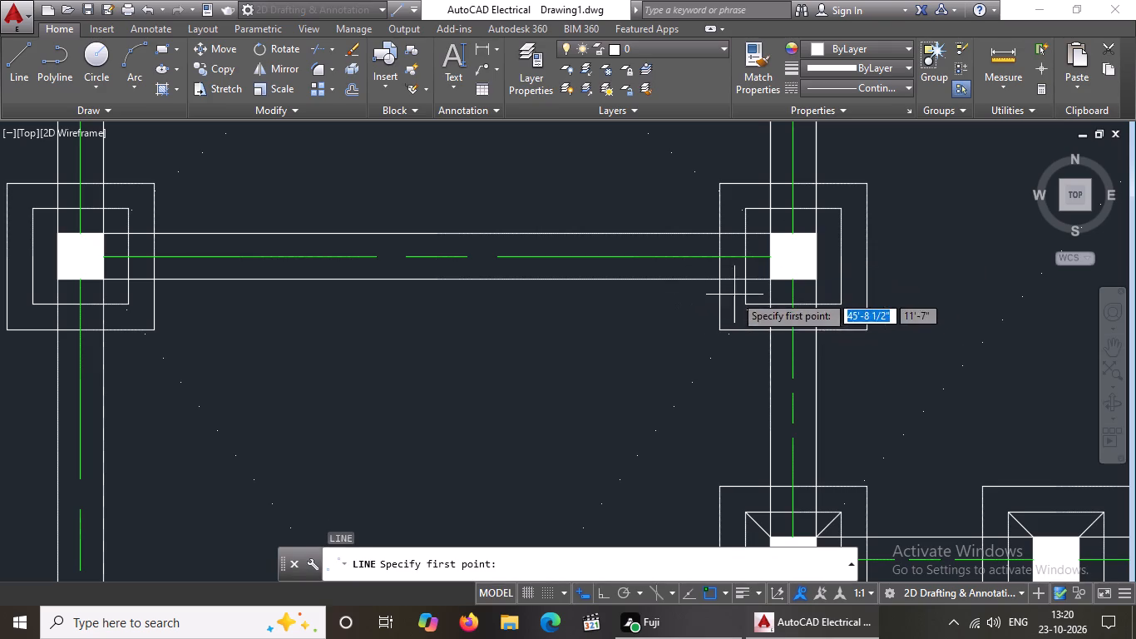
pyautogui.moveTo(744, 303); pyautogui.dragTo(756, 289)
pyautogui.click(769, 276)
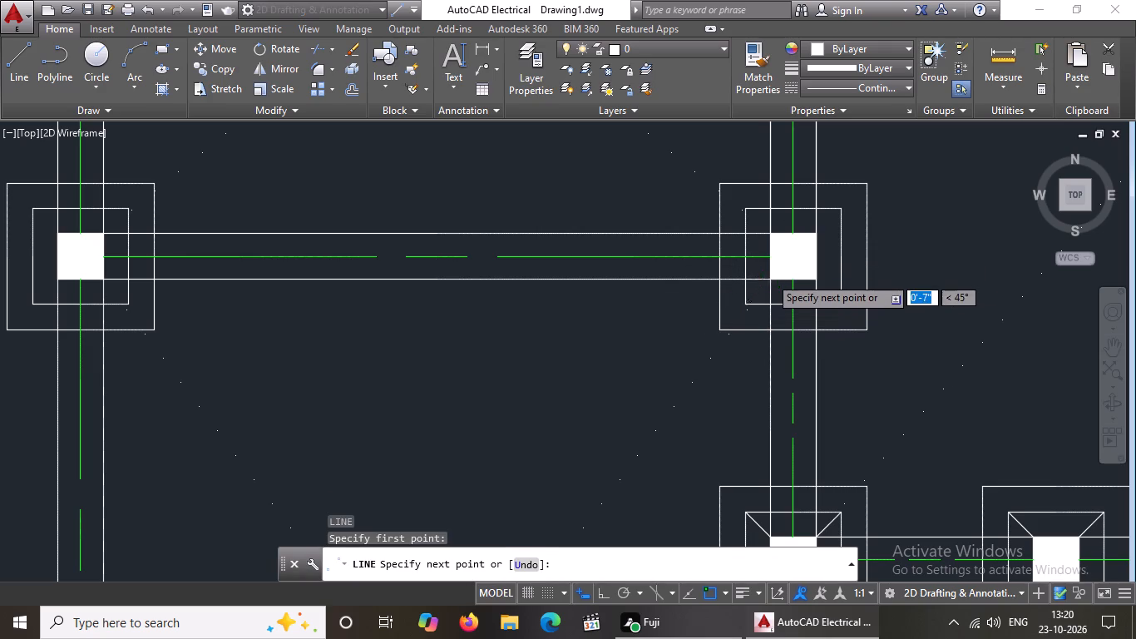
pyautogui.press('Return')
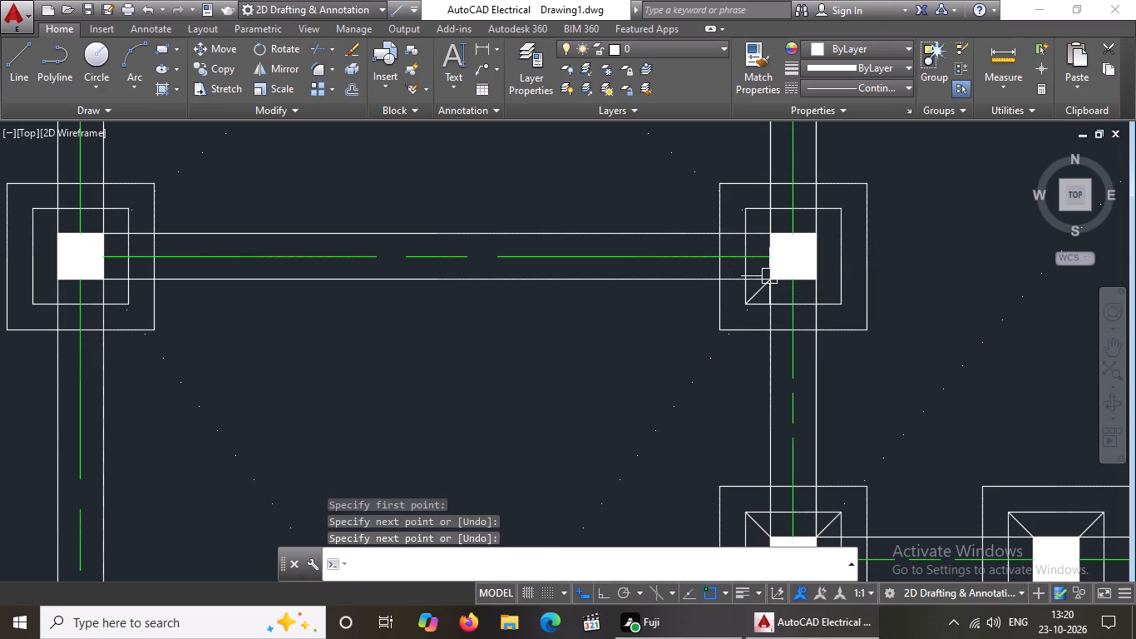
pyautogui.press('l')
pyautogui.press('Return')
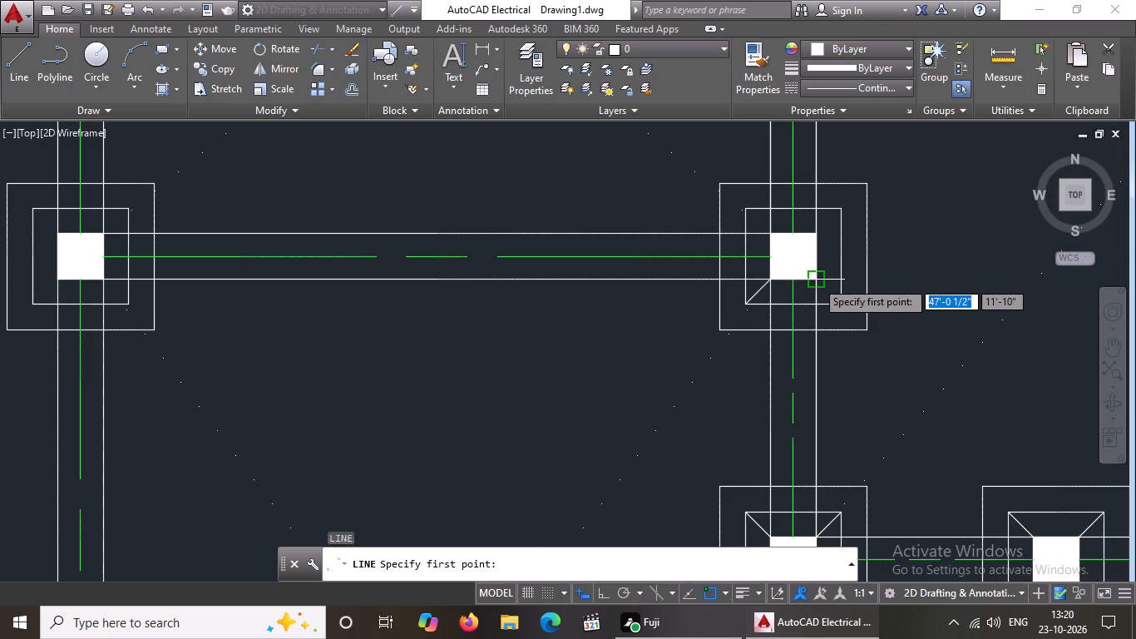
pyautogui.click(816, 280)
pyautogui.click(841, 306)
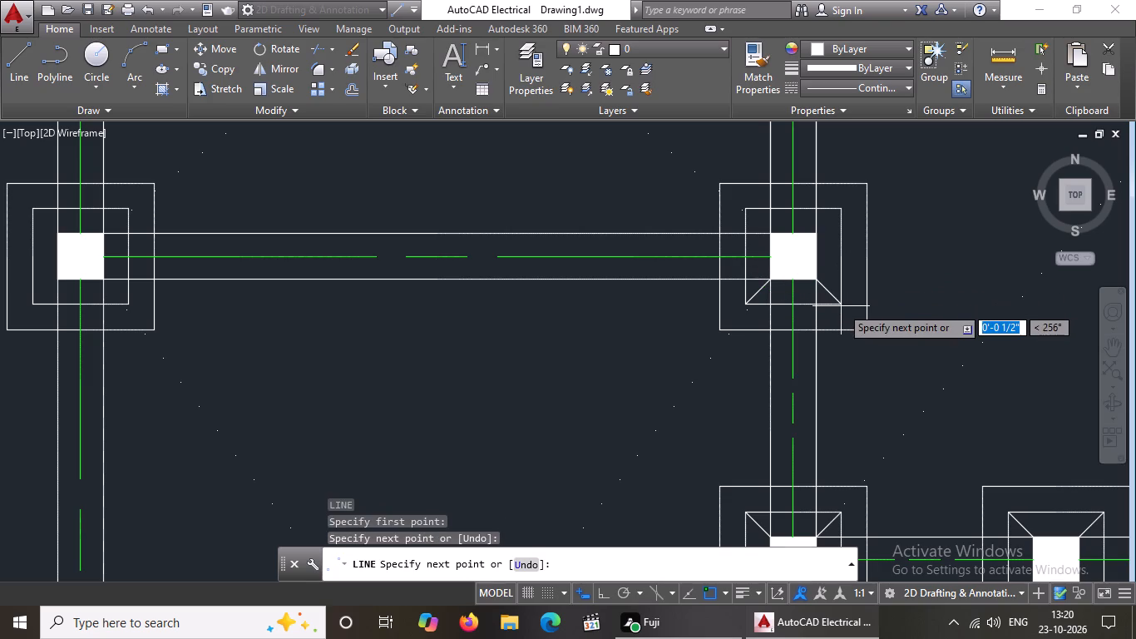
pyautogui.press('Return')
# Draw diagonal lines joining the same eastern column's northeast and northwest corners to the matching corners of the inner footing square.
pyautogui.press('l')
pyautogui.press('Return')
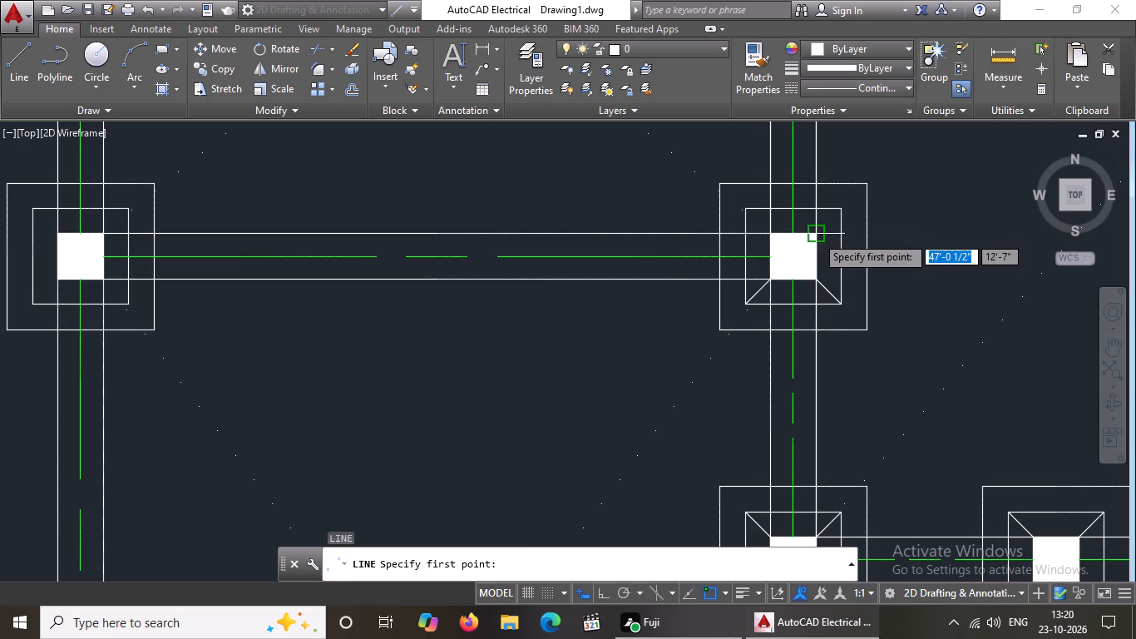
pyautogui.moveTo(816, 235); pyautogui.dragTo(827, 233)
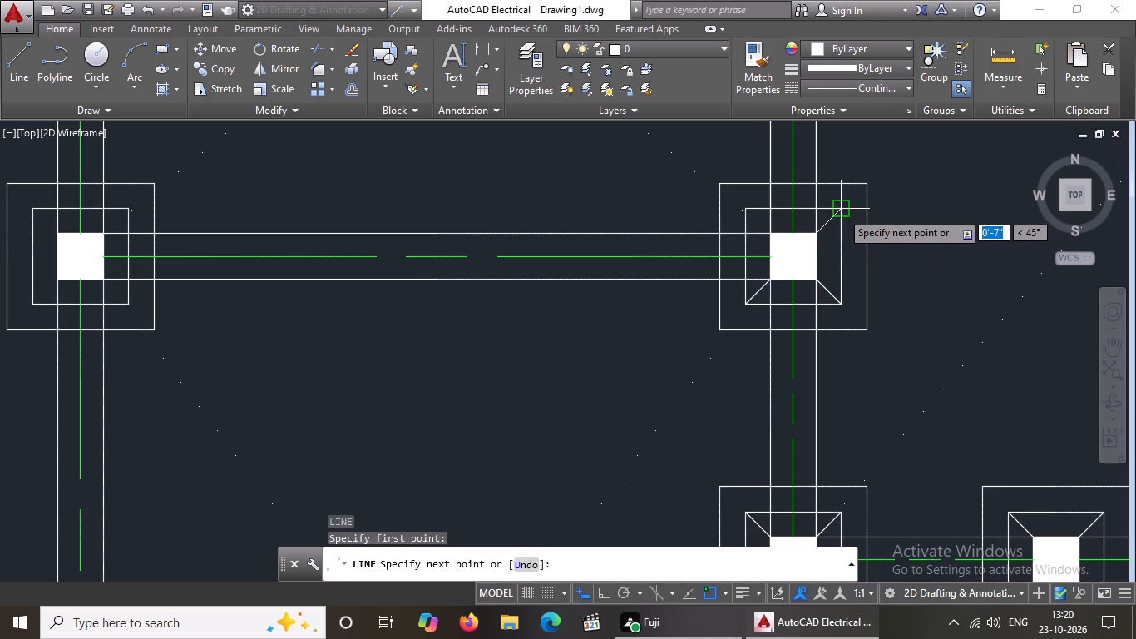
pyautogui.moveTo(841, 211); pyautogui.dragTo(850, 208)
pyautogui.press('Return')
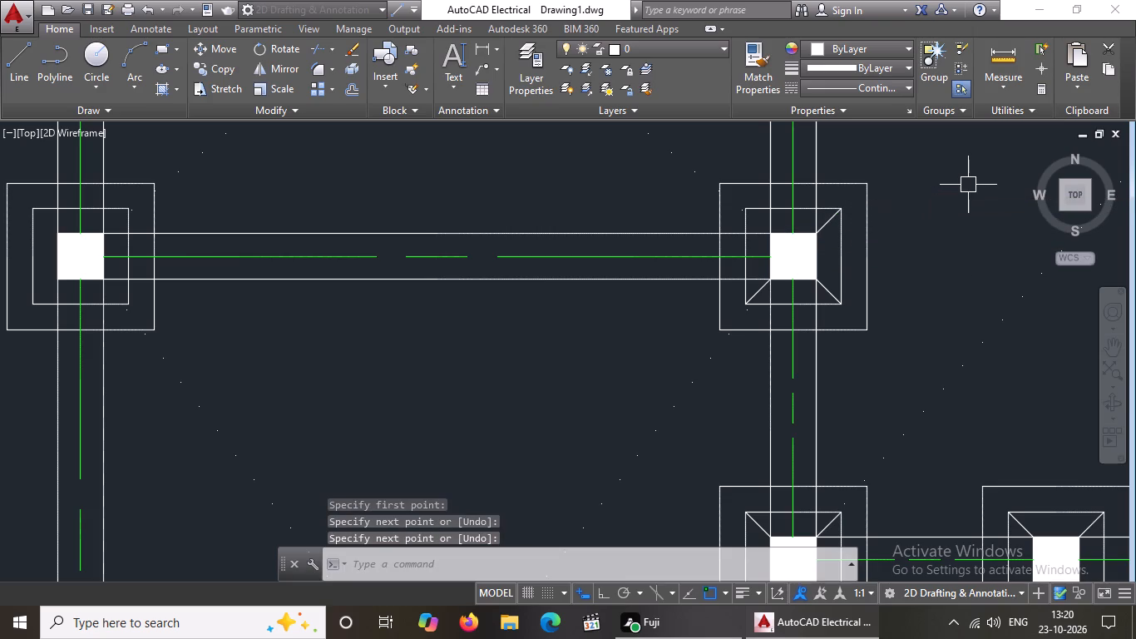
pyautogui.press('l')
pyautogui.press('Return')
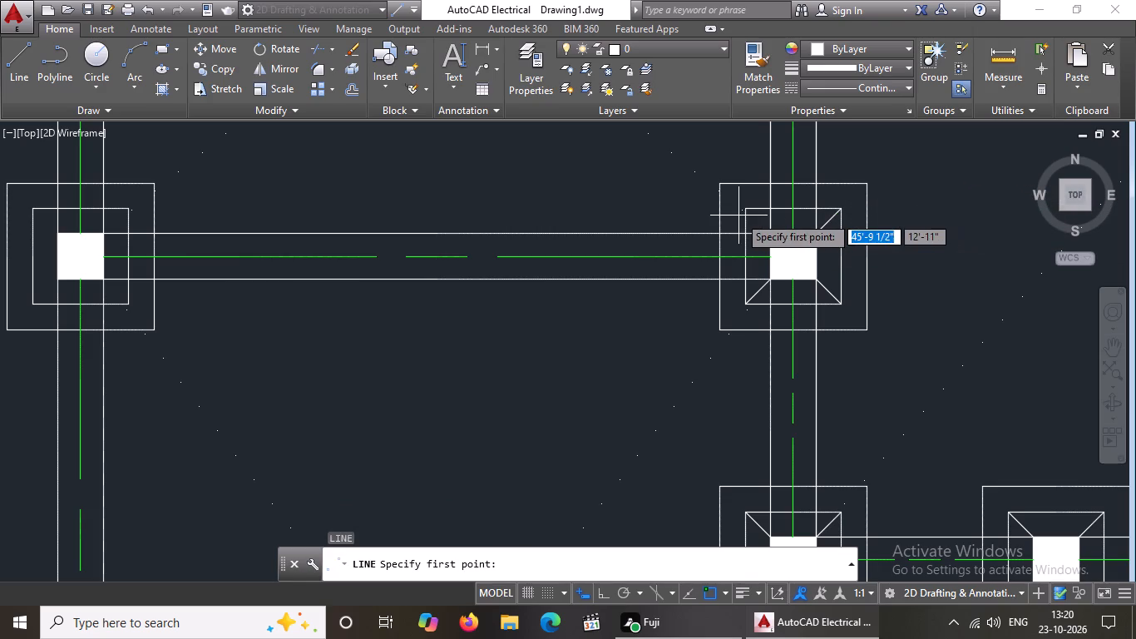
pyautogui.click(746, 207)
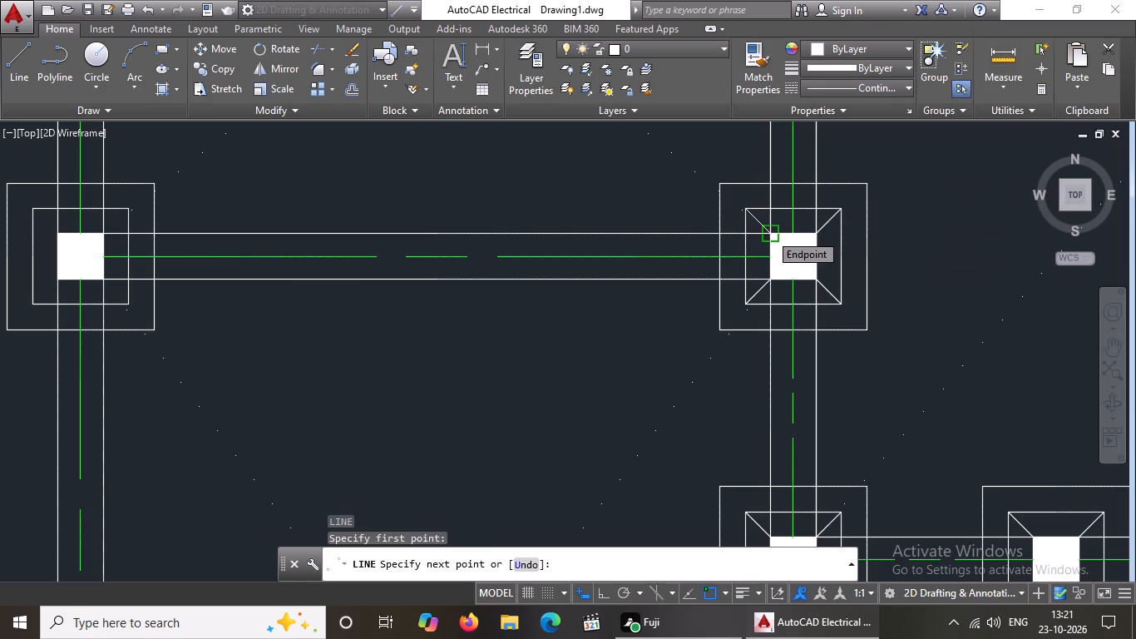
pyautogui.click(769, 233)
pyautogui.press('Return')
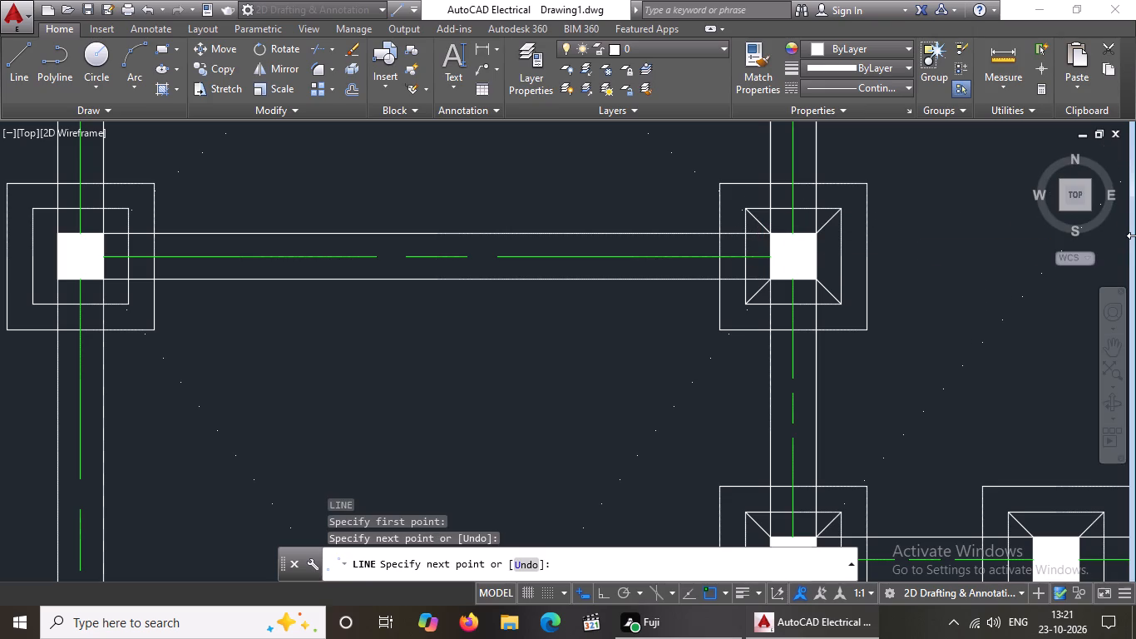
# At the western column of the same two-column row, draw diagonal lines joining its southwest and northwest corners to the inner footing square corners.
pyautogui.press('l')
pyautogui.press('Return')
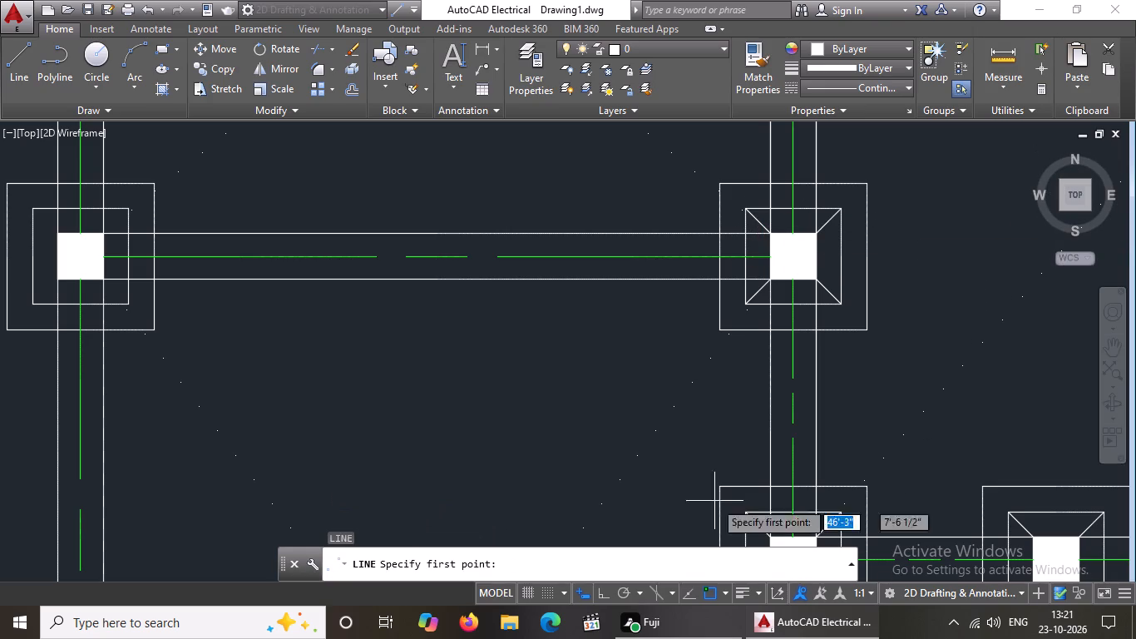
pyautogui.scroll(-3, 720, 376)
pyautogui.scroll(3, 569, 344)
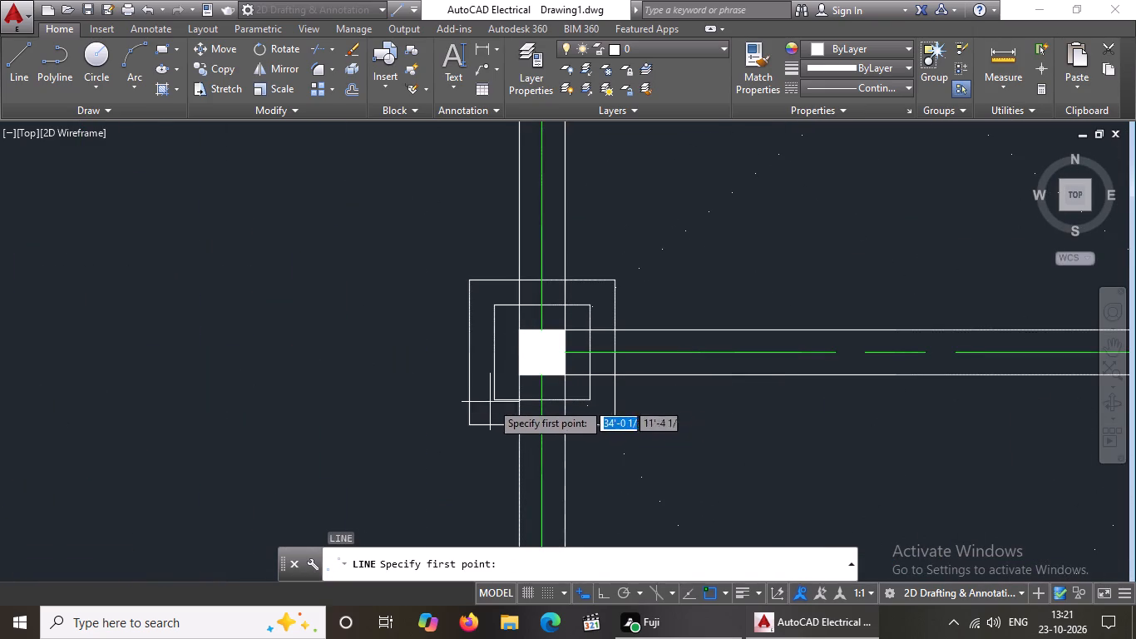
pyautogui.click(496, 399)
pyautogui.click(519, 373)
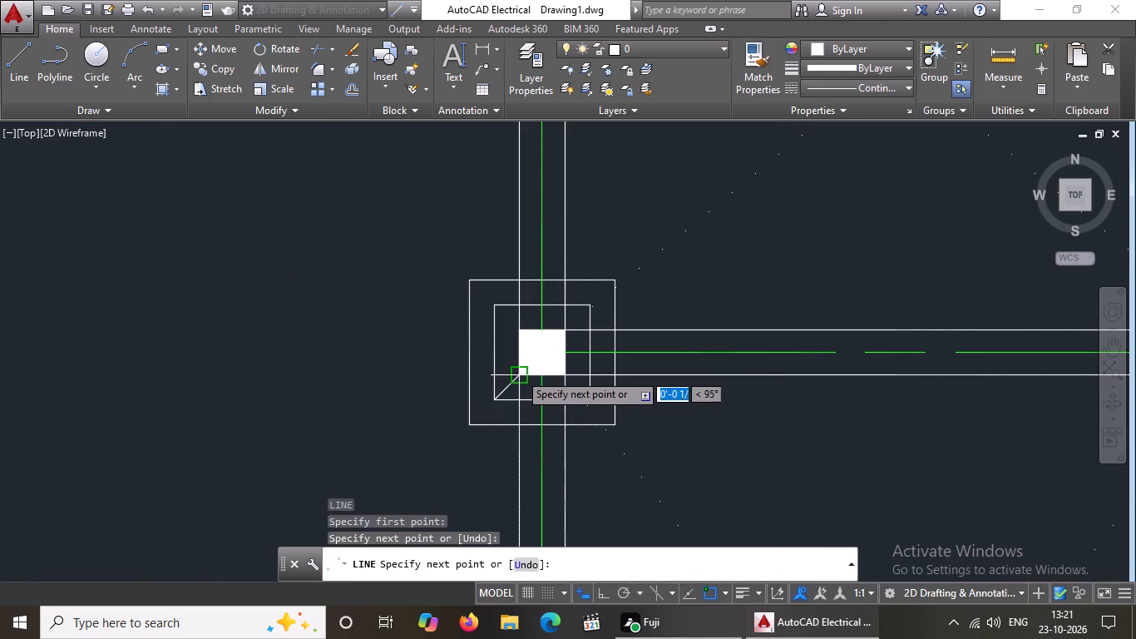
pyautogui.press('Return')
pyautogui.press('l')
pyautogui.press('Return')
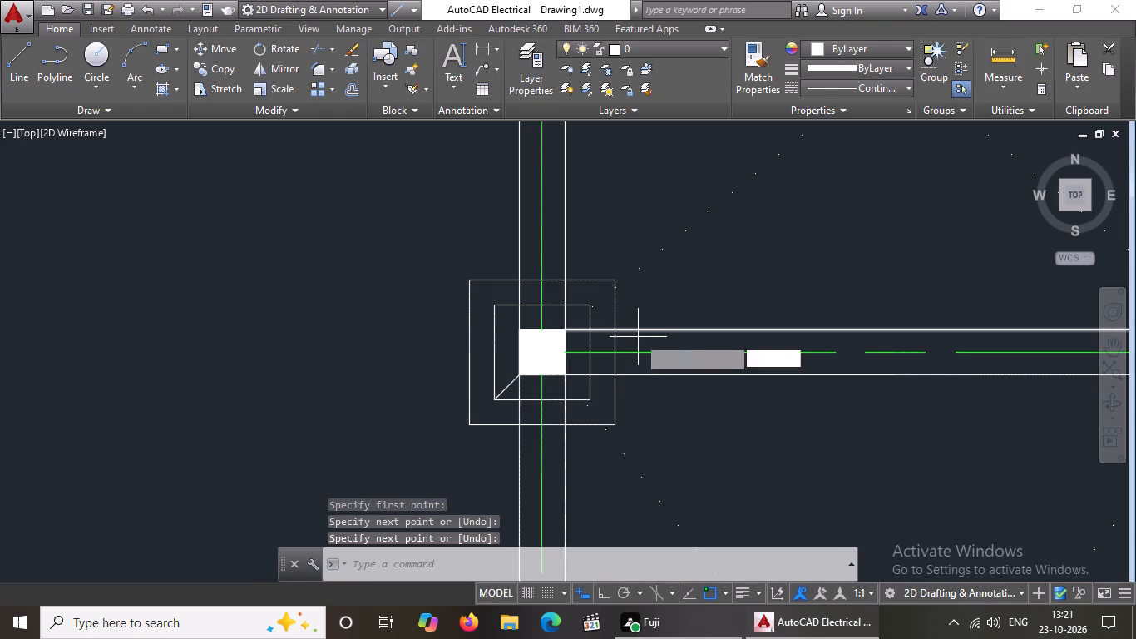
pyautogui.click(495, 305)
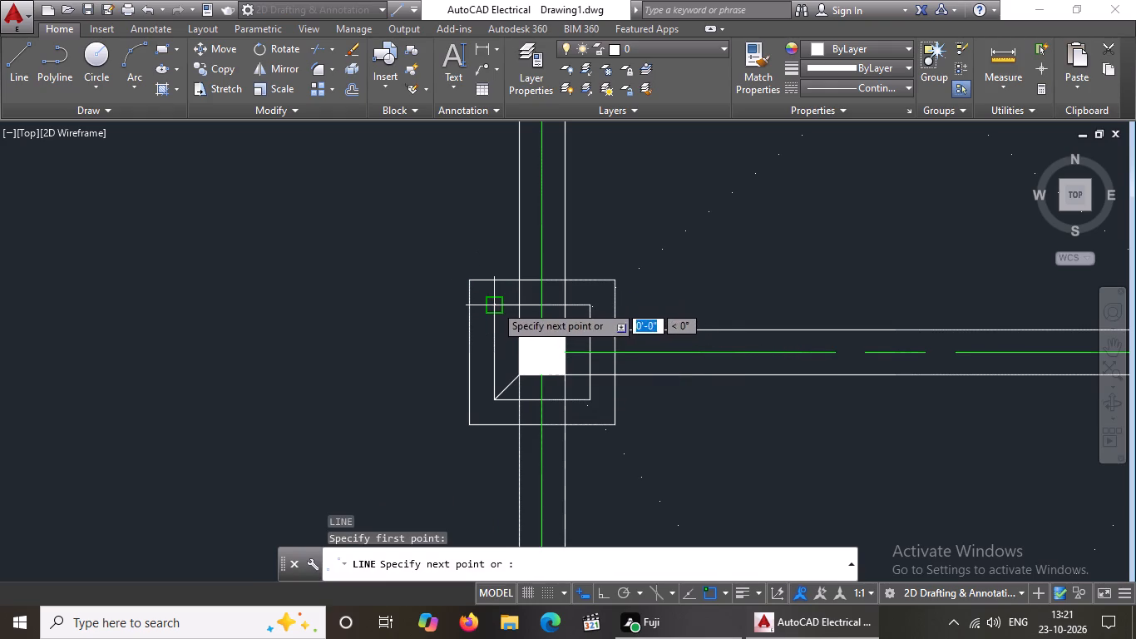
pyautogui.click(522, 329)
pyautogui.scroll(-4, 570, 299)
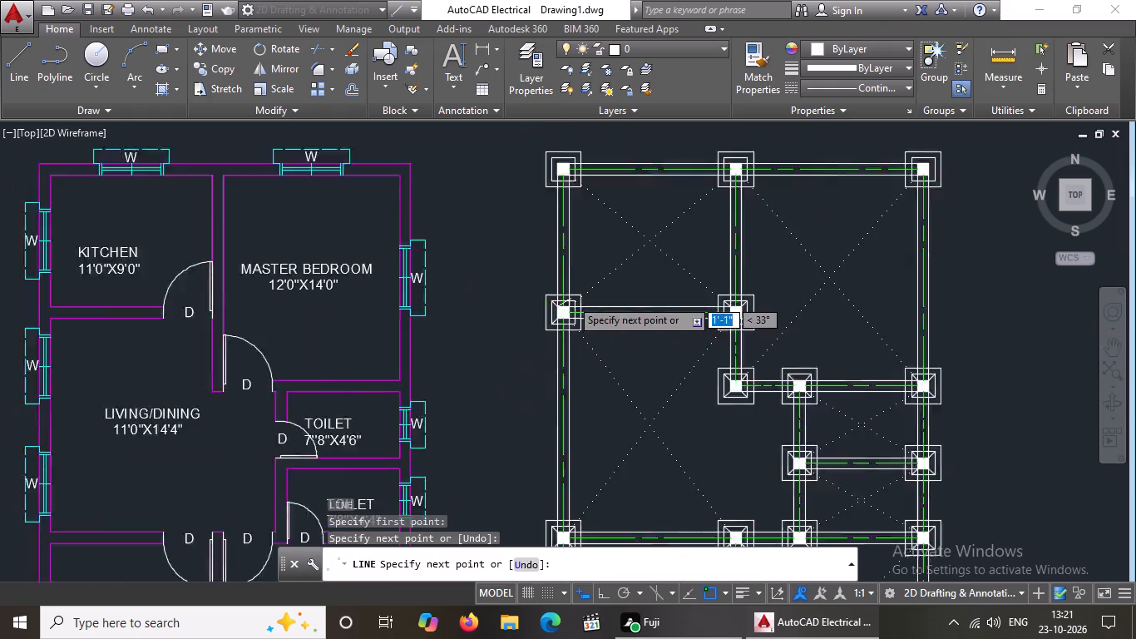
pyautogui.scroll(3, 566, 302)
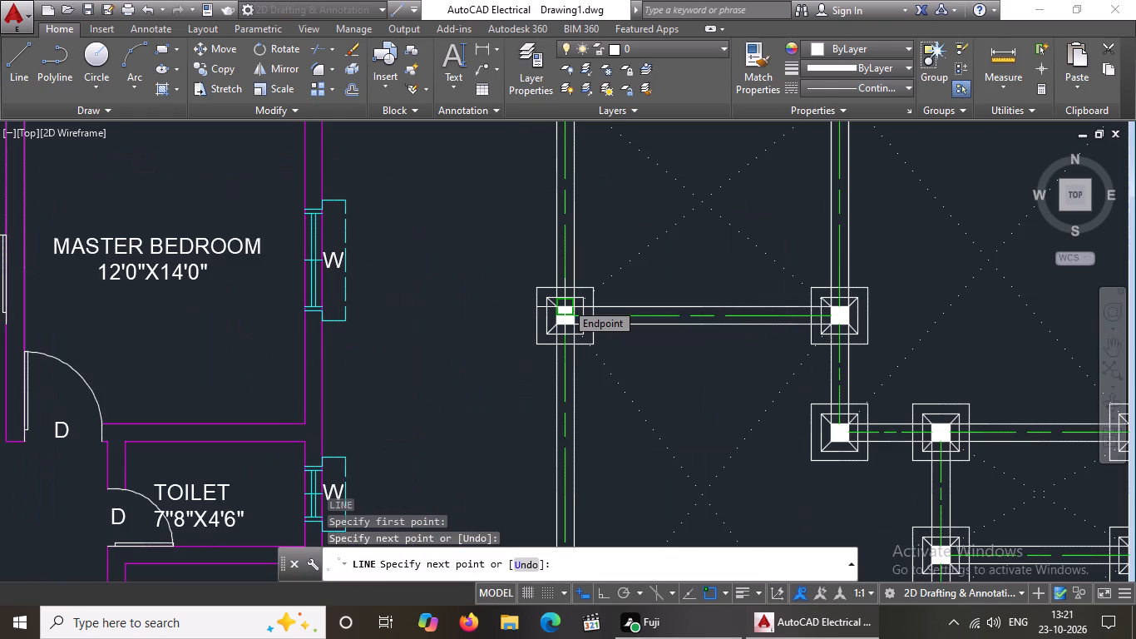
pyautogui.press('Return')
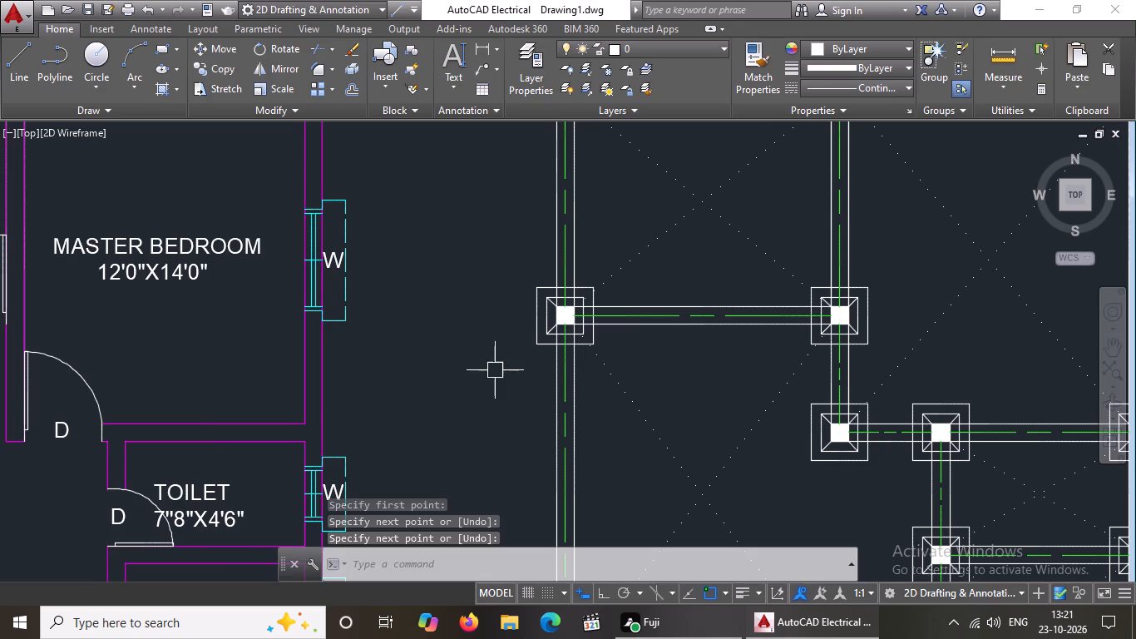
# Draw a diagonal line joining the same western column's southeast corner to the matching corner of the inner footing square.
pyautogui.press('l')
pyautogui.press('Return')
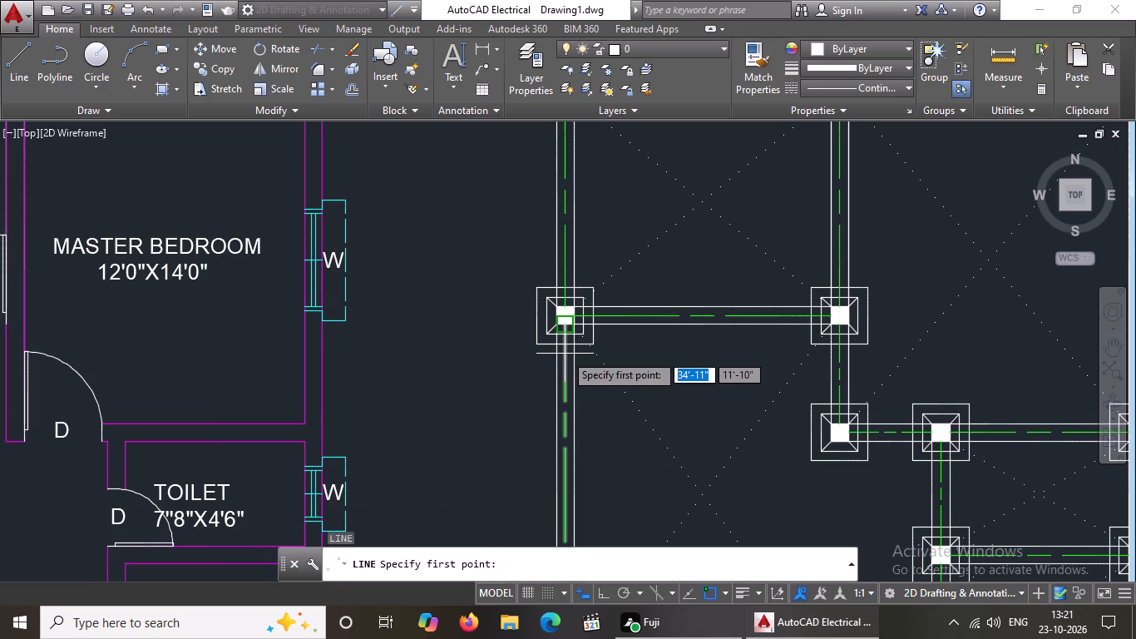
pyautogui.scroll(3, 586, 325)
pyautogui.moveTo(526, 322); pyautogui.dragTo(545, 330)
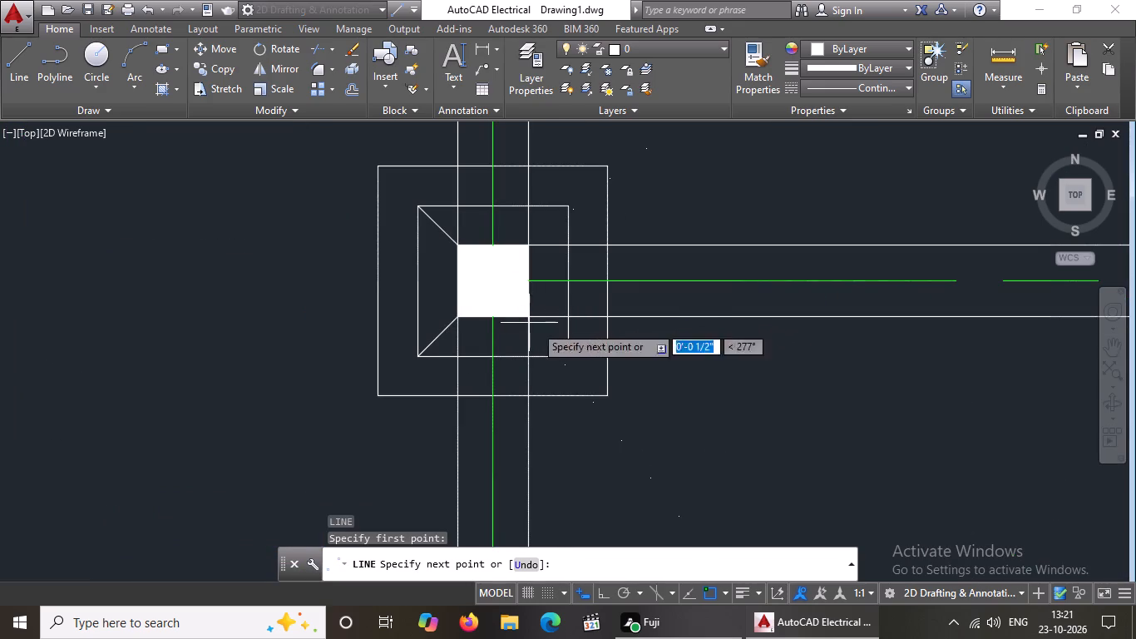
pyautogui.moveTo(545, 330); pyautogui.dragTo(556, 334)
pyautogui.click(561, 357)
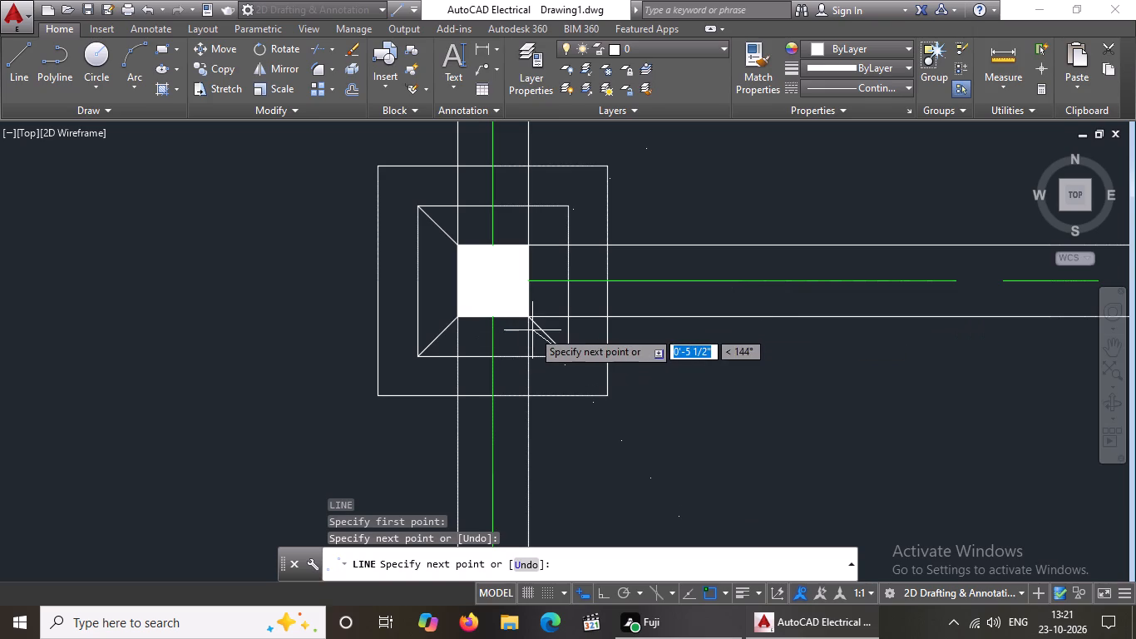
pyautogui.press('Return')
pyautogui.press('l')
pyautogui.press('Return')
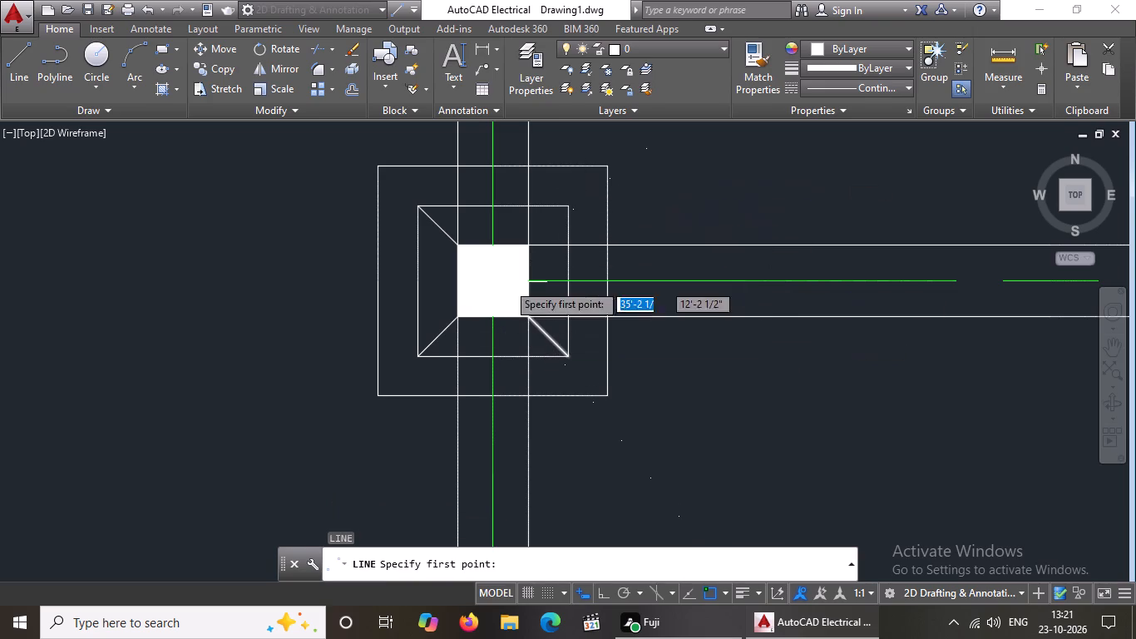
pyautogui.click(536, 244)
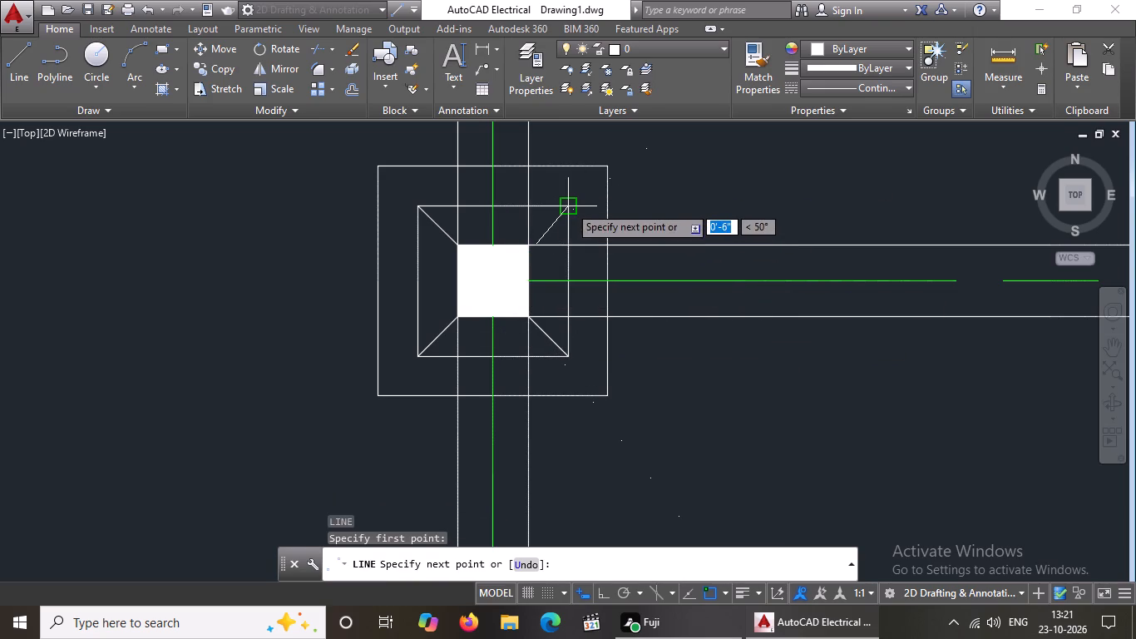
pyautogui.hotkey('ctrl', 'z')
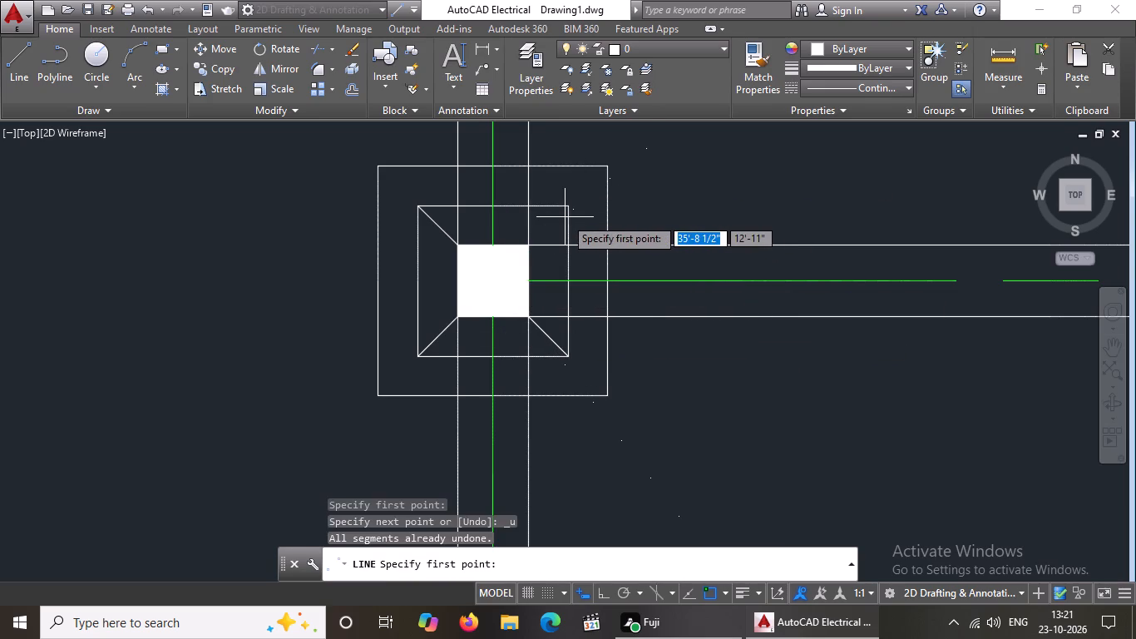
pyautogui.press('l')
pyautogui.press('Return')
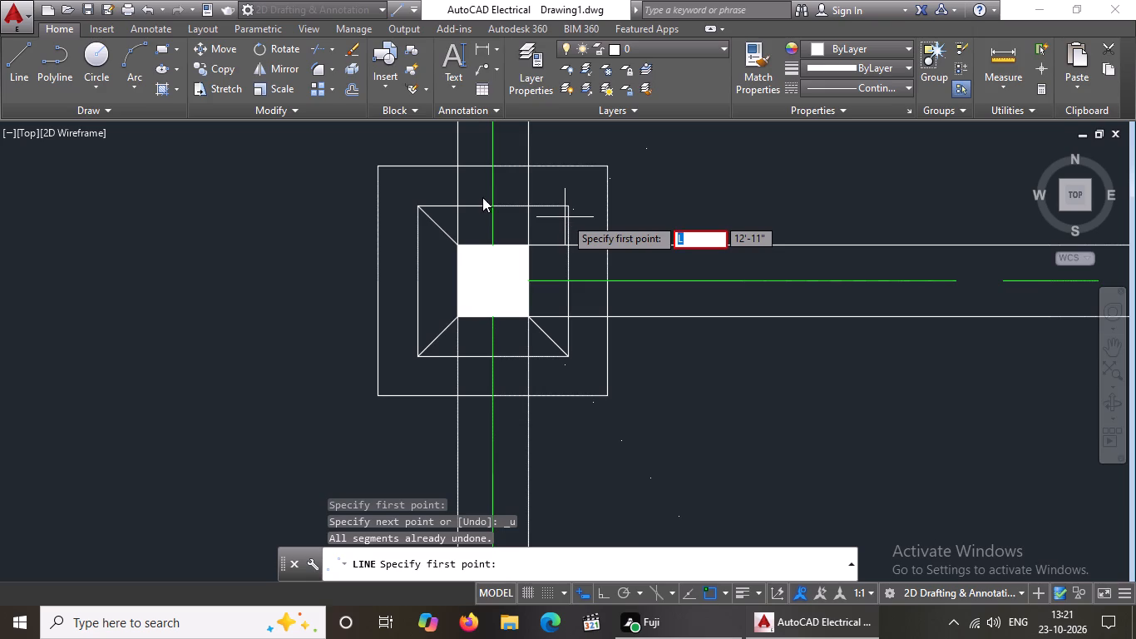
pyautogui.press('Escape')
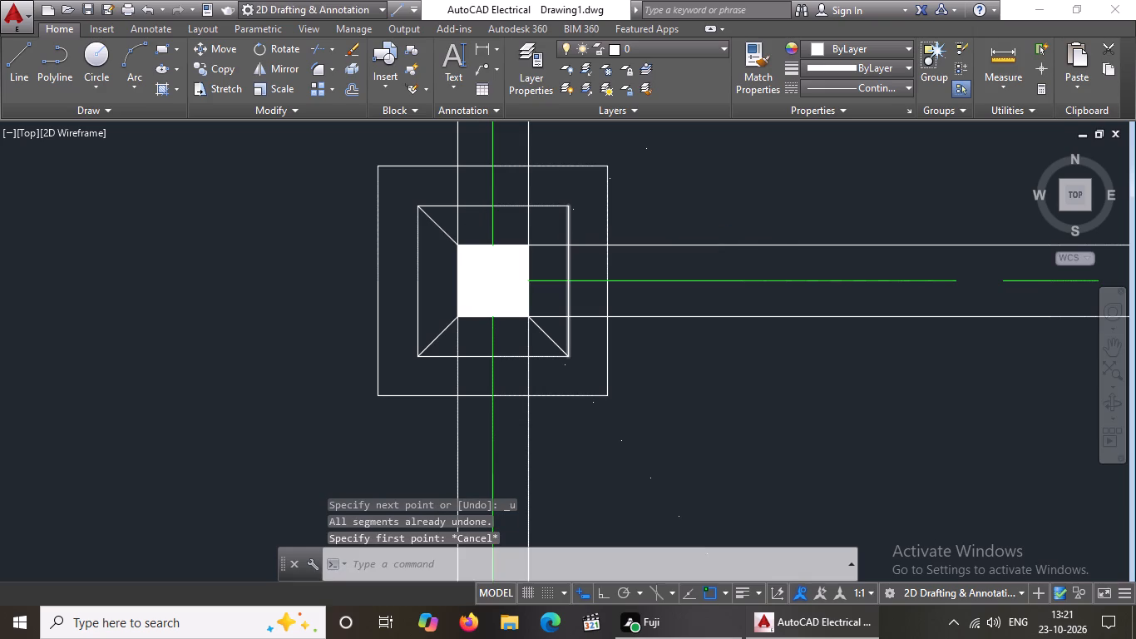
# Draw a diagonal line joining the same western column's northeast corner to the matching corner of the inner footing square.
pyautogui.press('l')
pyautogui.press('Return')
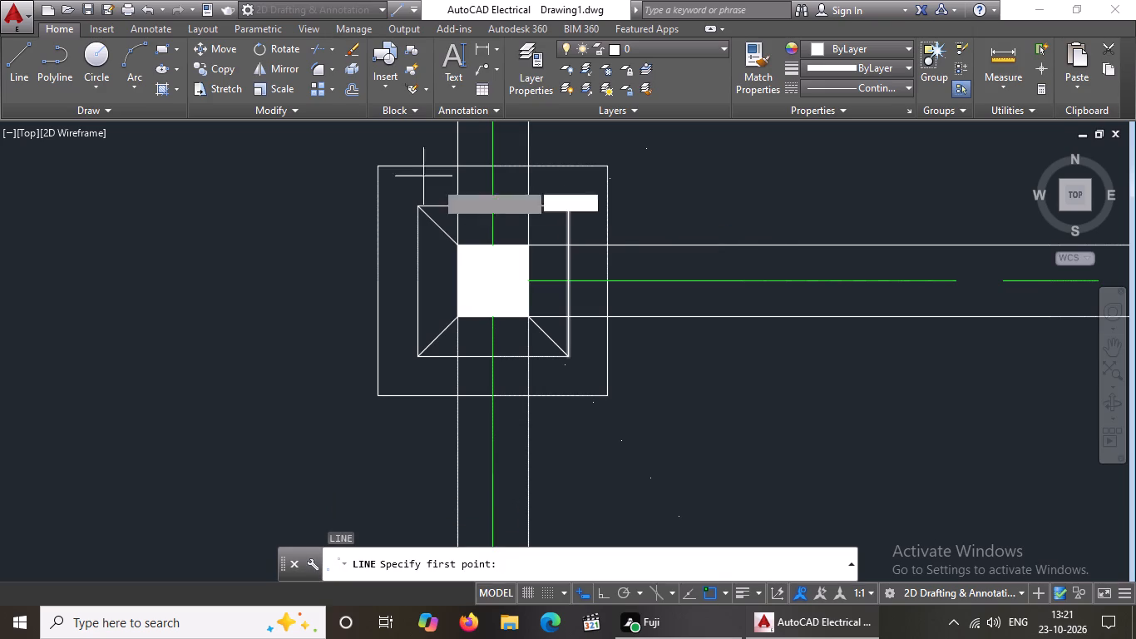
pyautogui.click(532, 245)
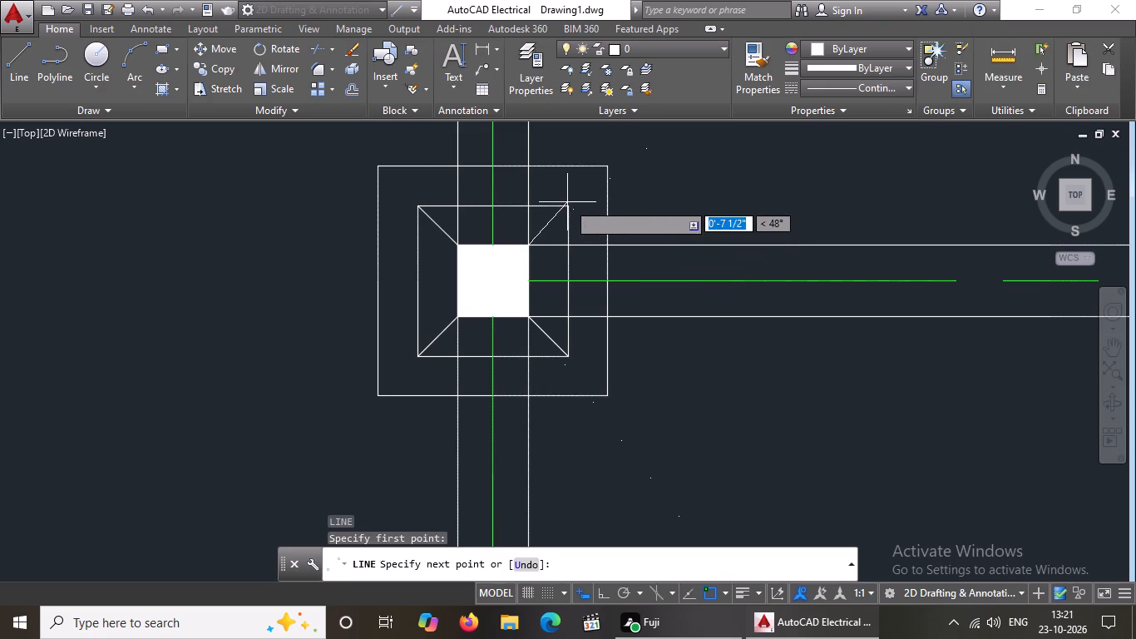
pyautogui.click(570, 209)
pyautogui.scroll(-4, 606, 215)
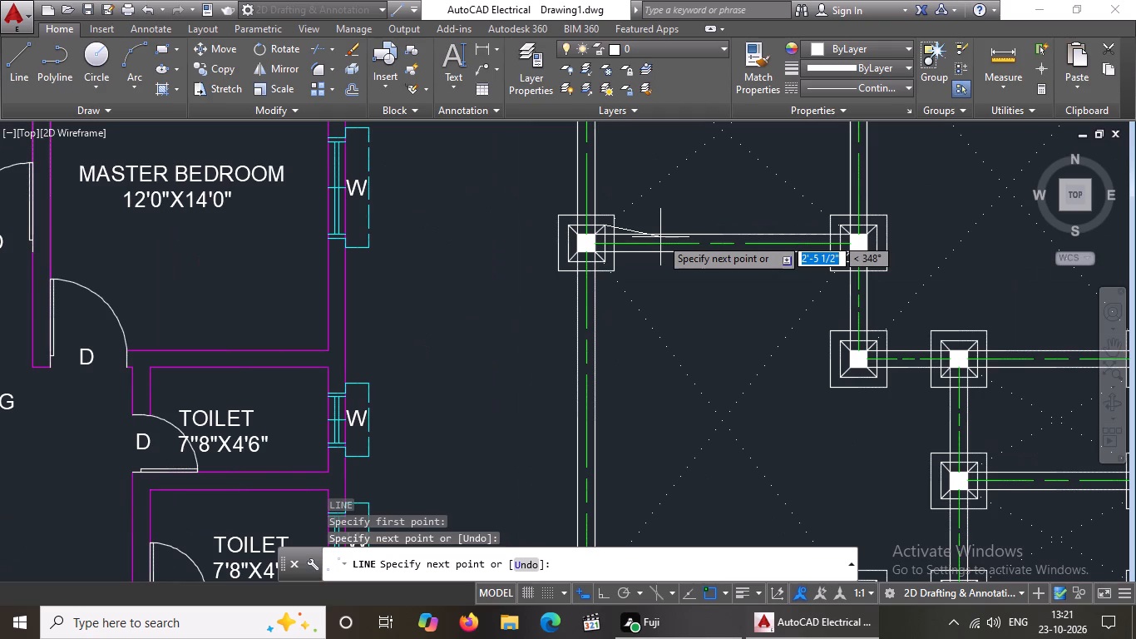
pyautogui.press('Escape')
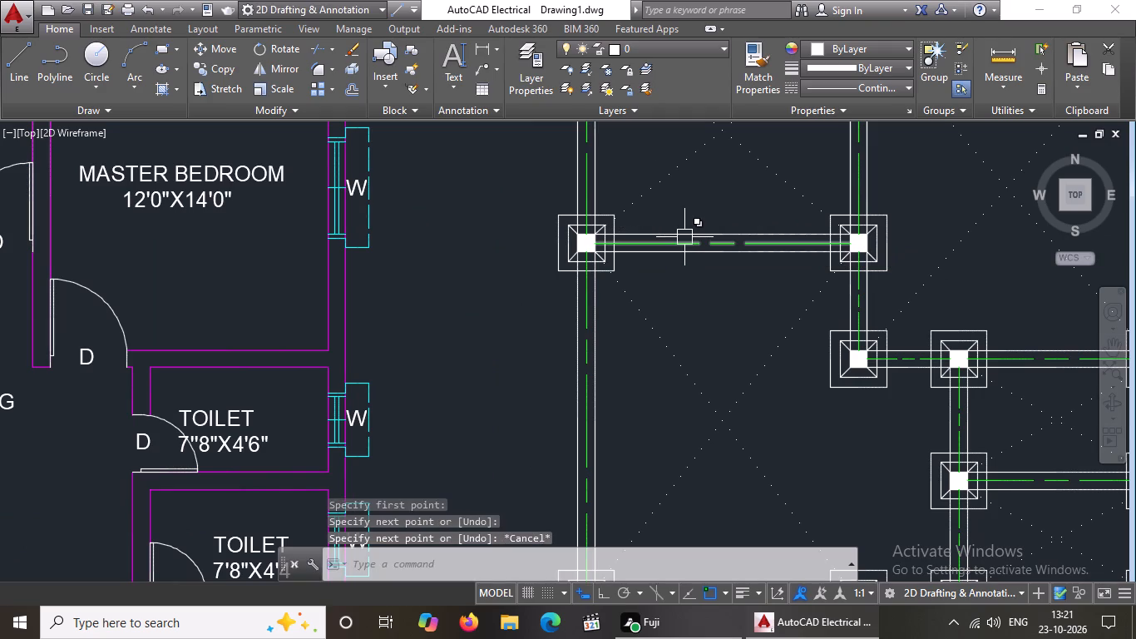
# At the westernmost column of the northernmost row, draw diagonal lines joining its two northern corners to the inner footing square corners.
pyautogui.scroll(-1, 668, 239)
pyautogui.moveTo(664, 240); pyautogui.dragTo(635, 329, button='middle')
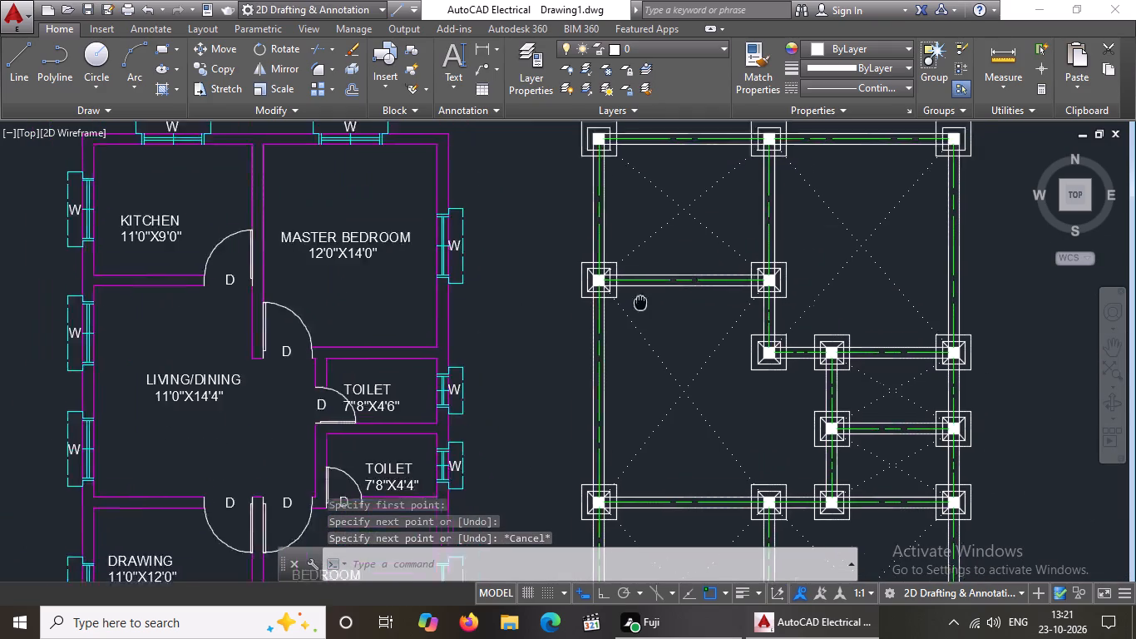
pyautogui.moveTo(635, 329); pyautogui.dragTo(625, 377, button='middle')
pyautogui.press('Escape')
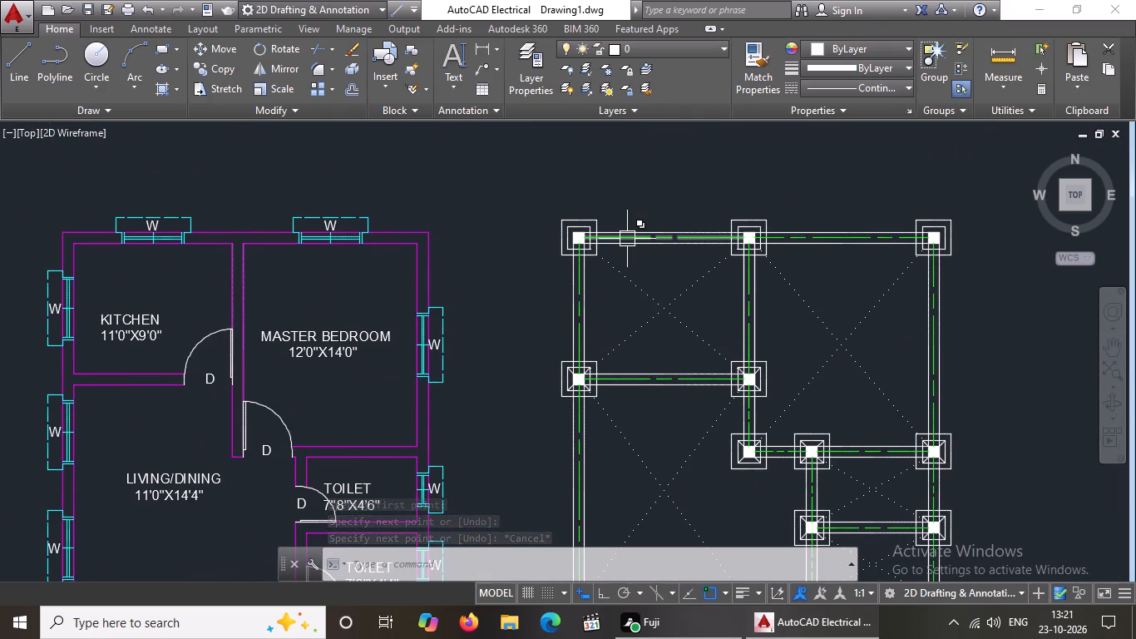
pyautogui.press('l')
pyautogui.press('Return')
pyautogui.scroll(3, 617, 245)
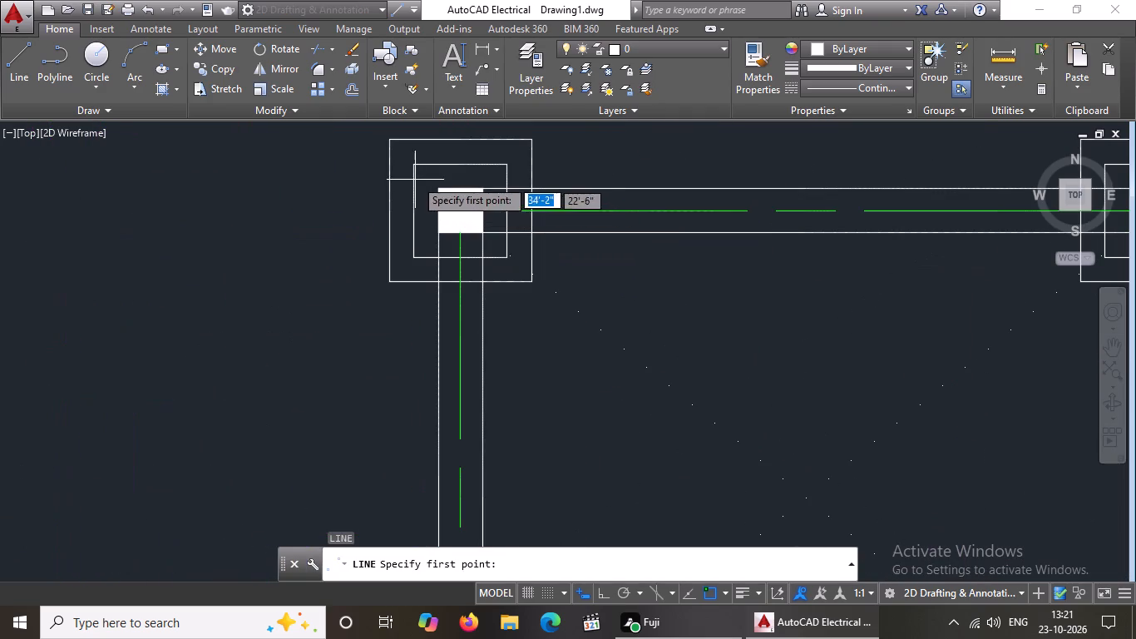
pyautogui.click(414, 163)
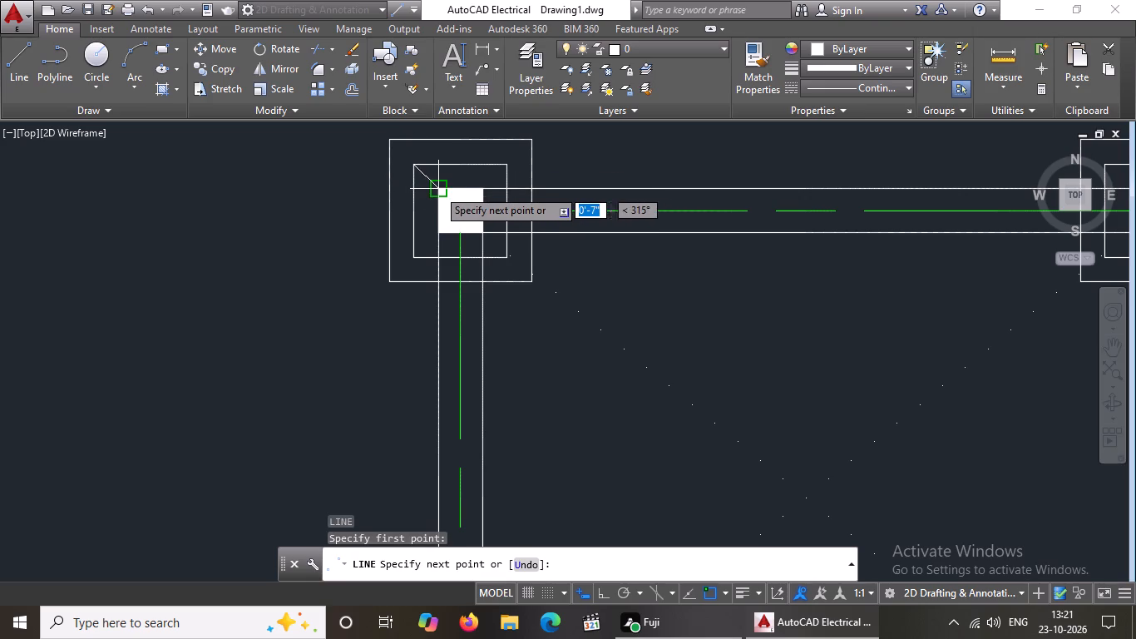
pyautogui.moveTo(437, 189); pyautogui.dragTo(453, 187)
pyautogui.press('Return')
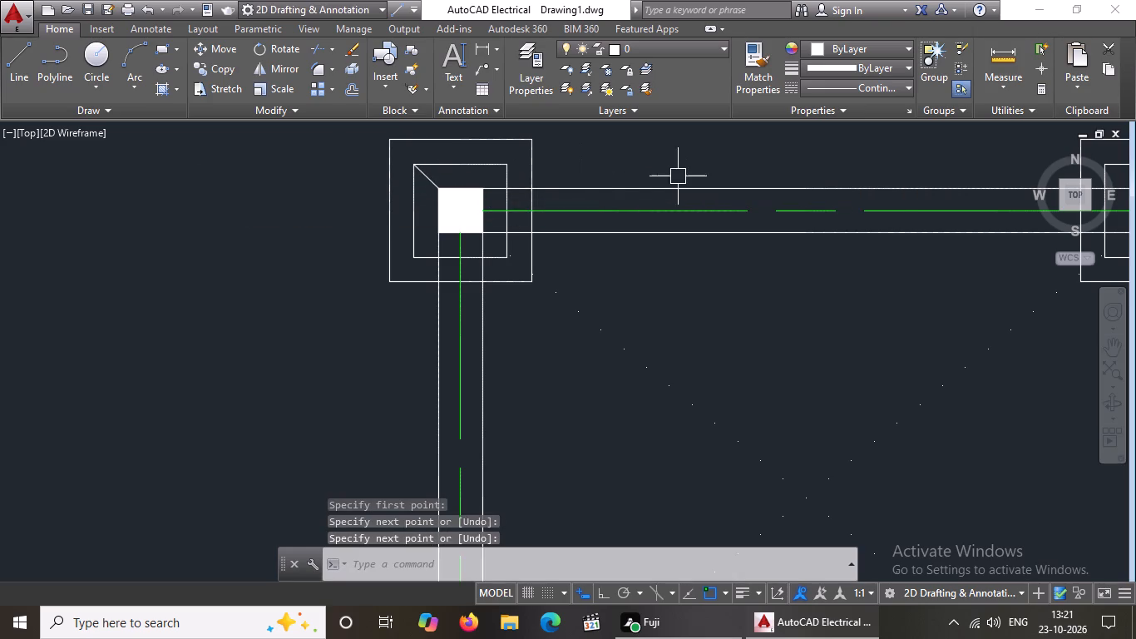
pyautogui.press('l')
pyautogui.press('Return')
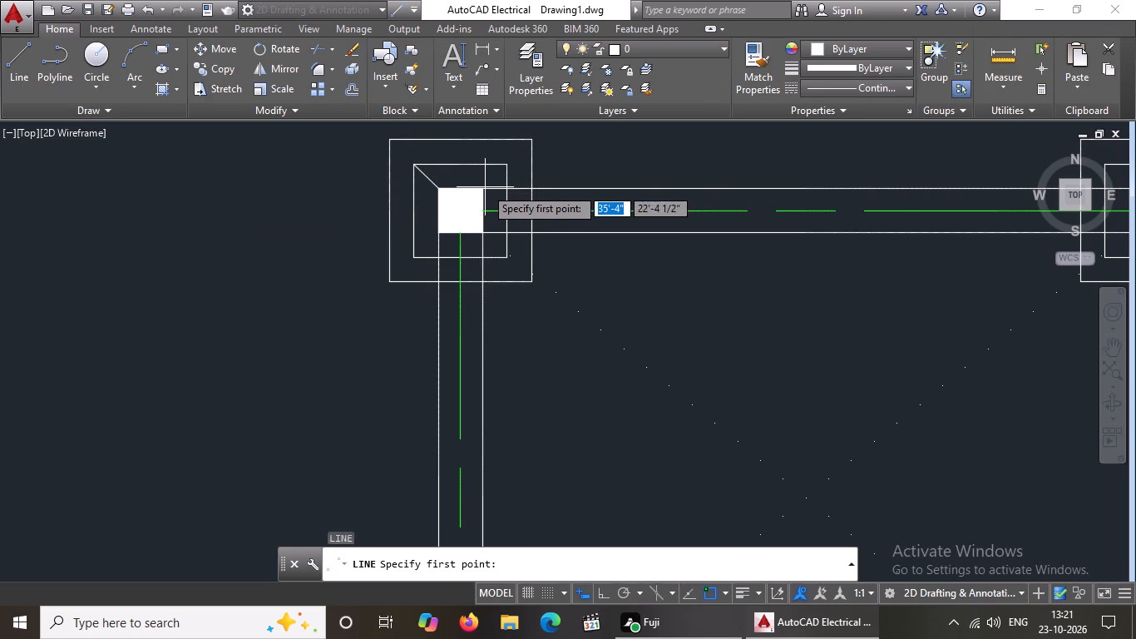
pyautogui.click(479, 189)
pyautogui.click(500, 165)
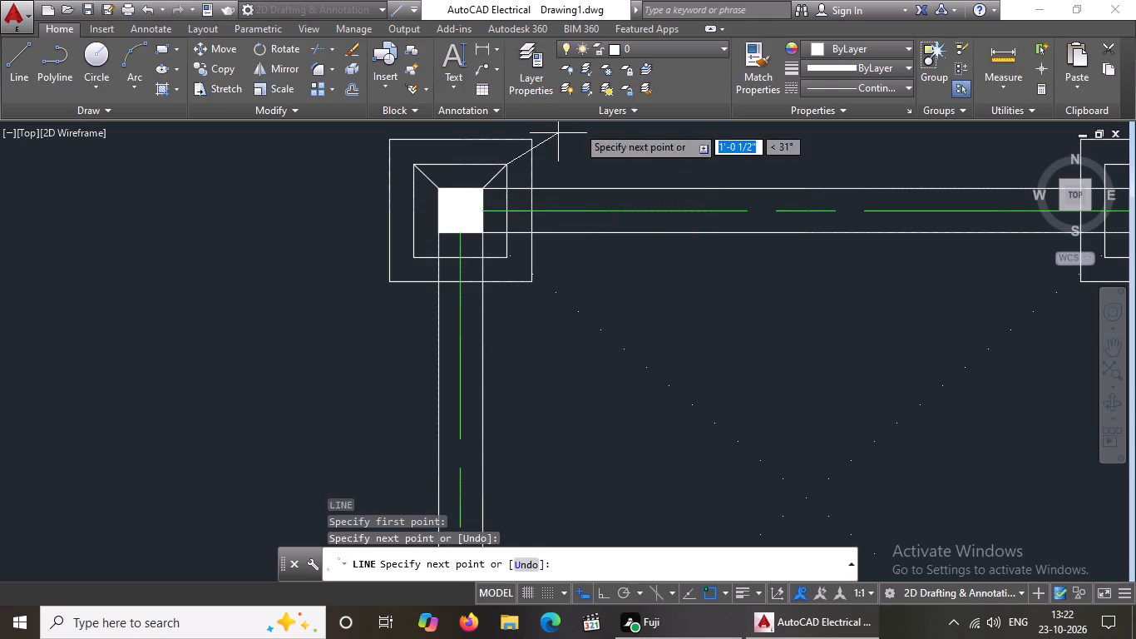
pyautogui.press('Return')
# Draw diagonal lines joining the same northwest column's southwest and southeast corners to the matching corners of the inner footing square.
pyautogui.press('l')
pyautogui.press('Return')
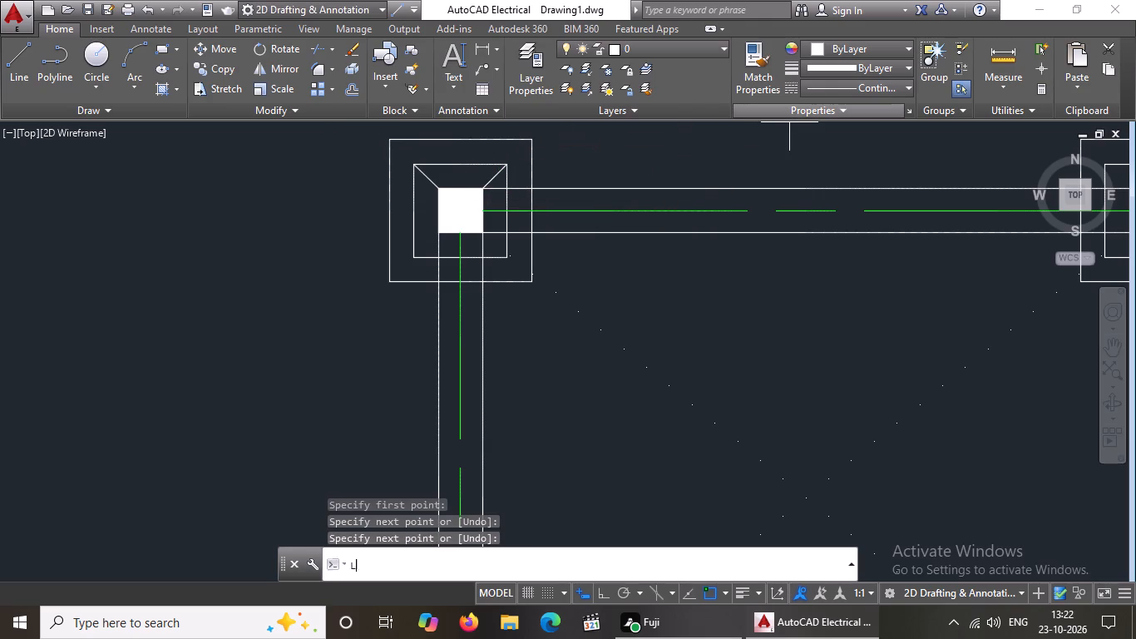
pyautogui.click(412, 256)
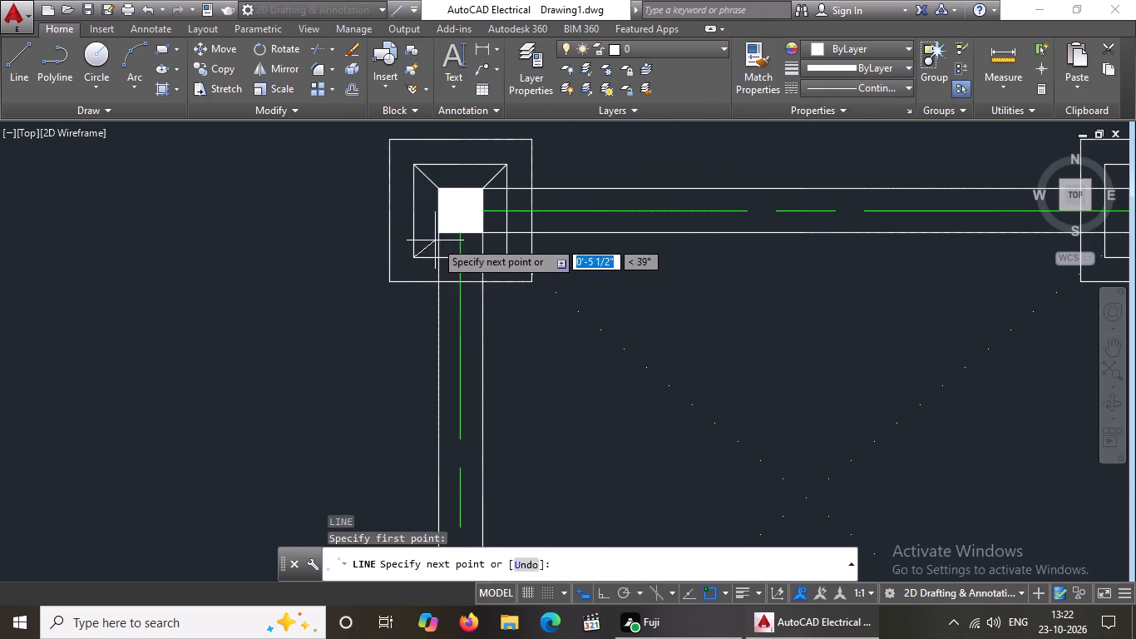
pyautogui.click(438, 231)
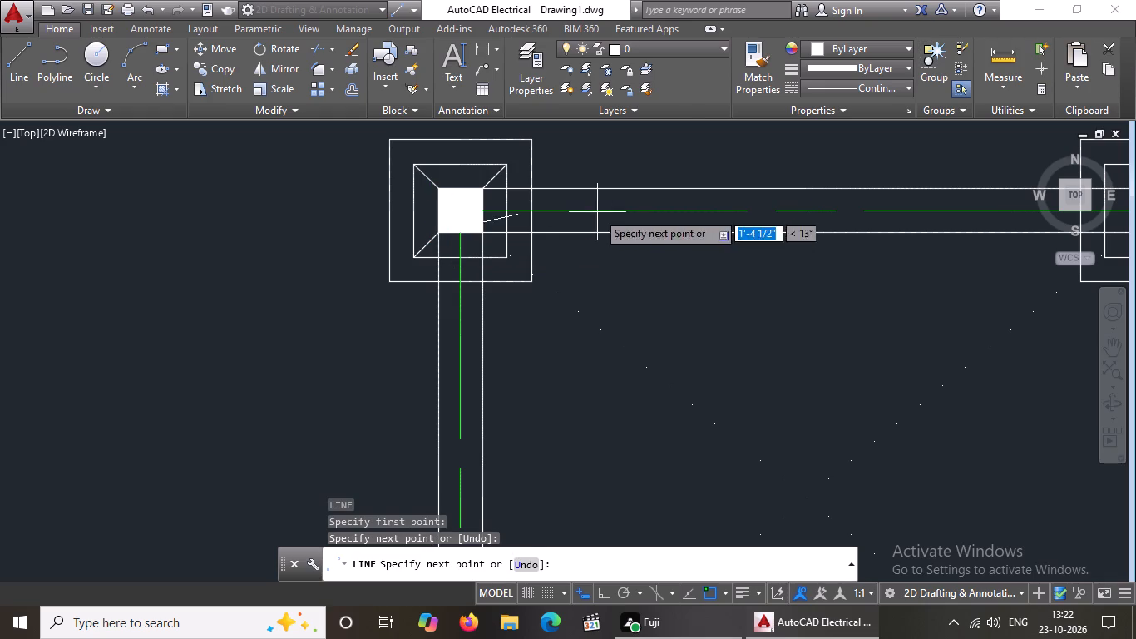
pyautogui.press('Return')
pyautogui.press('l')
pyautogui.press('Return')
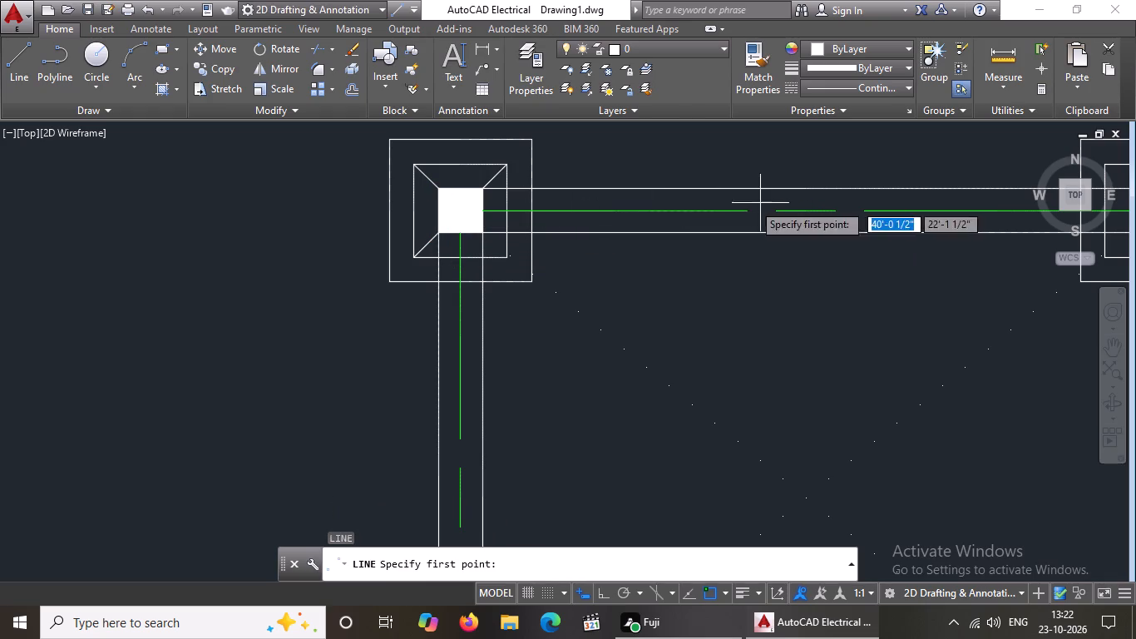
pyautogui.click(486, 233)
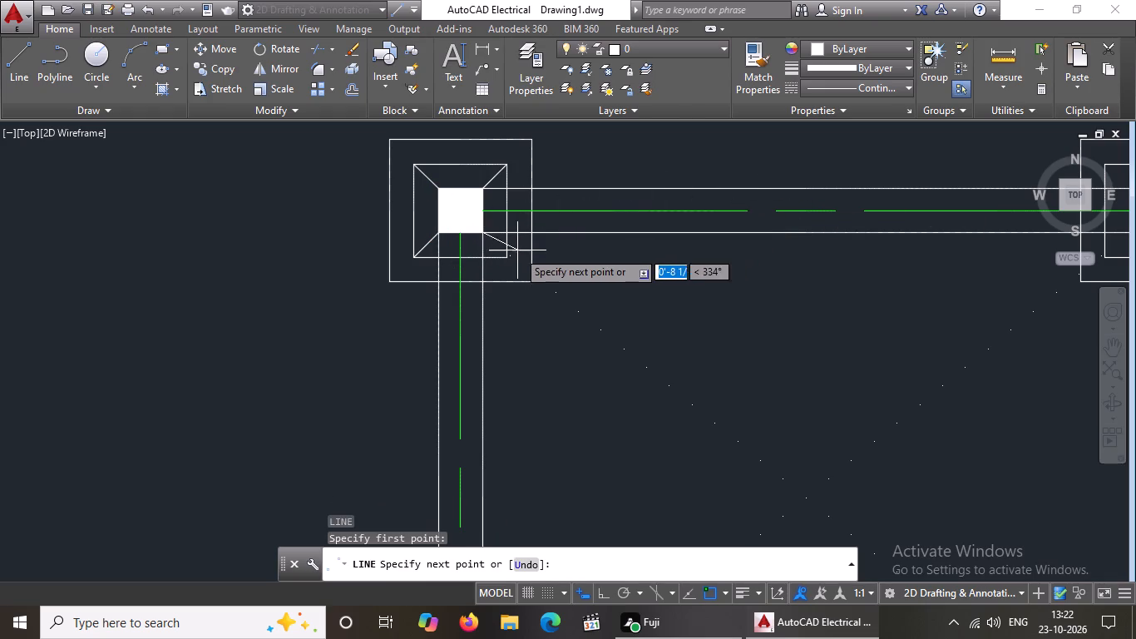
pyautogui.click(507, 258)
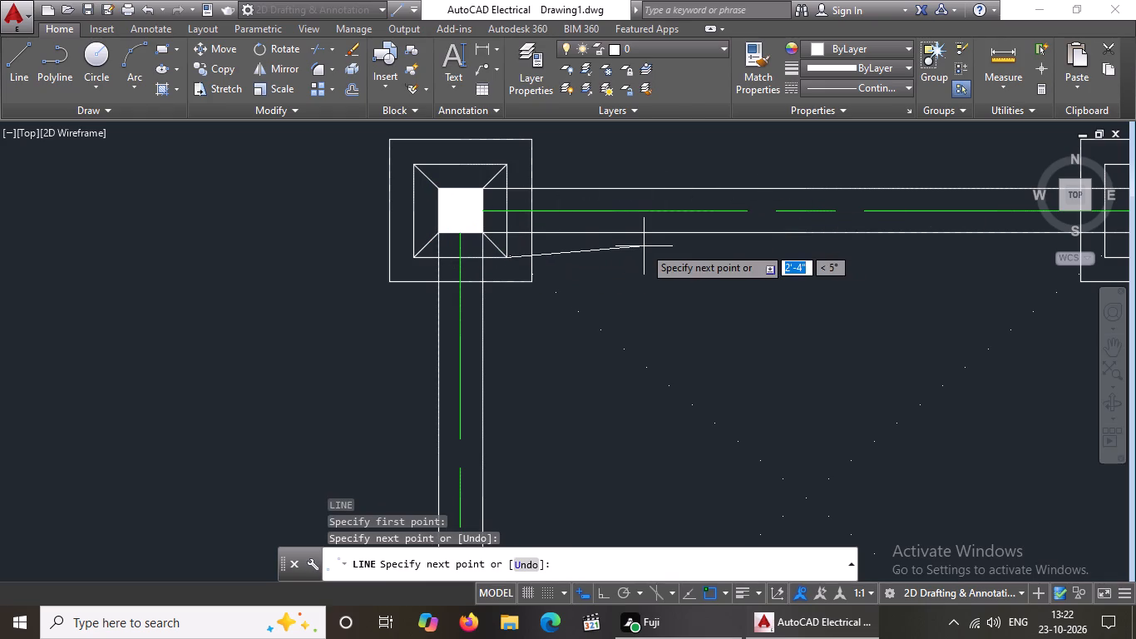
pyautogui.press('Return')
# At the middle column of the northernmost row, draw diagonal lines joining its southwest and northwest corners to the inner footing square corners.
pyautogui.press('l')
pyautogui.press('Return')
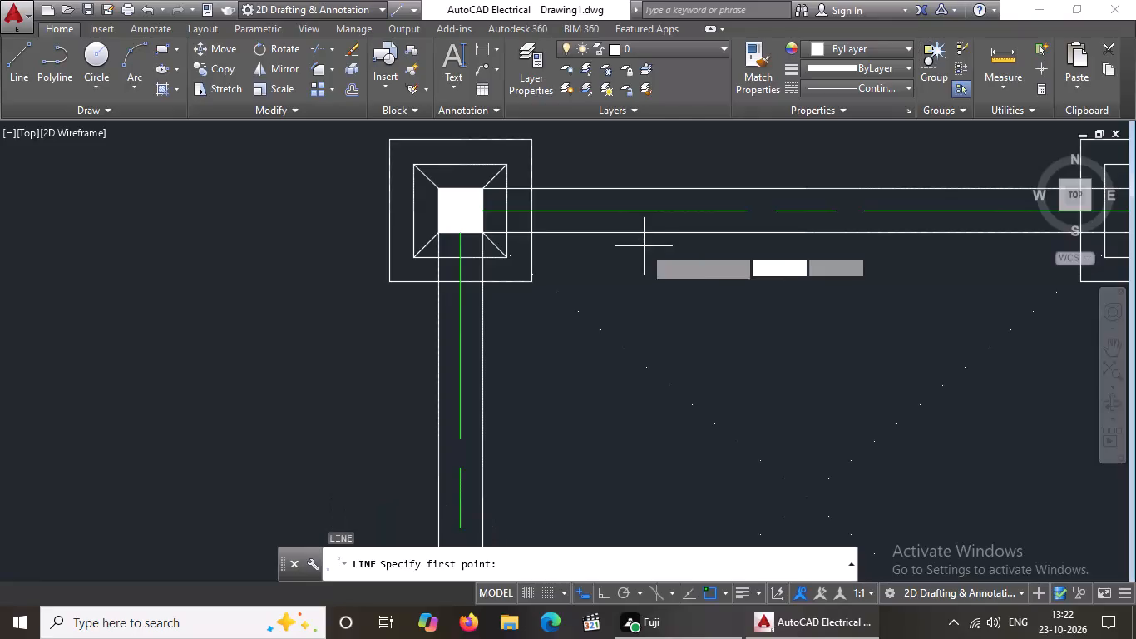
pyautogui.scroll(-2, 572, 241)
pyautogui.scroll(2, 811, 233)
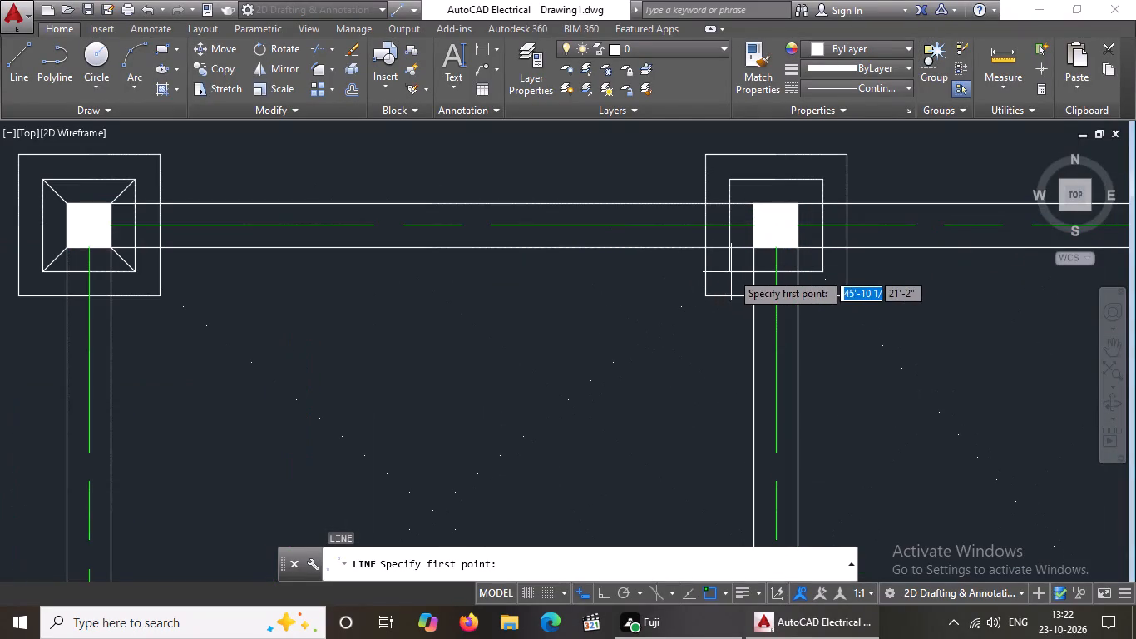
pyautogui.click(724, 267)
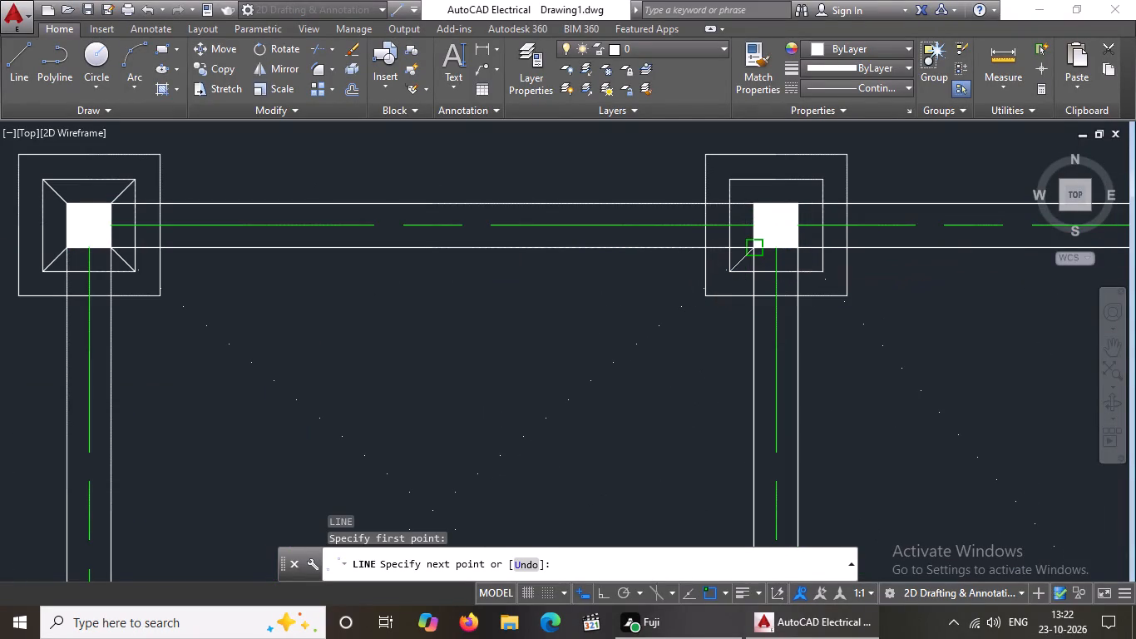
pyautogui.click(753, 249)
pyautogui.press('Return')
pyautogui.press('l')
pyautogui.press('Return')
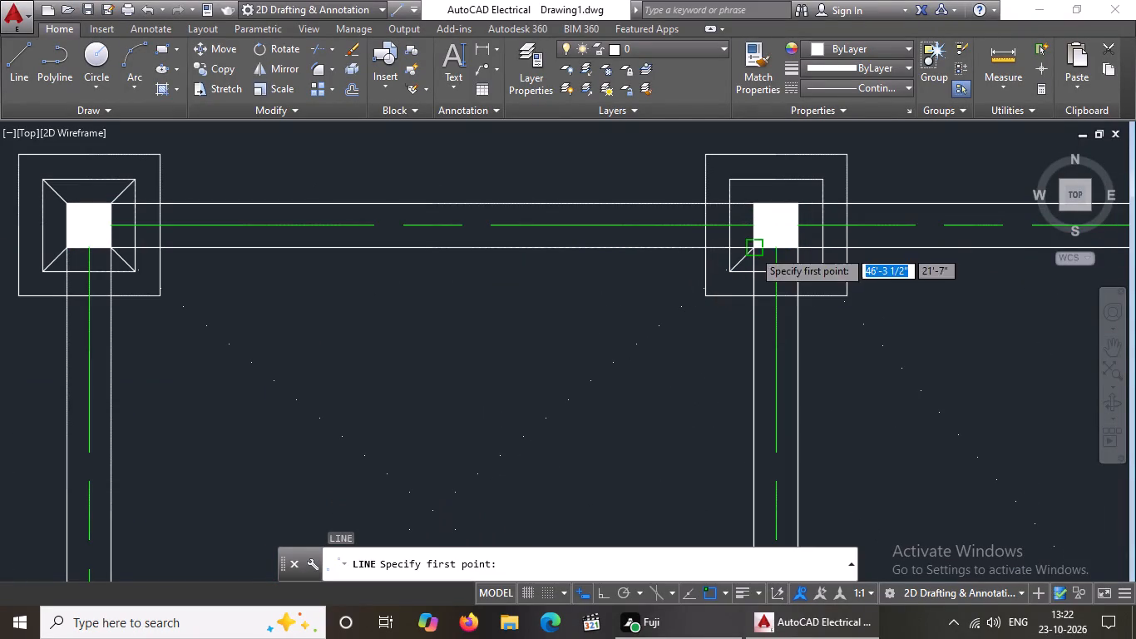
pyautogui.click(729, 181)
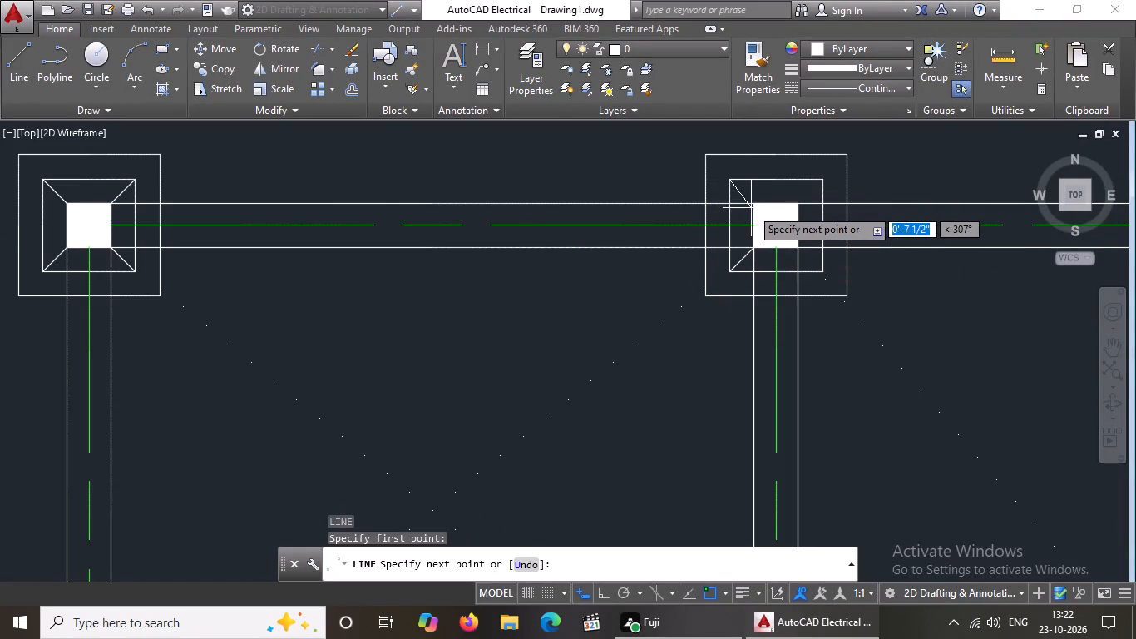
pyautogui.click(758, 203)
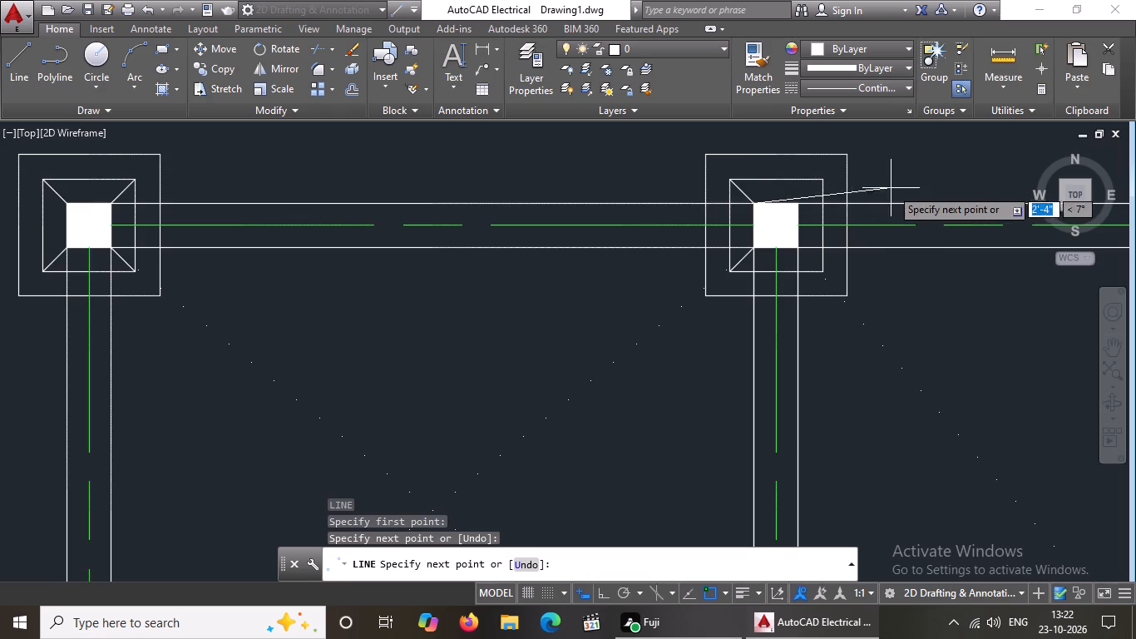
pyautogui.press('Return')
# Draw diagonal lines joining the same middle column's northeast and southeast corners to the matching corners of the inner footing square.
pyautogui.press('l')
pyautogui.press('Return')
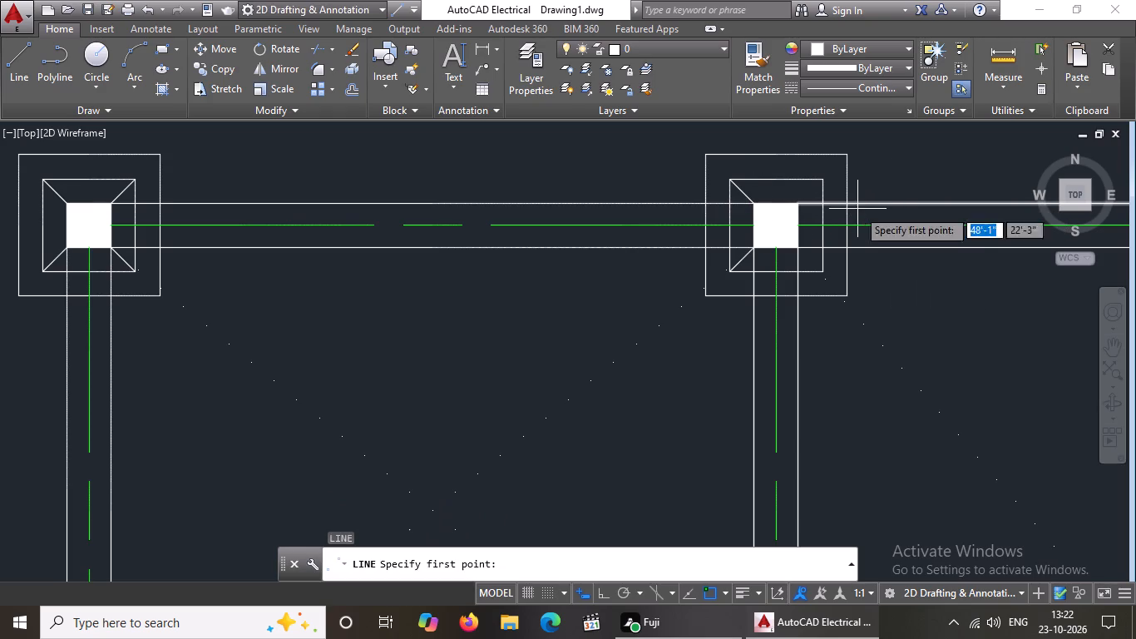
pyautogui.moveTo(798, 205); pyautogui.dragTo(809, 199)
pyautogui.click(822, 183)
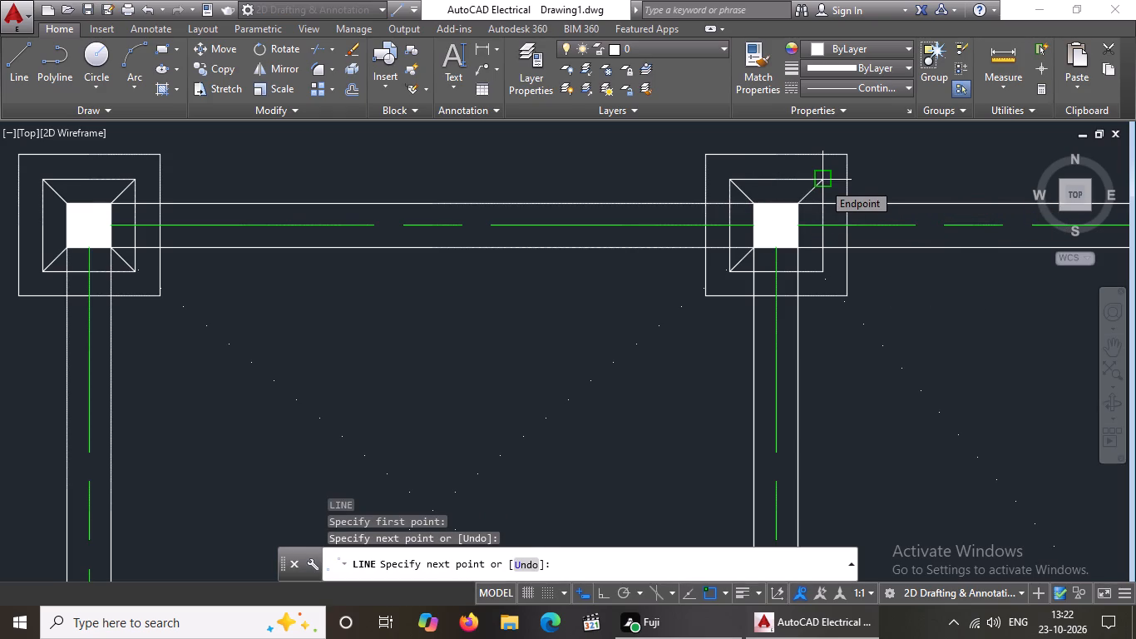
pyautogui.press('Return')
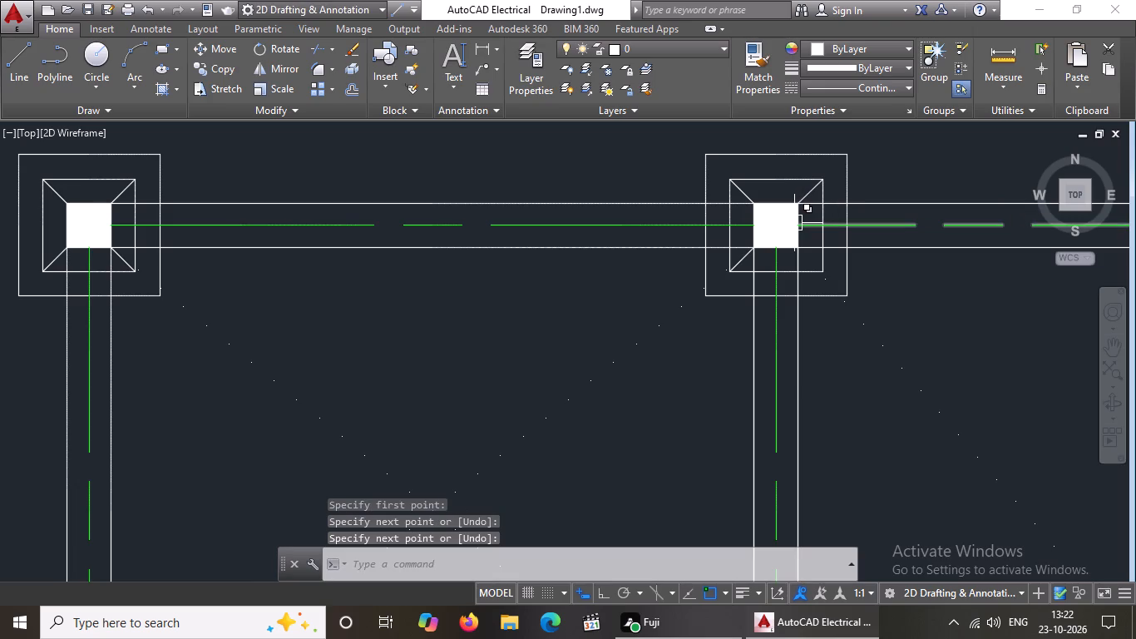
pyautogui.scroll(-1, 781, 227)
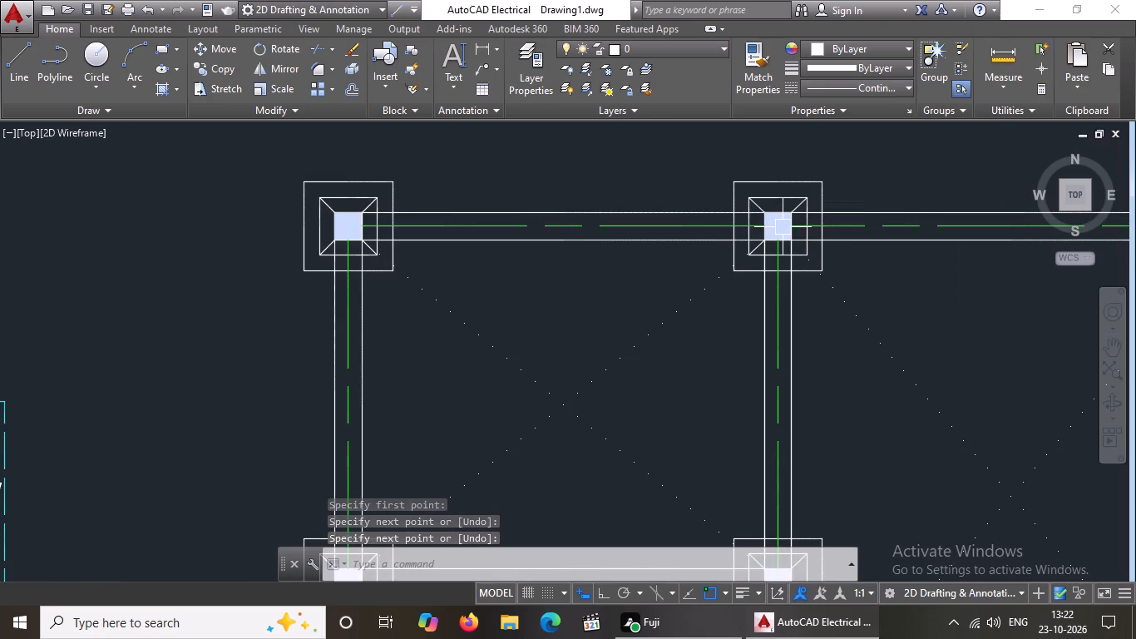
pyautogui.press('l')
pyautogui.press('Return')
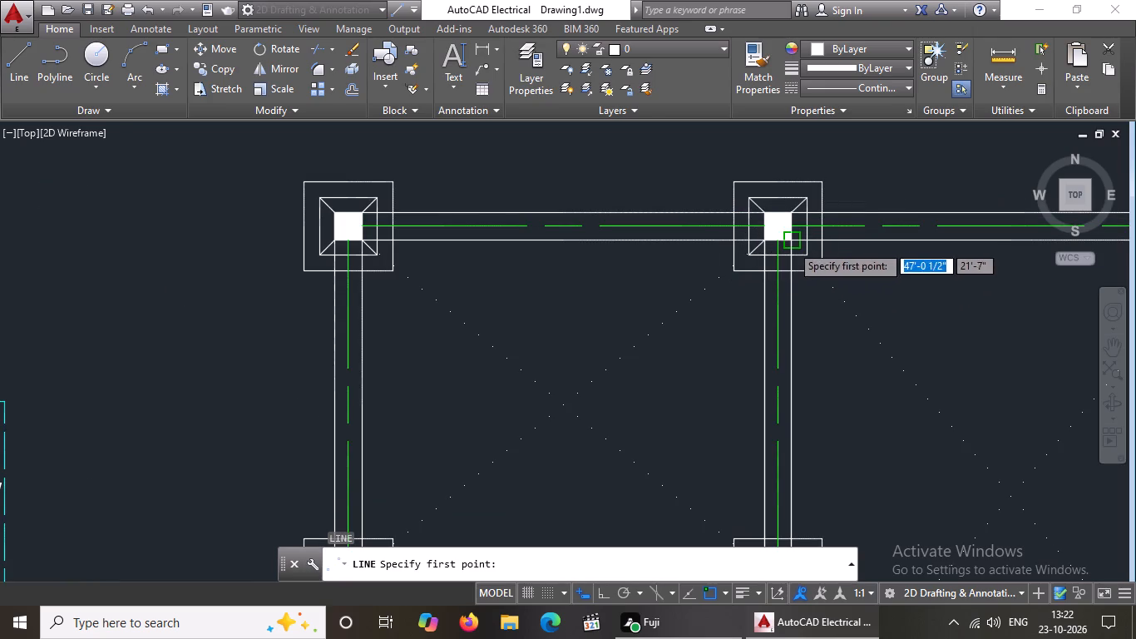
pyautogui.click(791, 243)
pyautogui.click(804, 256)
pyautogui.press('Escape')
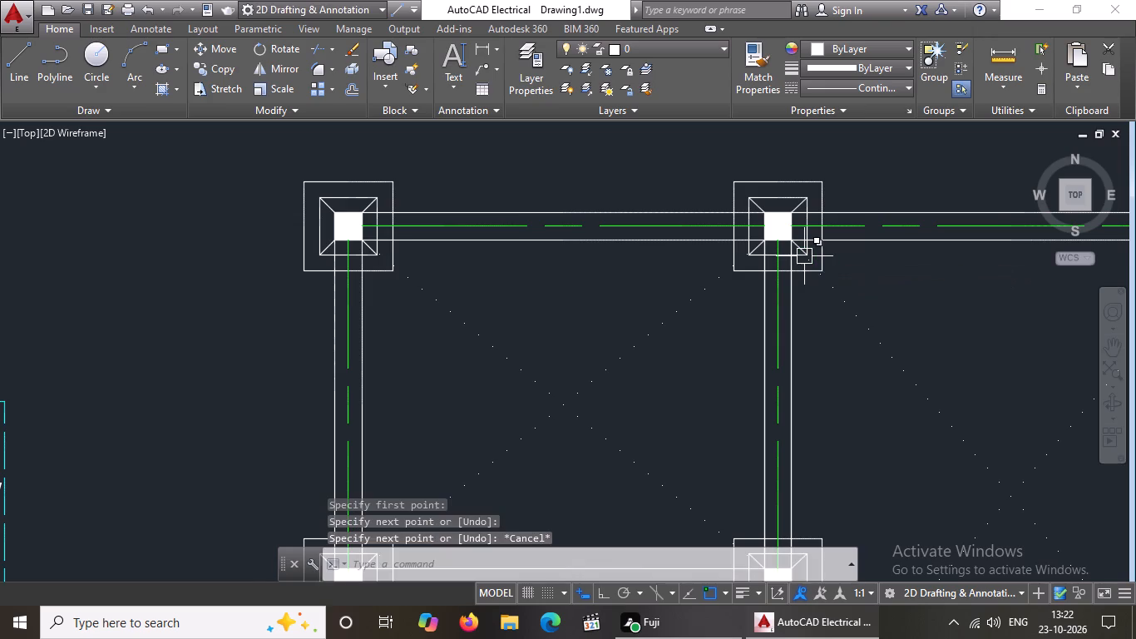
pyautogui.scroll(-2, 801, 255)
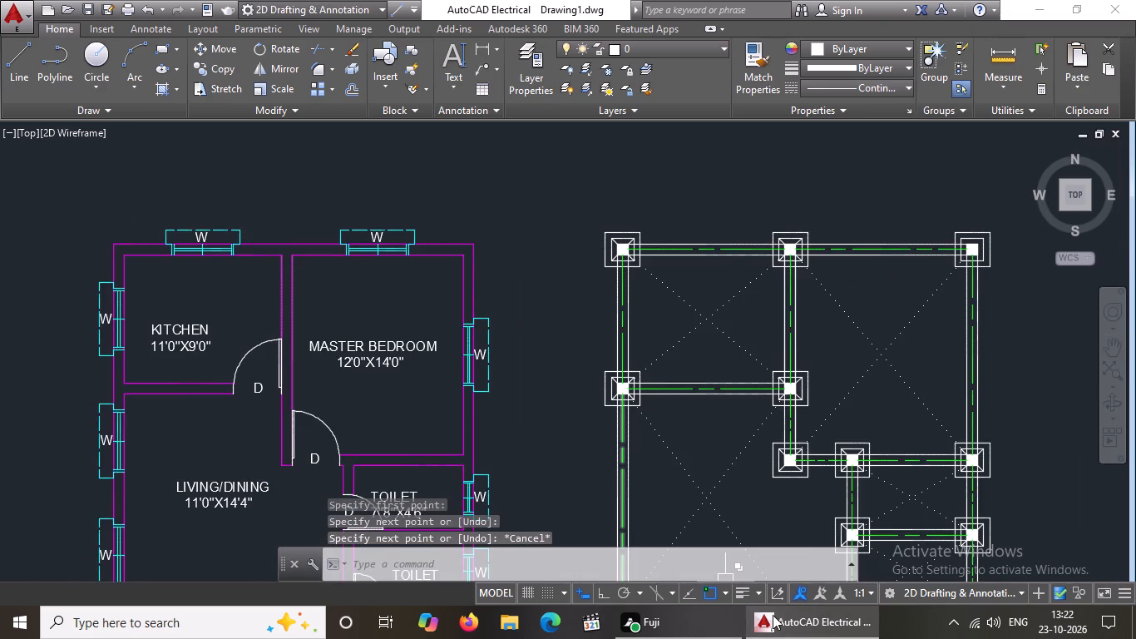
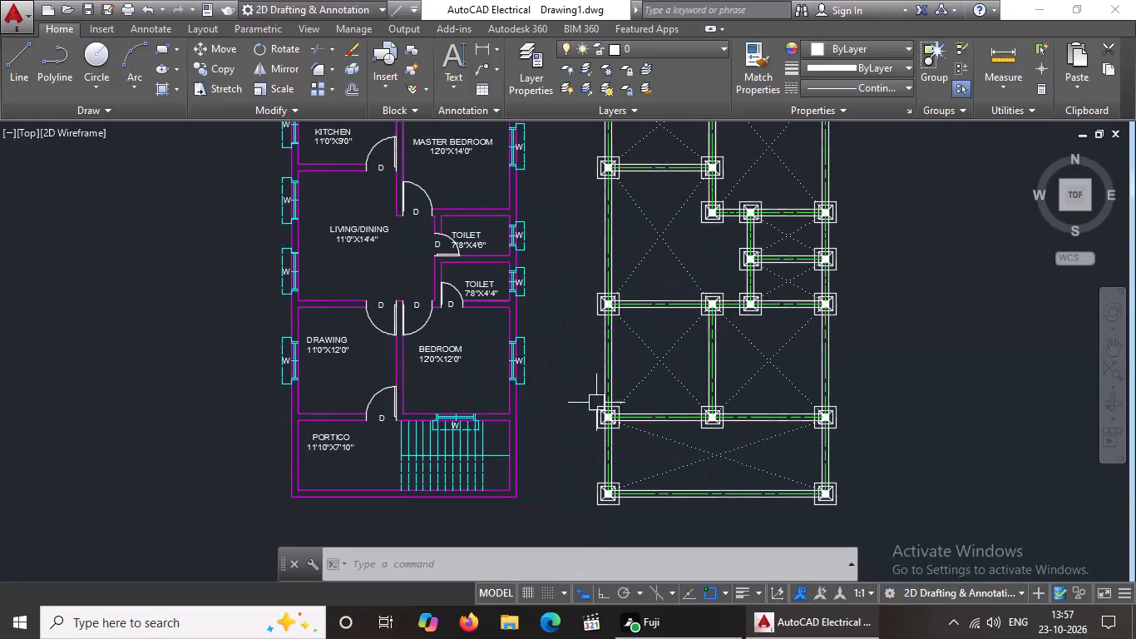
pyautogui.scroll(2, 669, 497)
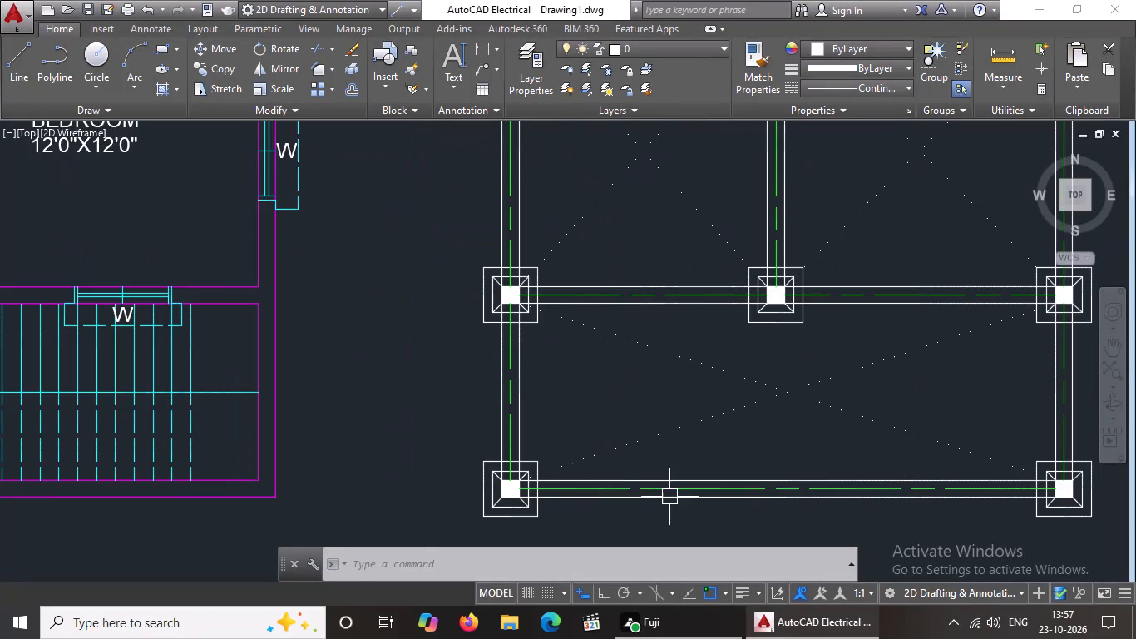
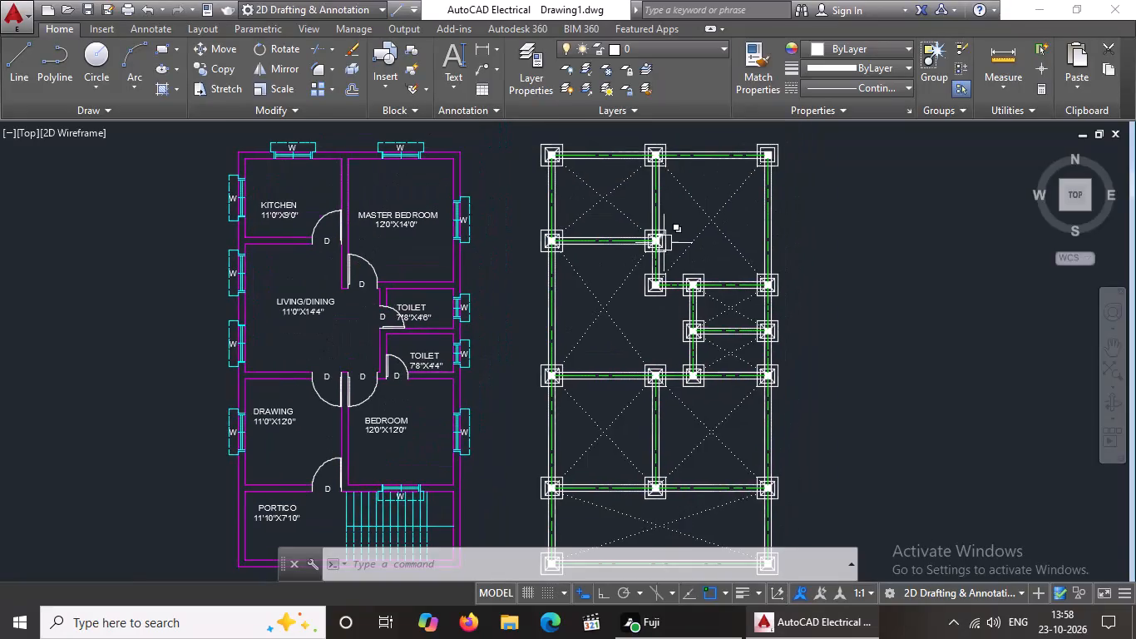
# Give the bottom edge of the lower-left footing's outer square the ACAD_ISO02W100 linetype with a linetype scale of 0.5.
pyautogui.scroll(3, 664, 242)
pyautogui.scroll(-2, 664, 242)
pyautogui.scroll(-1, 694, 319)
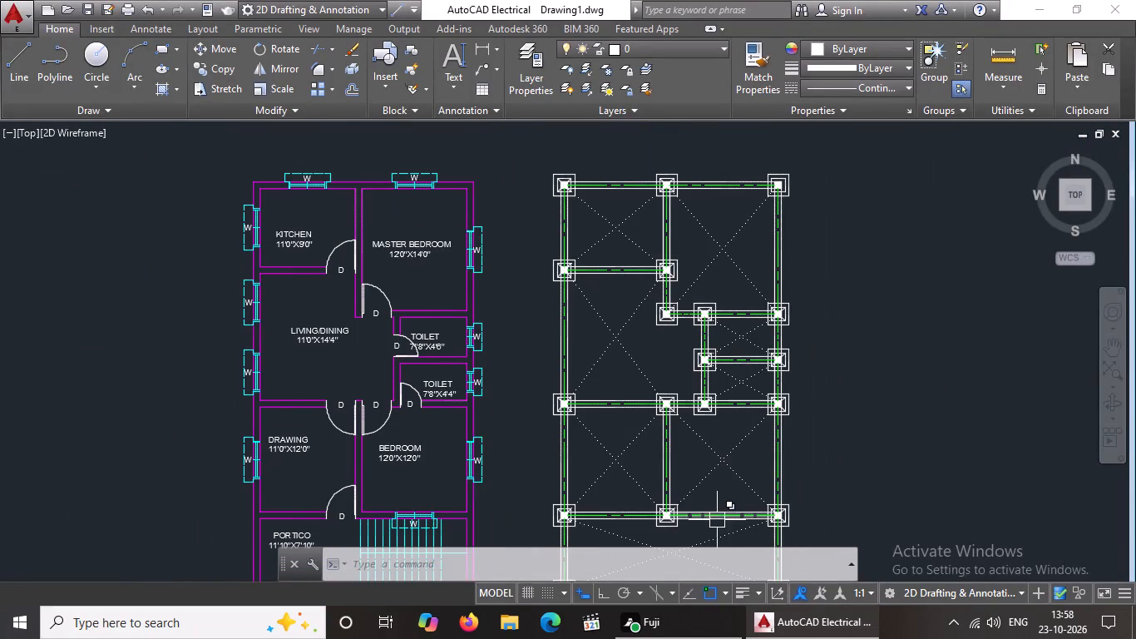
pyautogui.moveTo(711, 514); pyautogui.dragTo(708, 431, button='middle')
pyautogui.scroll(2, 701, 534)
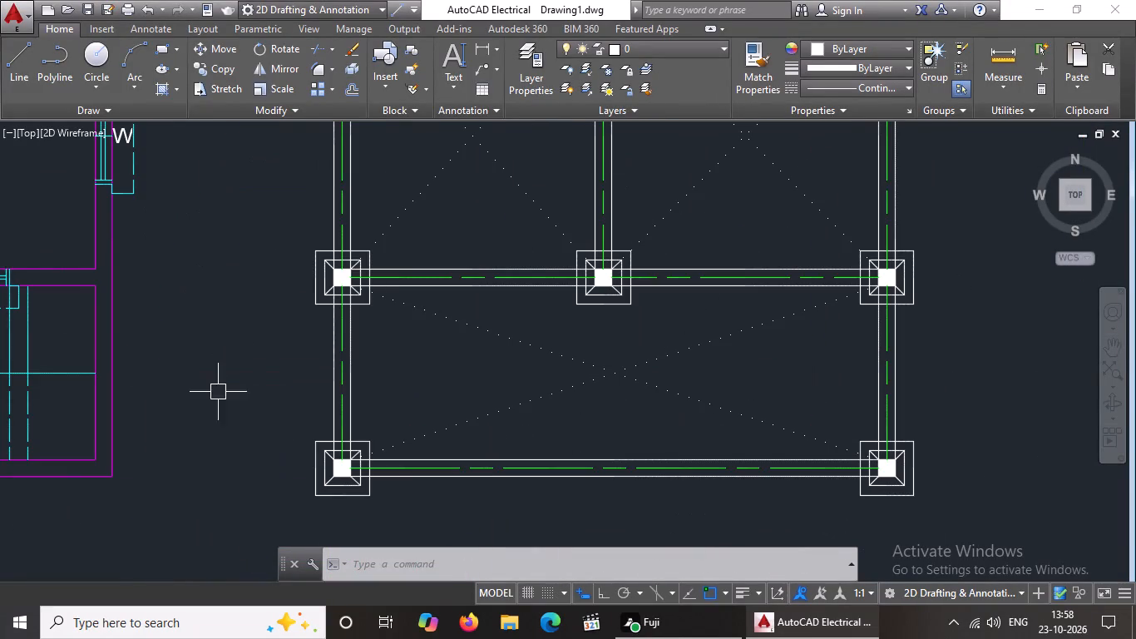
pyautogui.moveTo(501, 408); pyautogui.dragTo(503, 518, button='middle')
pyautogui.scroll(-3, 515, 290)
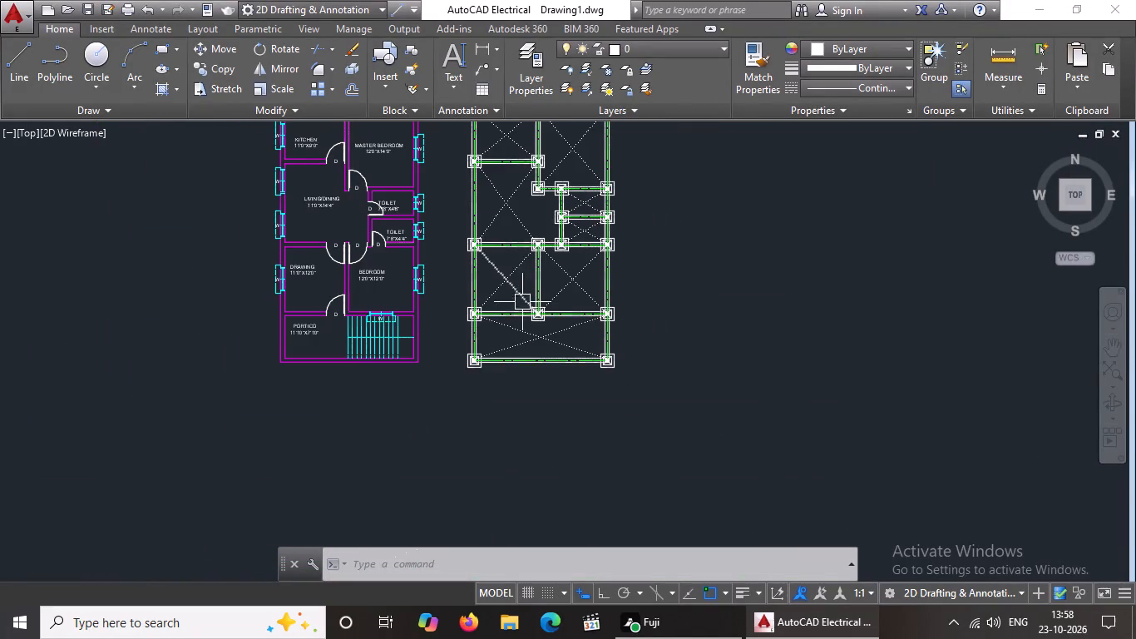
pyautogui.scroll(3, 447, 376)
pyautogui.scroll(2, 546, 340)
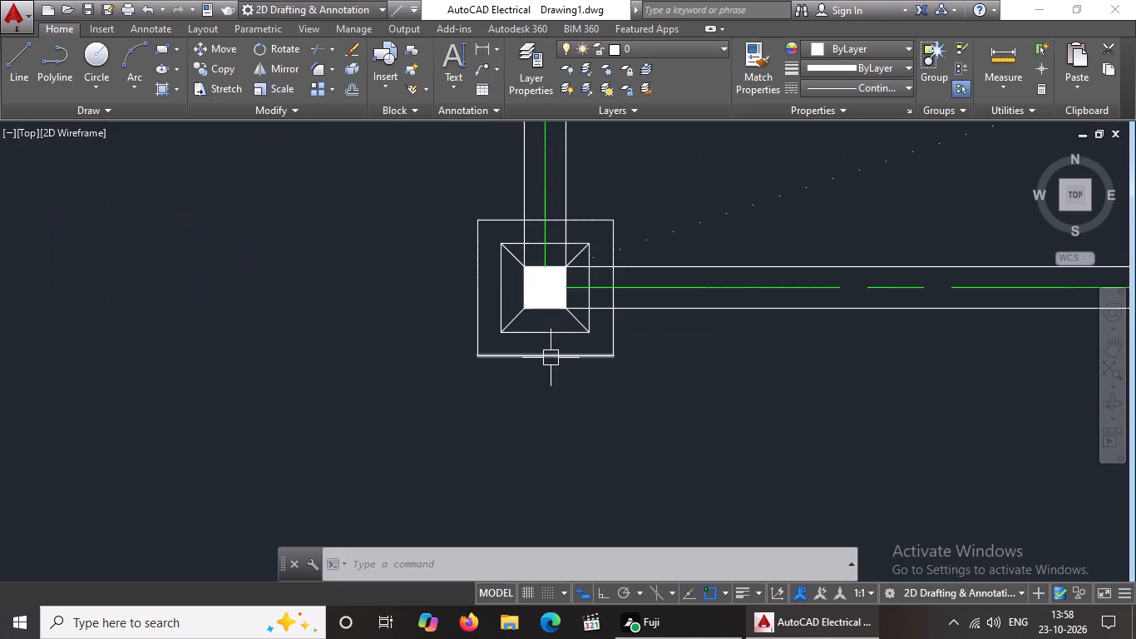
pyautogui.click(551, 358)
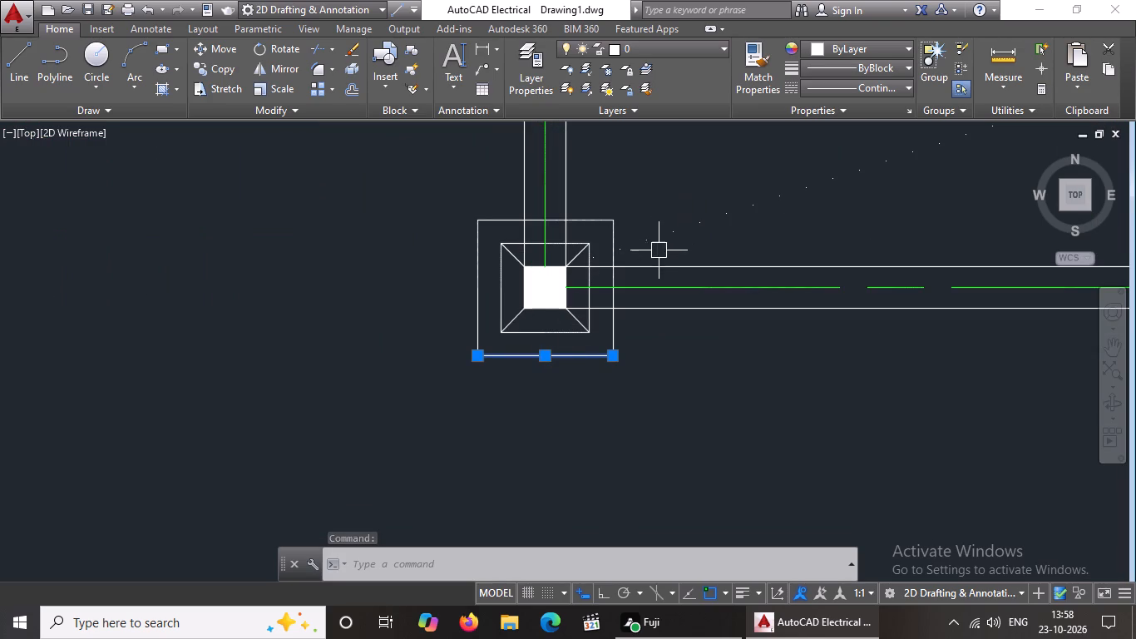
pyautogui.click(862, 89)
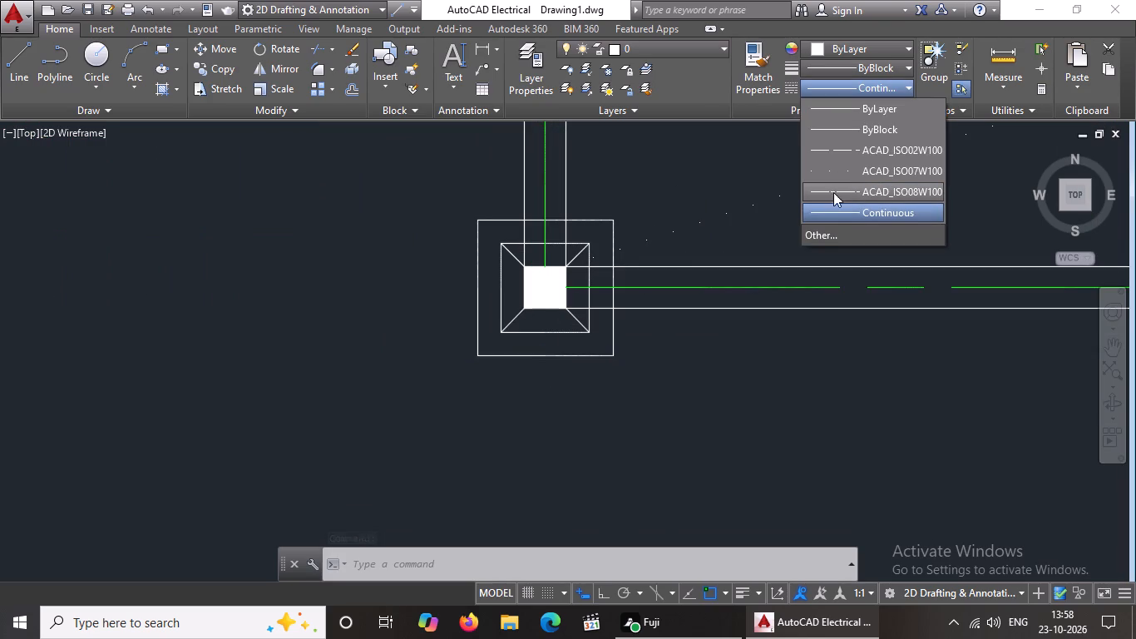
pyautogui.click(831, 146)
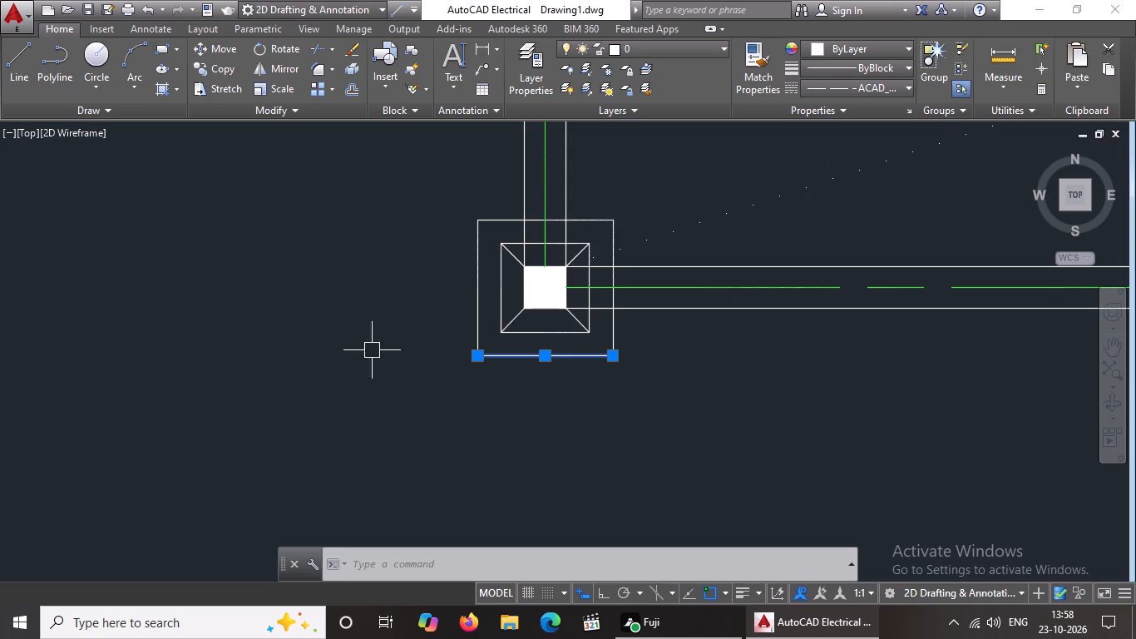
pyautogui.moveTo(339, 329); pyautogui.dragTo(342, 347, button='right')
pyautogui.click(392, 575)
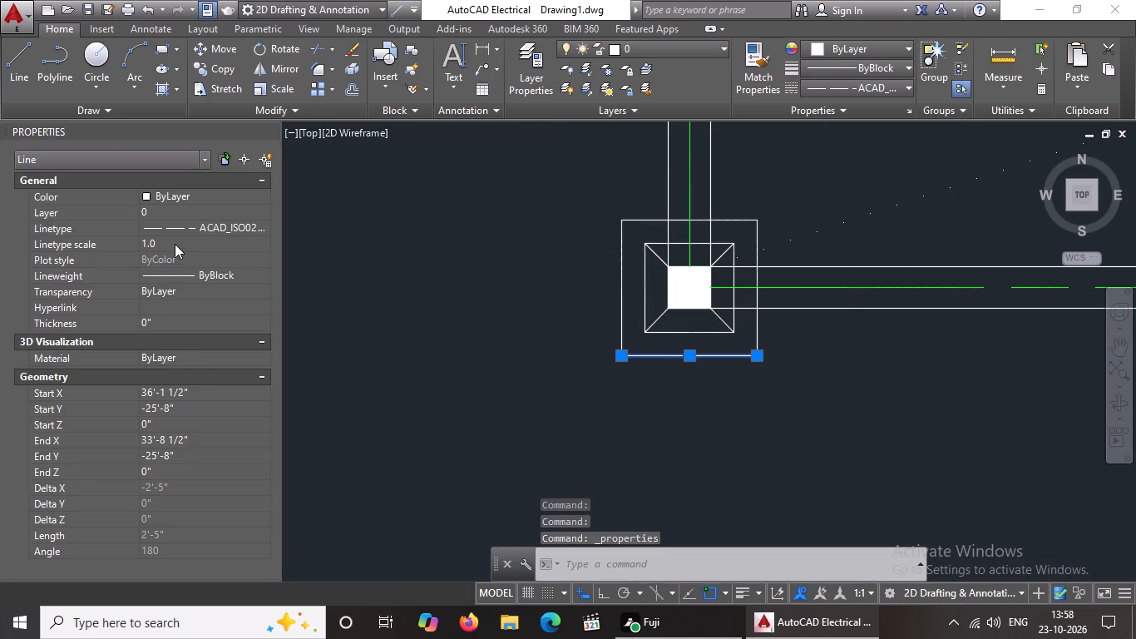
pyautogui.moveTo(175, 244); pyautogui.dragTo(175, 252)
pyautogui.press('BackSpace')
pyautogui.press('BackSpace')
pyautogui.write('0.')
pyautogui.press('5')
pyautogui.press('Return')
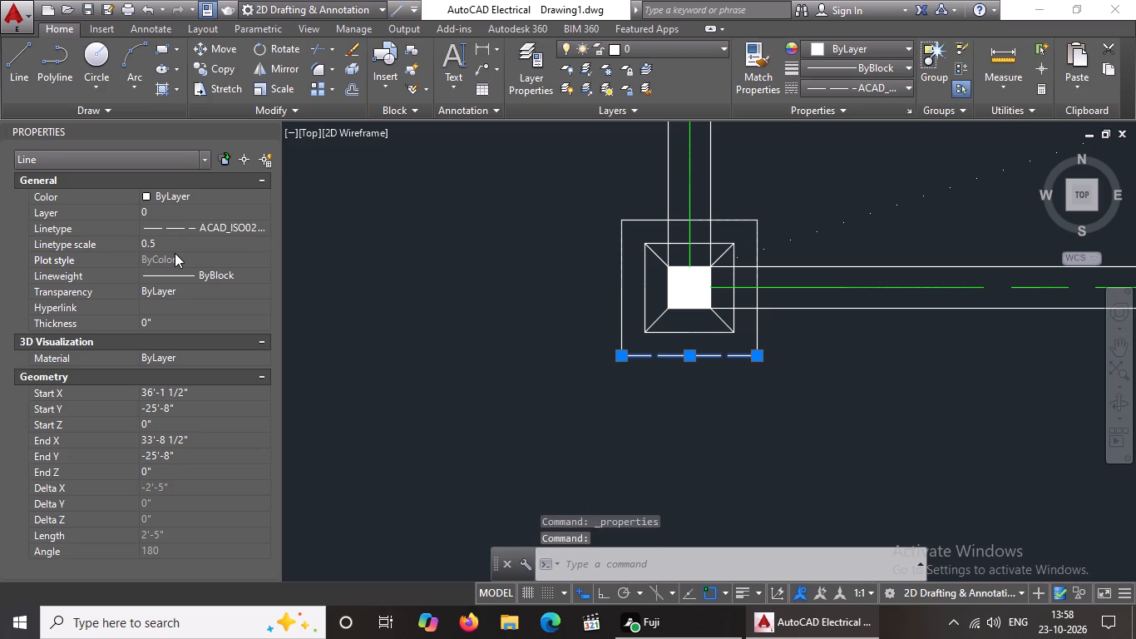
# Give the left edge of the same footing's outer square the ACAD_ISO02W100 linetype with a linetype scale of 0.5.
pyautogui.click(624, 300)
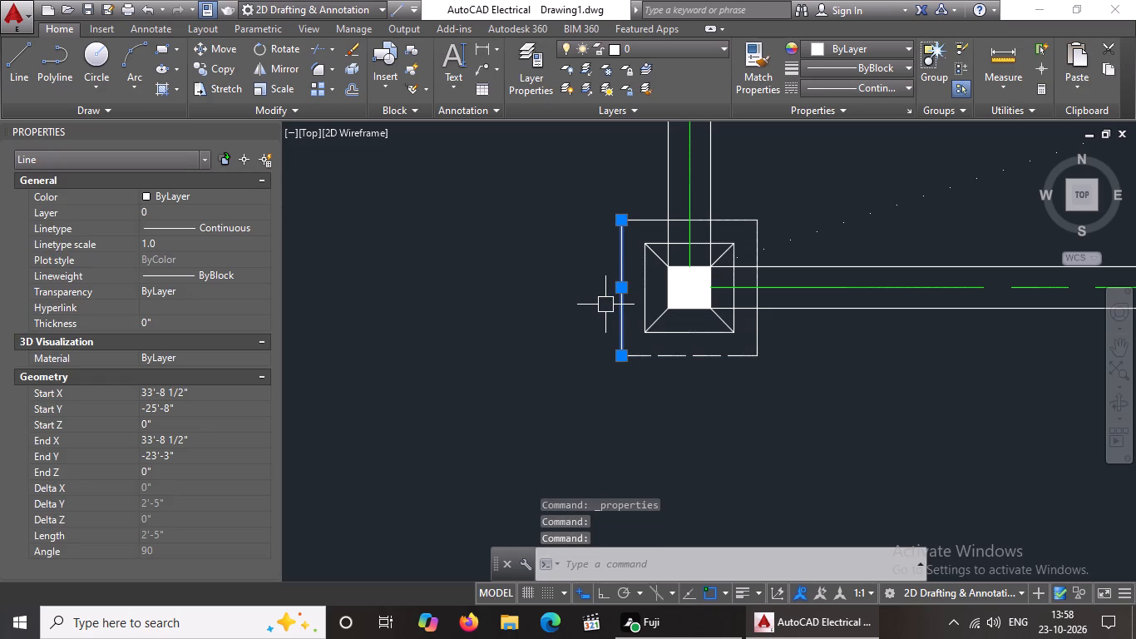
pyautogui.click(885, 86)
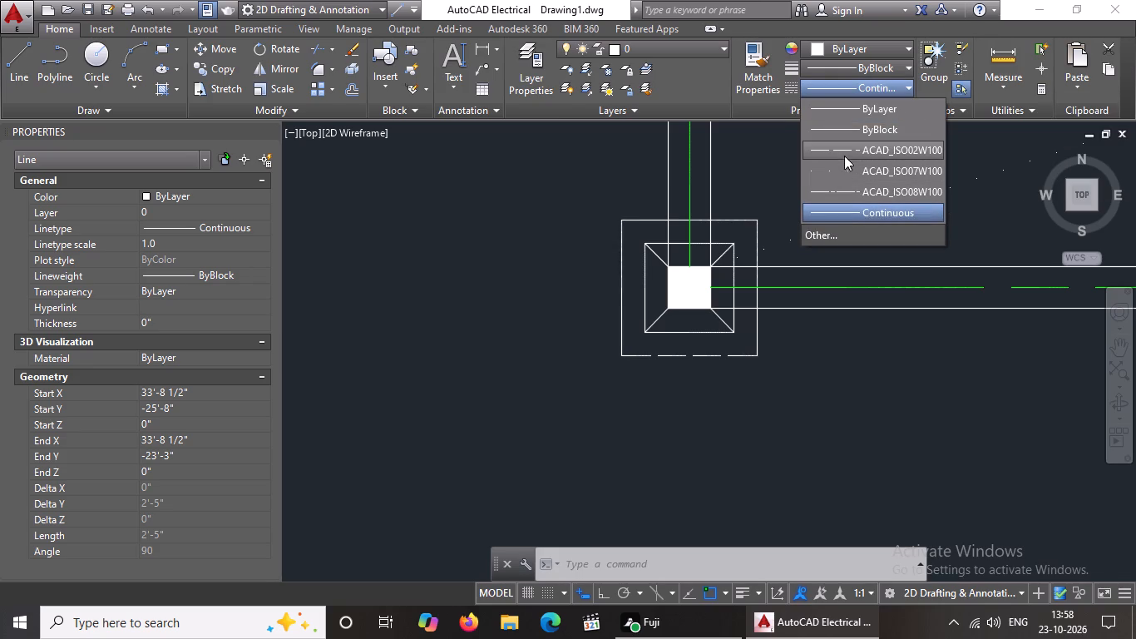
pyautogui.click(845, 151)
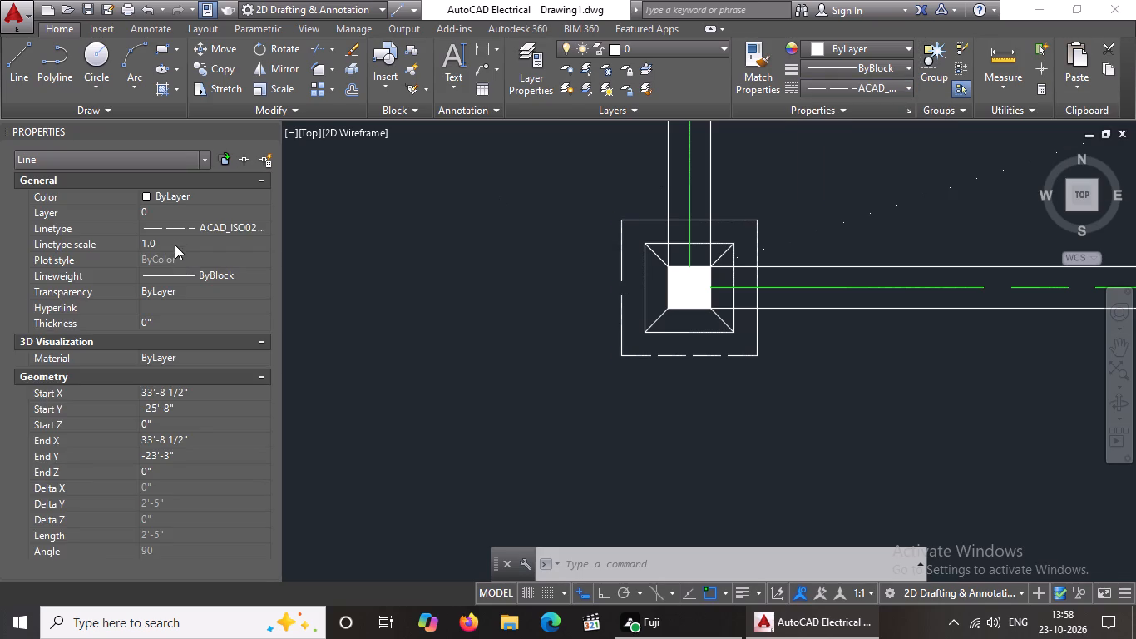
pyautogui.click(175, 245)
pyautogui.press('BackSpace')
pyautogui.press('BackSpace')
pyautogui.press('BackSpace')
pyautogui.press('BackSpace')
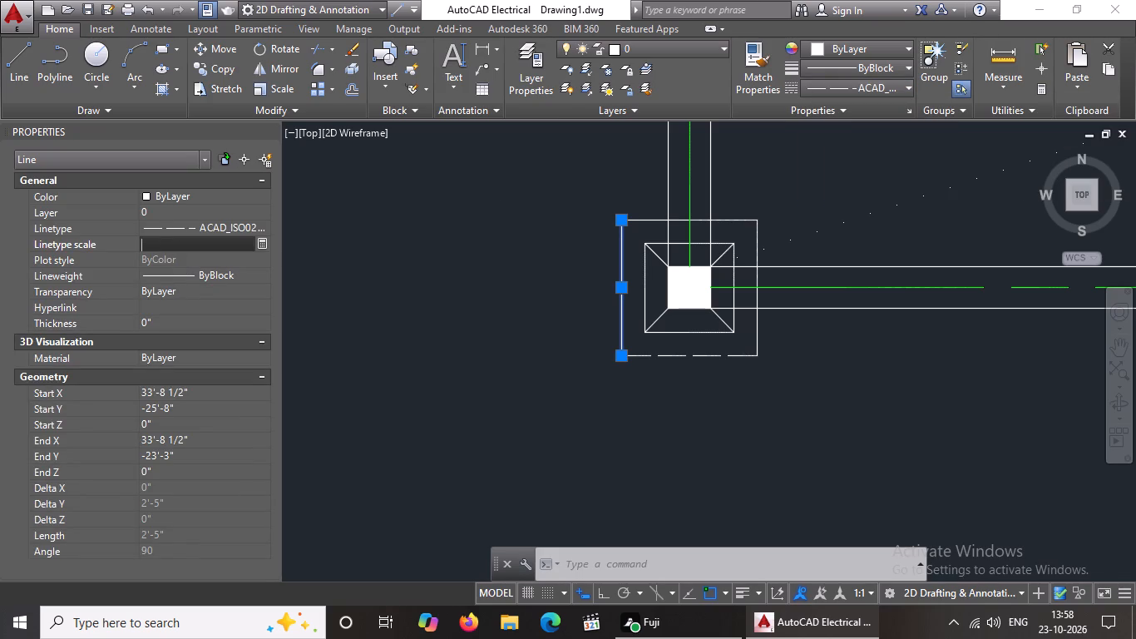
pyautogui.write('0.5')
pyautogui.press('Return')
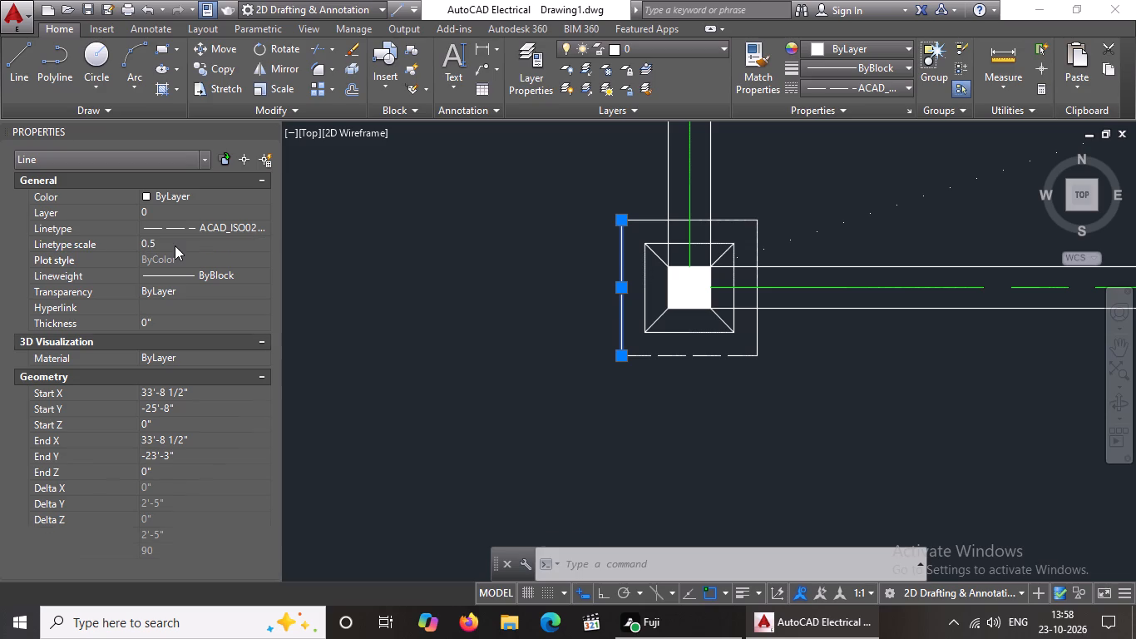
# Apply the ACAD_ISO02W100 linetype to the top edge of the same footing's outer square.
pyautogui.click(649, 220)
pyautogui.click(843, 87)
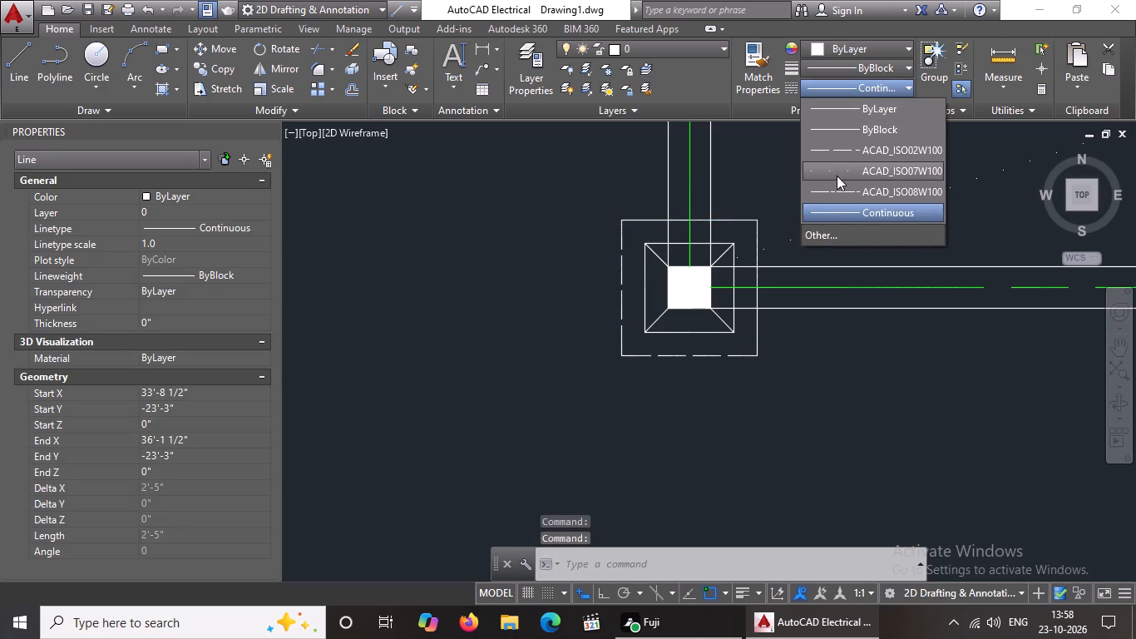
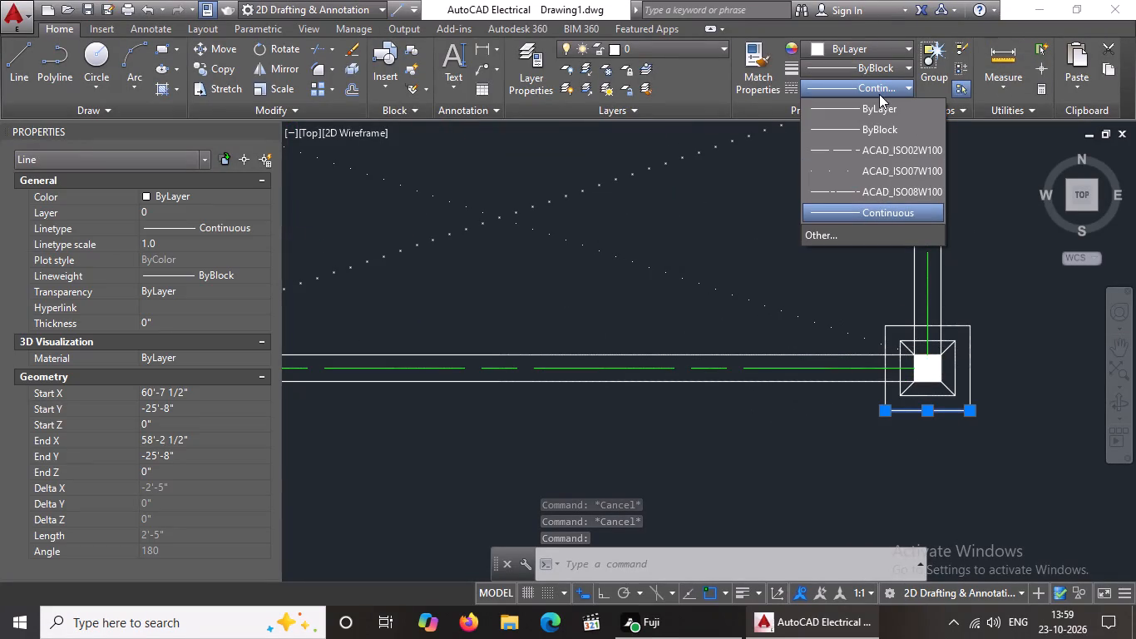
# Give the bottom edge of the lower-right footing's outer square the ACAD_ISO02W100 linetype with a linetype scale of 0.5.
pyautogui.click(877, 151)
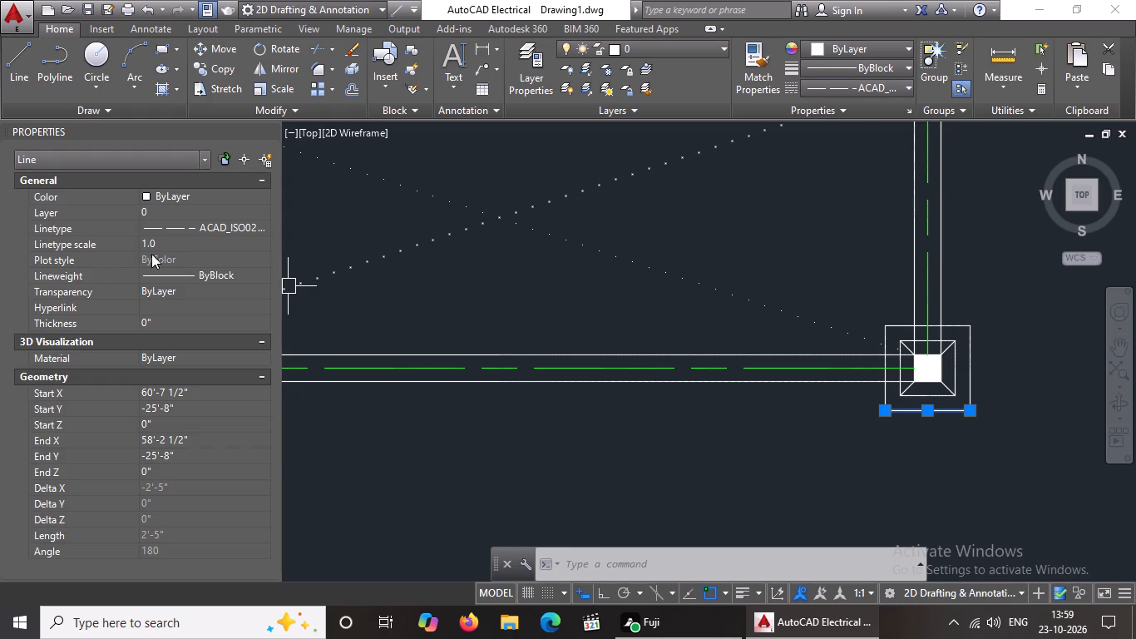
pyautogui.click(173, 248)
pyautogui.press('BackSpace')
pyautogui.press('BackSpace')
pyautogui.press('BackSpace')
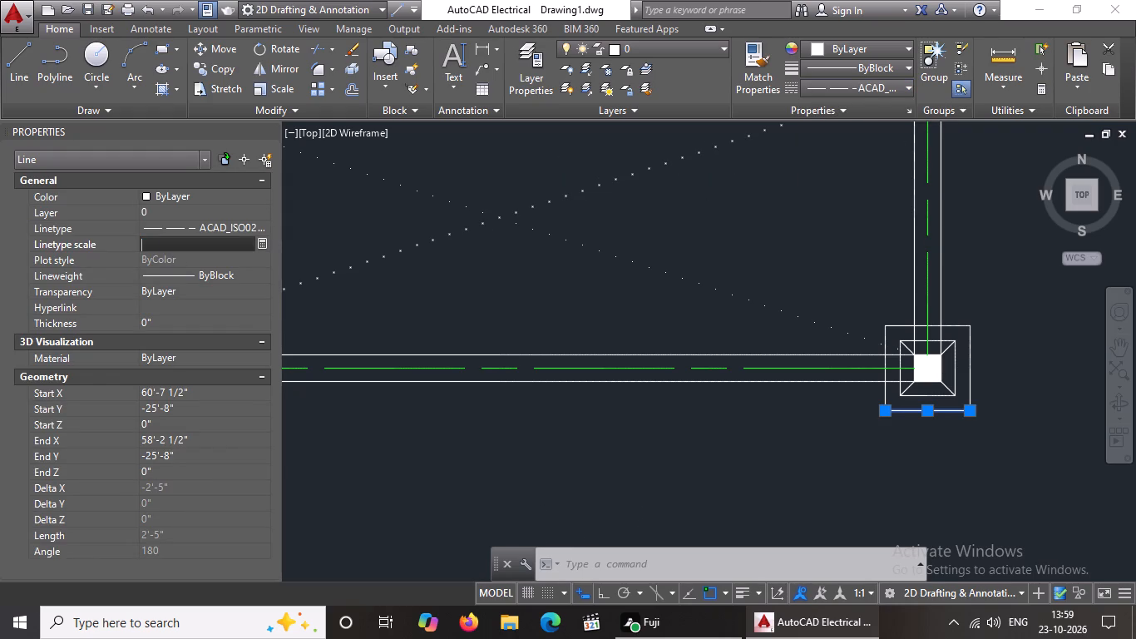
pyautogui.write('0.5')
pyautogui.press('Return')
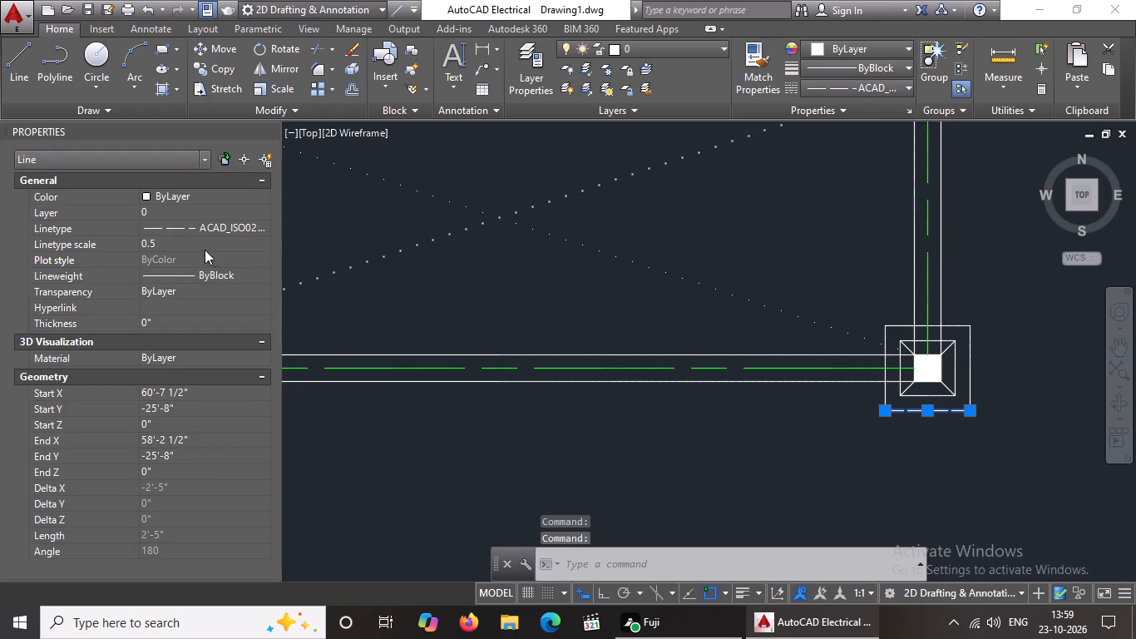
# Give the left edge of the lower-right footing's outer square the ACAD_ISO02W100 linetype with a linetype scale of 0.5.
pyautogui.scroll(2, 895, 330)
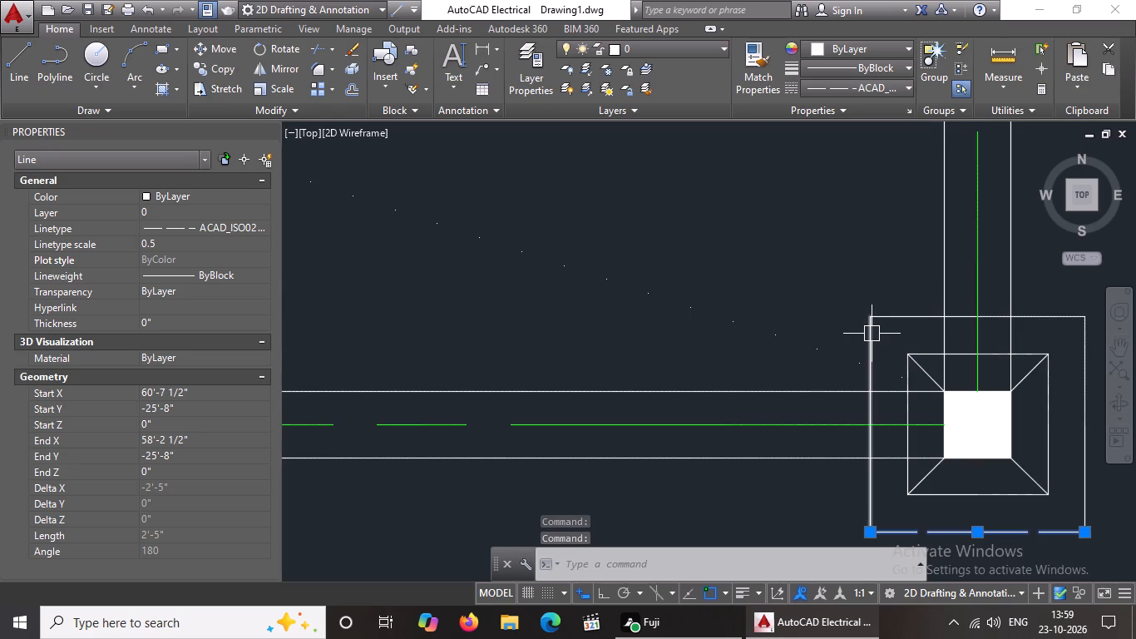
pyautogui.click(872, 334)
pyautogui.click(890, 87)
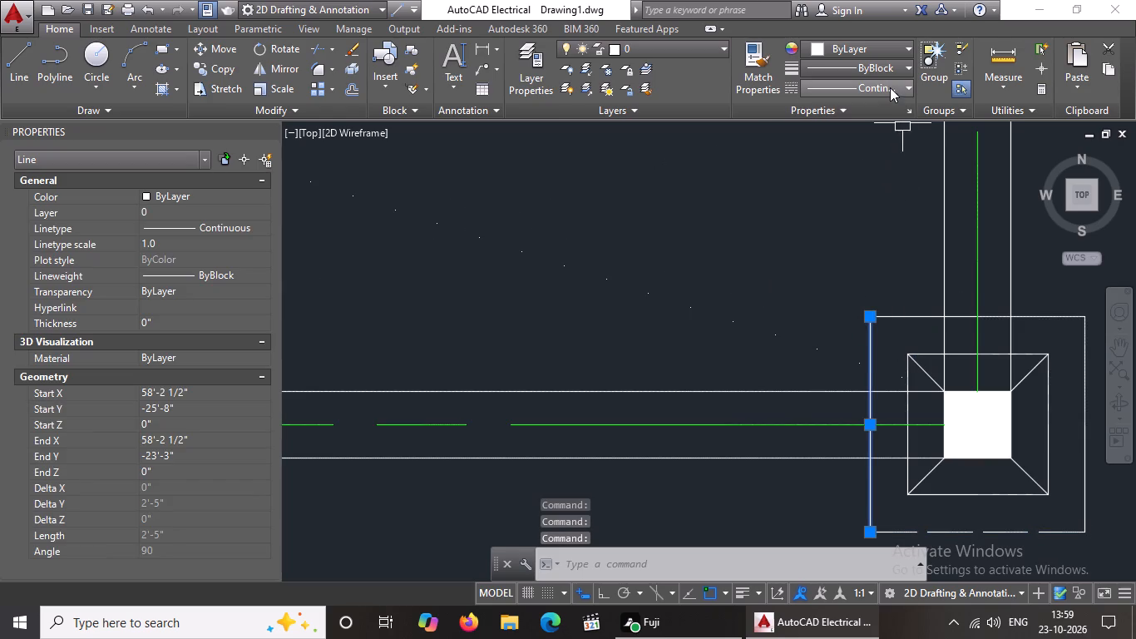
pyautogui.click(847, 150)
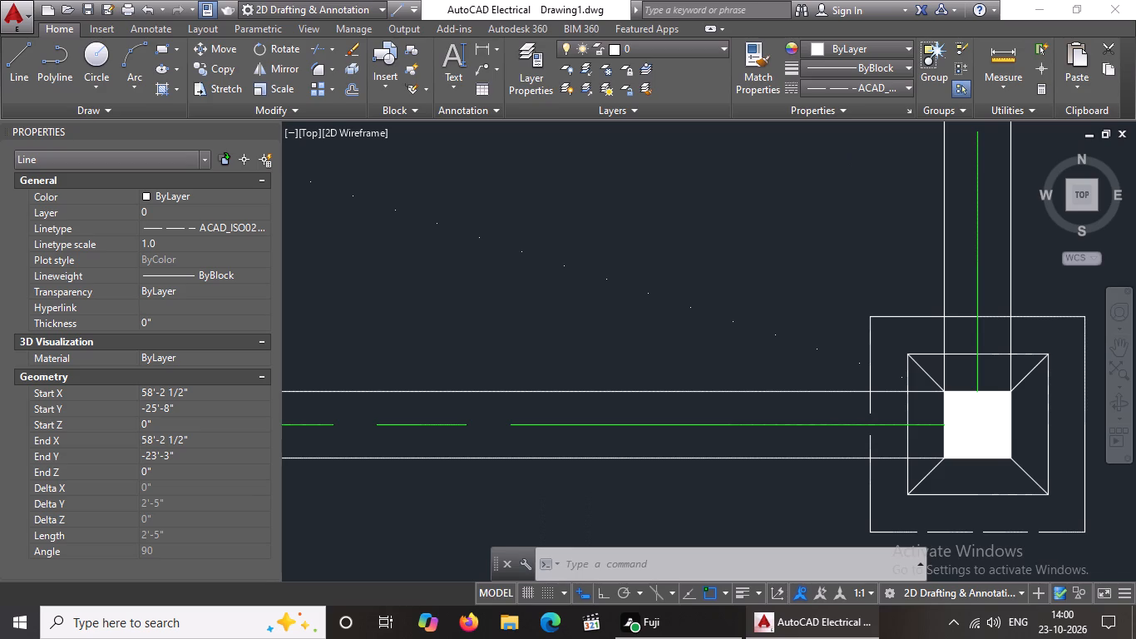
pyautogui.click(191, 244)
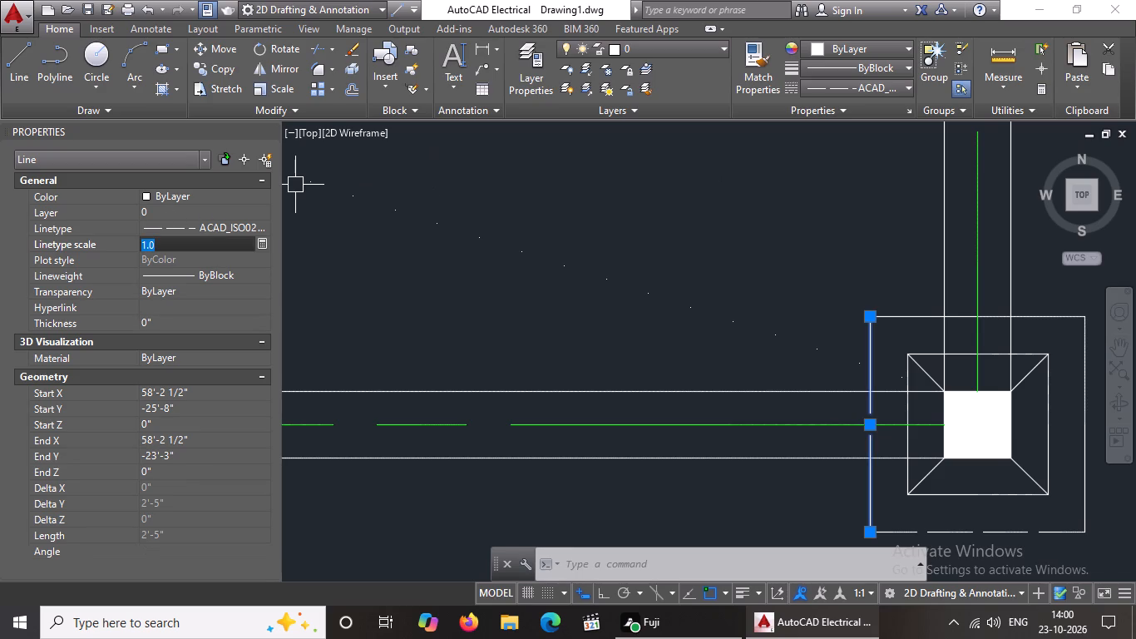
pyautogui.press('BackSpace')
pyautogui.press('BackSpace')
pyautogui.write('0.5')
pyautogui.press('Return')
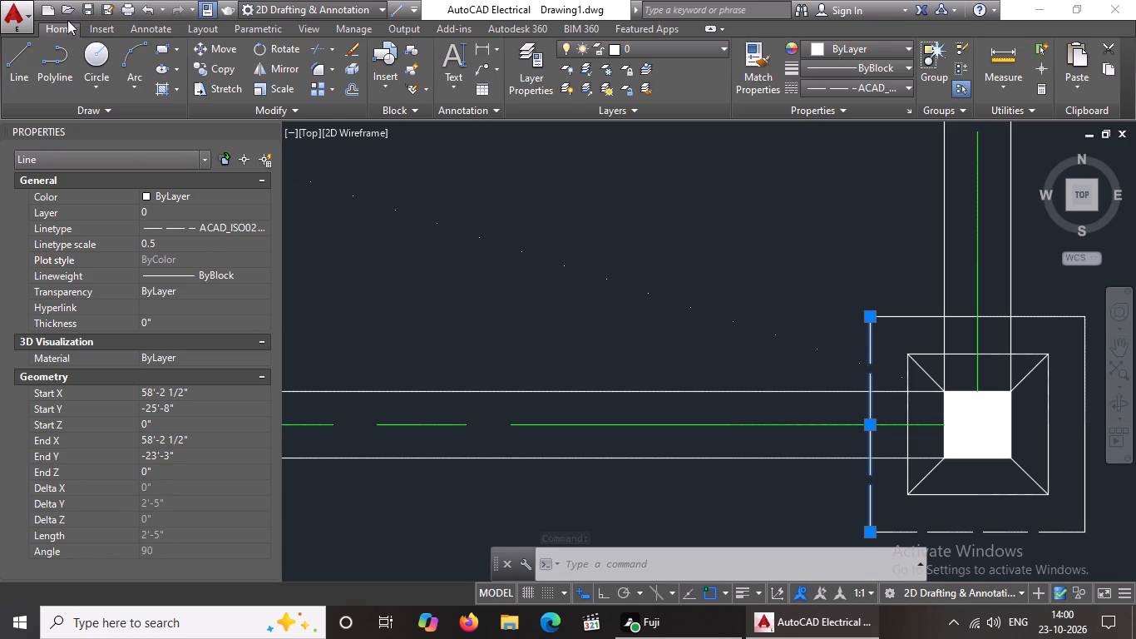
# Set the top edge of the lower-right footing's outer square to linetype scale 0.5 and linetype ACAD_ISO02W100.
pyautogui.click(908, 318)
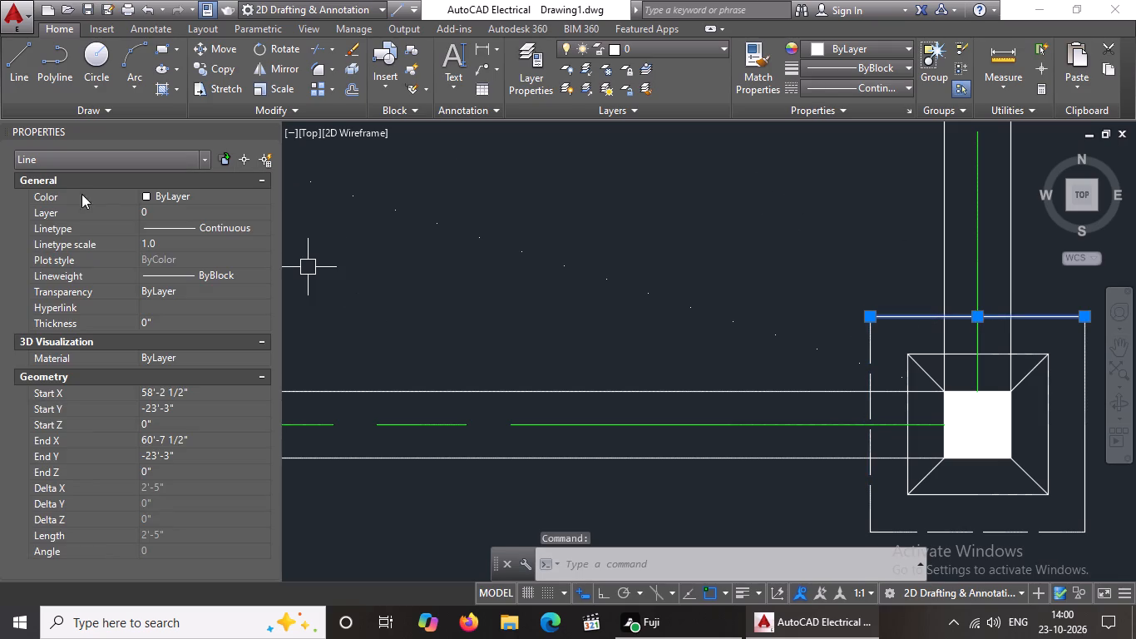
pyautogui.click(168, 242)
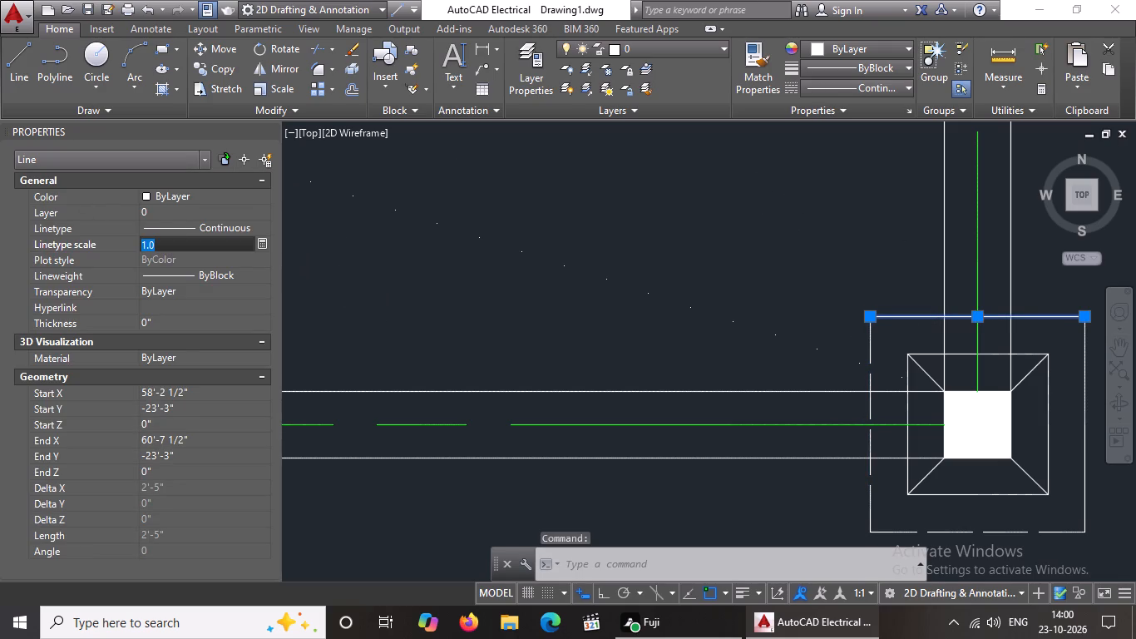
pyautogui.press('BackSpace')
pyautogui.press('BackSpace')
pyautogui.press('BackSpace')
pyautogui.write('0.5')
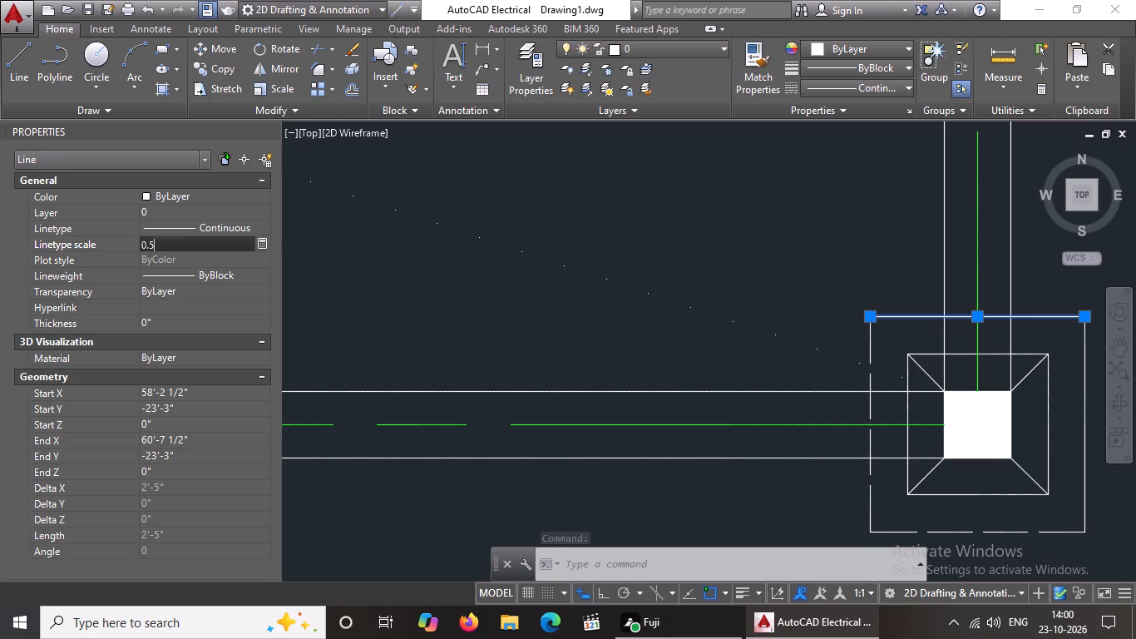
pyautogui.press('Return')
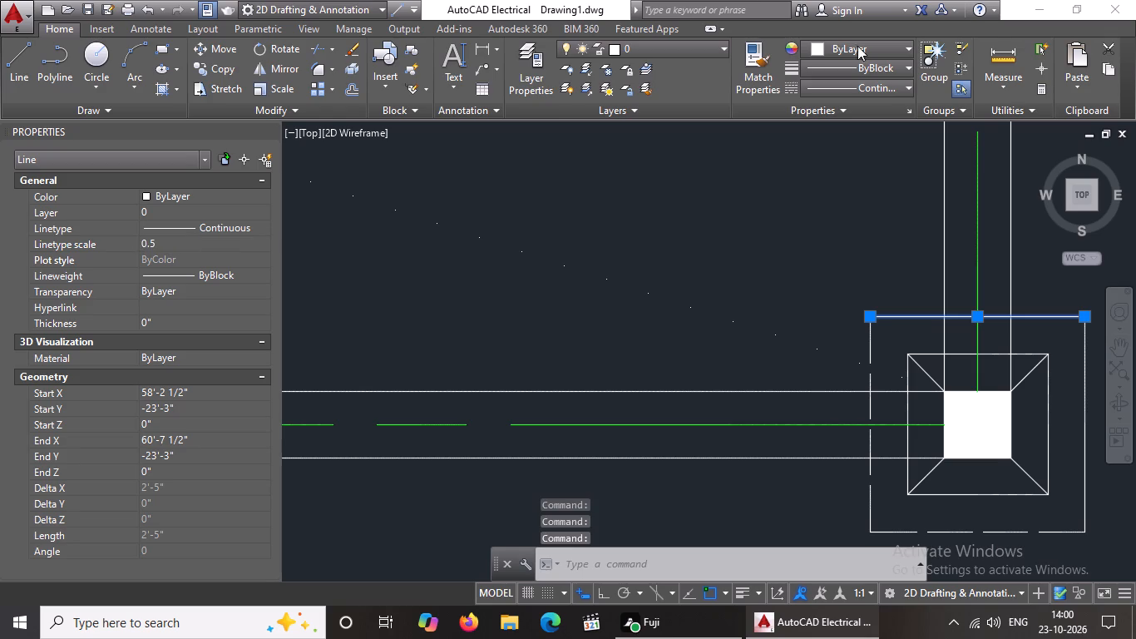
pyautogui.click(869, 92)
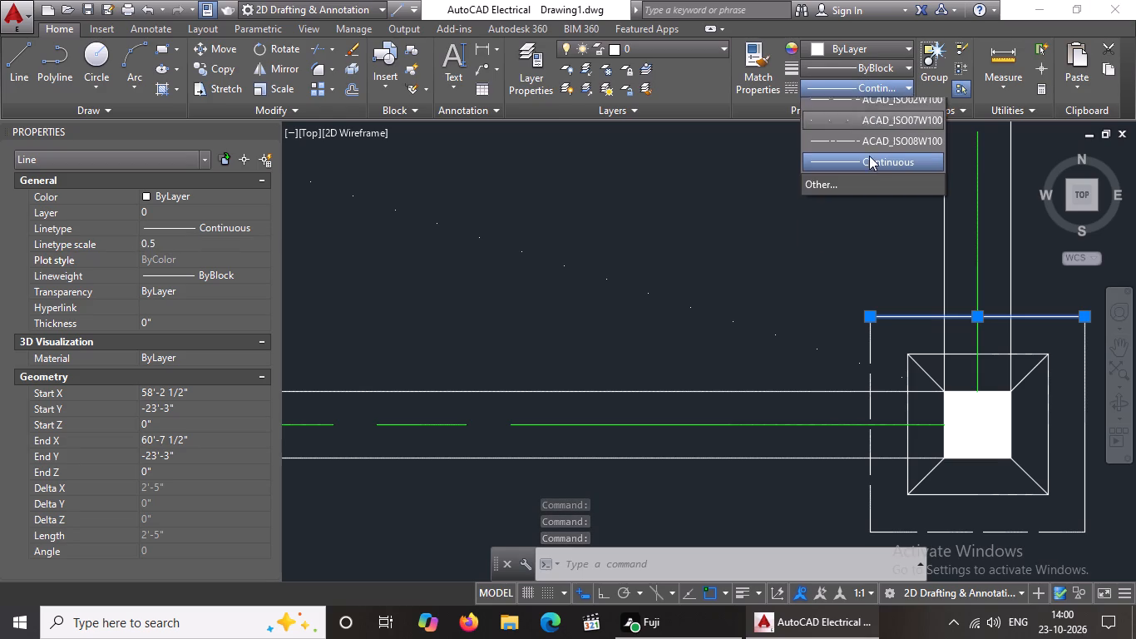
pyautogui.click(862, 146)
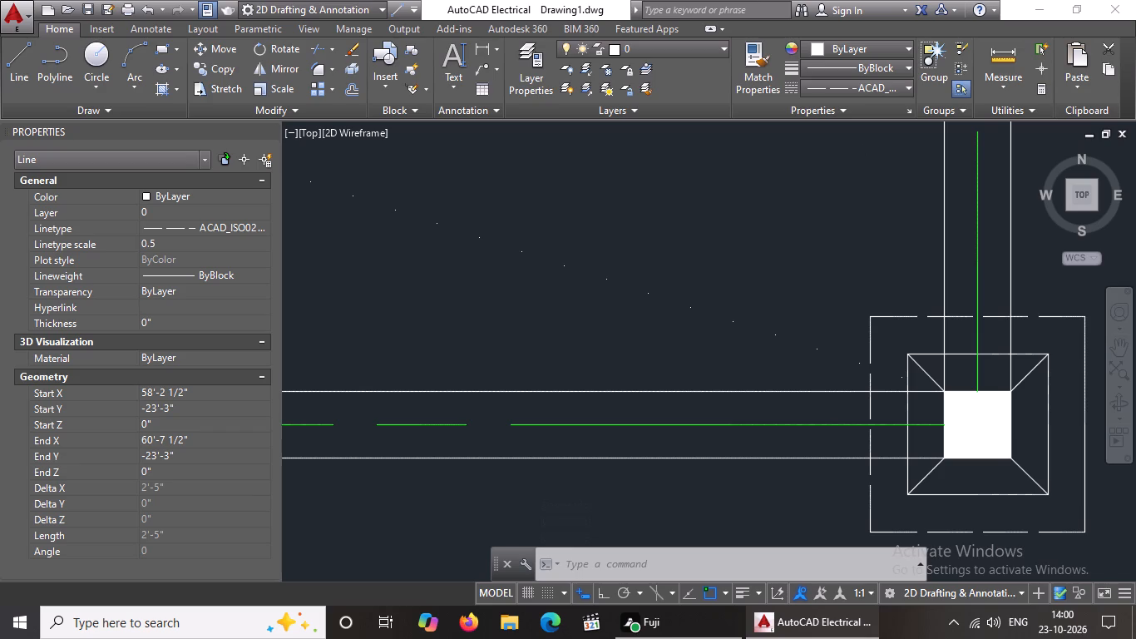
# Give the right edge of the lower-right footing's outer square the ACAD_ISO02W100 linetype with a linetype scale of 0.5.
pyautogui.scroll(-1, 1099, 563)
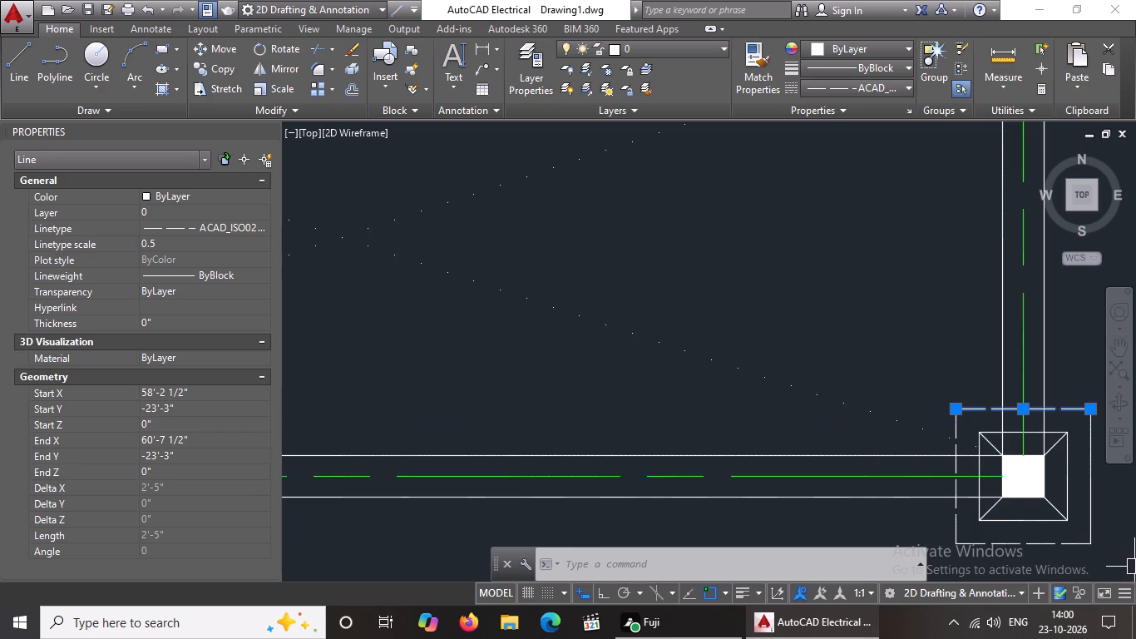
pyautogui.moveTo(1071, 562); pyautogui.dragTo(835, 515, button='middle')
pyautogui.click(859, 425)
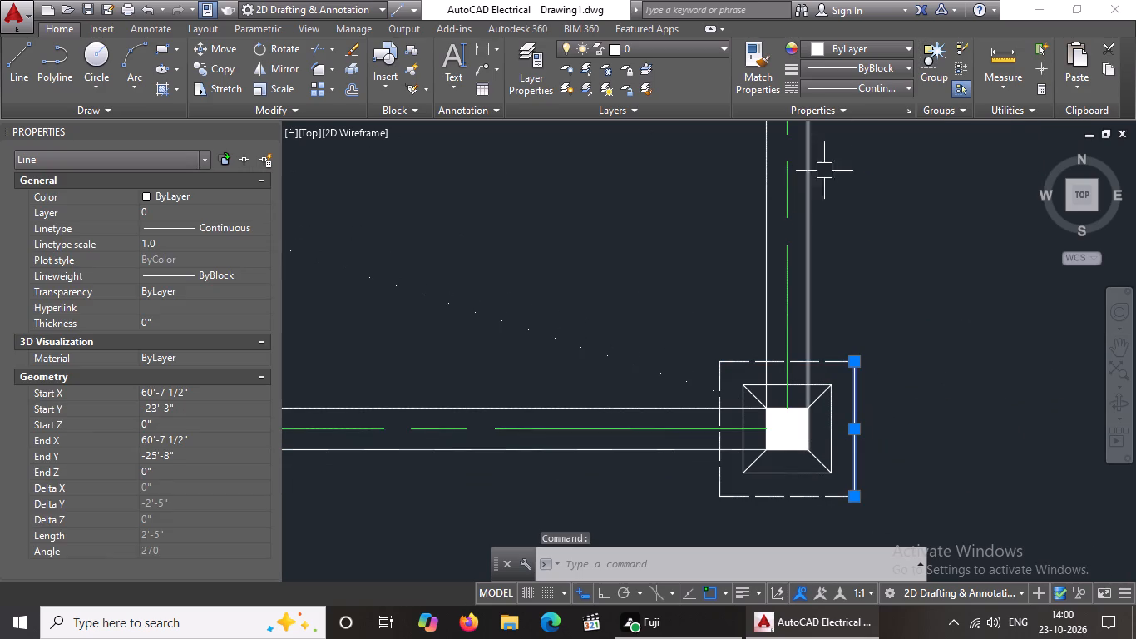
pyautogui.click(833, 84)
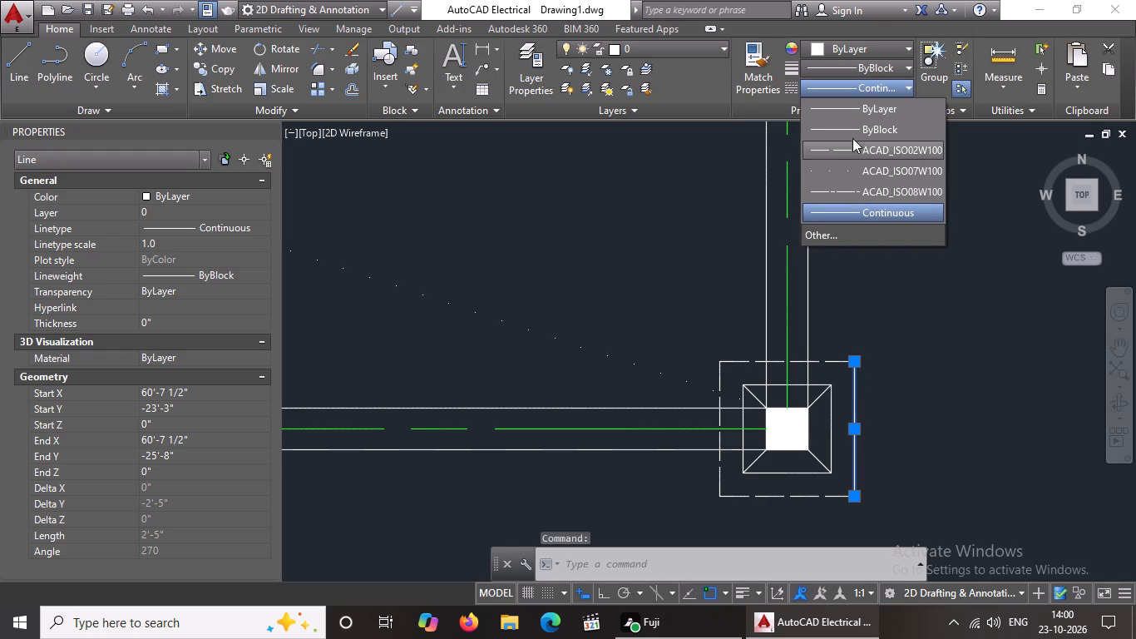
pyautogui.click(849, 150)
pyautogui.click(183, 250)
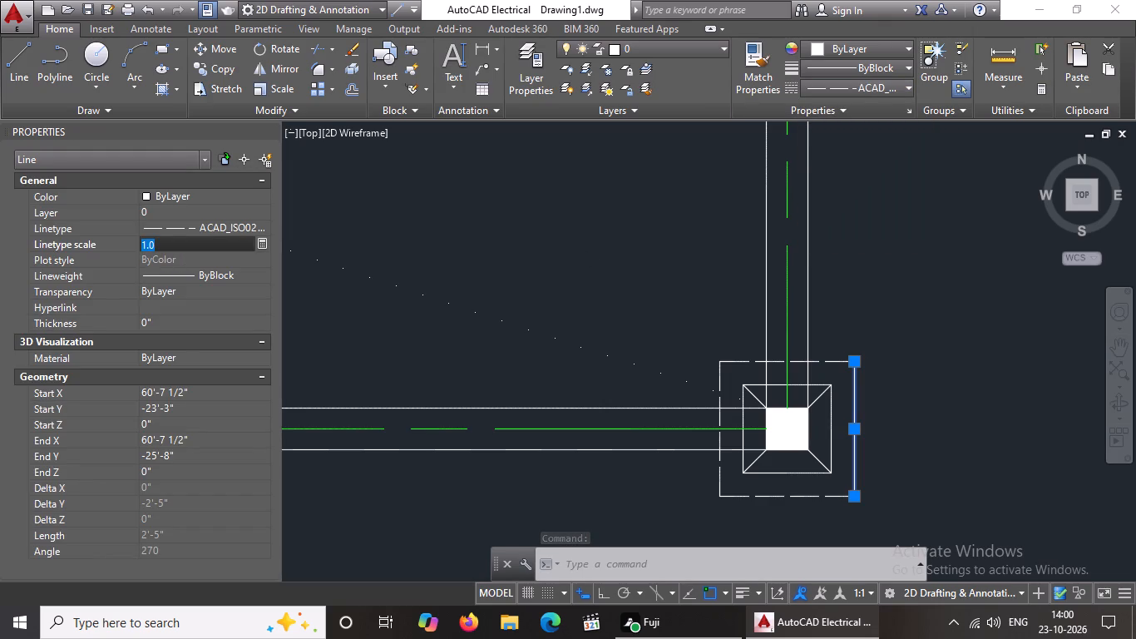
pyautogui.press('BackSpace')
pyautogui.press('BackSpace')
pyautogui.write('0.5')
pyautogui.press('Return')
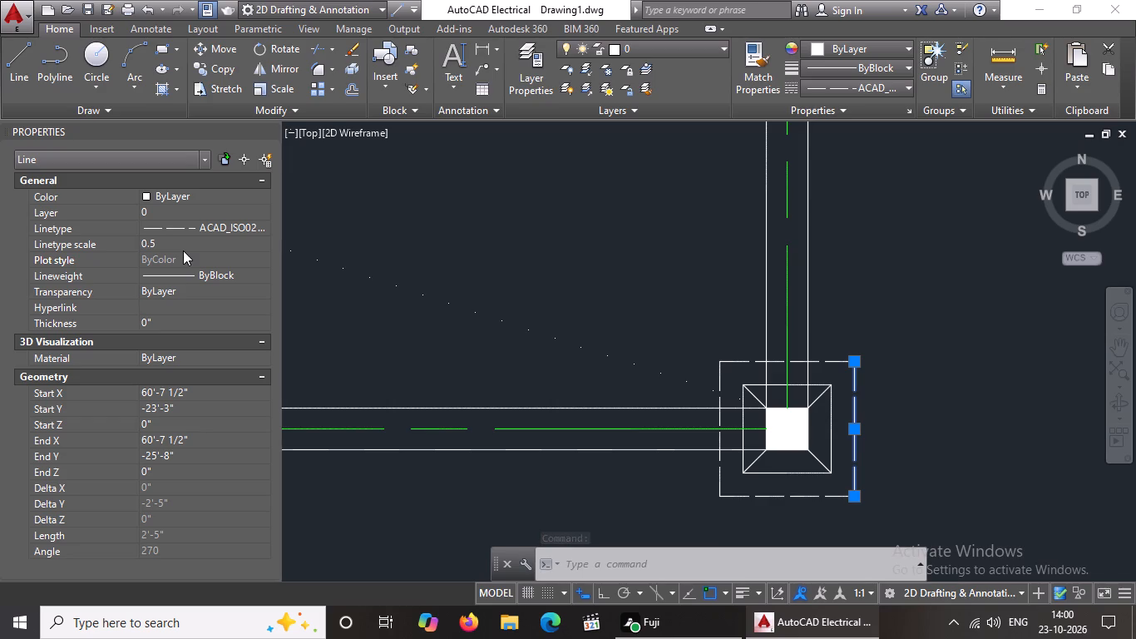
# On the footing directly above the lower-left one, give the outer square's bottom edge the ACAD_ISO02W100 linetype with a linetype scale of 0.5.
pyautogui.scroll(-4, 657, 365)
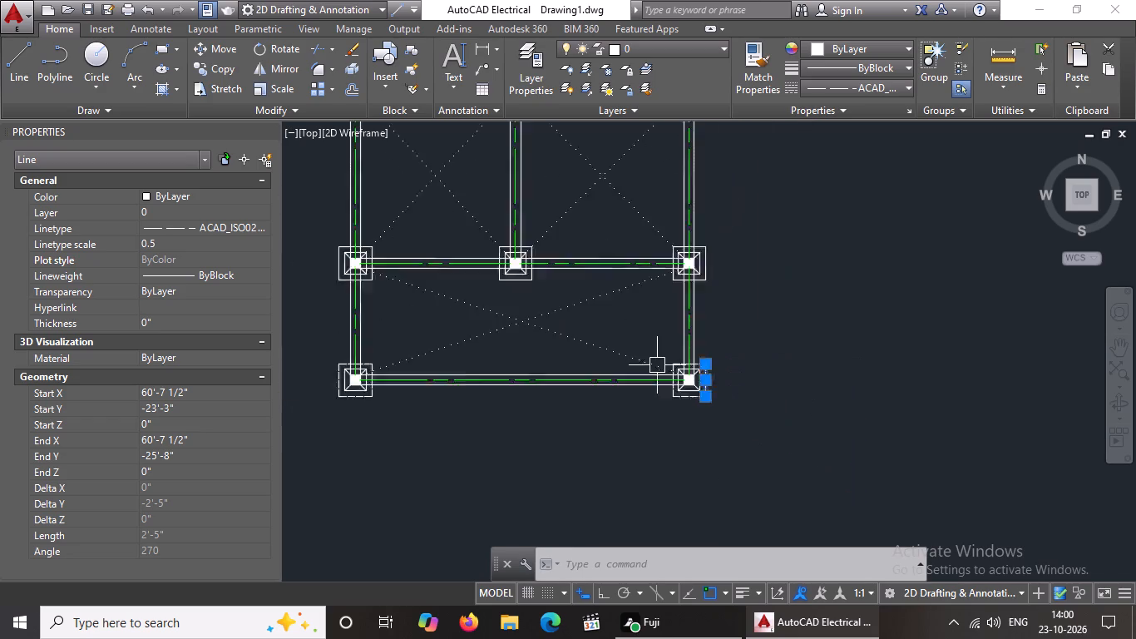
pyautogui.scroll(-1, 657, 365)
pyautogui.scroll(3, 526, 332)
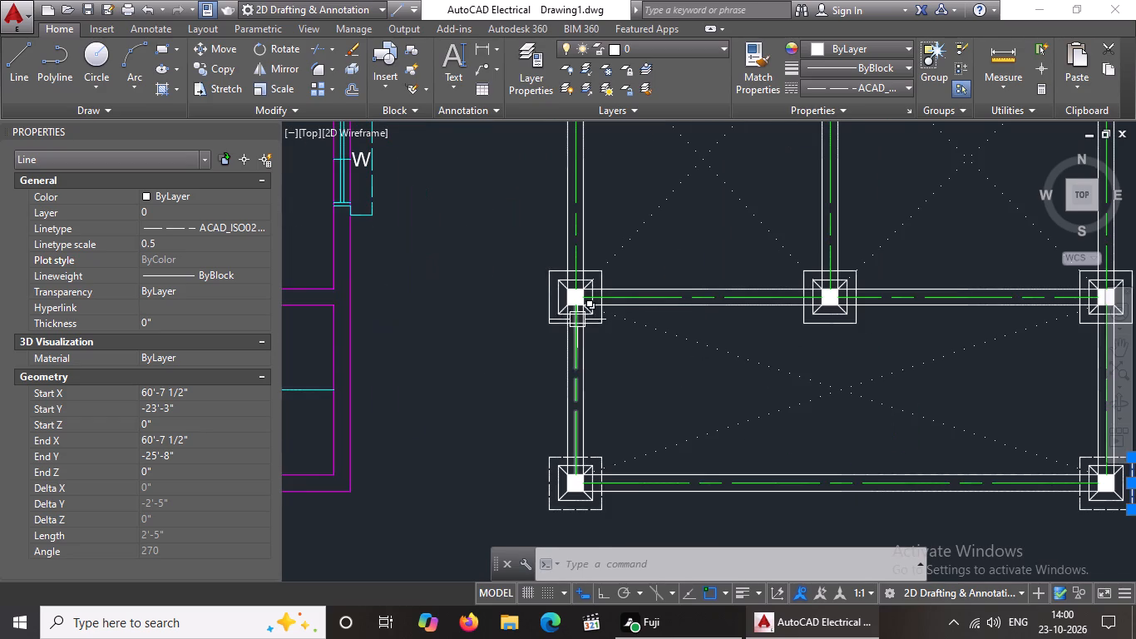
pyautogui.scroll(3, 577, 319)
pyautogui.click(477, 329)
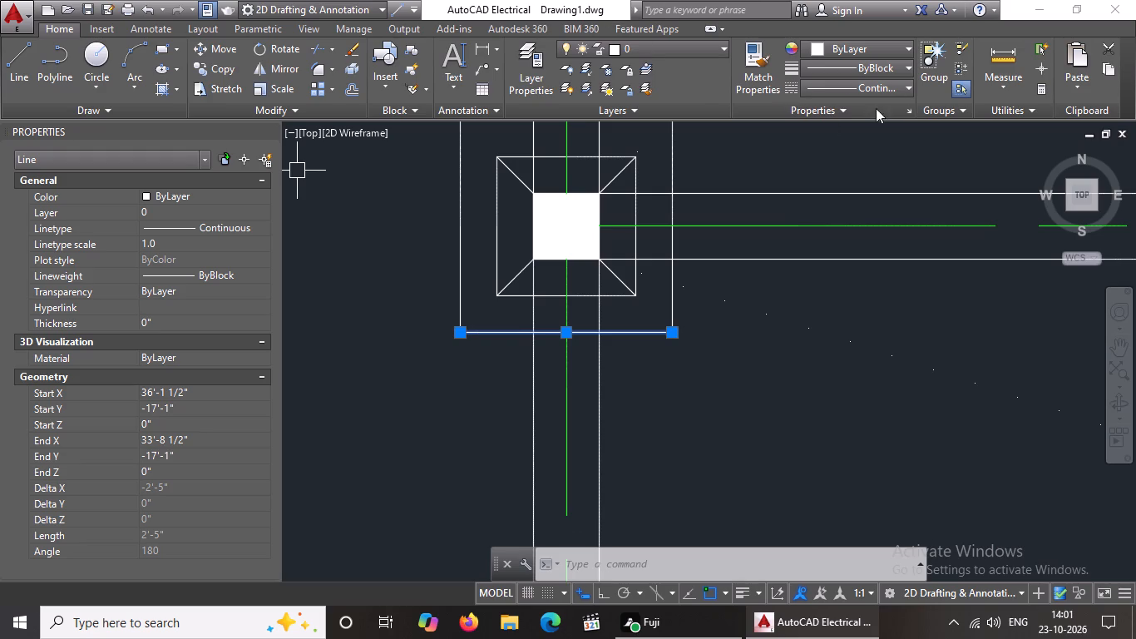
pyautogui.click(865, 90)
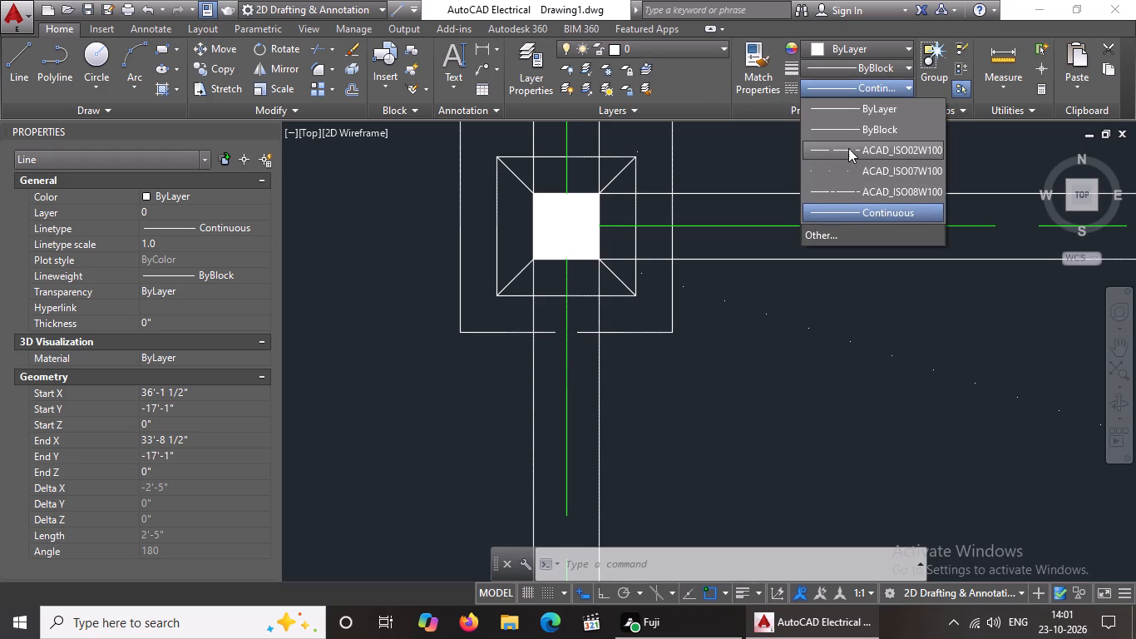
pyautogui.click(848, 148)
pyautogui.click(170, 239)
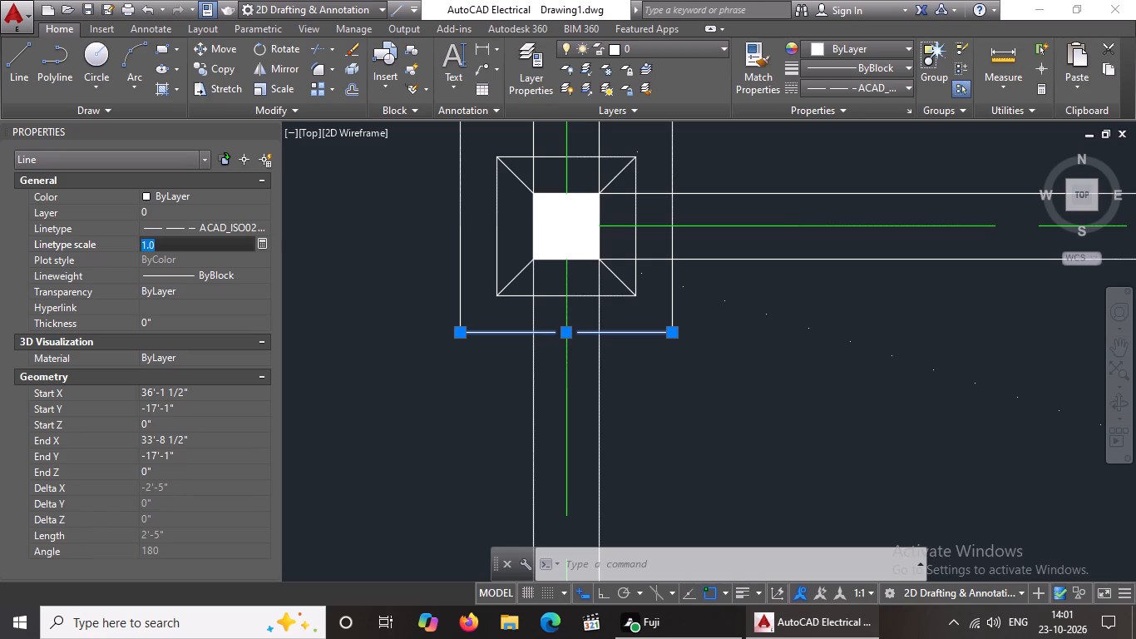
pyautogui.press('BackSpace')
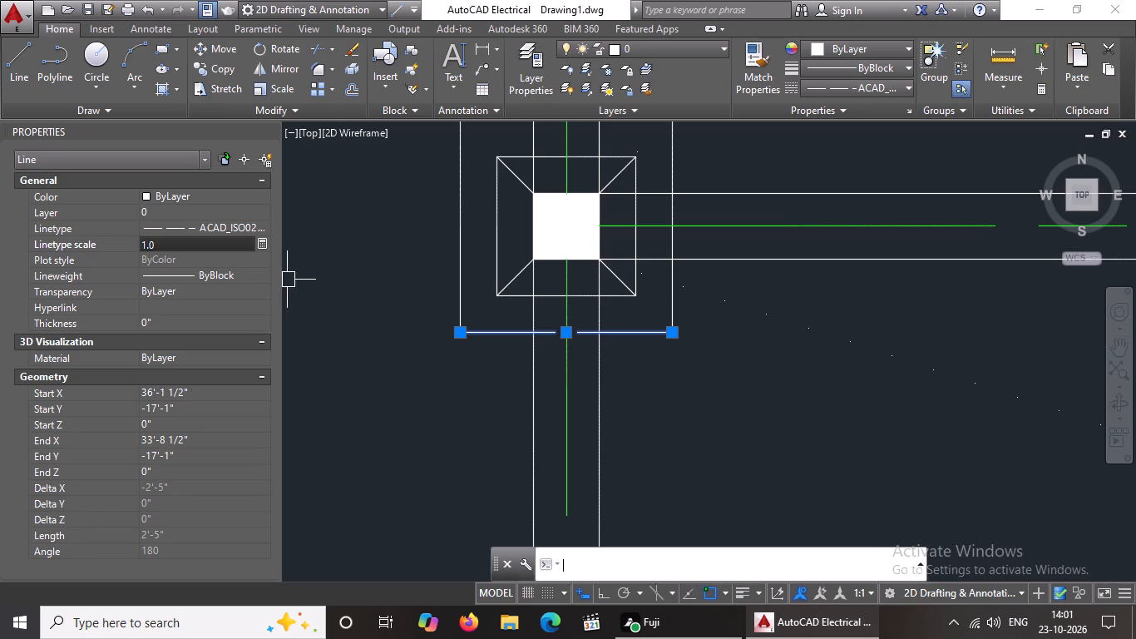
pyautogui.press('BackSpace')
pyautogui.press('BackSpace')
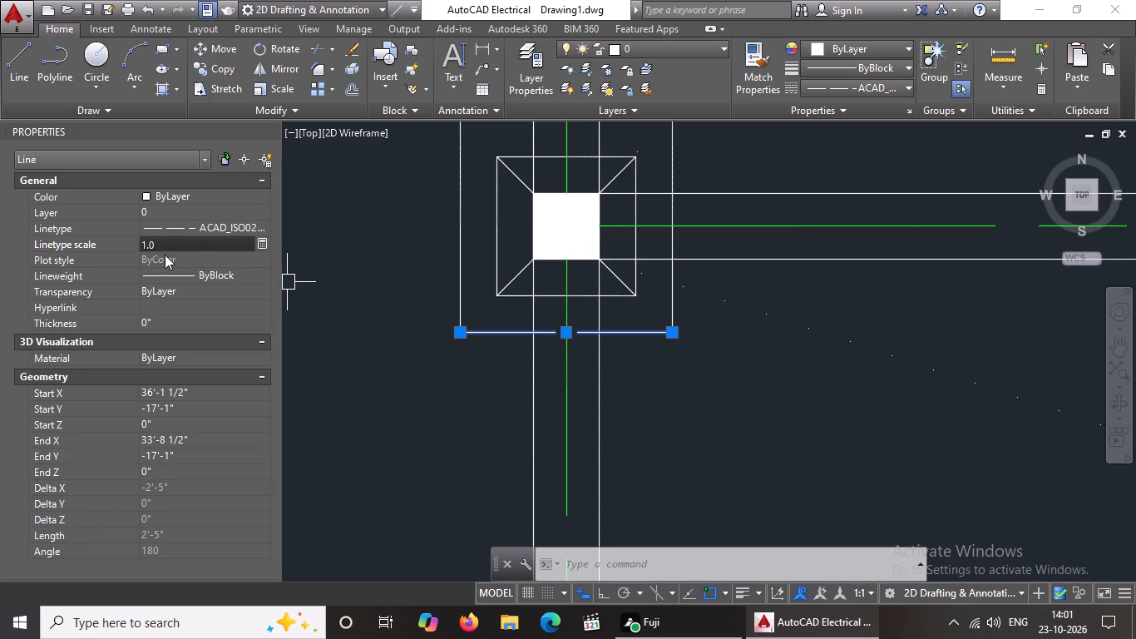
pyautogui.click(173, 247)
pyautogui.press('BackSpace')
pyautogui.press('BackSpace')
pyautogui.press('BackSpace')
pyautogui.write('0.5')
pyautogui.press('Return')
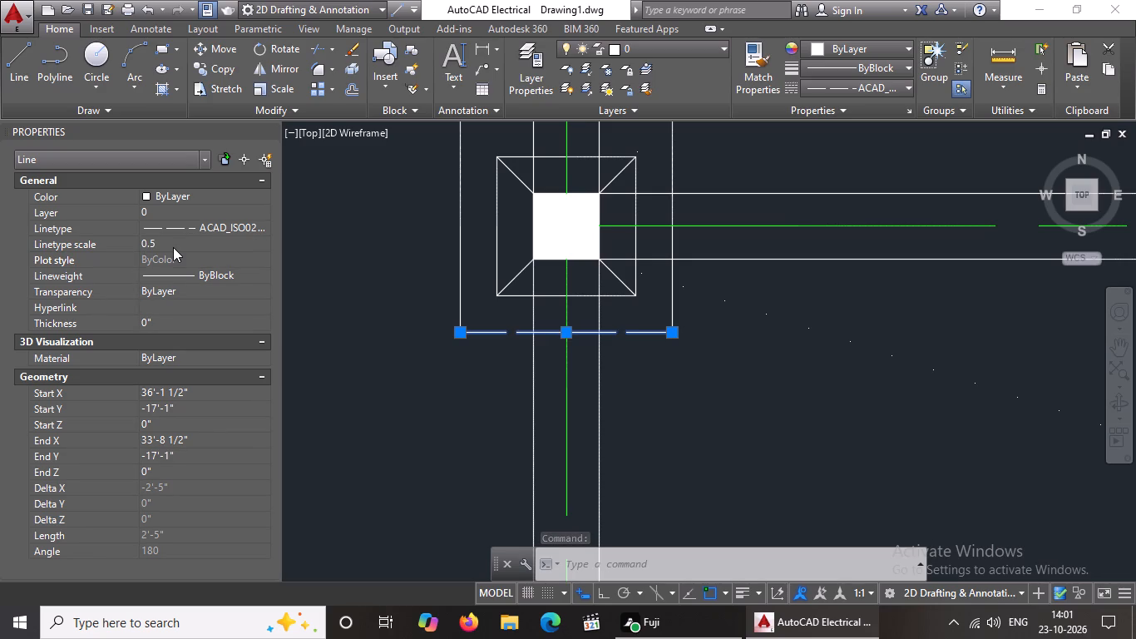
# On the footing directly above the lower-left one, give the outer square's right edge the ACAD_ISO02W100 linetype with a linetype scale of 0.5.
pyautogui.scroll(1, 173, 247)
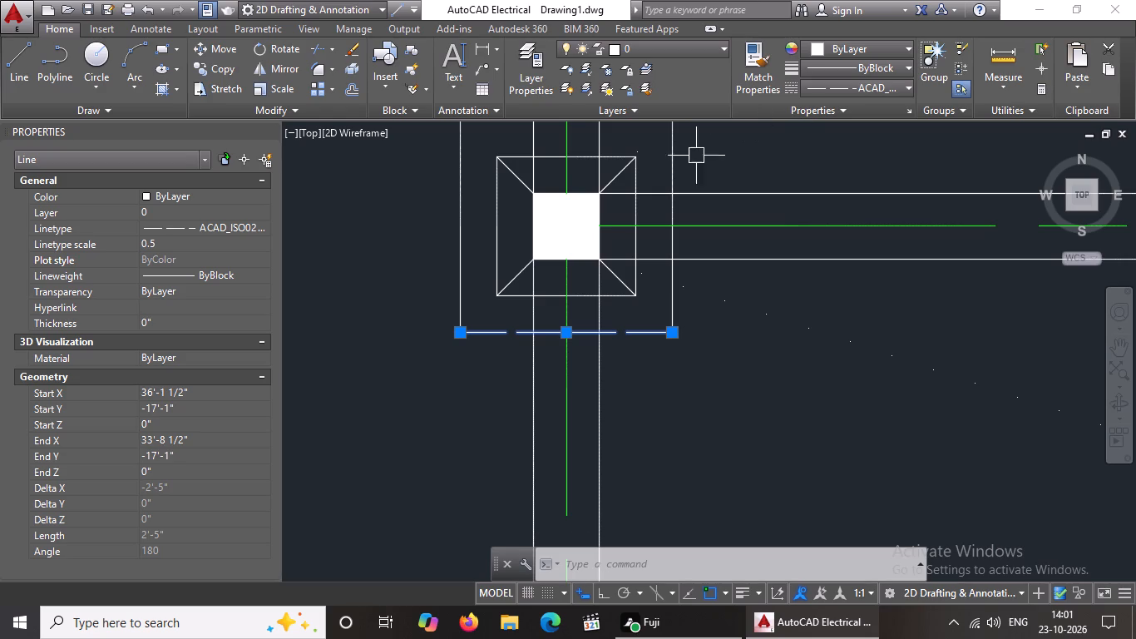
pyautogui.click(670, 171)
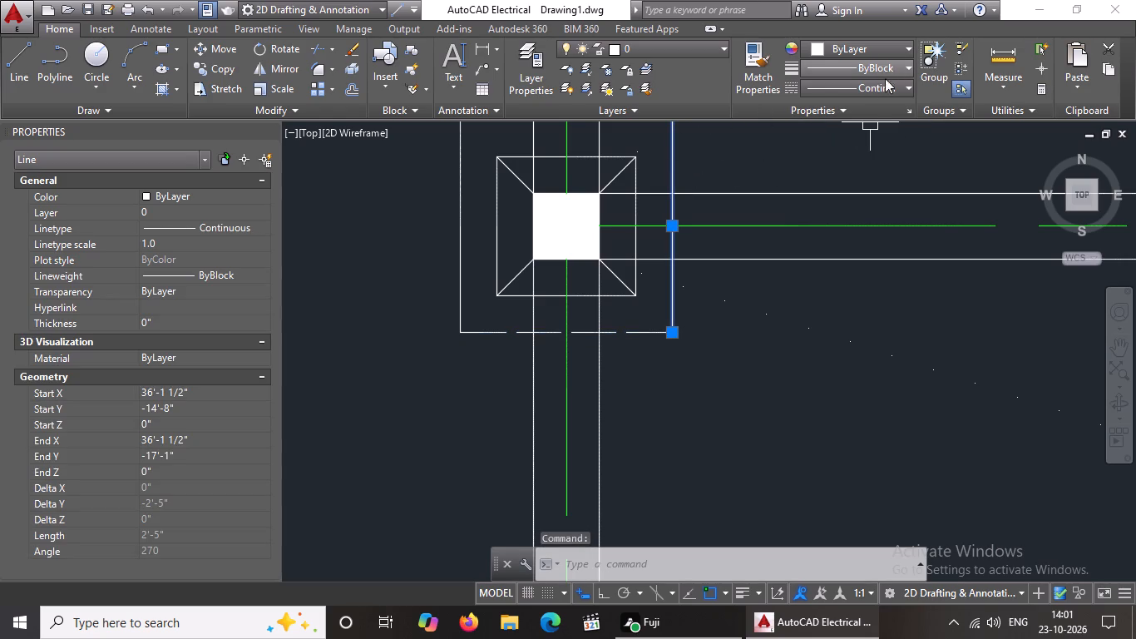
pyautogui.click(887, 87)
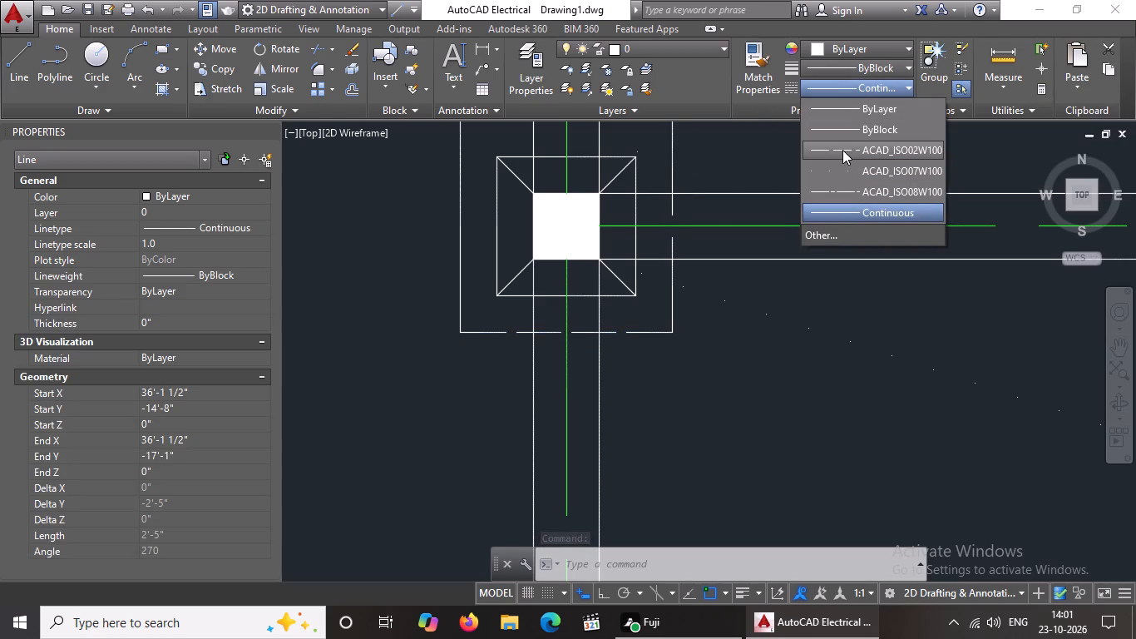
pyautogui.click(842, 149)
pyautogui.click(180, 237)
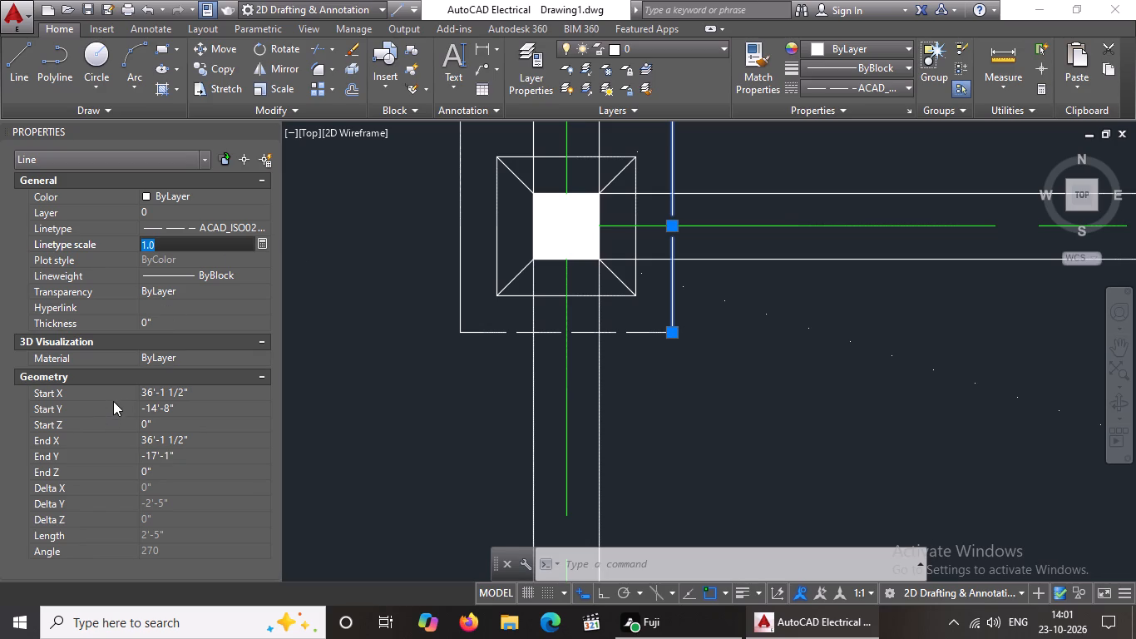
pyautogui.press('BackSpace')
pyautogui.press('BackSpace')
pyautogui.press('BackSpace')
pyautogui.write('0.5')
pyautogui.press('Return')
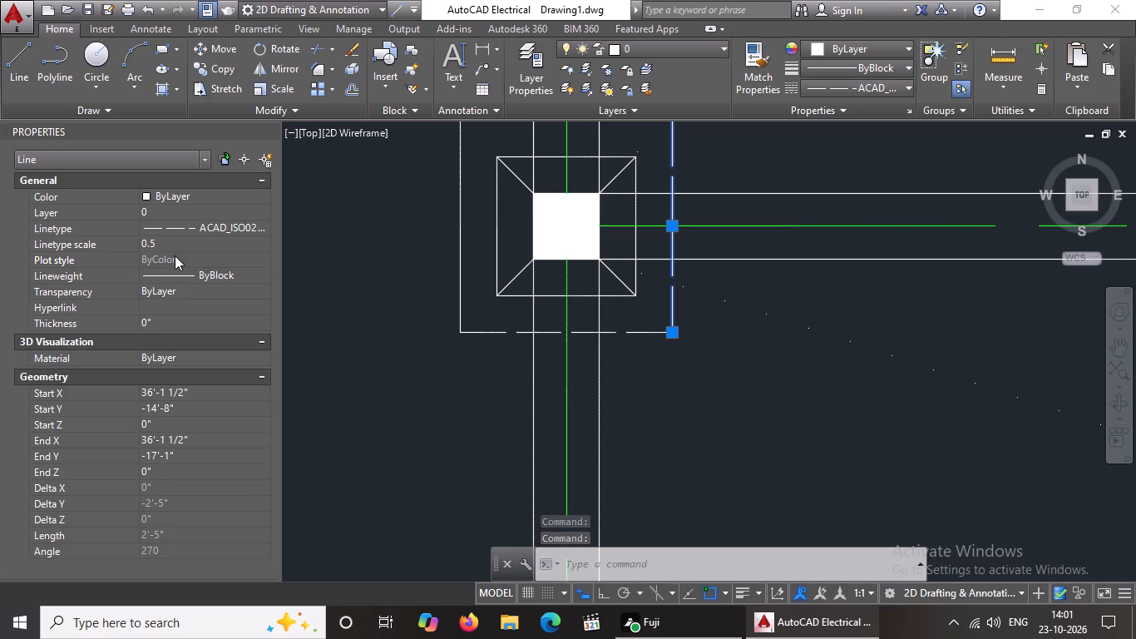
# Set the left edge of the same footing's outer square to linetype ACAD_ISO02W100 and linetype scale 0.5.
pyautogui.click(460, 269)
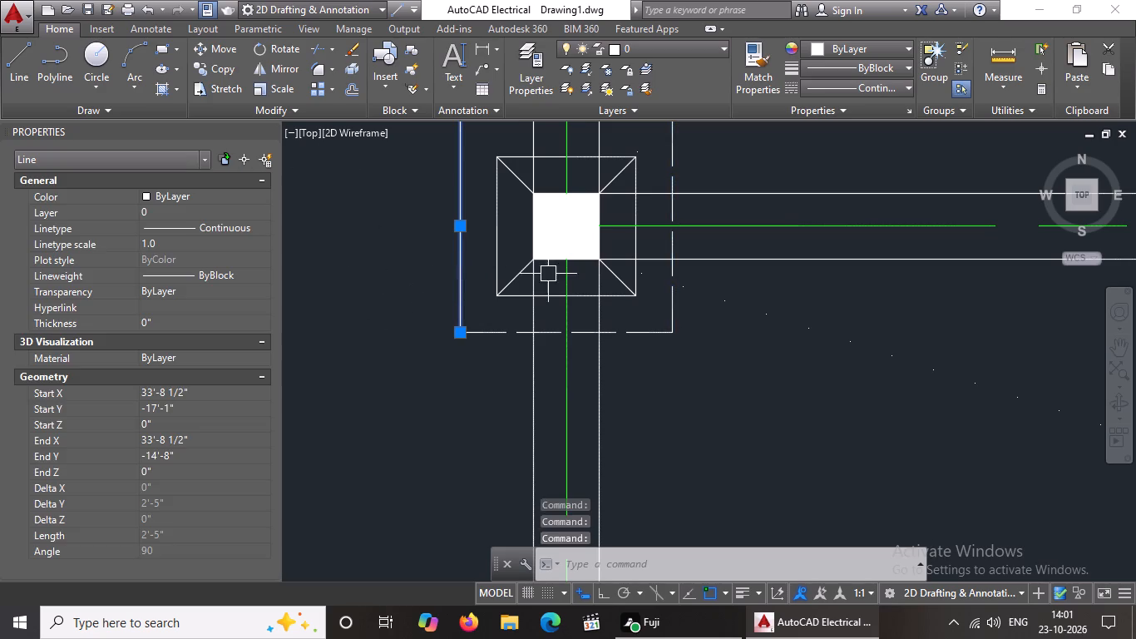
pyautogui.scroll(-2, 552, 285)
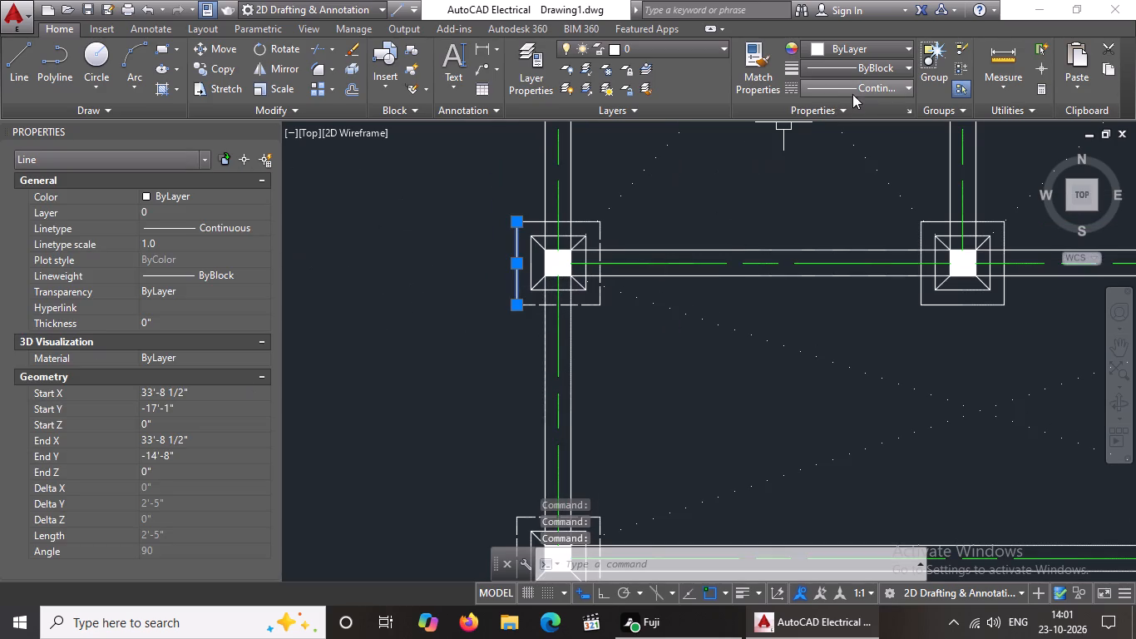
pyautogui.click(863, 87)
pyautogui.moveTo(842, 150); pyautogui.dragTo(837, 158)
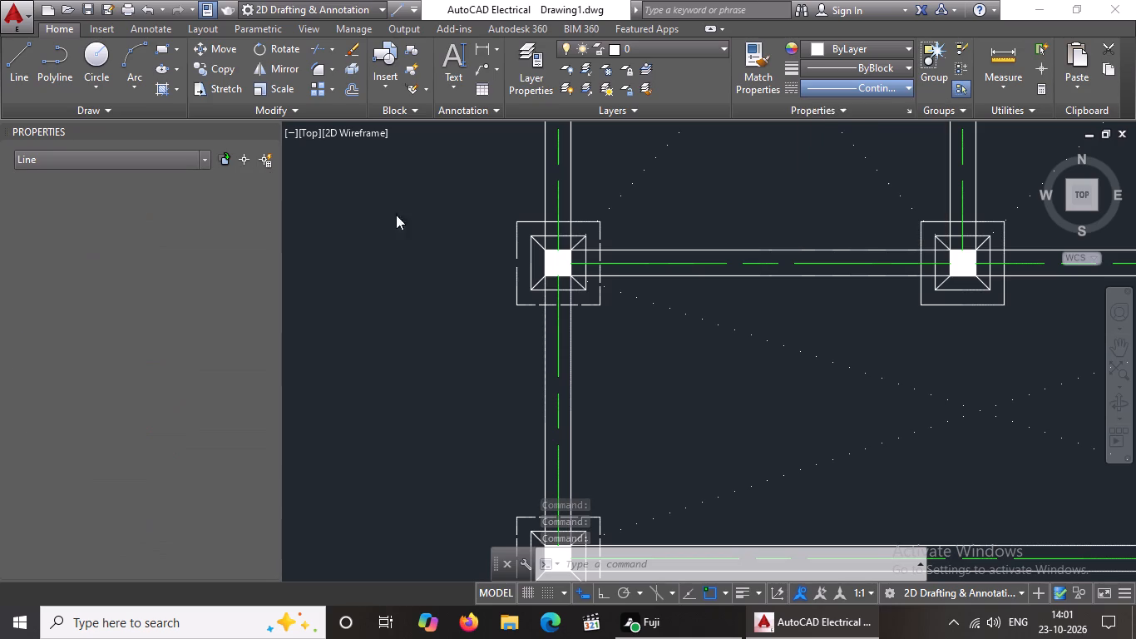
pyautogui.click(184, 243)
pyautogui.press('BackSpace')
pyautogui.press('BackSpace')
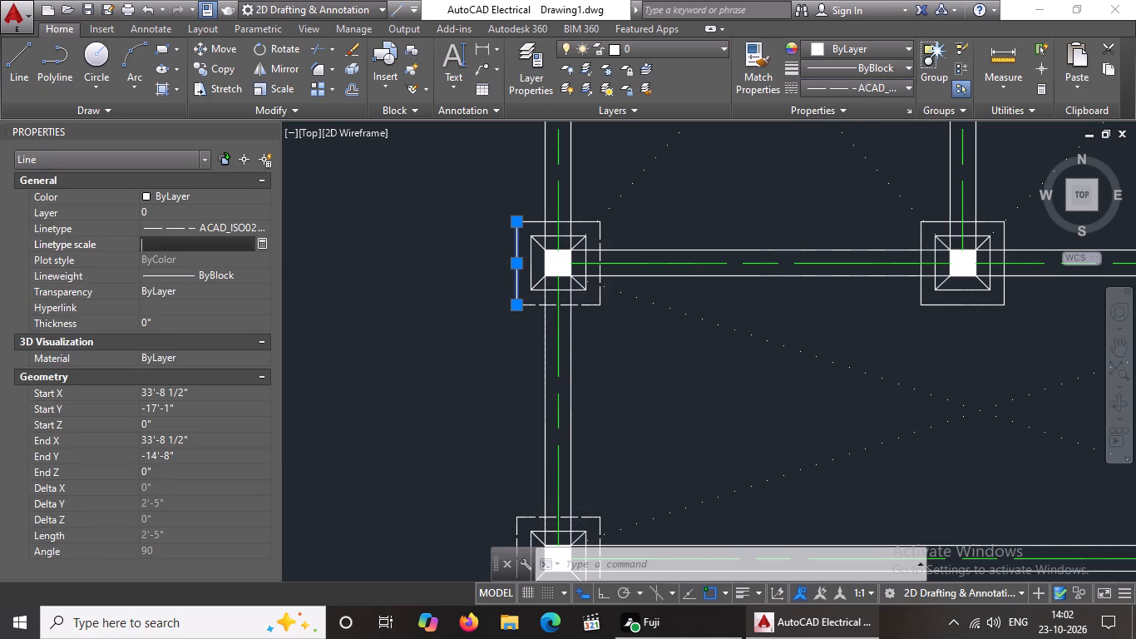
pyautogui.press('BackSpace')
pyautogui.write('0.5')
pyautogui.press('Return')
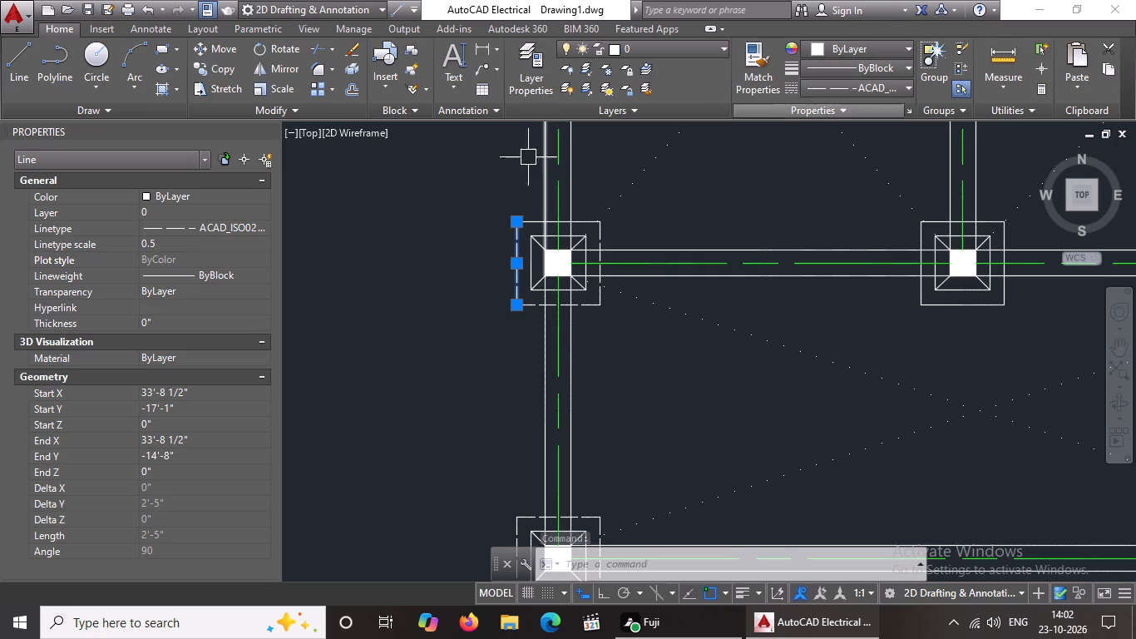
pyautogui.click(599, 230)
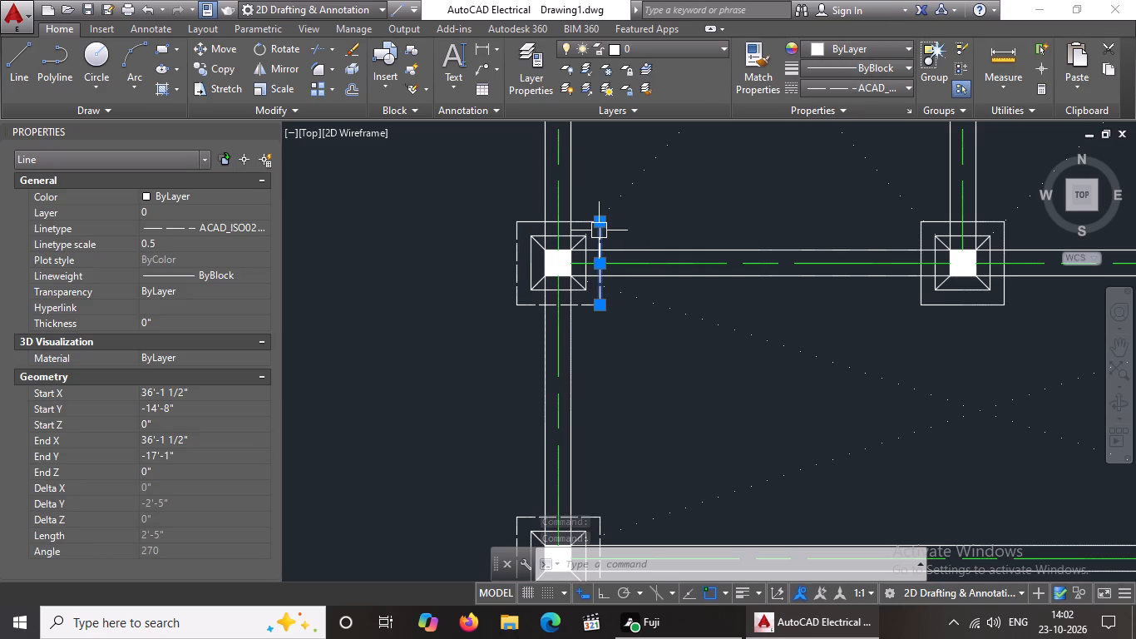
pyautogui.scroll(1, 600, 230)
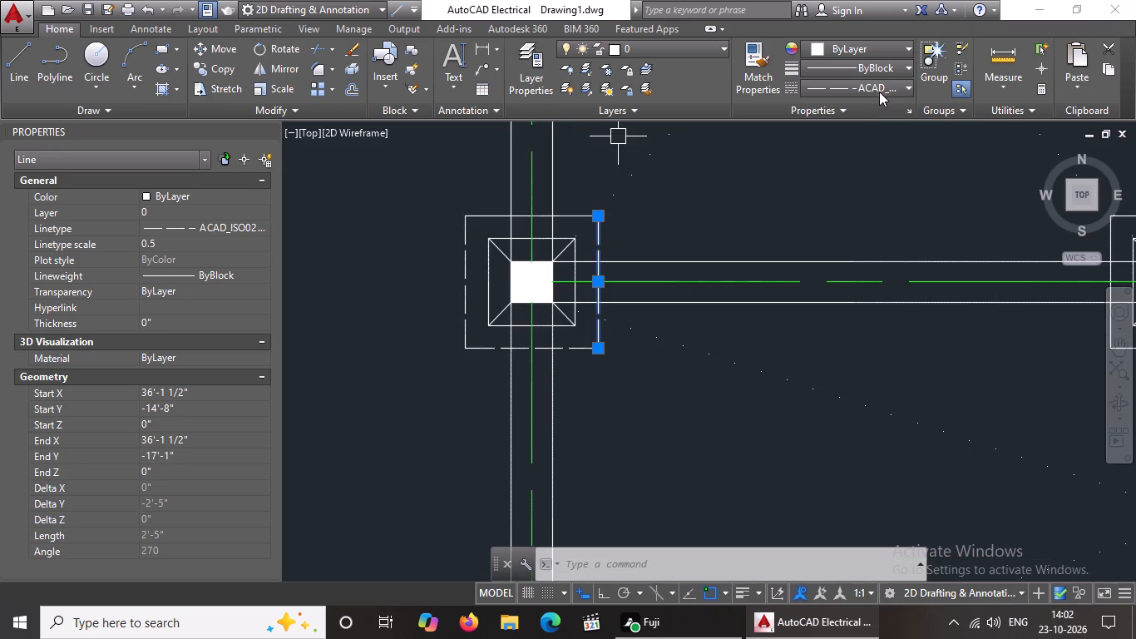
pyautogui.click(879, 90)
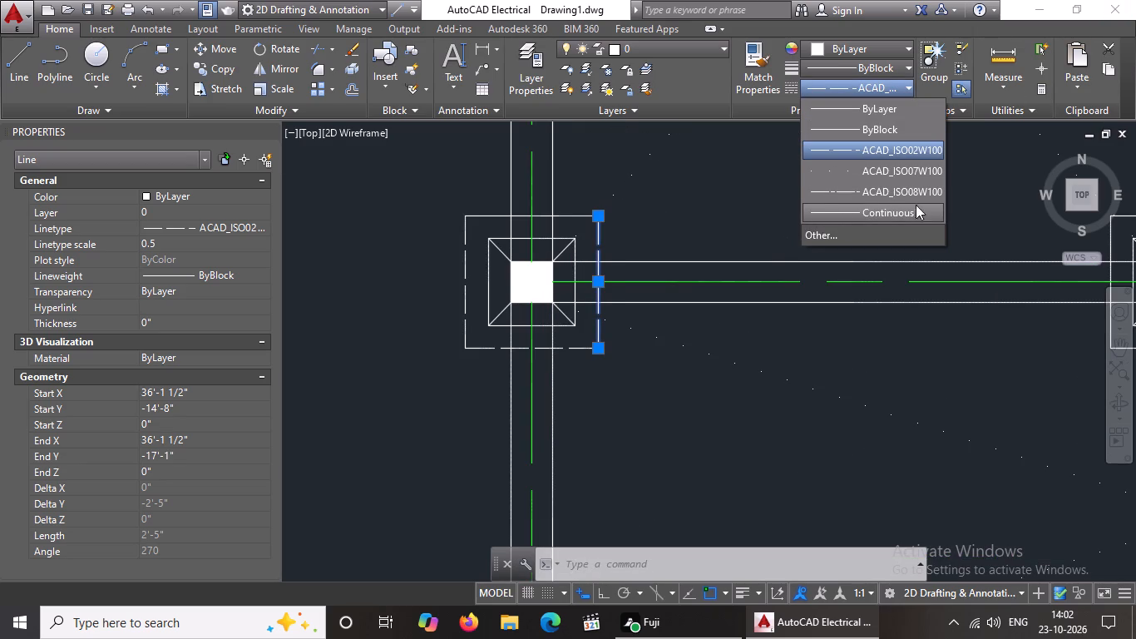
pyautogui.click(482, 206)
# Give the top edge of the same footing's outer square the ACAD_ISO02W100 linetype with a linetype scale of 0.5.
pyautogui.click(481, 213)
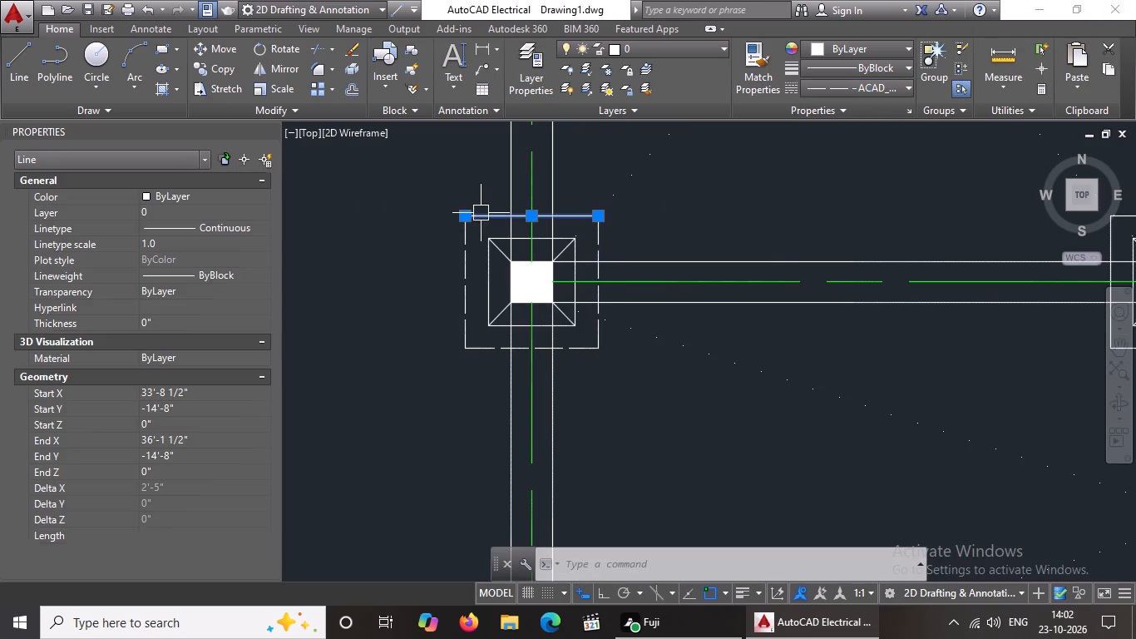
pyautogui.click(817, 79)
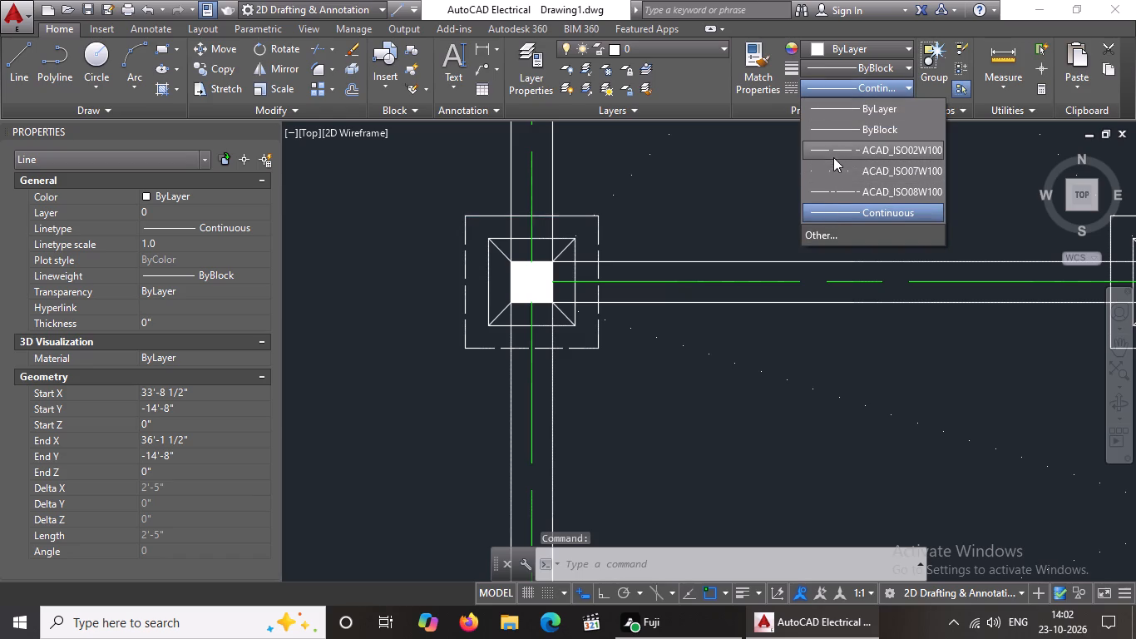
pyautogui.click(835, 149)
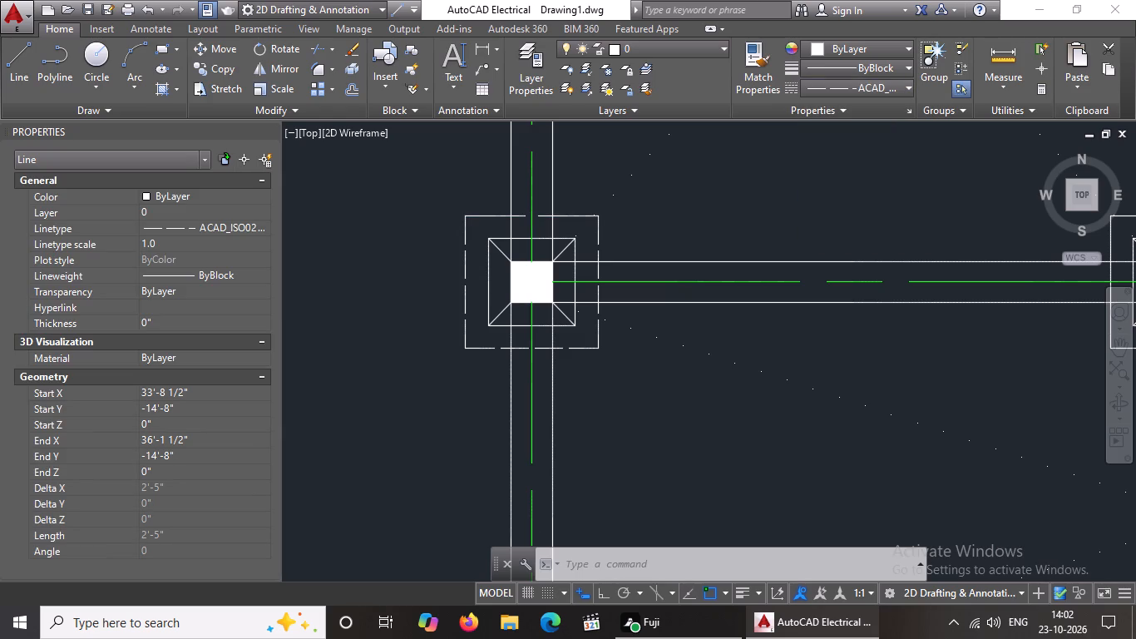
pyautogui.click(191, 236)
pyautogui.press('BackSpace')
pyautogui.press('BackSpace')
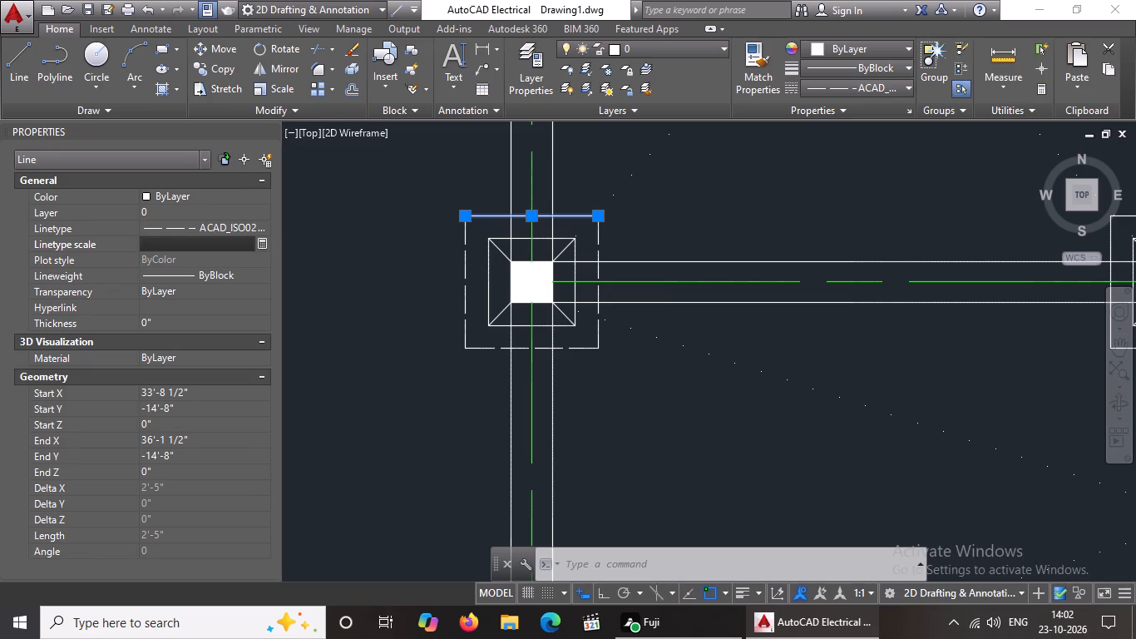
pyautogui.write('0.5')
pyautogui.press('Return')
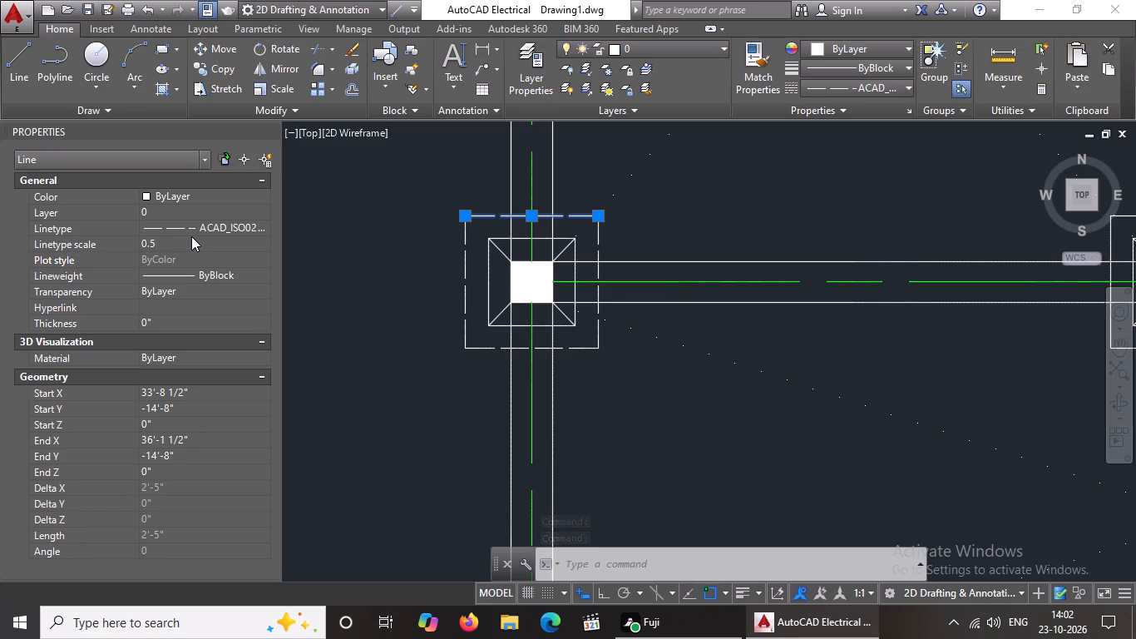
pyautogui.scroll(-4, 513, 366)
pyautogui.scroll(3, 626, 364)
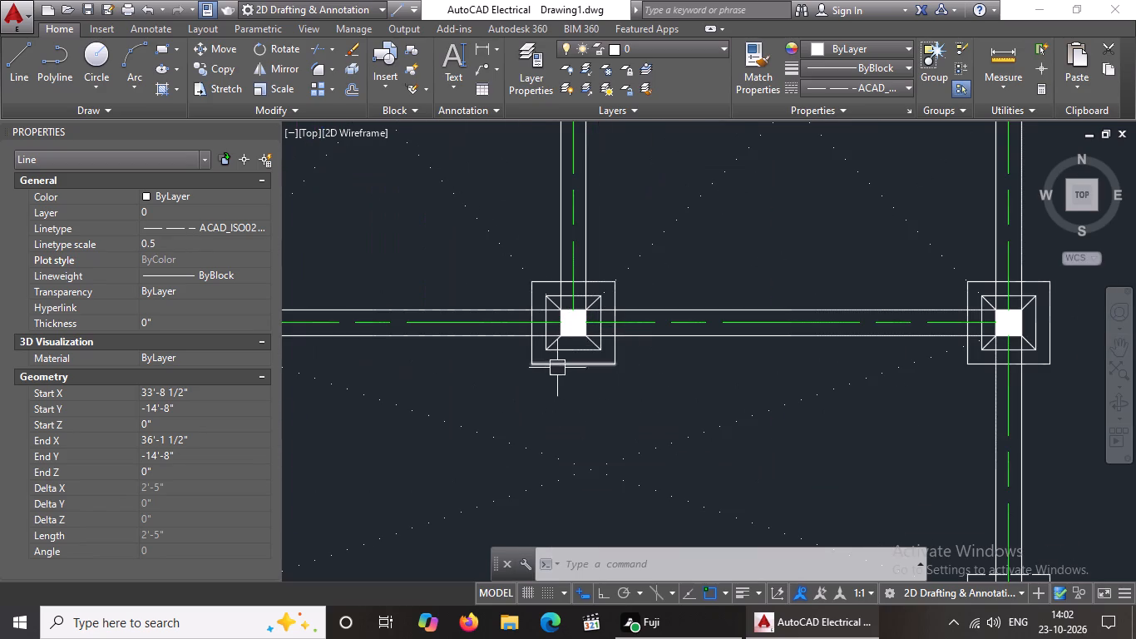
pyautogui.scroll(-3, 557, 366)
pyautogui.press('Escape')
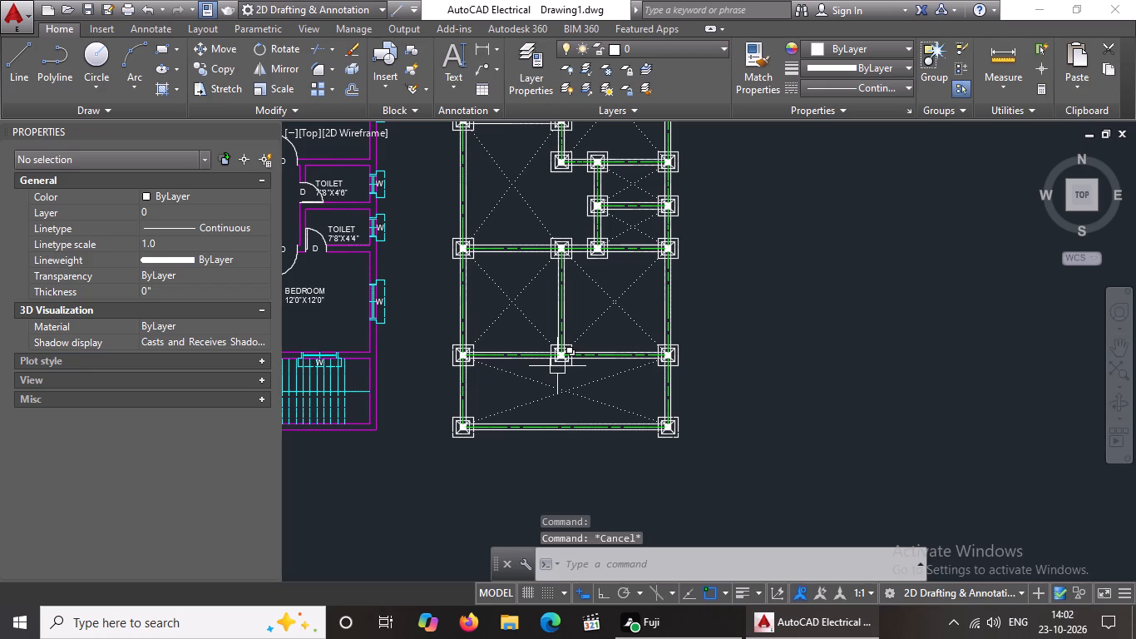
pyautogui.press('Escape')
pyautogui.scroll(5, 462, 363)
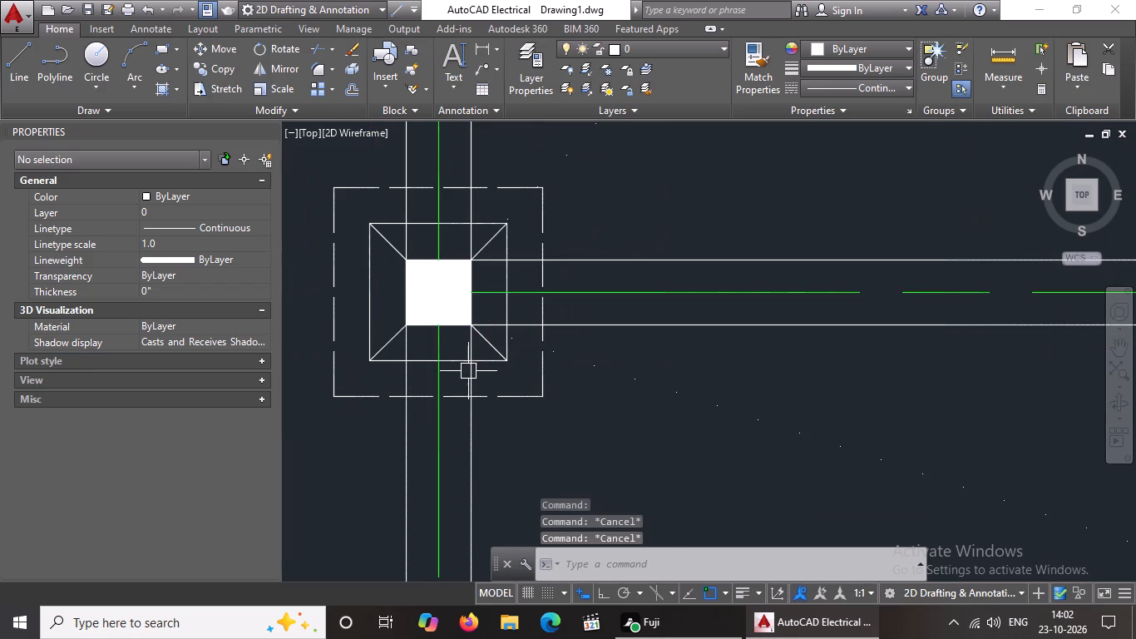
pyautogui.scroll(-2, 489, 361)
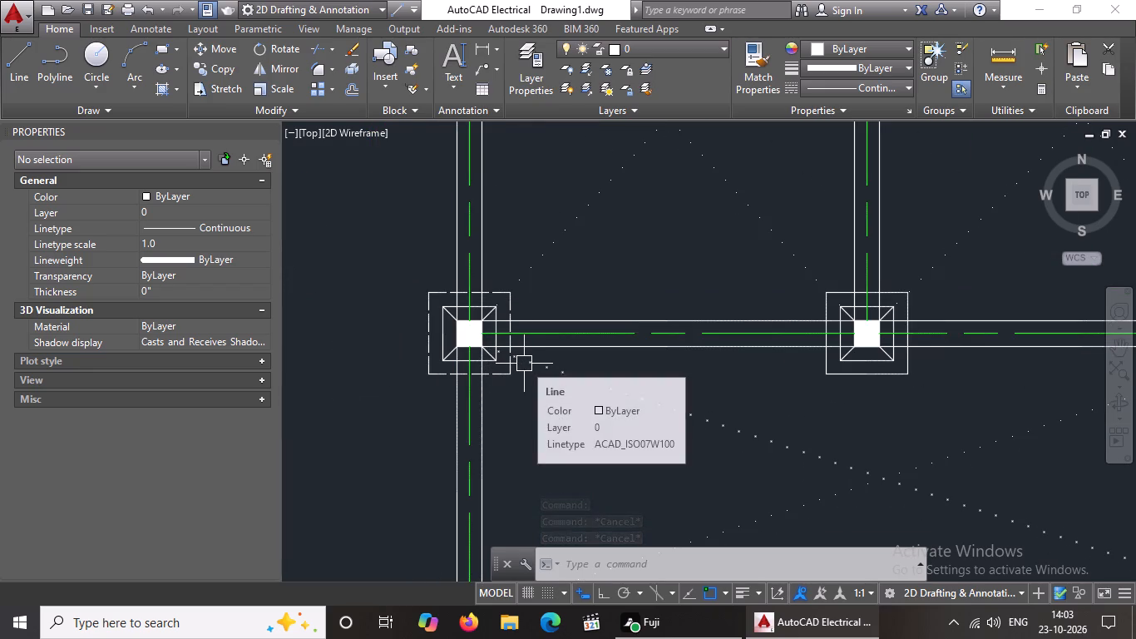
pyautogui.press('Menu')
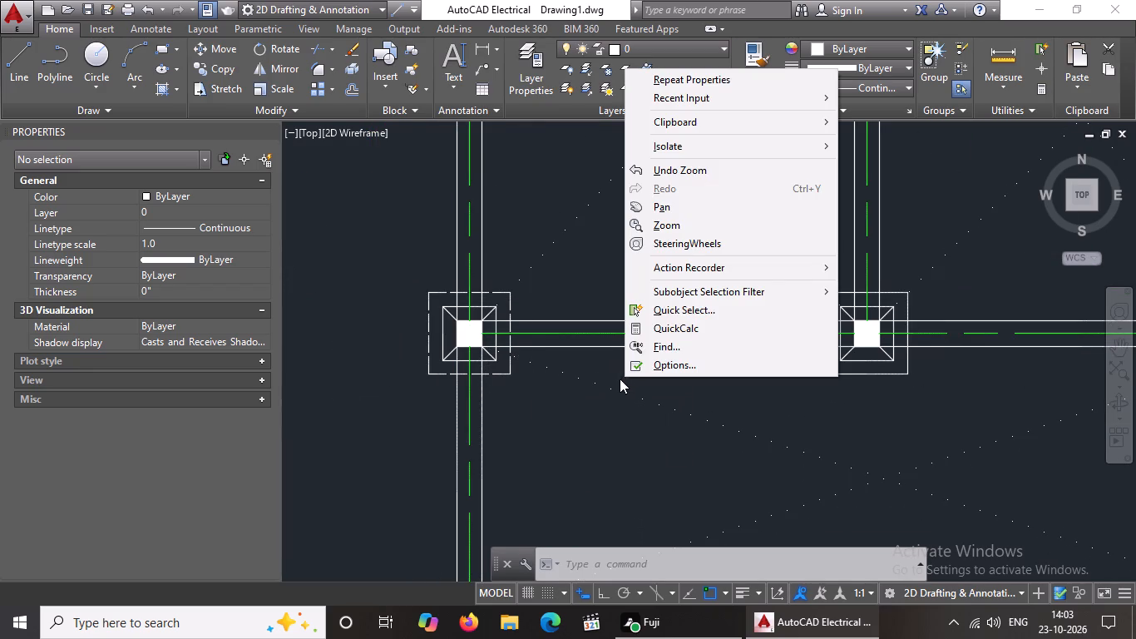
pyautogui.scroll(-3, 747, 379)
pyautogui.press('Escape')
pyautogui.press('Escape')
# On the middle footing of the second row from the bottom, set the outer square's bottom edge to linetype ACAD_ISO02W100 and linetype scale 0.5.
pyautogui.scroll(-3, 738, 417)
pyautogui.moveTo(715, 423); pyautogui.dragTo(582, 451, button='middle')
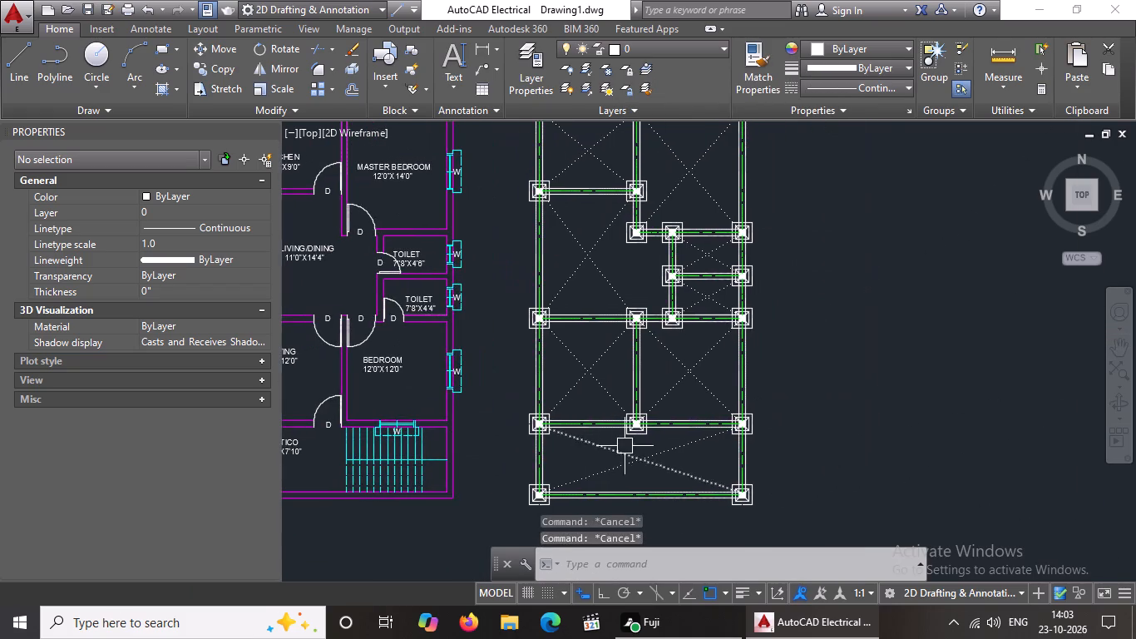
pyautogui.scroll(2, 657, 442)
pyautogui.scroll(4, 589, 430)
pyautogui.click(604, 382)
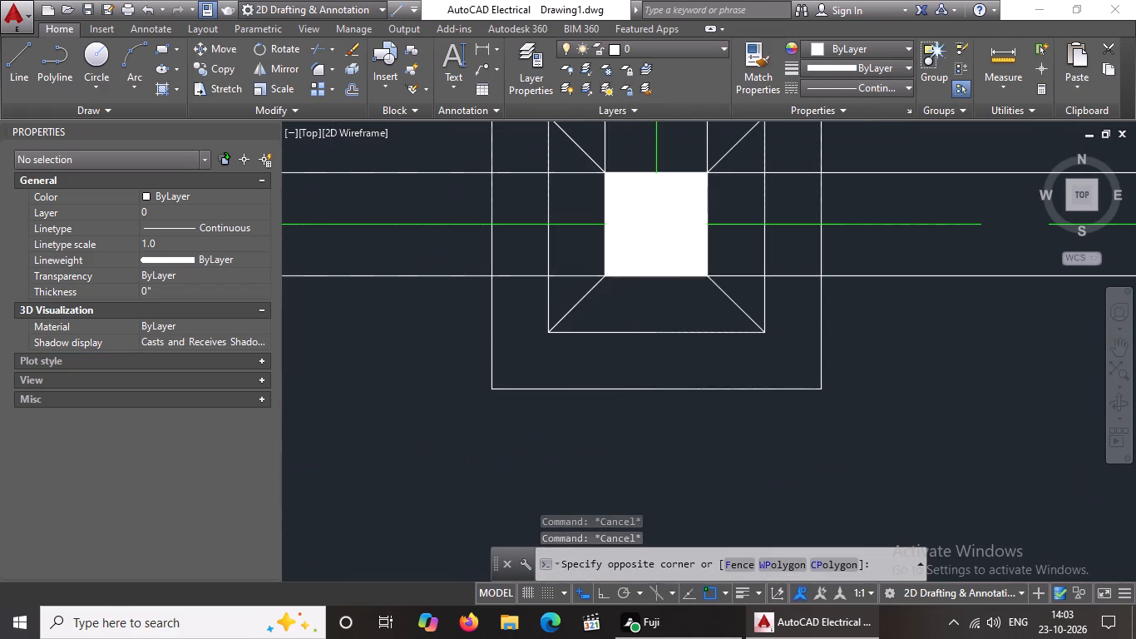
pyautogui.press('Escape')
pyautogui.click(612, 389)
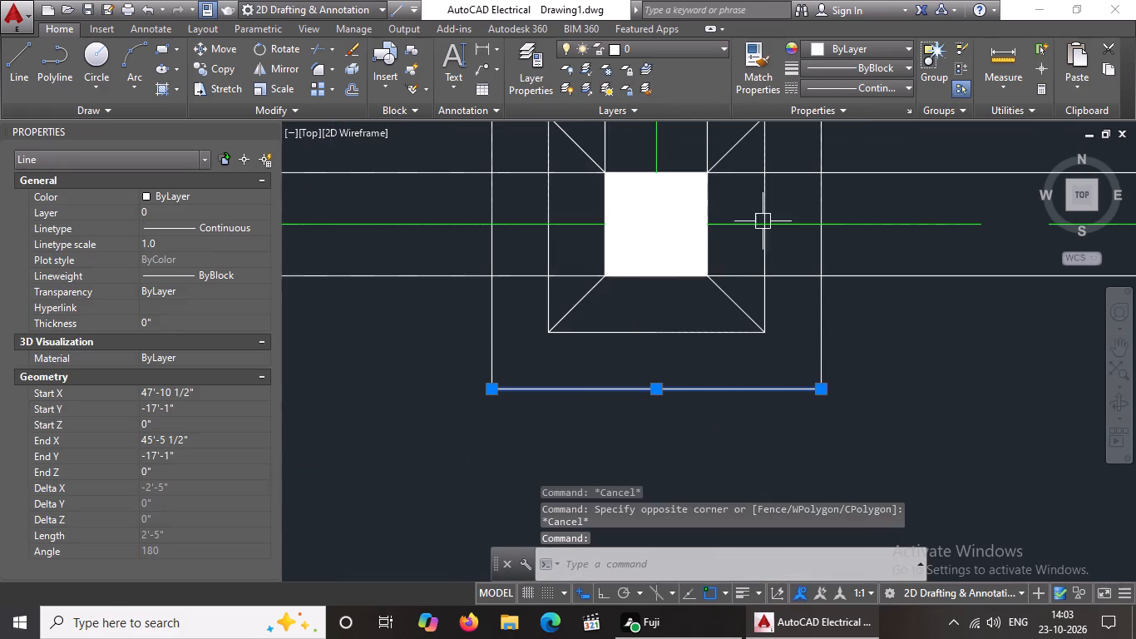
pyautogui.click(837, 92)
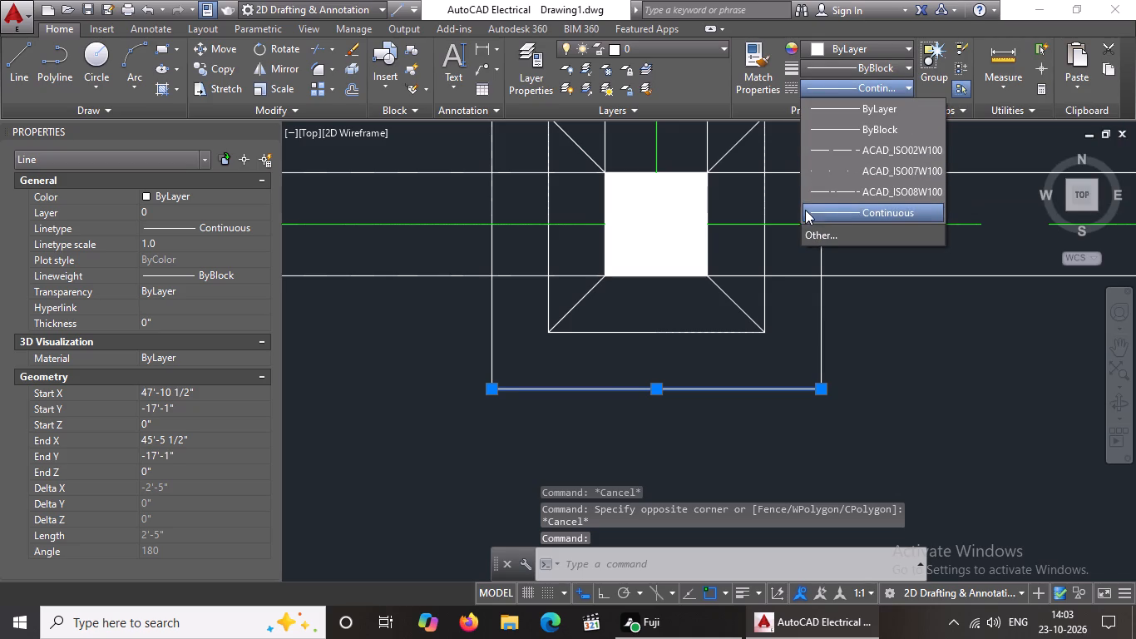
pyautogui.click(833, 151)
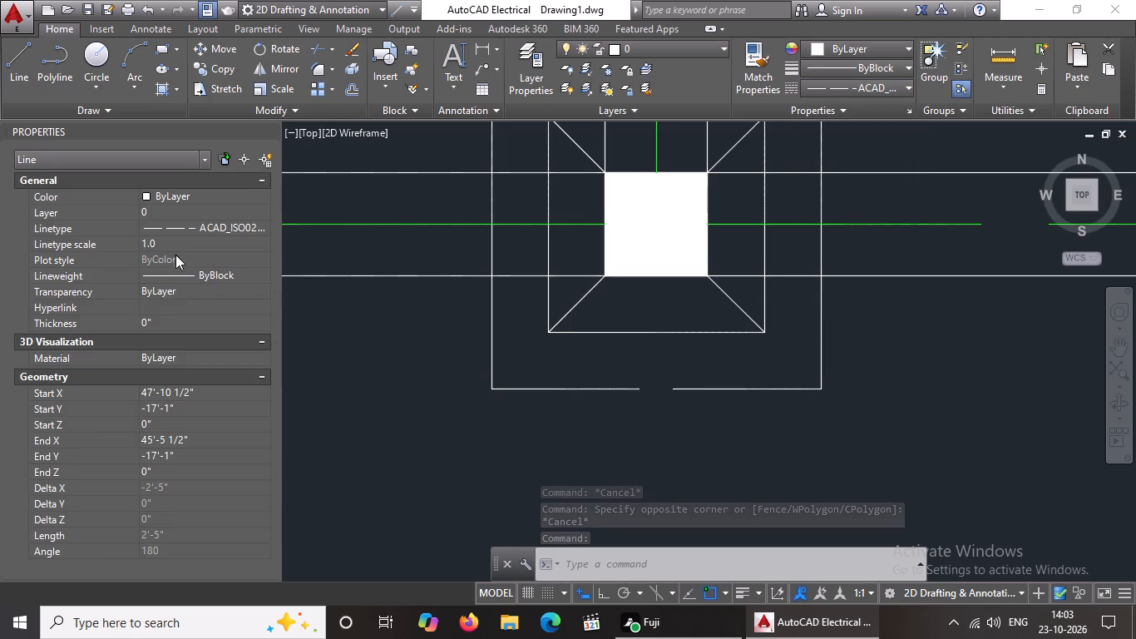
pyautogui.click(181, 240)
pyautogui.press('BackSpace')
pyautogui.press('BackSpace')
pyautogui.press('BackSpace')
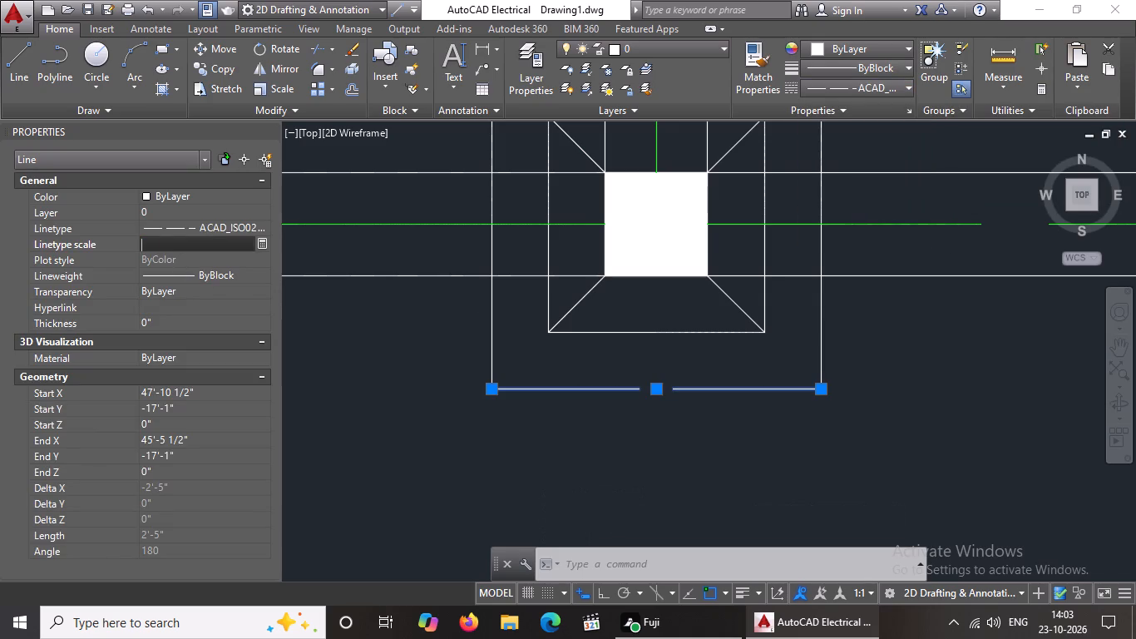
pyautogui.write('0.5')
pyautogui.press('Return')
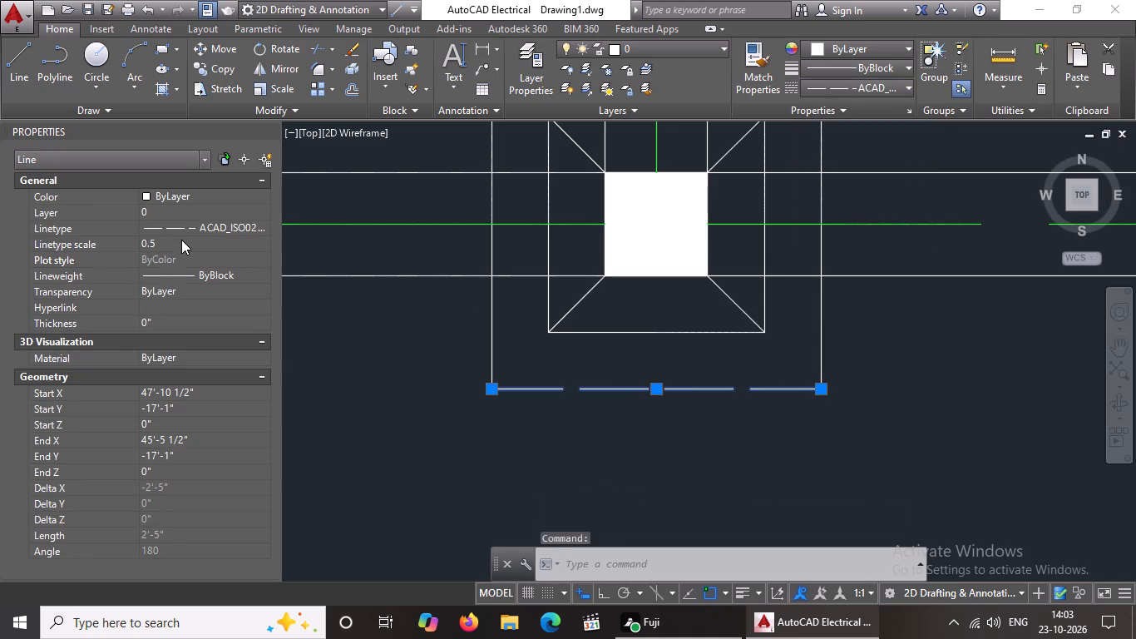
# Set the left edge of the same middle footing's outer square to linetype ACAD_ISO02W100 and linetype scale 0.5.
pyautogui.click(488, 334)
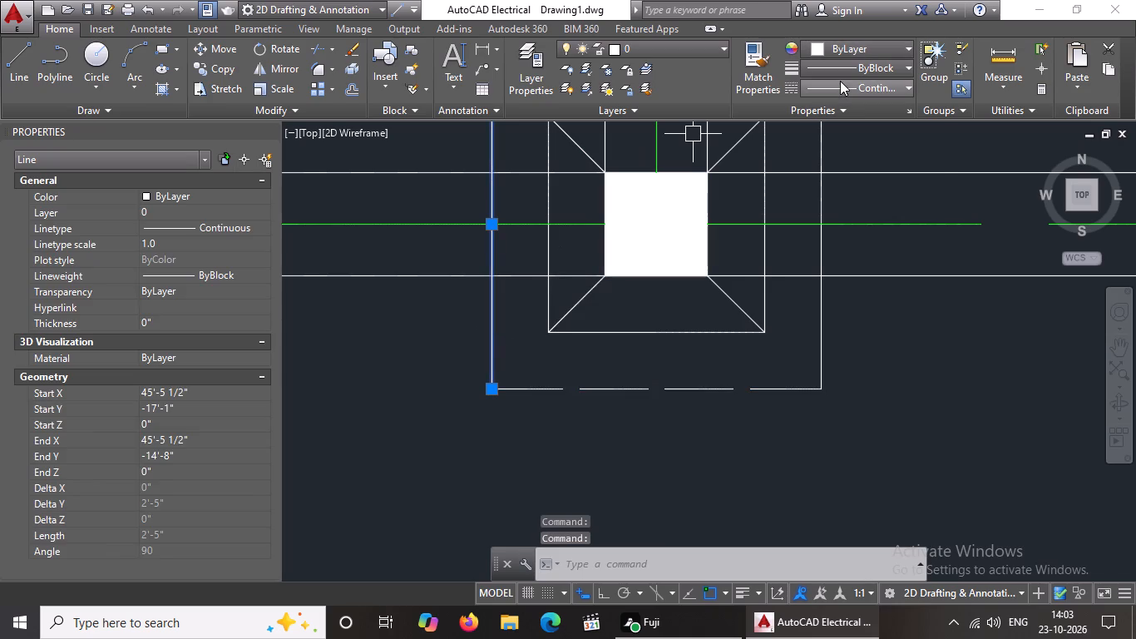
pyautogui.click(840, 81)
pyautogui.click(826, 145)
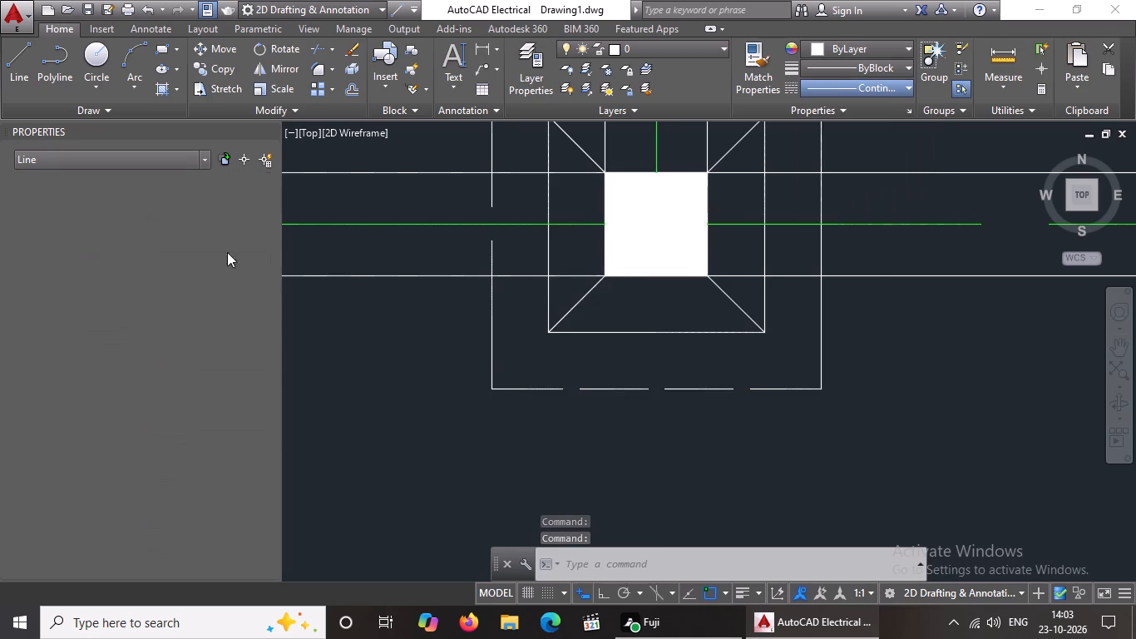
pyautogui.click(193, 240)
pyautogui.press('BackSpace')
pyautogui.press('BackSpace')
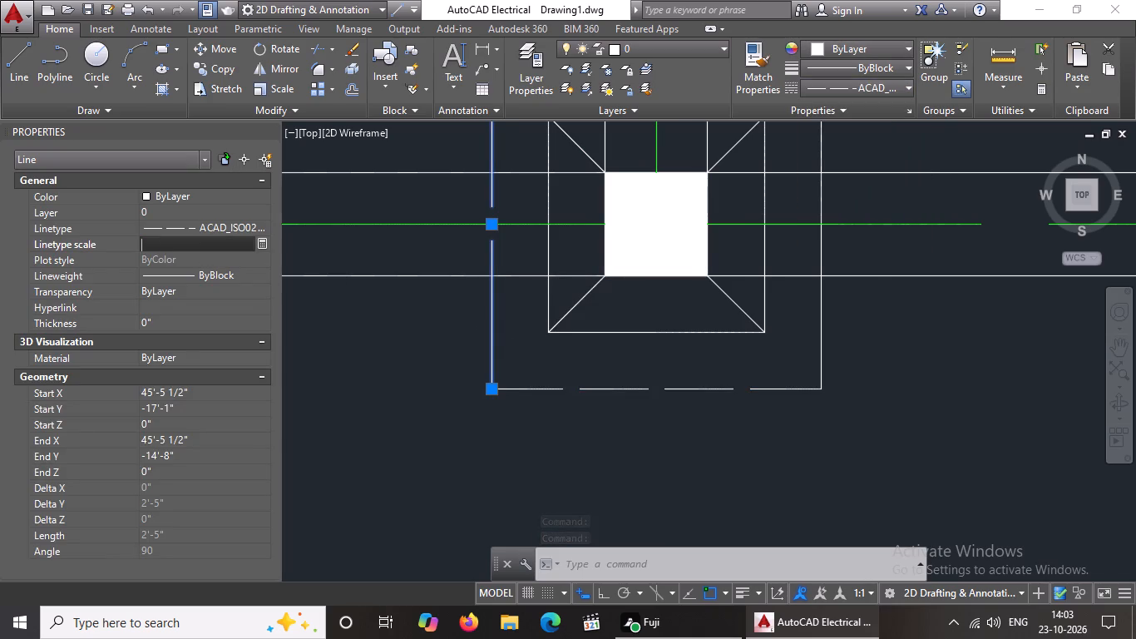
pyautogui.press('BackSpace')
pyautogui.write('0.5')
pyautogui.press('Return')
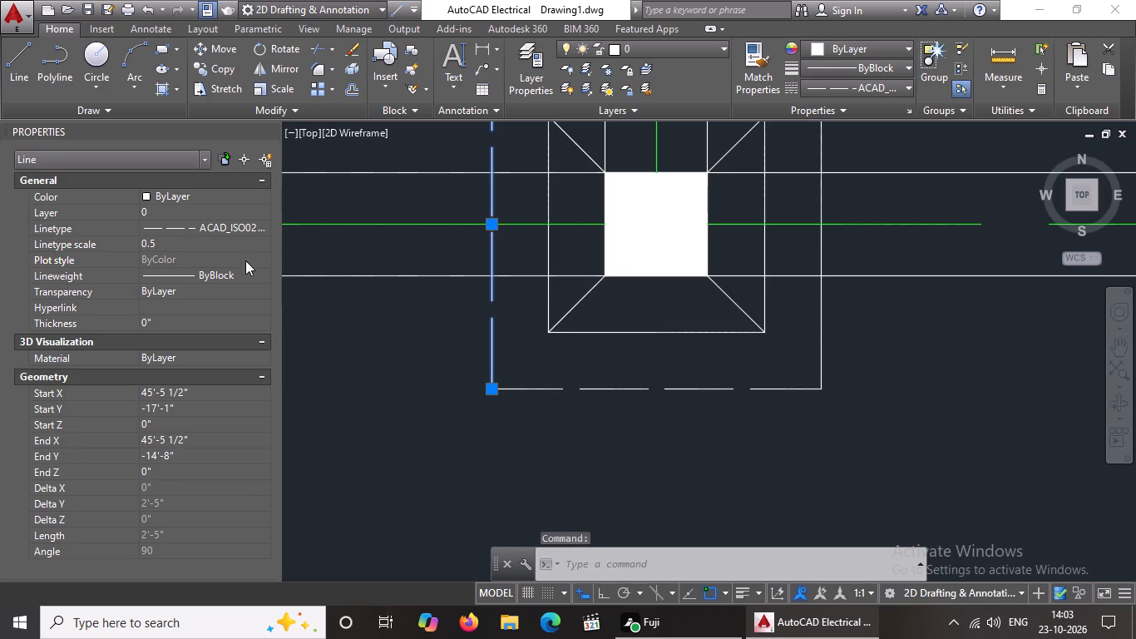
# Give the right edge of the same middle footing's outer square the ACAD_ISO02W100 linetype with a linetype scale of 0.5.
pyautogui.scroll(-3, 473, 267)
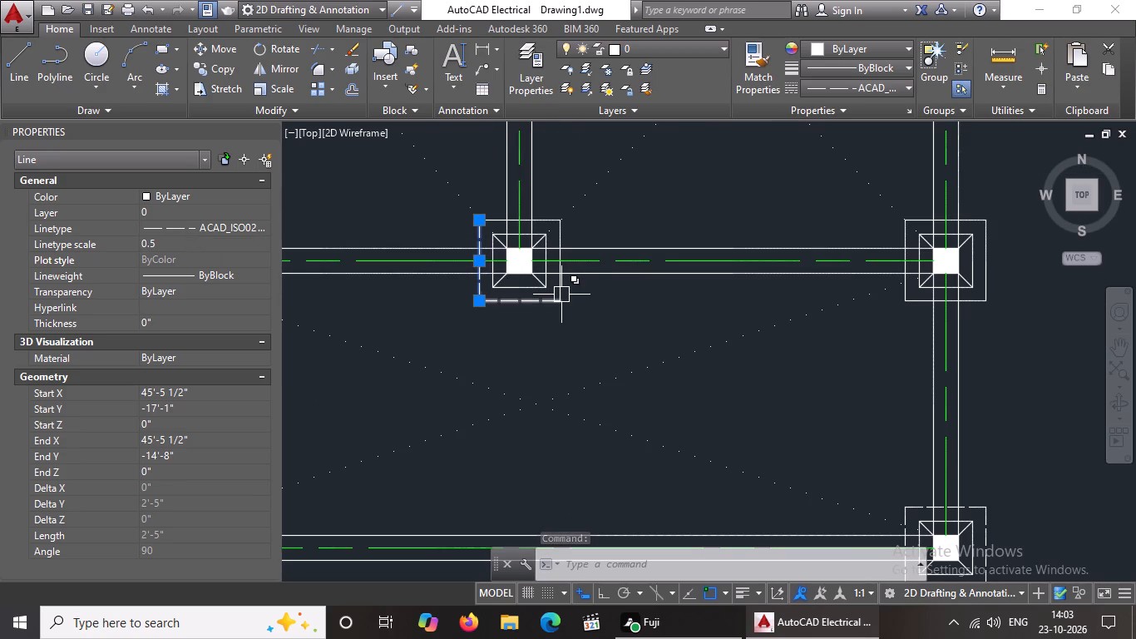
pyautogui.click(561, 295)
pyautogui.click(565, 275)
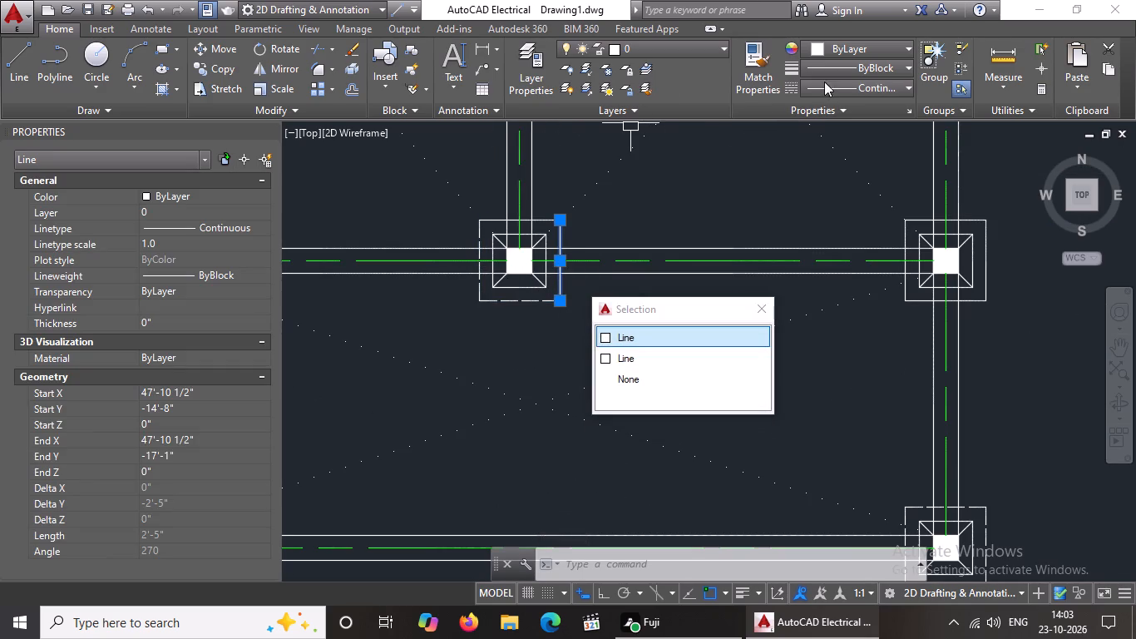
pyautogui.click(826, 87)
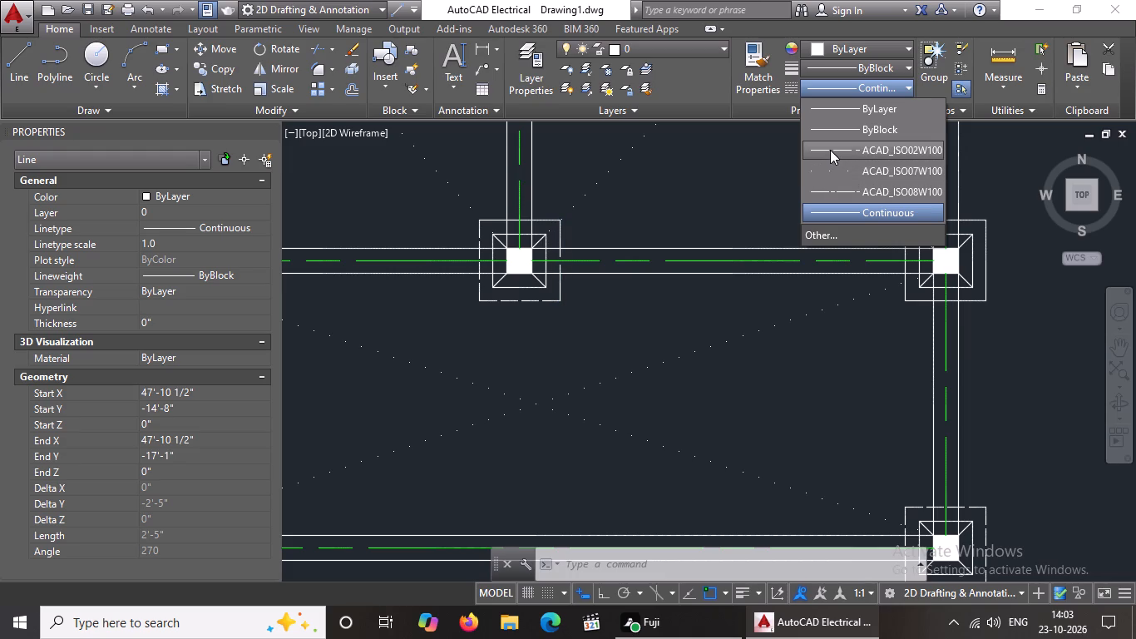
pyautogui.click(830, 150)
pyautogui.click(163, 240)
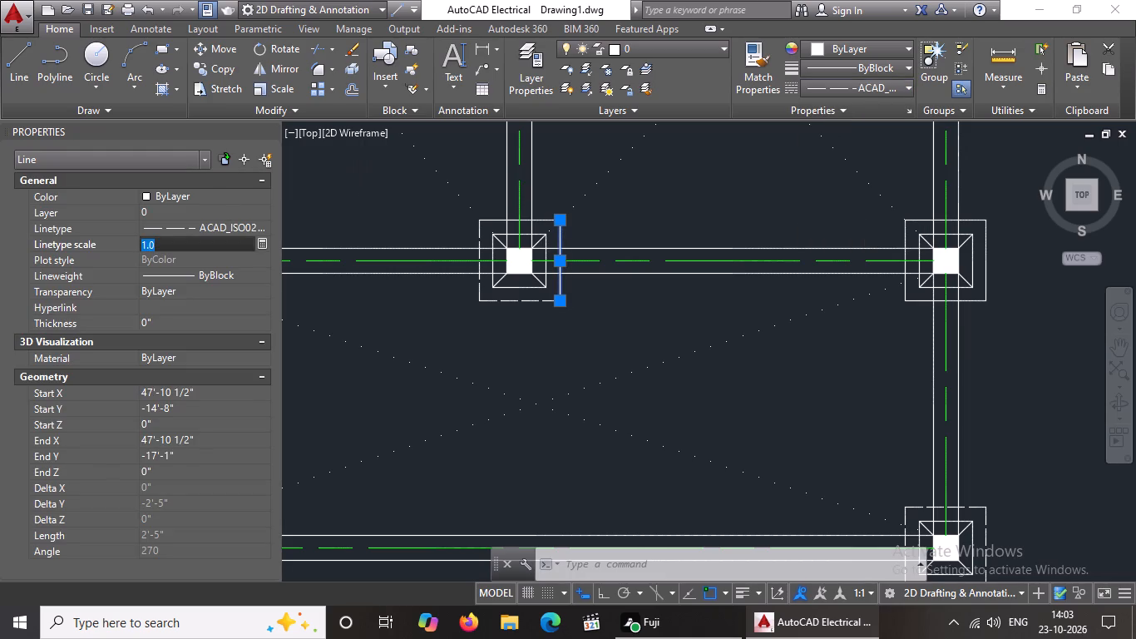
pyautogui.press('BackSpace')
pyautogui.press('BackSpace')
pyautogui.press('BackSpace')
pyautogui.write('0.5')
pyautogui.press('Return')
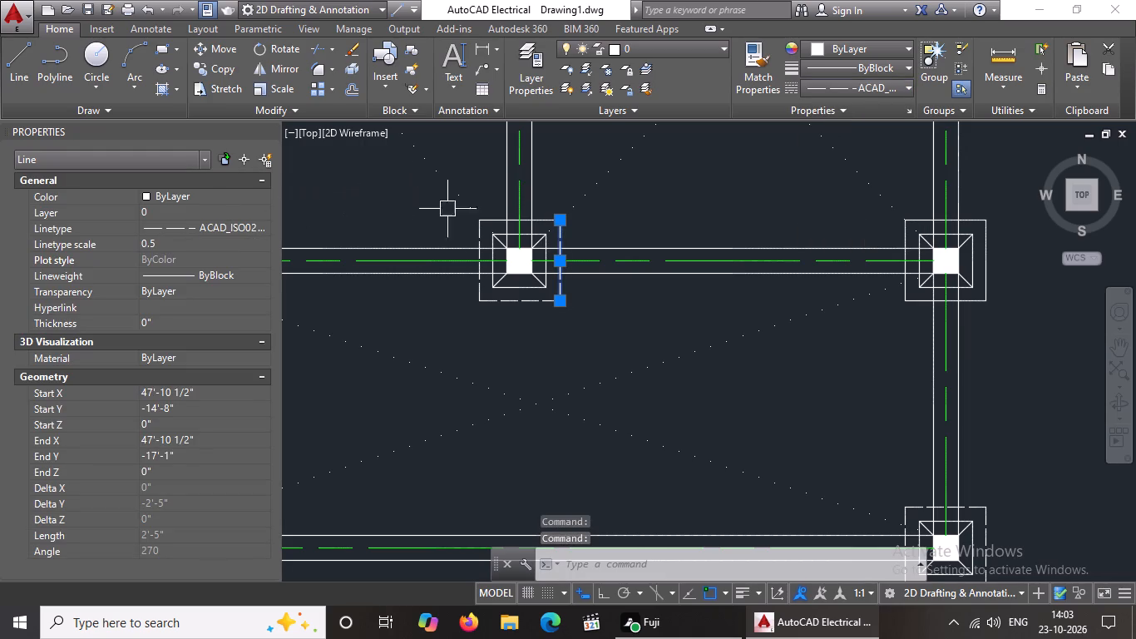
# Set the top edge of the same middle footing's outer square to linetype ACAD_ISO02W100 and linetype scale 0.5.
pyautogui.scroll(2, 479, 229)
pyautogui.click(514, 210)
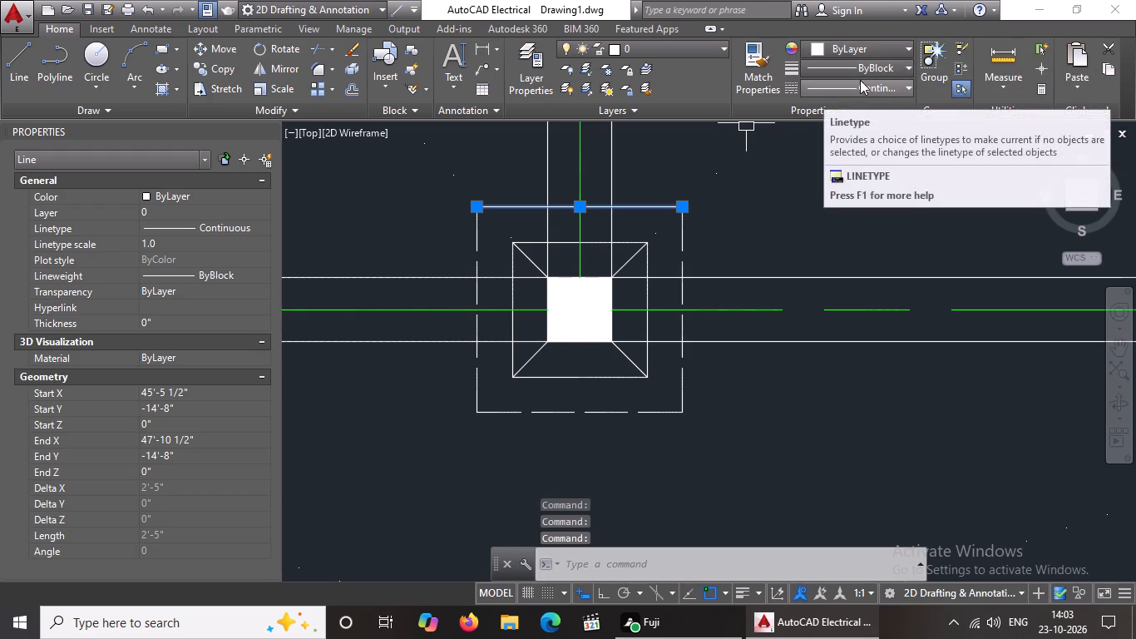
pyautogui.click(858, 86)
pyautogui.click(832, 145)
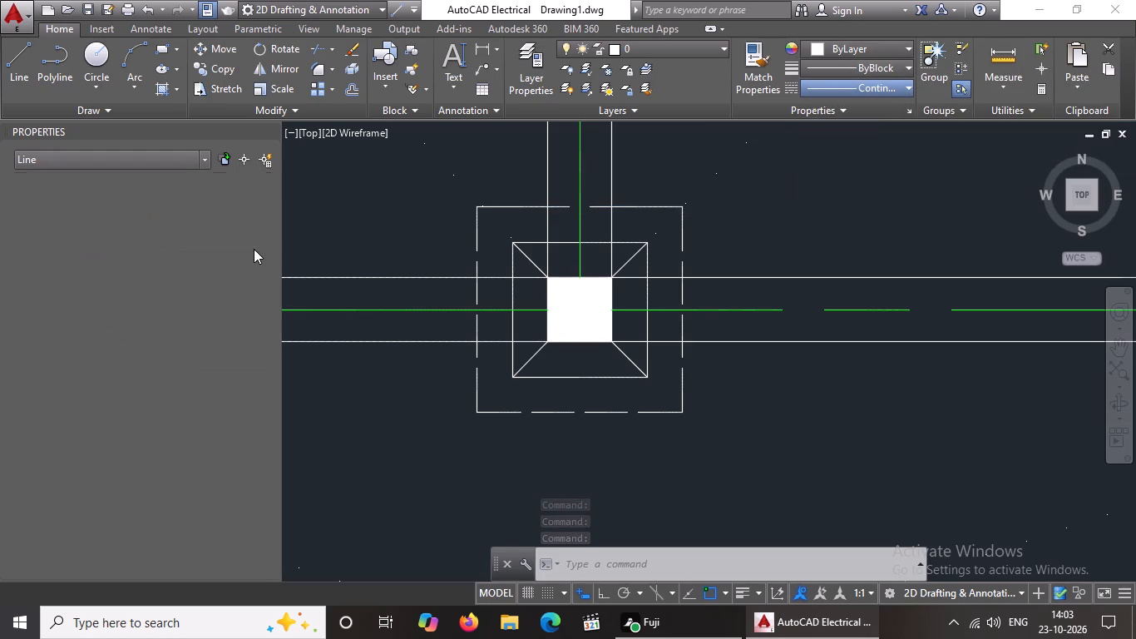
pyautogui.click(182, 245)
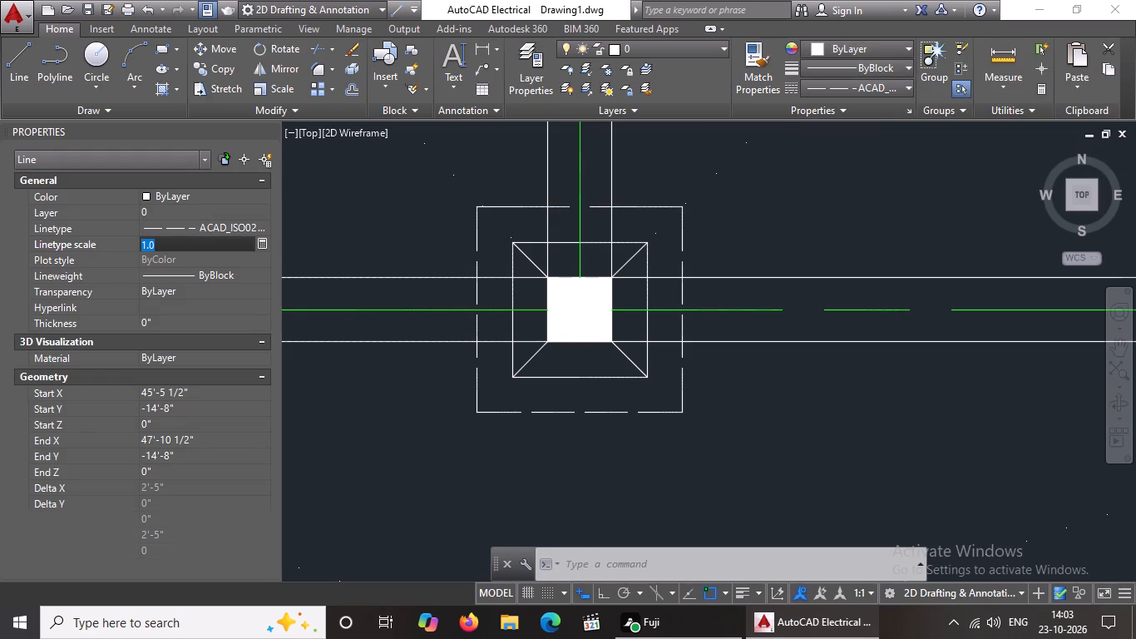
pyautogui.press('BackSpace')
pyautogui.press('BackSpace')
pyautogui.press('BackSpace')
pyautogui.write('0.5')
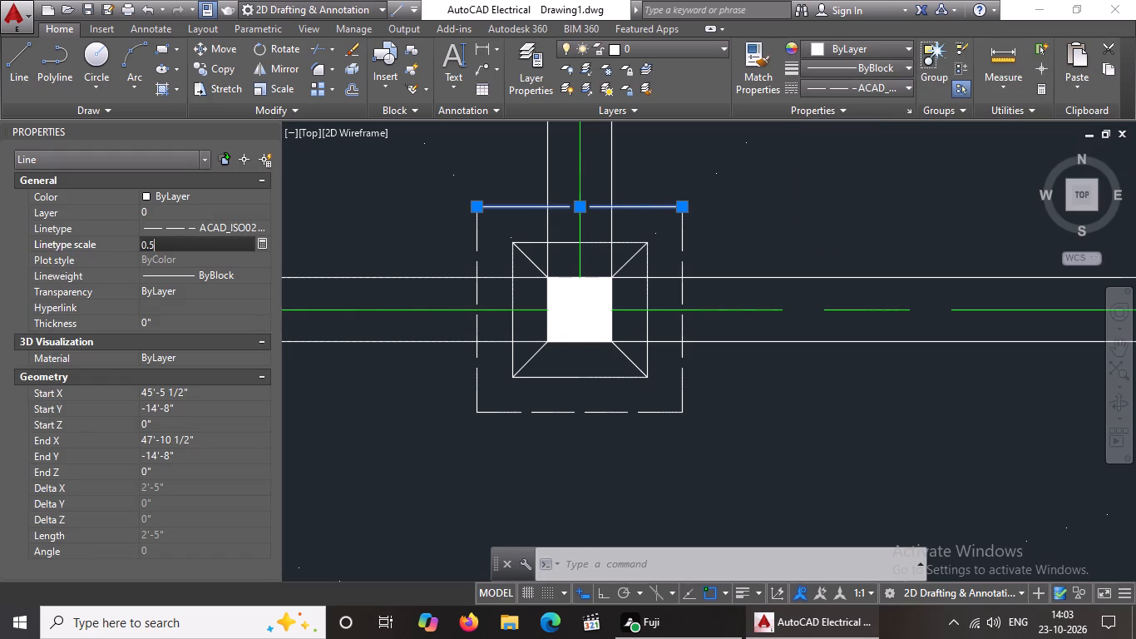
pyautogui.press('Return')
# On the rightmost footing of the second row from the bottom, set the outer square's bottom edge to linetype ACAD_ISO02W100 and linetype scale 0.5.
pyautogui.scroll(-5, 444, 329)
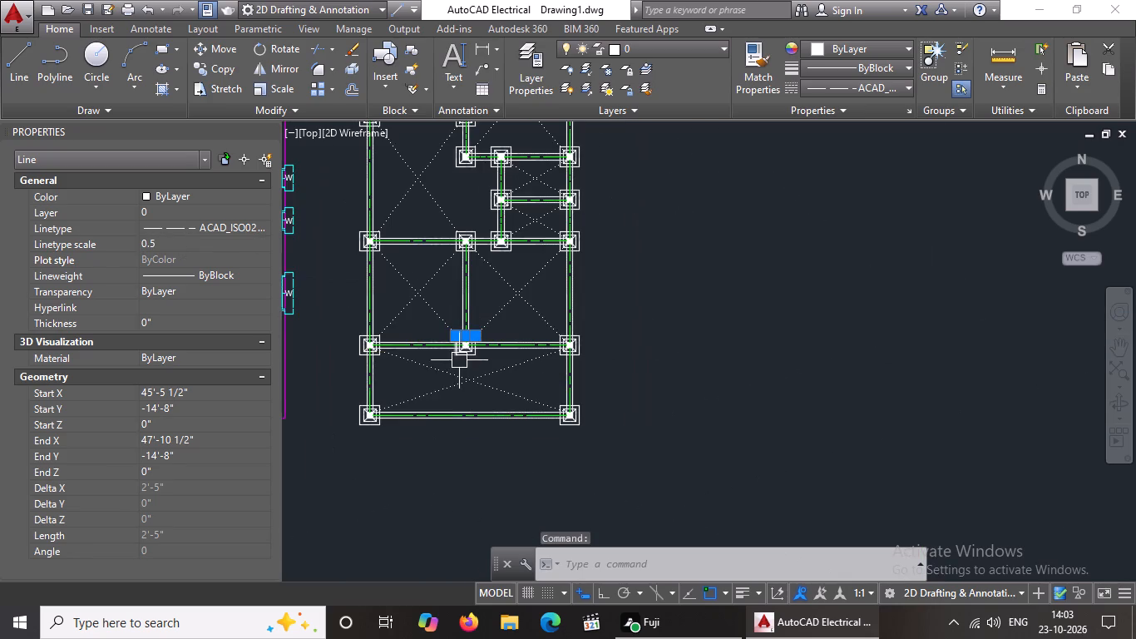
pyautogui.scroll(3, 406, 357)
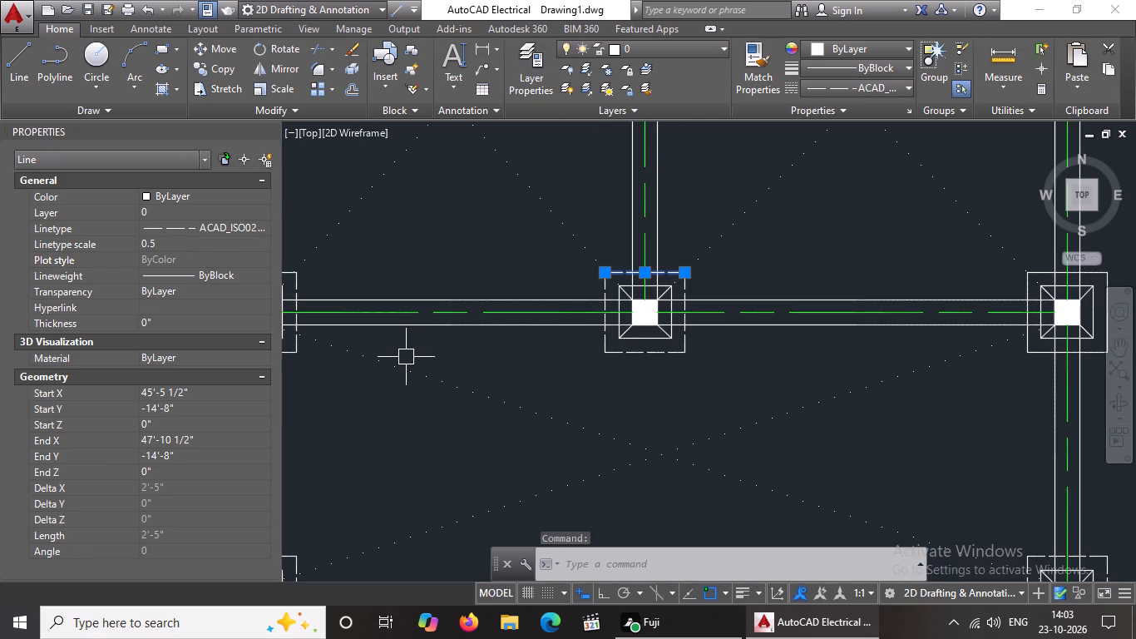
pyautogui.scroll(-4, 406, 359)
pyautogui.scroll(4, 386, 368)
pyautogui.scroll(-3, 388, 366)
pyautogui.scroll(1, 563, 381)
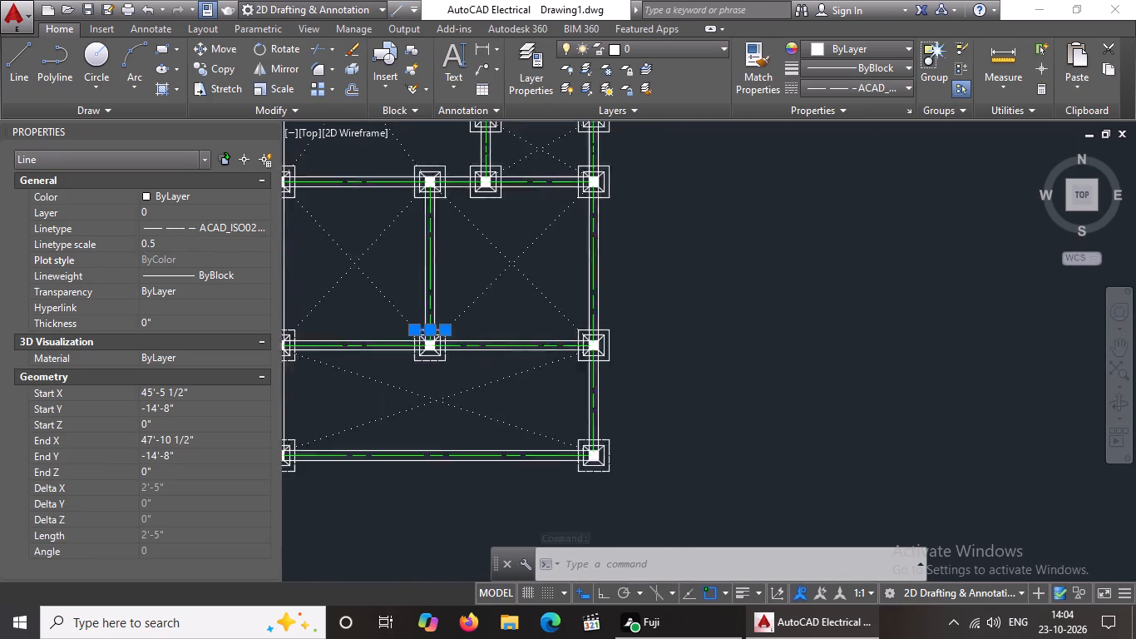
pyautogui.scroll(2, 563, 381)
pyautogui.scroll(3, 570, 303)
pyautogui.press('Escape')
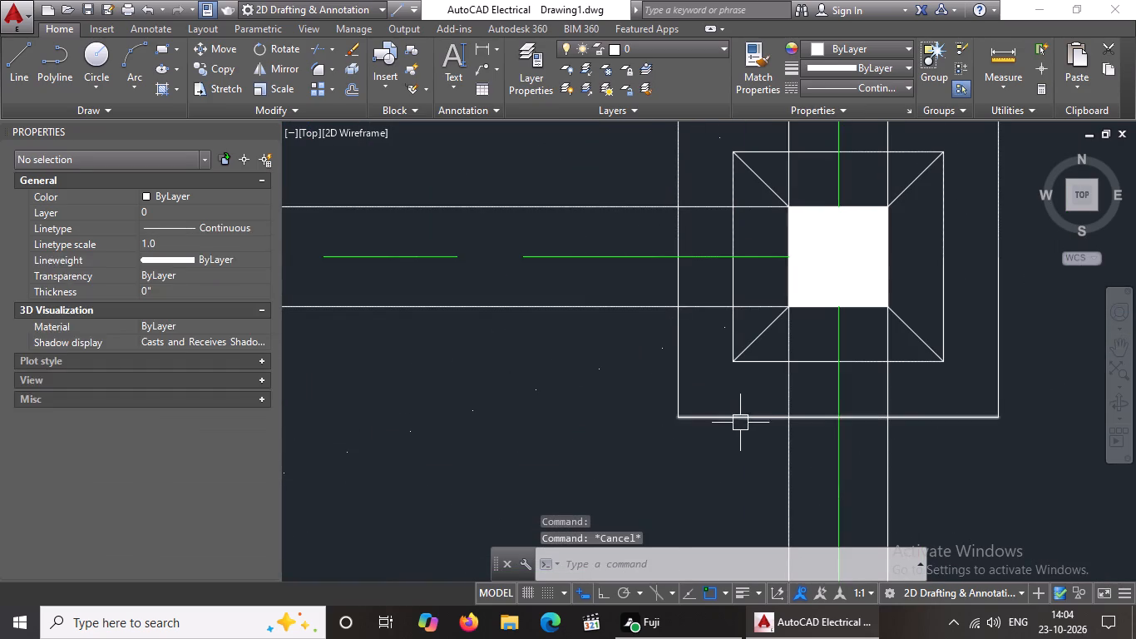
pyautogui.moveTo(739, 416); pyautogui.dragTo(743, 439)
pyautogui.click(894, 84)
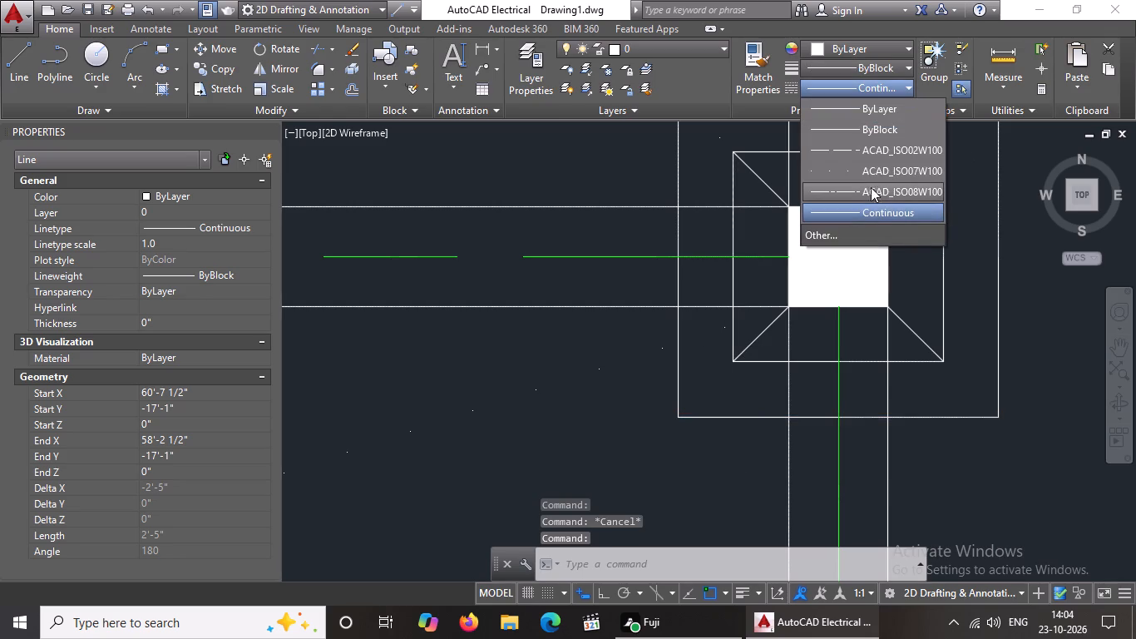
pyautogui.click(841, 146)
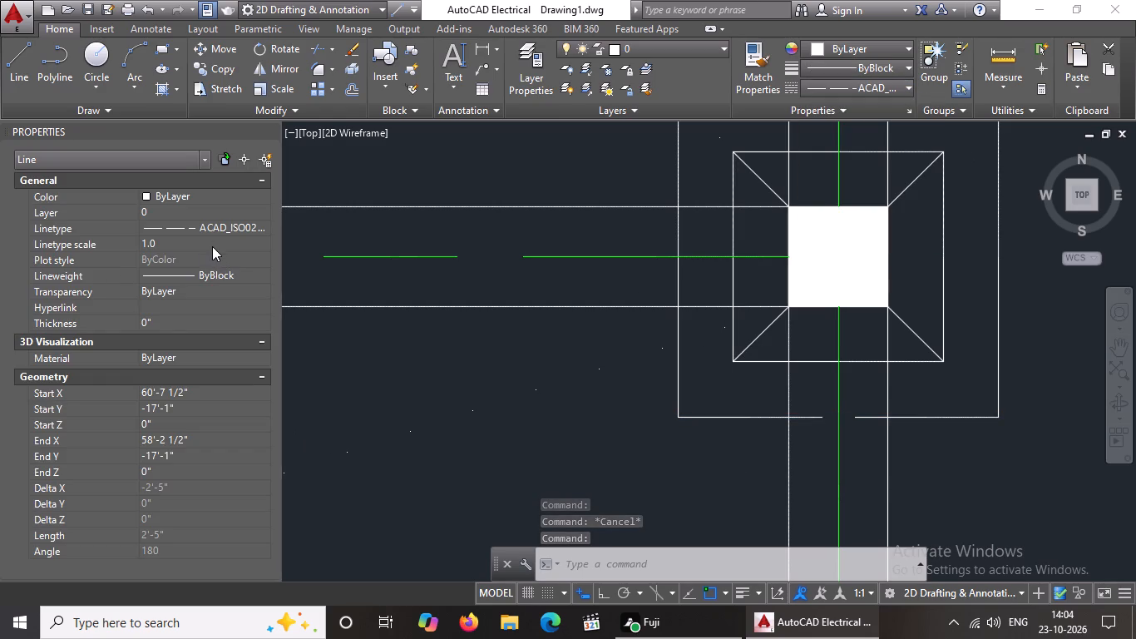
pyautogui.click(202, 243)
pyautogui.press('BackSpace')
pyautogui.press('BackSpace')
pyautogui.press('BackSpace')
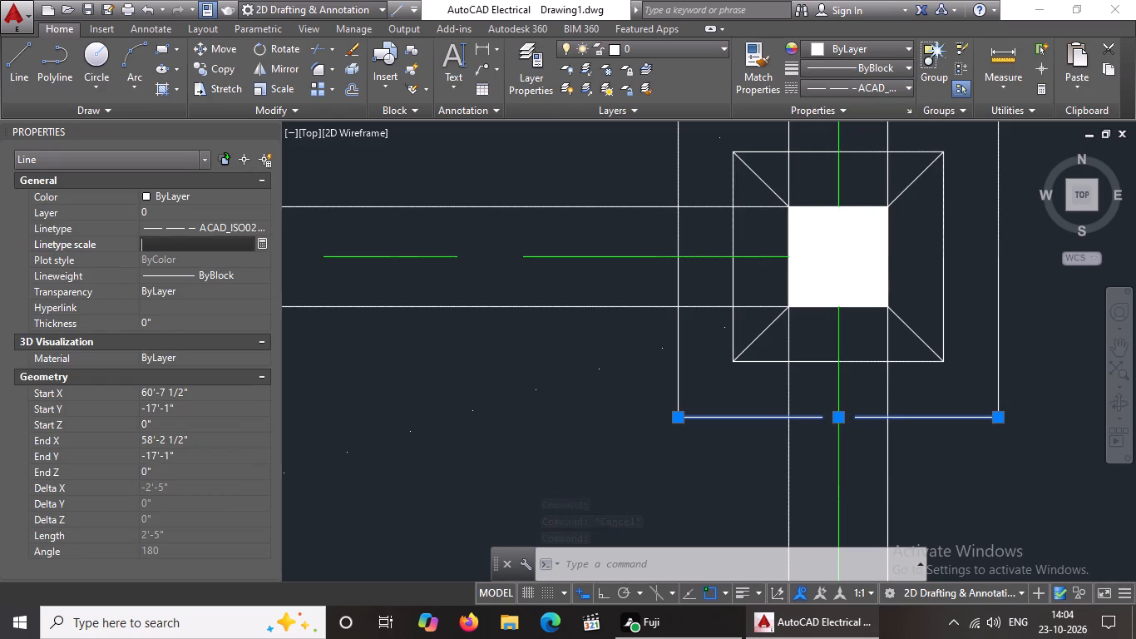
pyautogui.write('0.5')
pyautogui.press('Return')
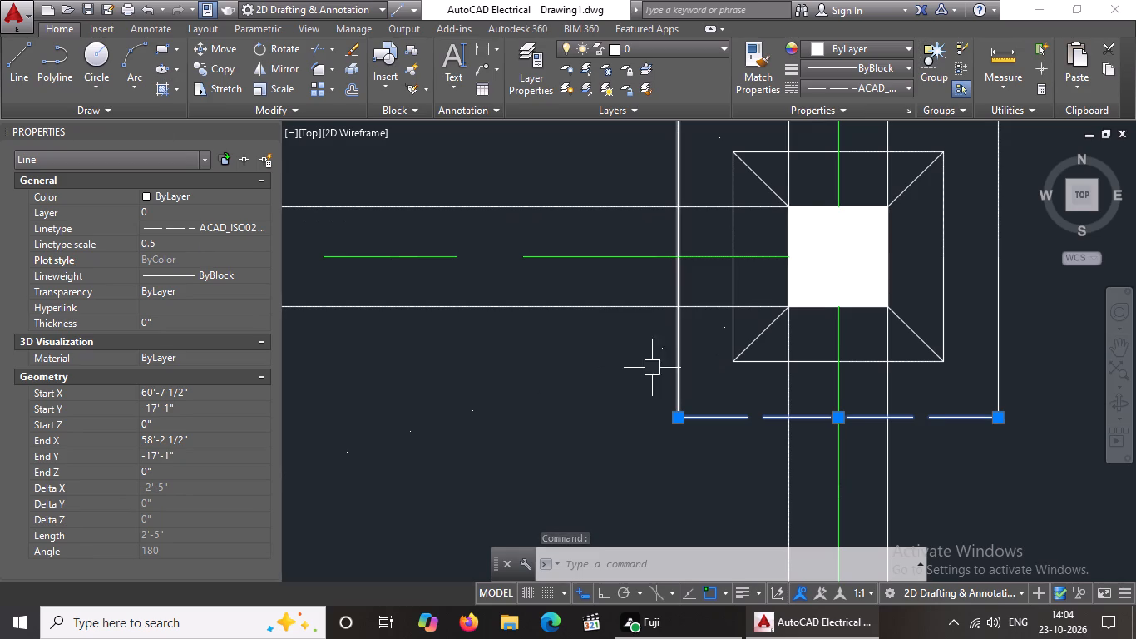
# Give the left edge of the same rightmost footing's outer square the ACAD_ISO02W100 linetype with a linetype scale of 0.5.
pyautogui.click(675, 381)
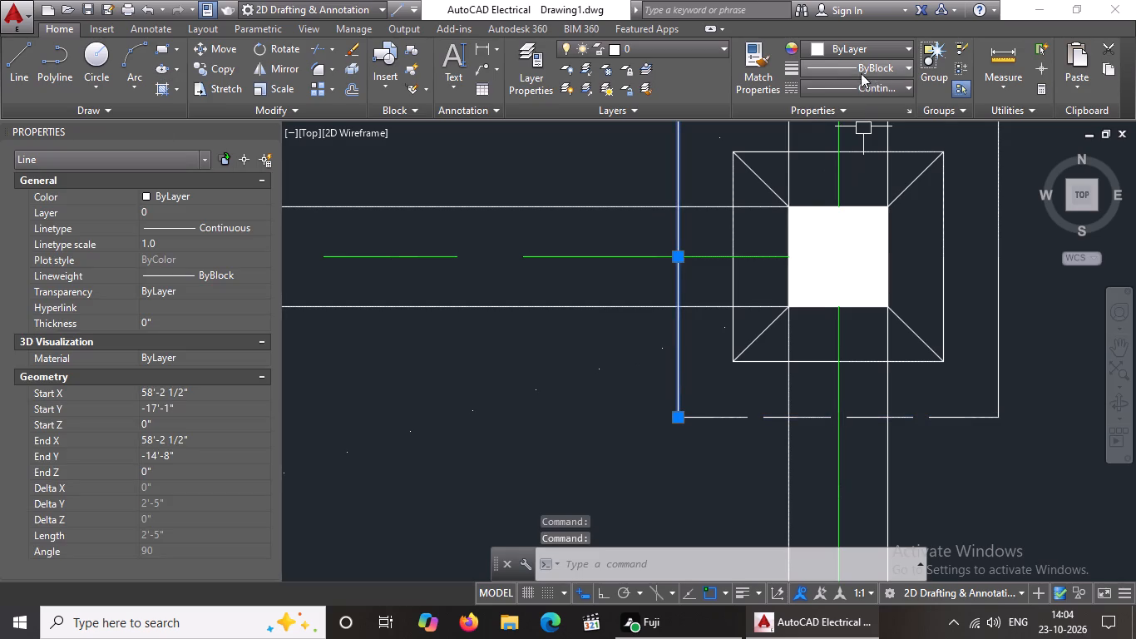
pyautogui.click(854, 83)
pyautogui.click(847, 147)
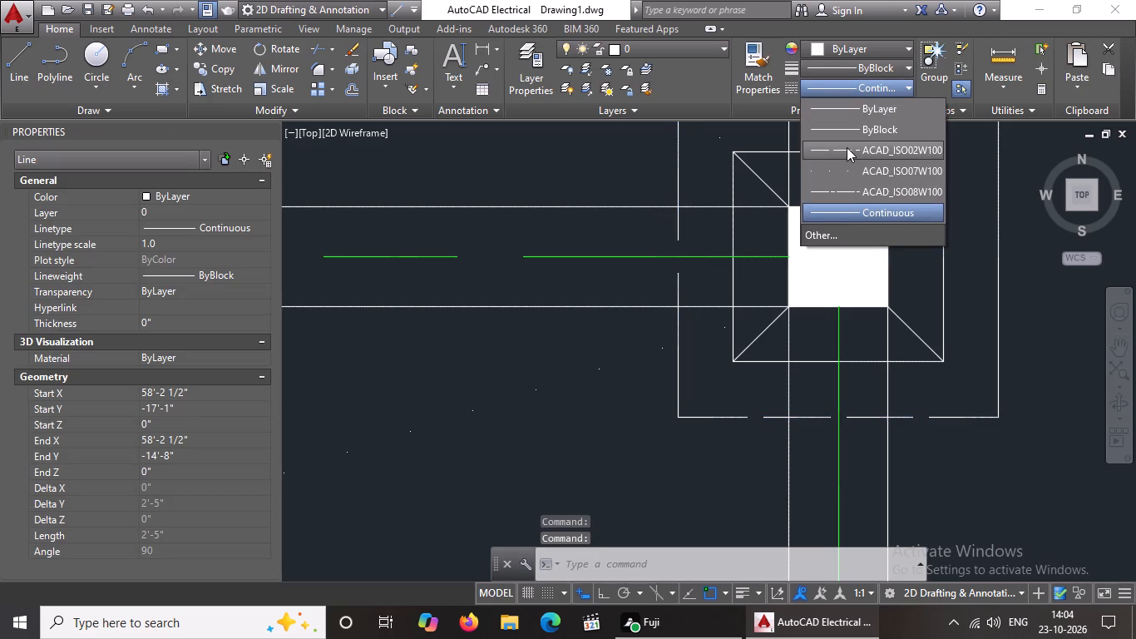
pyautogui.click(168, 243)
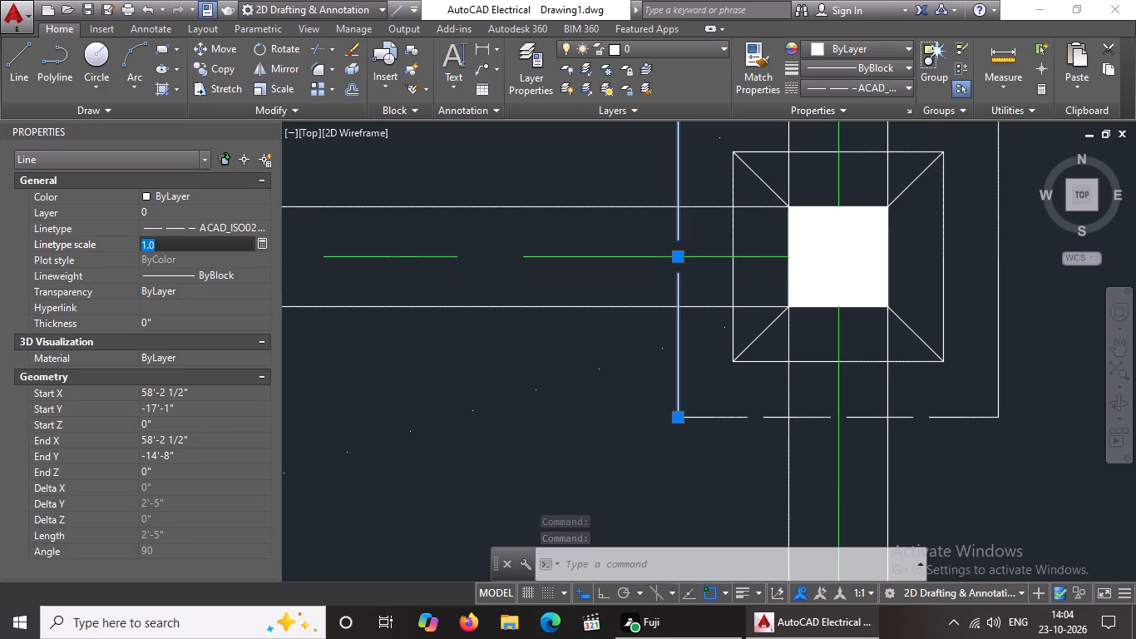
pyautogui.press('BackSpace')
pyautogui.press('BackSpace')
pyautogui.press('BackSpace')
pyautogui.write('0.5')
pyautogui.press('Return')
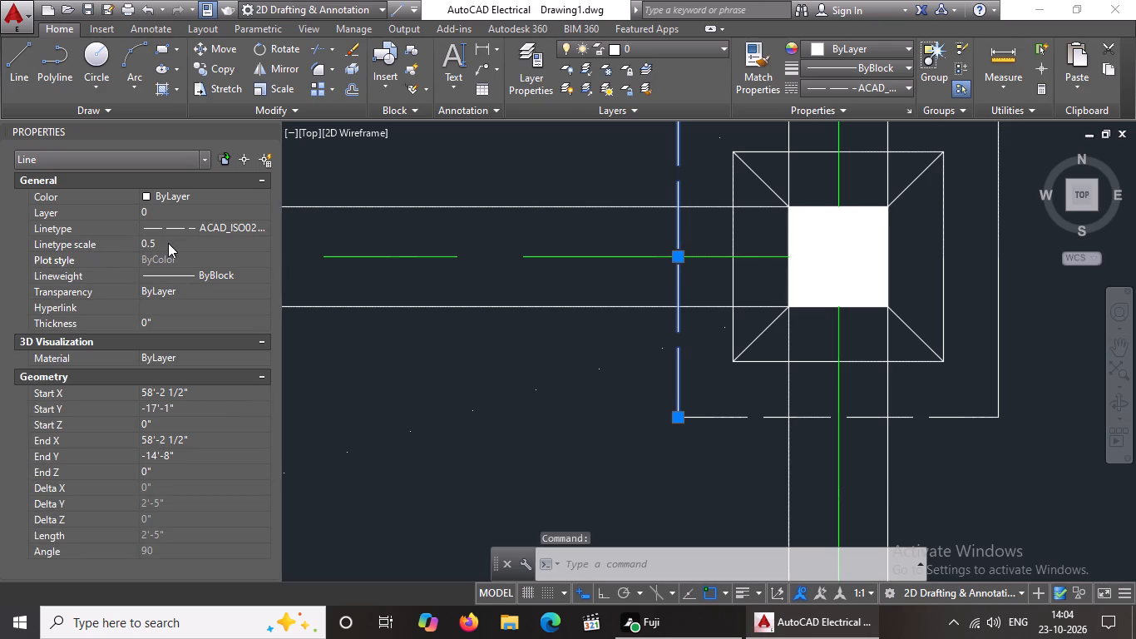
# Set the right edge of the same rightmost footing's outer square to linetype ACAD_ISO02W100 and linetype scale 0.5.
pyautogui.click(723, 417)
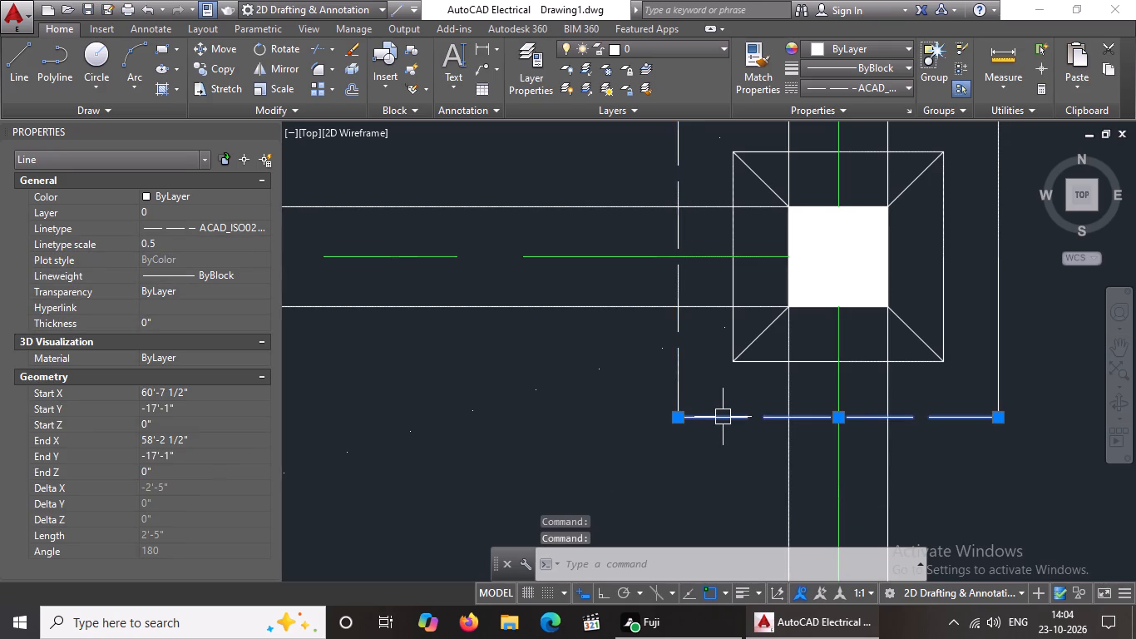
pyautogui.click(996, 315)
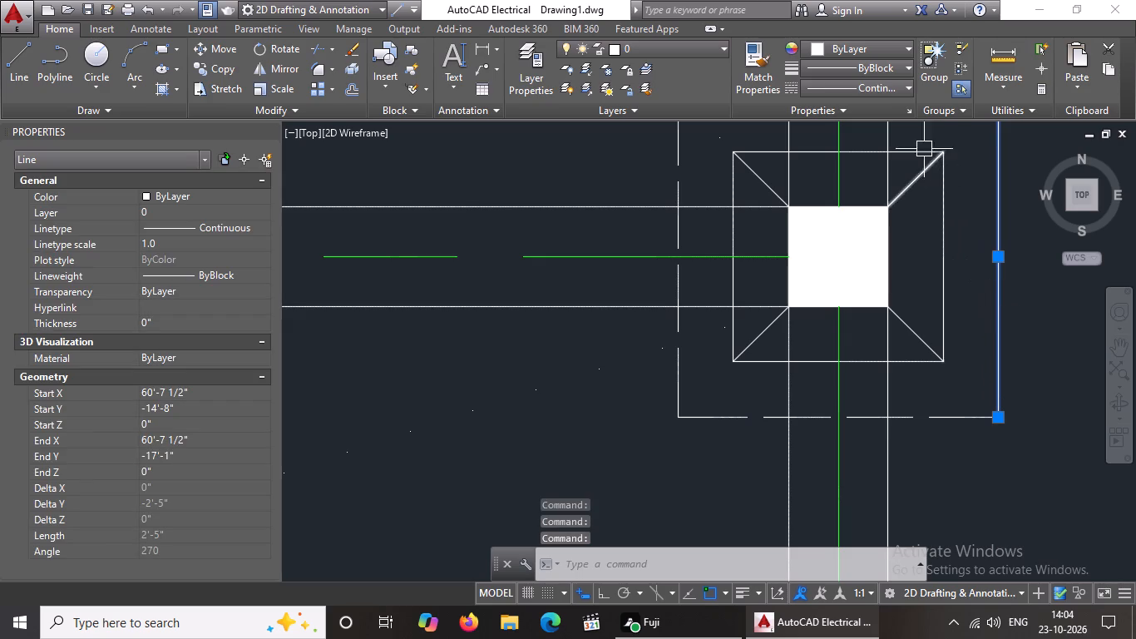
pyautogui.click(882, 73)
pyautogui.click(906, 70)
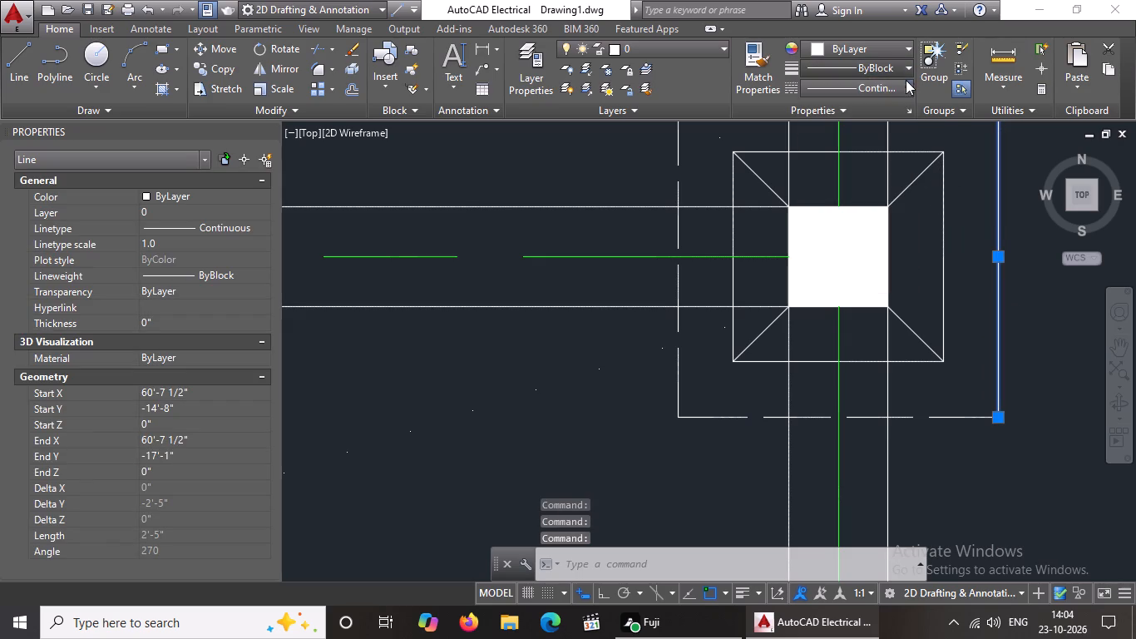
pyautogui.click(906, 90)
pyautogui.click(840, 144)
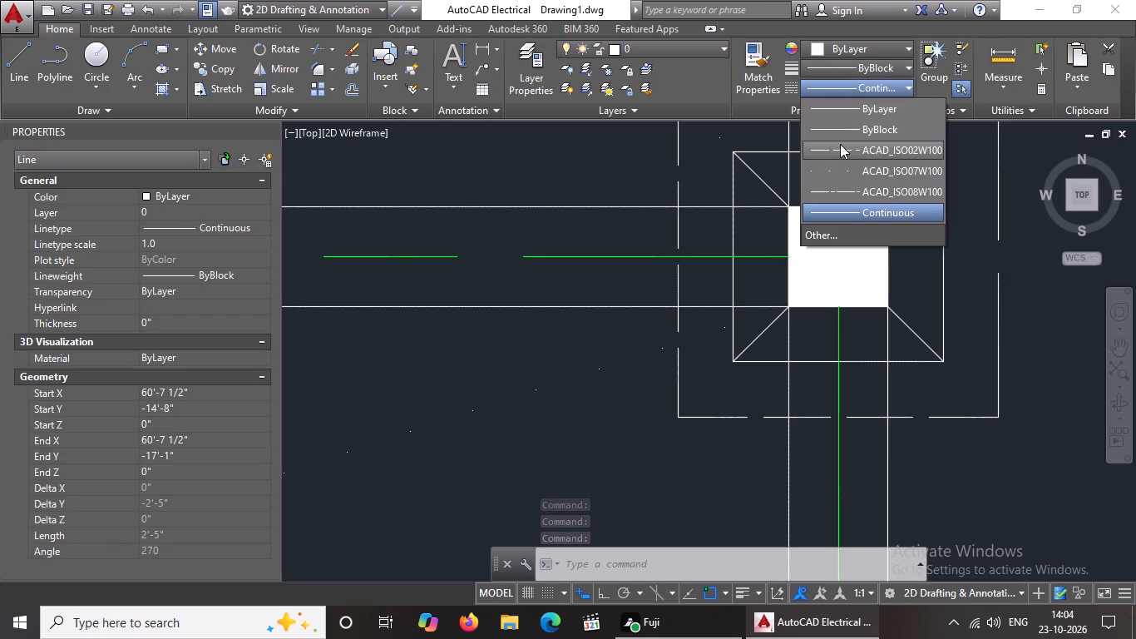
pyautogui.click(174, 245)
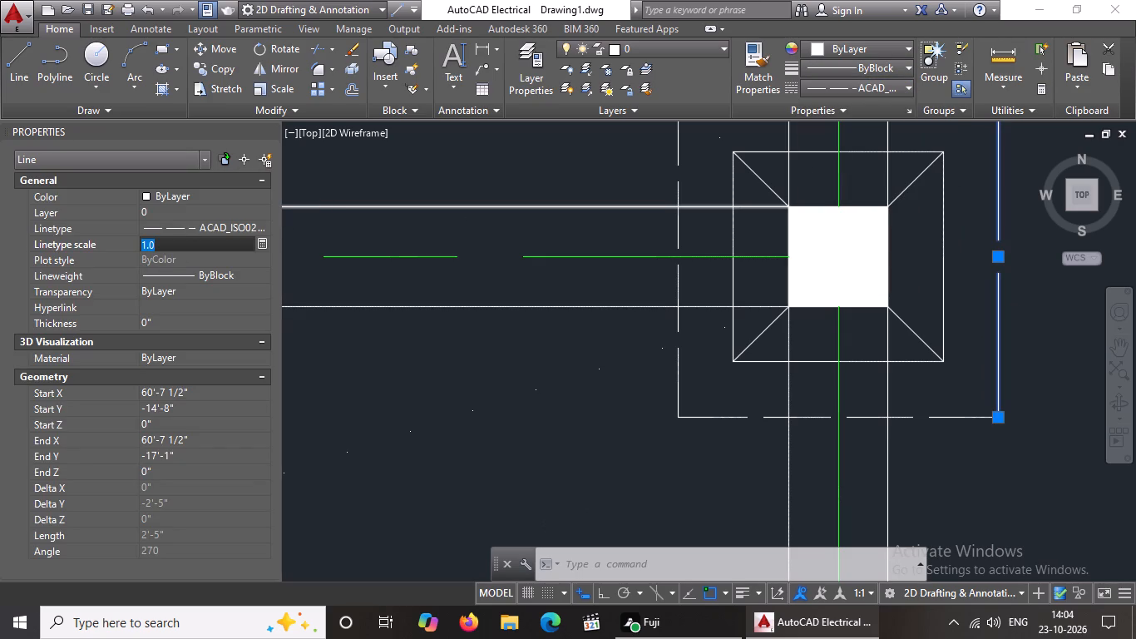
pyautogui.press('BackSpace')
pyautogui.press('BackSpace')
pyautogui.press('BackSpace')
pyautogui.write('0.5')
pyautogui.press('Return')
# Set the top edge of the same rightmost footing's outer square to linetype ACAD_ISO02W100 and linetype scale 0.5.
pyautogui.scroll(-3, 826, 457)
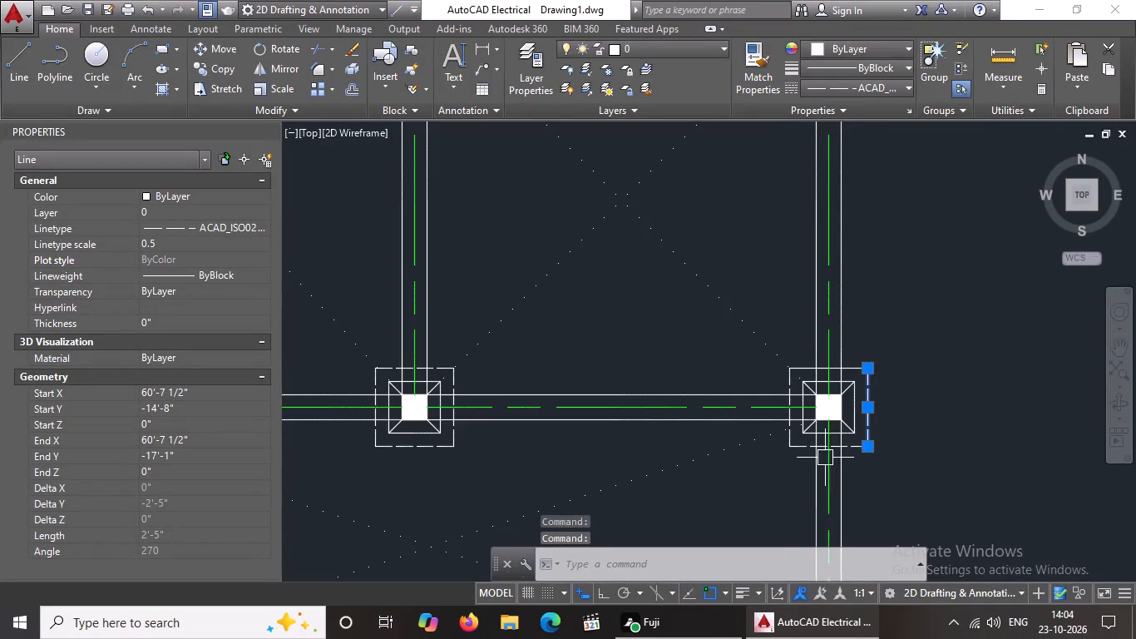
pyautogui.scroll(4, 859, 374)
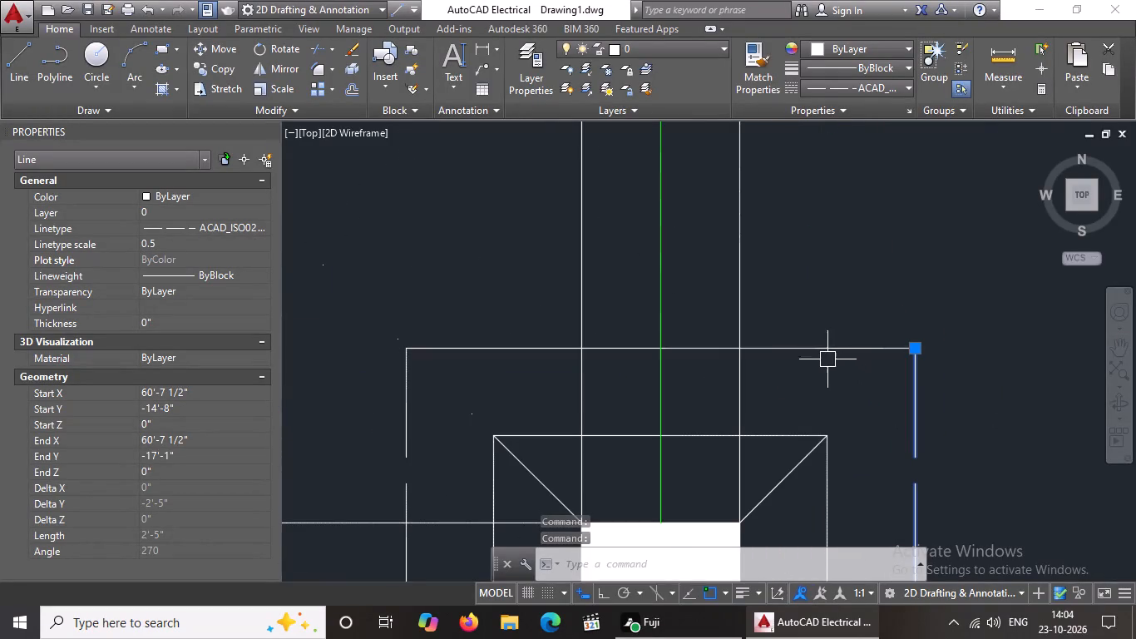
pyautogui.click(822, 348)
pyautogui.click(872, 63)
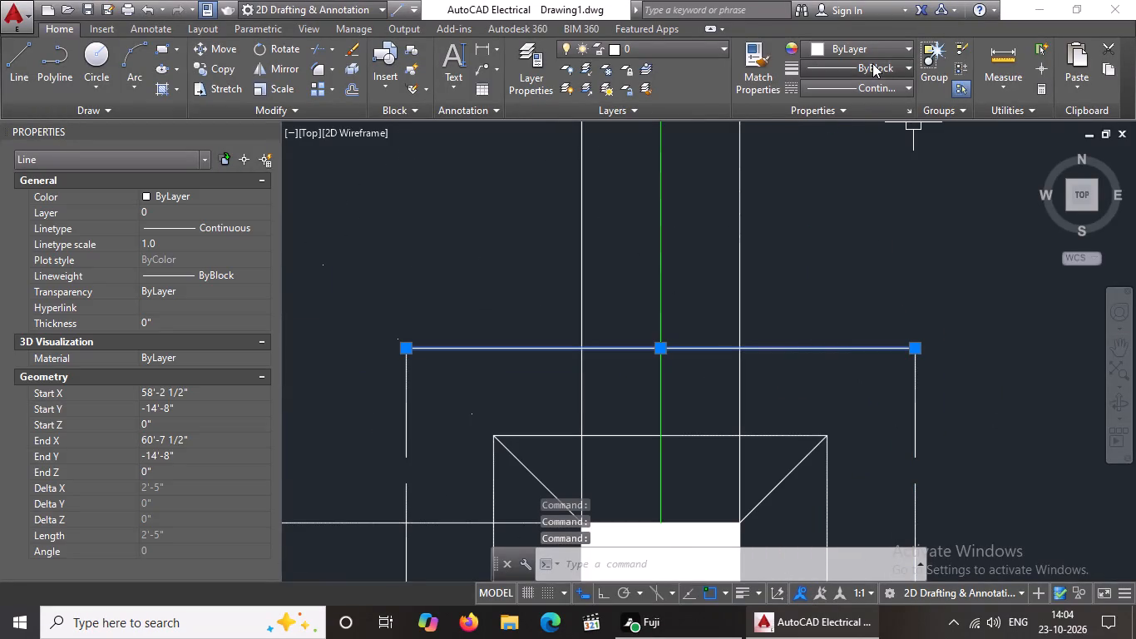
pyautogui.click(756, 185)
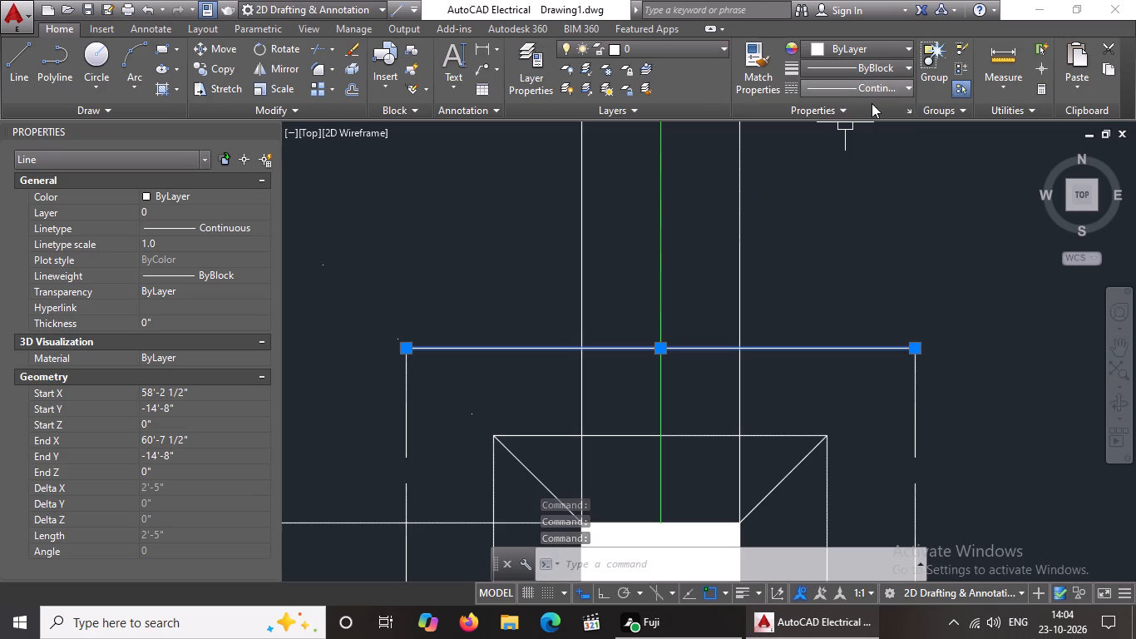
pyautogui.click(879, 90)
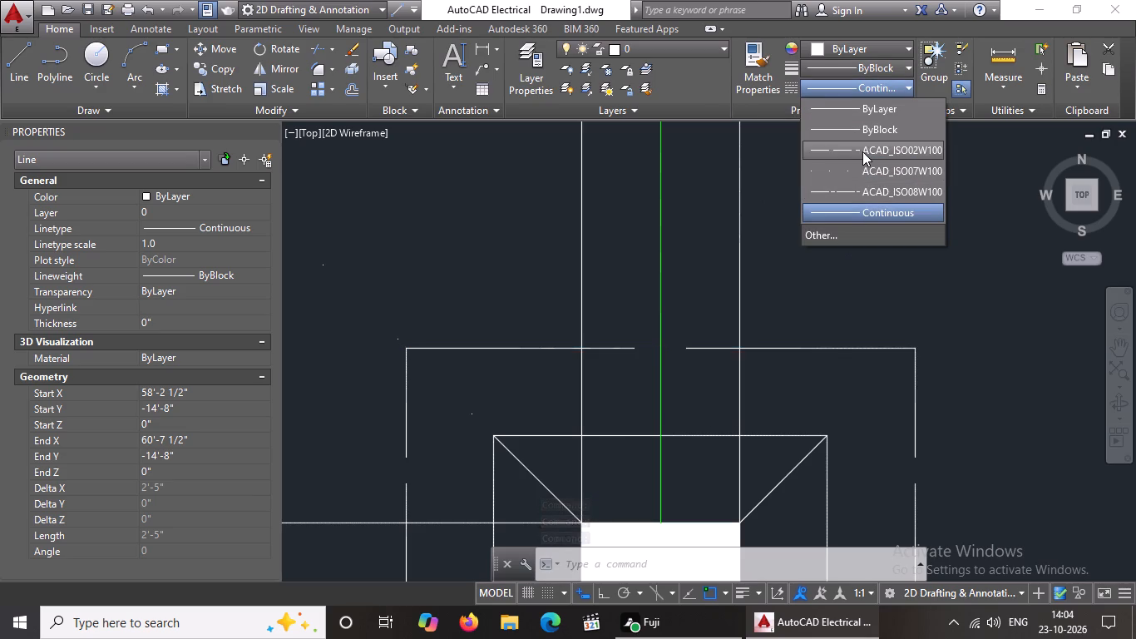
pyautogui.click(862, 151)
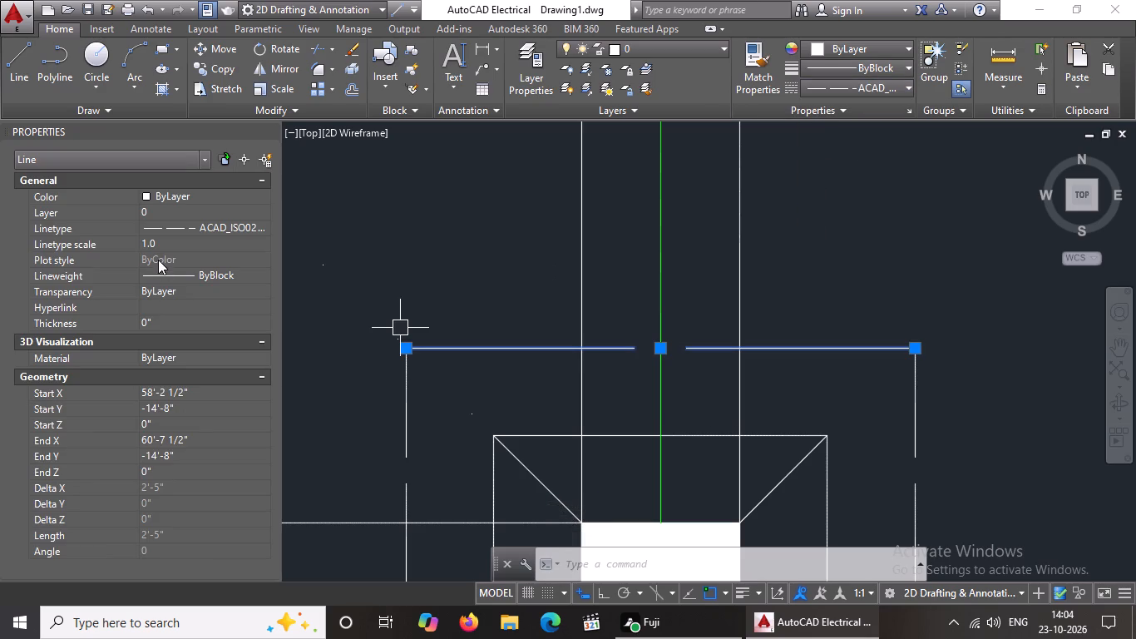
pyautogui.click(185, 249)
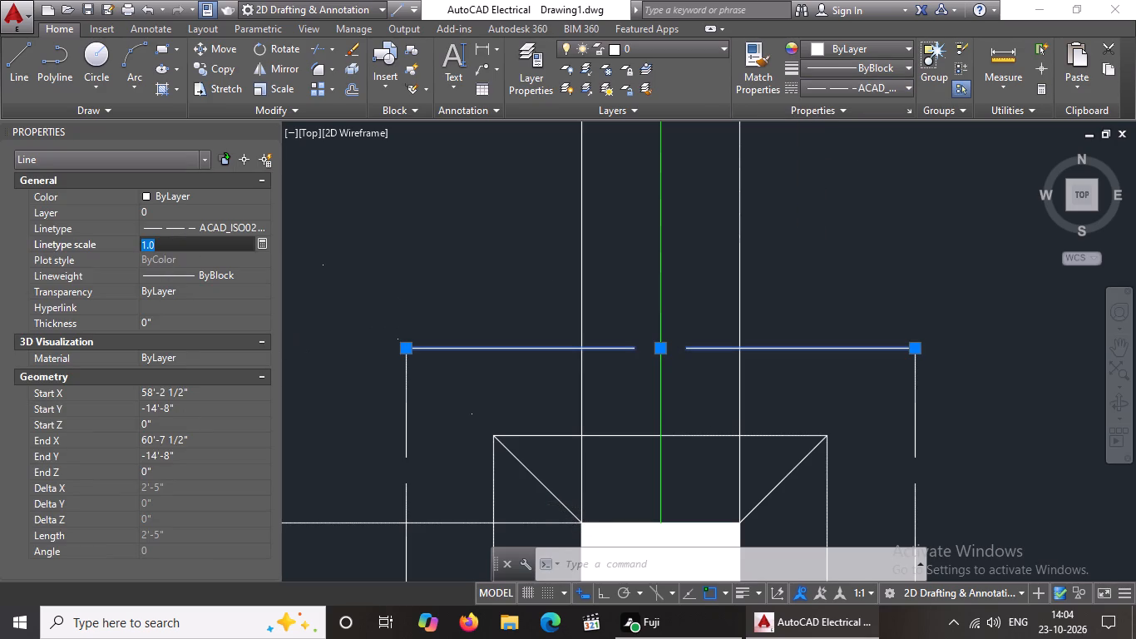
pyautogui.press('BackSpace')
pyautogui.press('BackSpace')
pyautogui.press('BackSpace')
pyautogui.press('BackSpace')
pyautogui.press('BackSpace')
pyautogui.write('0.5')
pyautogui.press('Return')
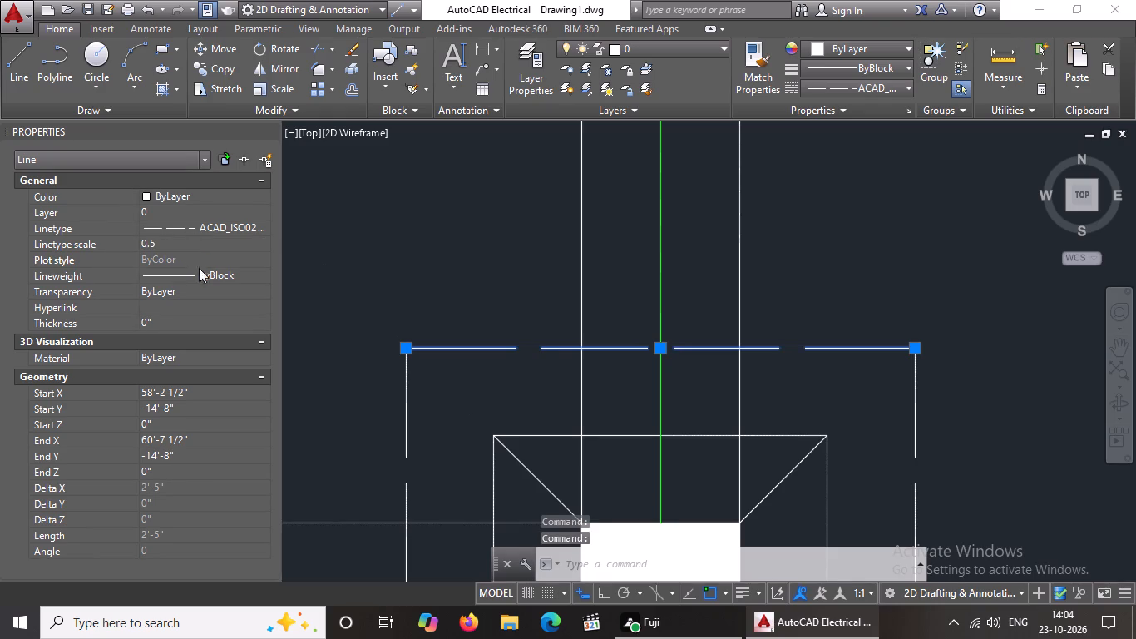
pyautogui.click(913, 413)
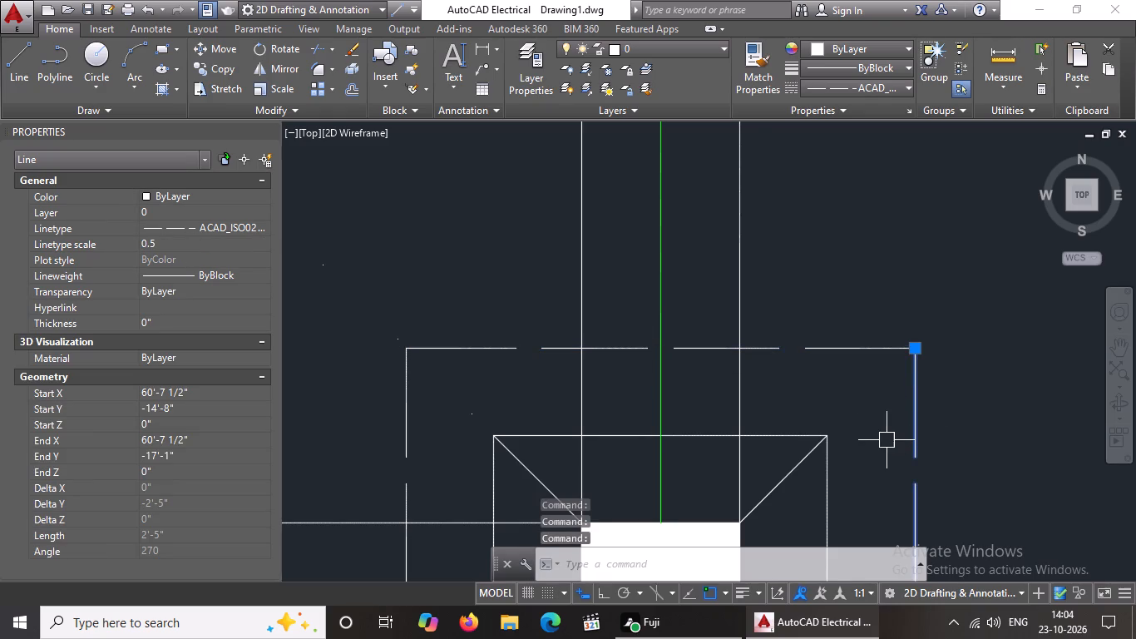
# On the leftmost footing of the third row from the bottom, set the outer square's bottom edge to linetype ACAD_ISO02W100 and linetype scale 0.5.
pyautogui.scroll(-6, 765, 419)
pyautogui.scroll(2, 590, 419)
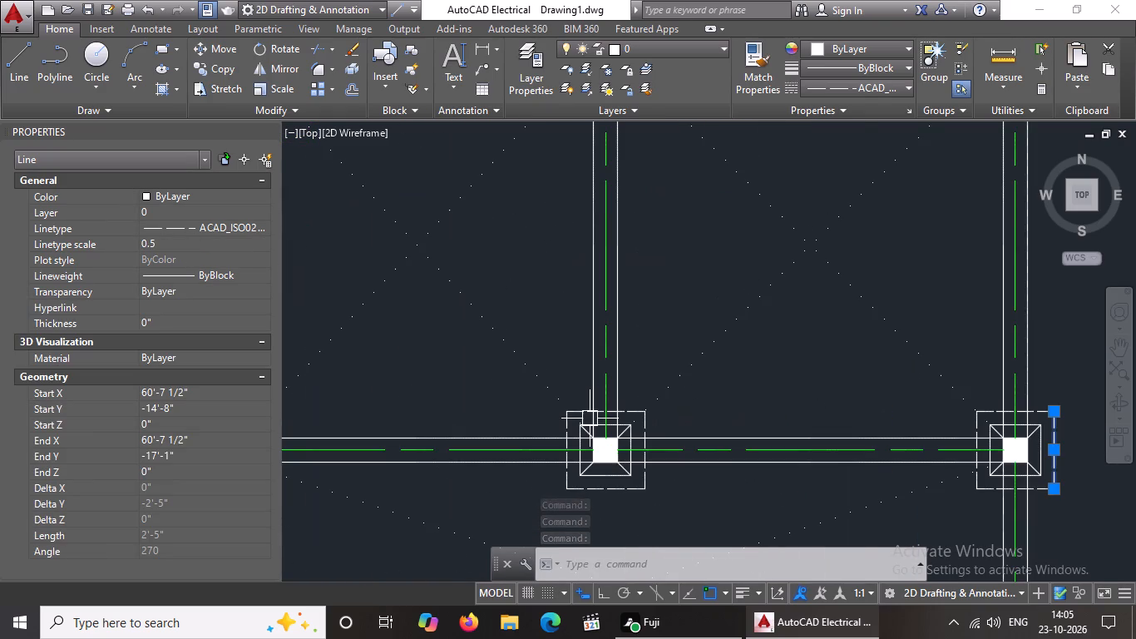
pyautogui.scroll(-3, 593, 415)
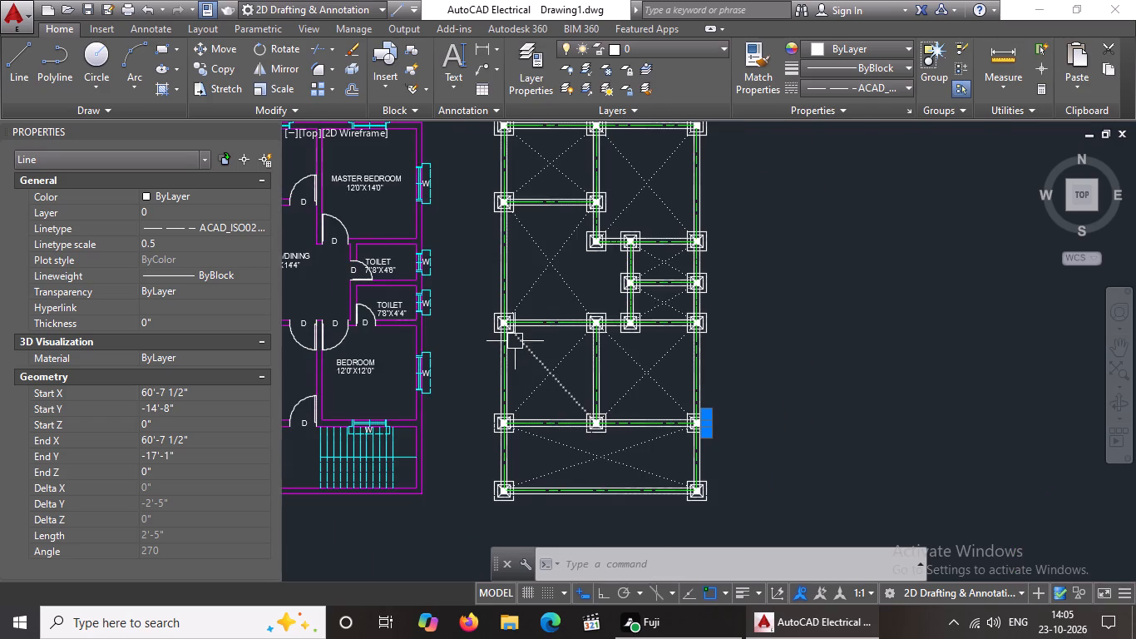
pyautogui.scroll(6, 515, 340)
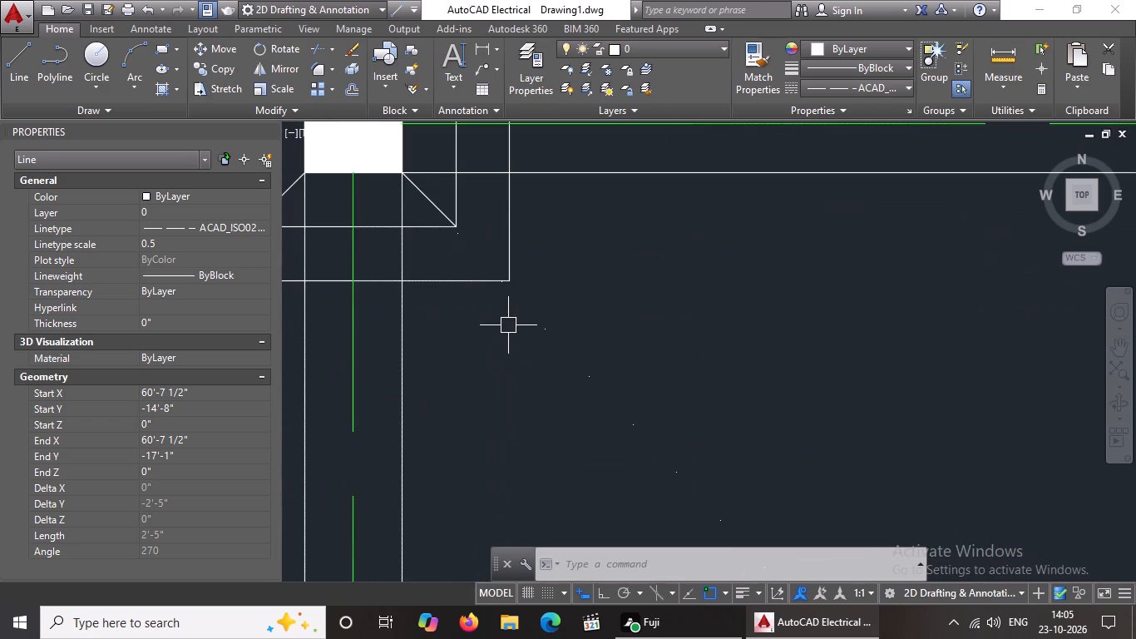
pyautogui.click(440, 281)
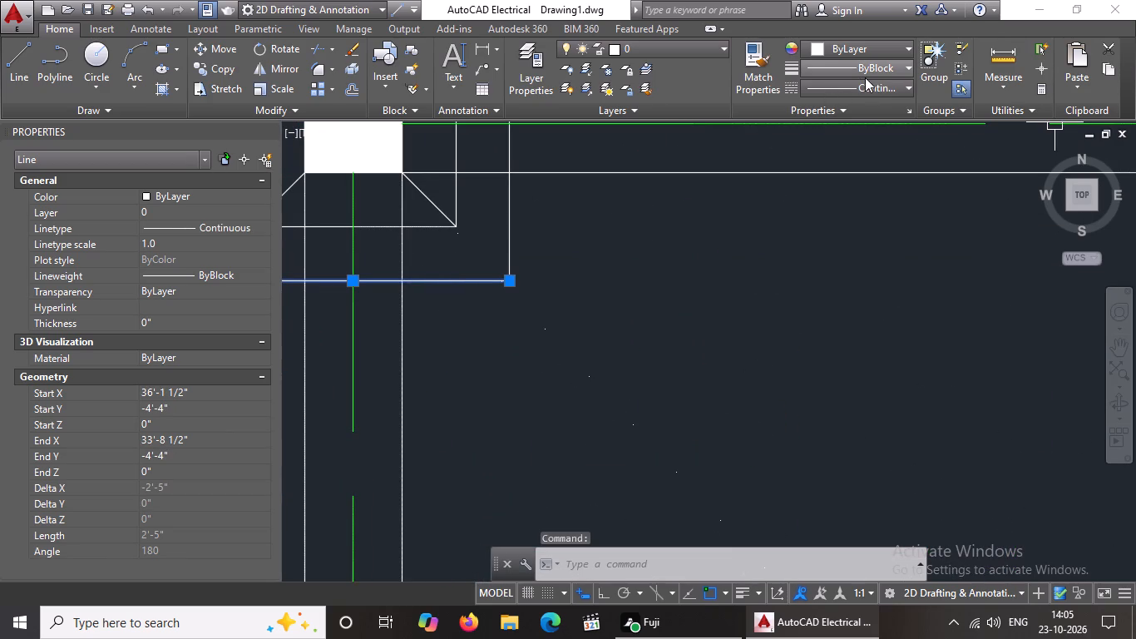
pyautogui.click(865, 88)
pyautogui.click(860, 150)
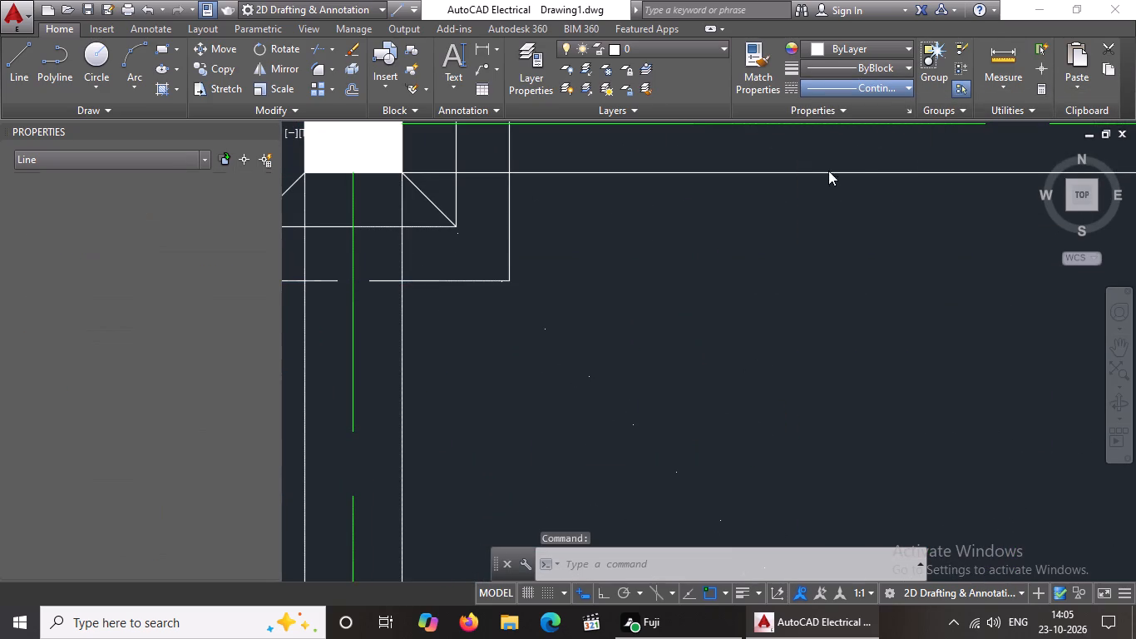
pyautogui.click(210, 238)
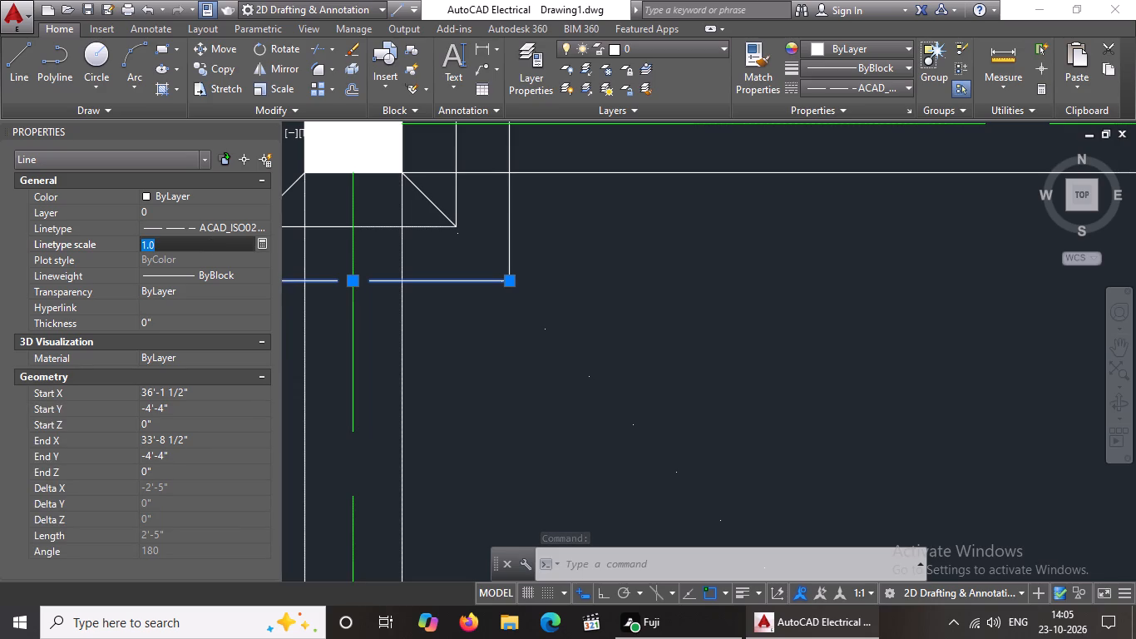
pyautogui.press('BackSpace')
pyautogui.press('BackSpace')
pyautogui.press('BackSpace')
pyautogui.press('BackSpace')
pyautogui.write('0.5')
pyautogui.press('Return')
# Give the left edge of the same leftmost footing's outer square the ACAD_ISO02W100 linetype with a linetype scale of 0.5.
pyautogui.scroll(-3, 430, 290)
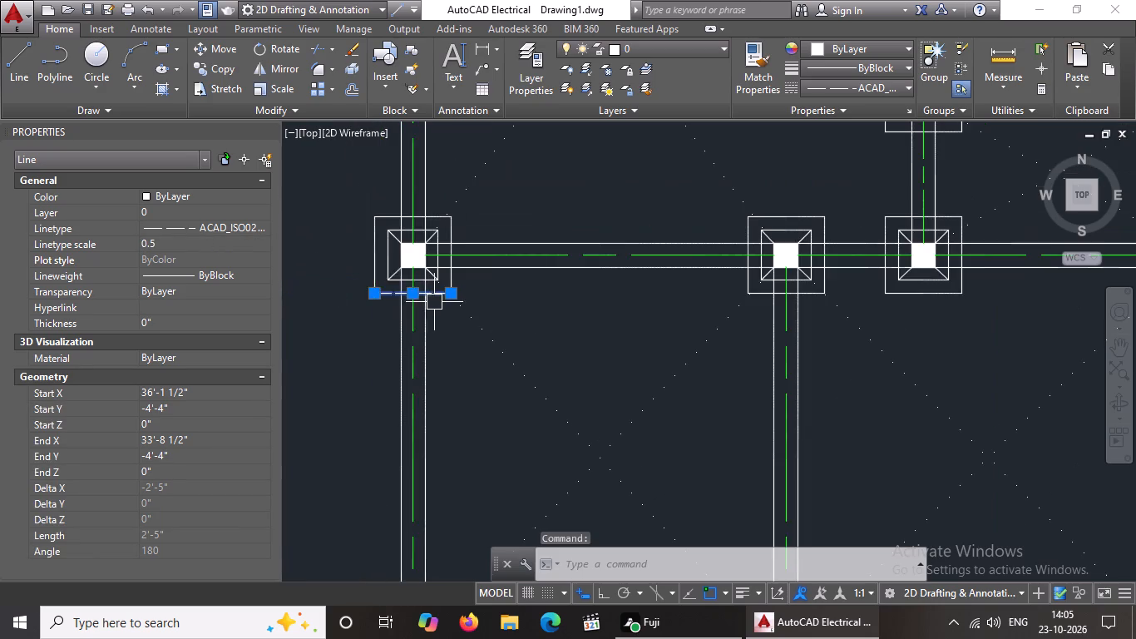
pyautogui.scroll(2, 383, 240)
pyautogui.click(363, 264)
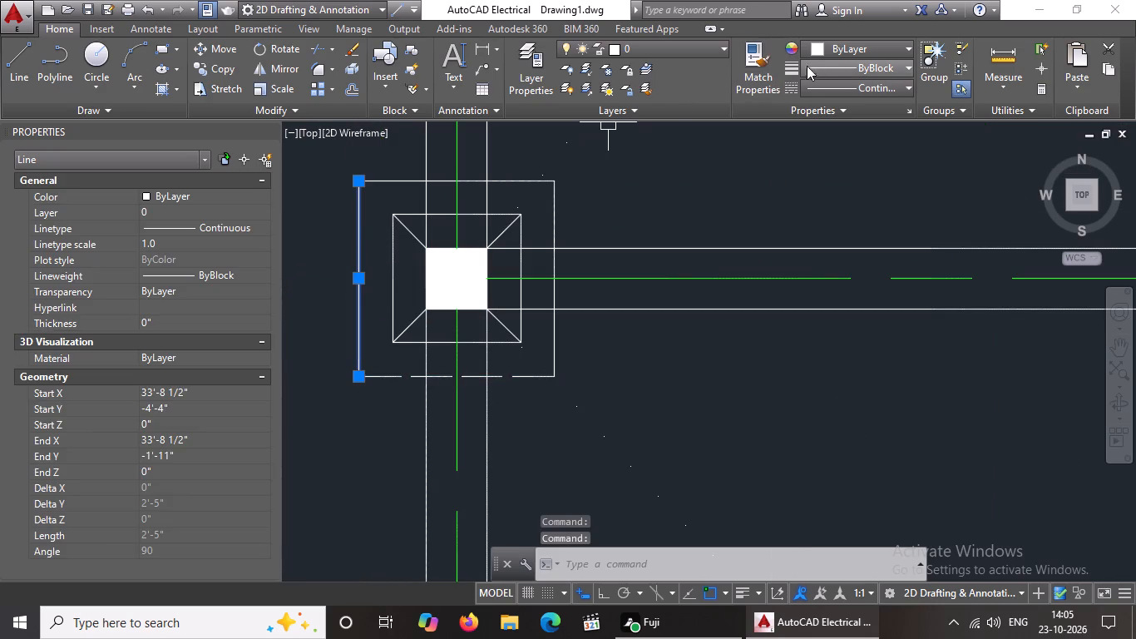
pyautogui.moveTo(830, 79); pyautogui.dragTo(832, 97)
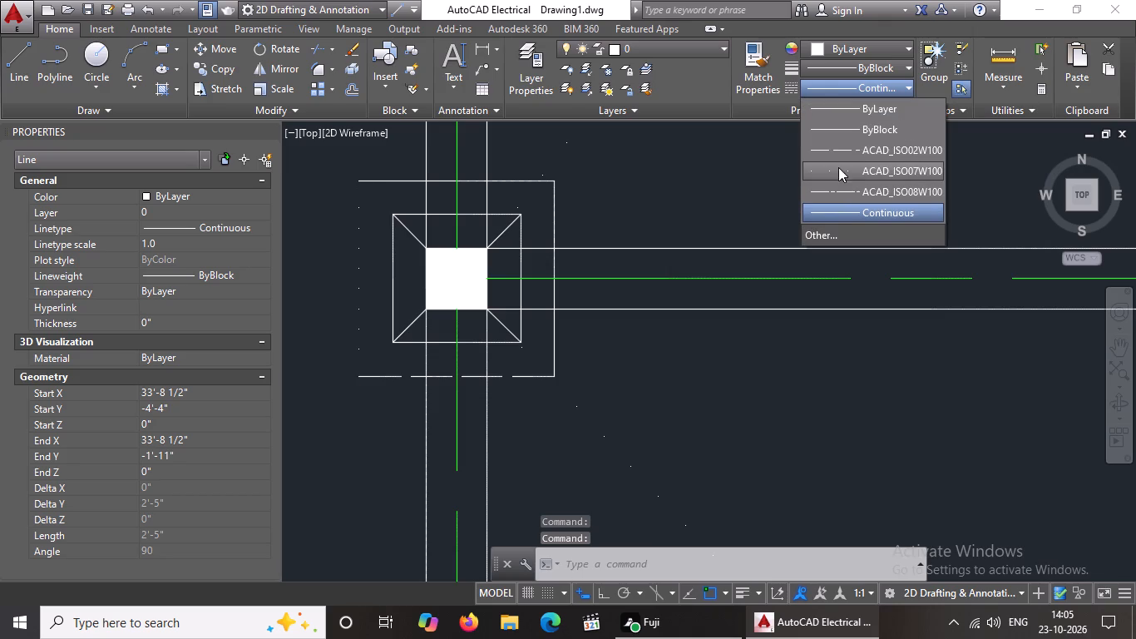
pyautogui.click(837, 145)
pyautogui.click(174, 244)
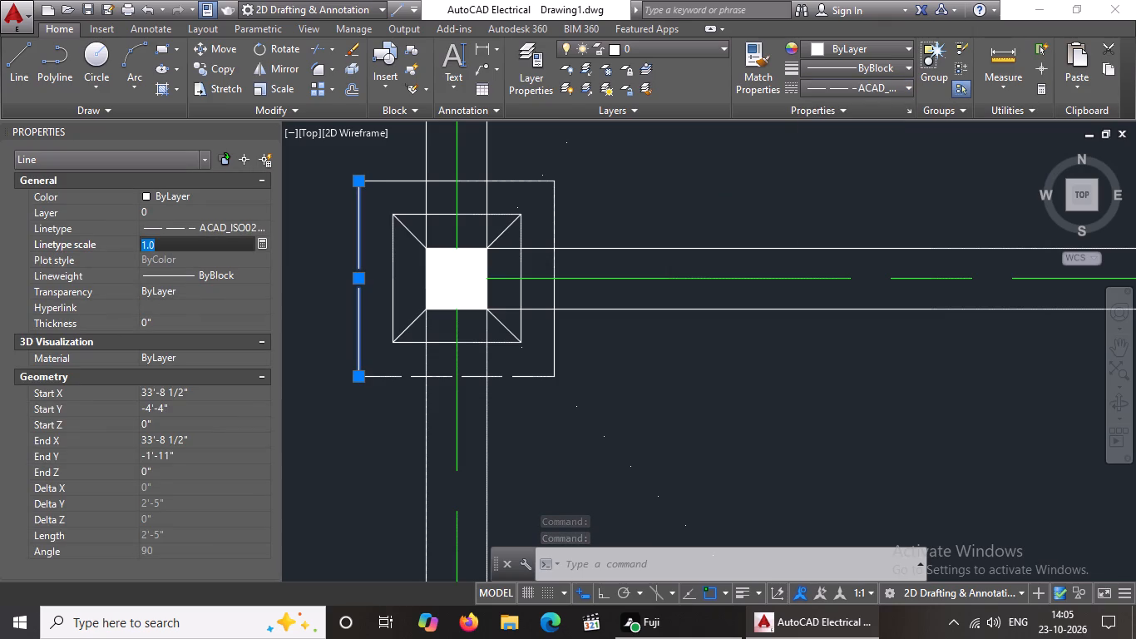
pyautogui.press('BackSpace')
pyautogui.press('BackSpace')
pyautogui.press('BackSpace')
pyautogui.write('0.5')
pyautogui.press('Return')
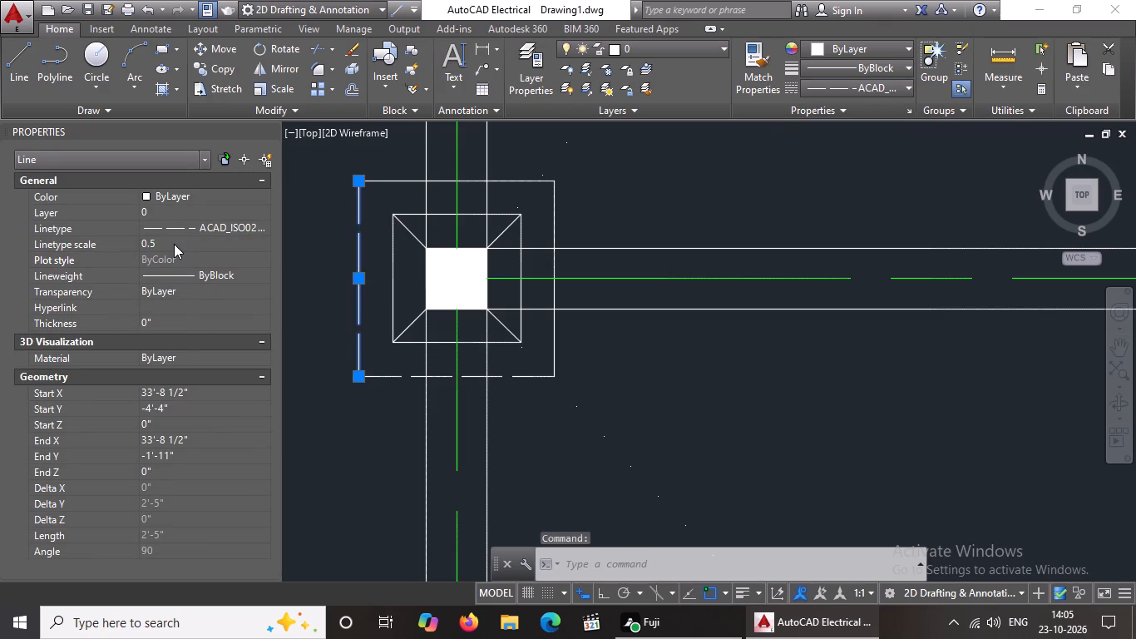
# Set the right edge of the same leftmost footing's outer square to linetype ACAD_ISO02W100 and linetype scale 0.5.
pyautogui.click(502, 375)
pyautogui.click(553, 349)
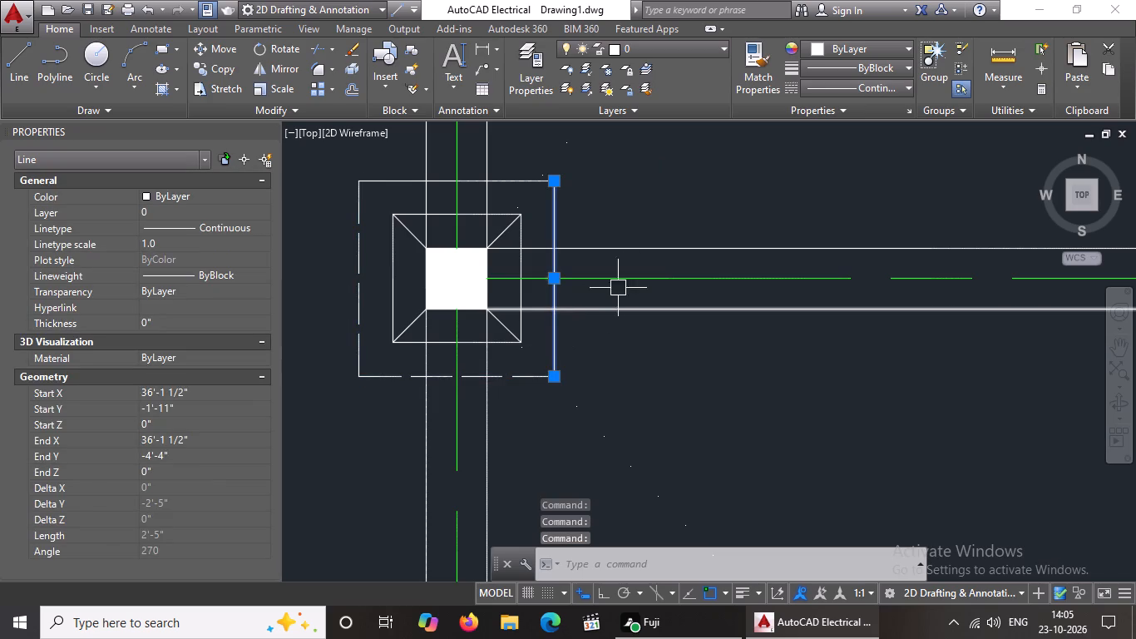
pyautogui.click(864, 87)
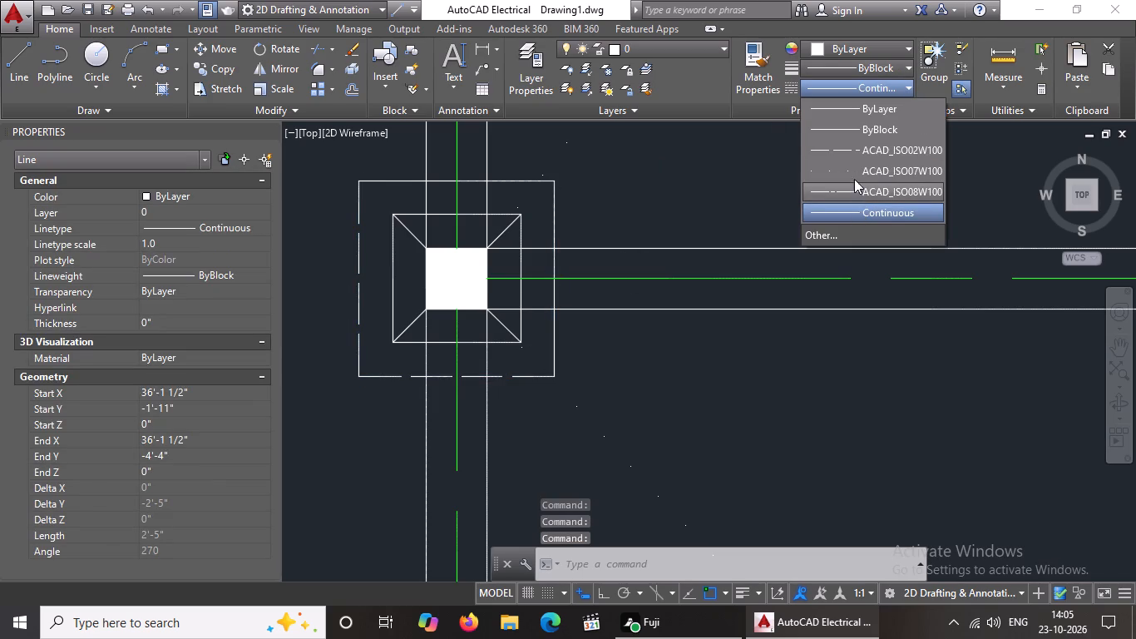
pyautogui.click(845, 146)
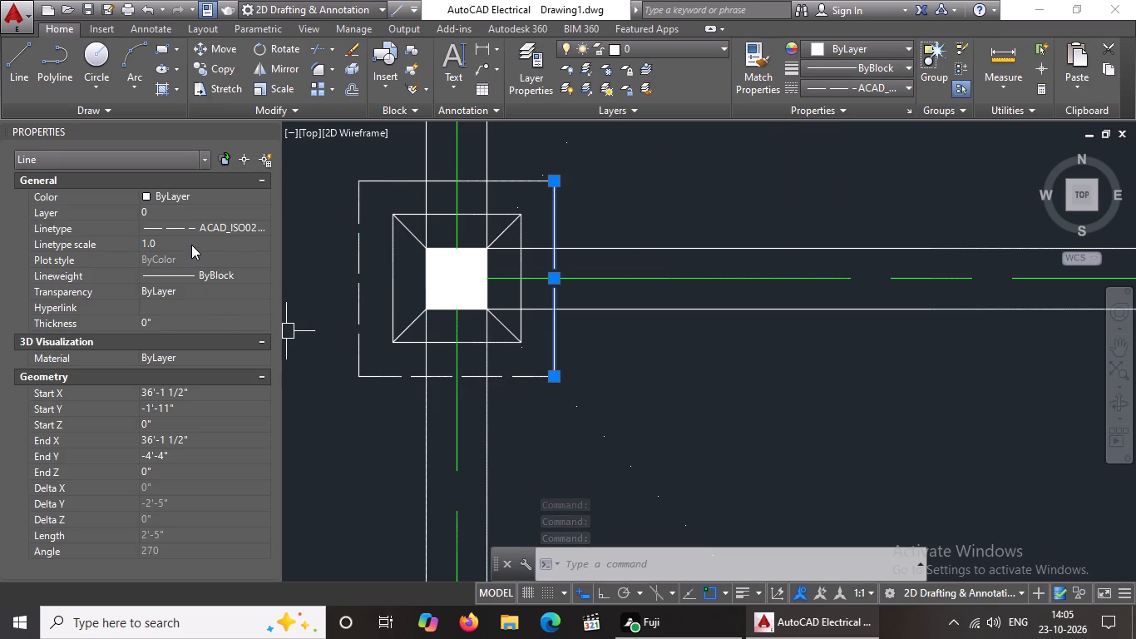
pyautogui.click(174, 243)
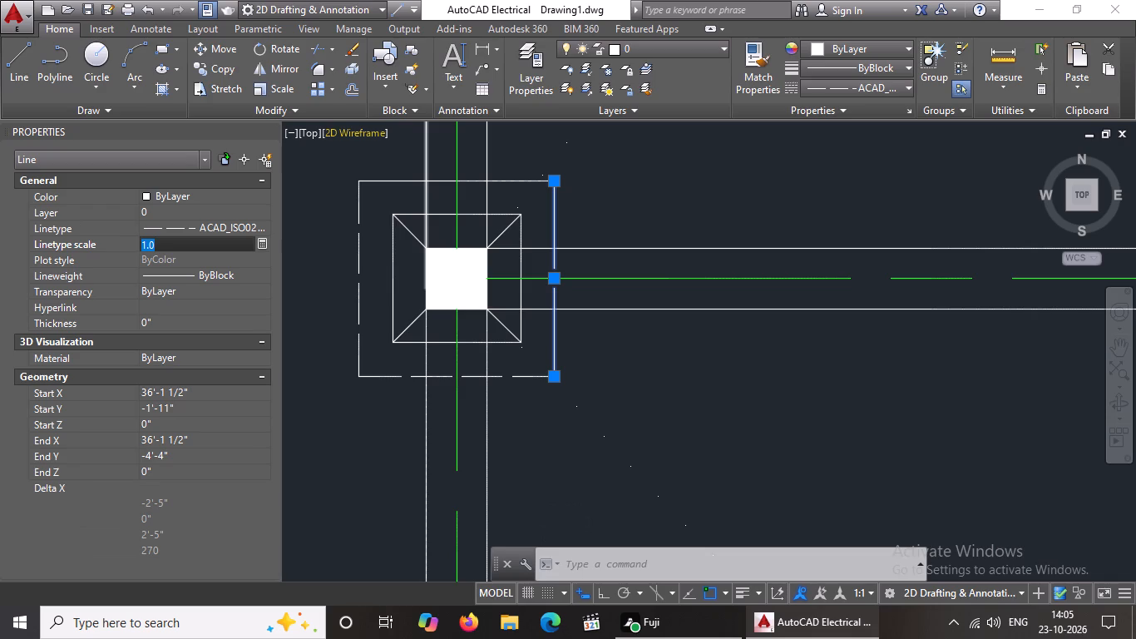
pyautogui.press('BackSpace')
pyautogui.press('BackSpace')
pyautogui.press('BackSpace')
pyautogui.write('0.5')
pyautogui.press('Return')
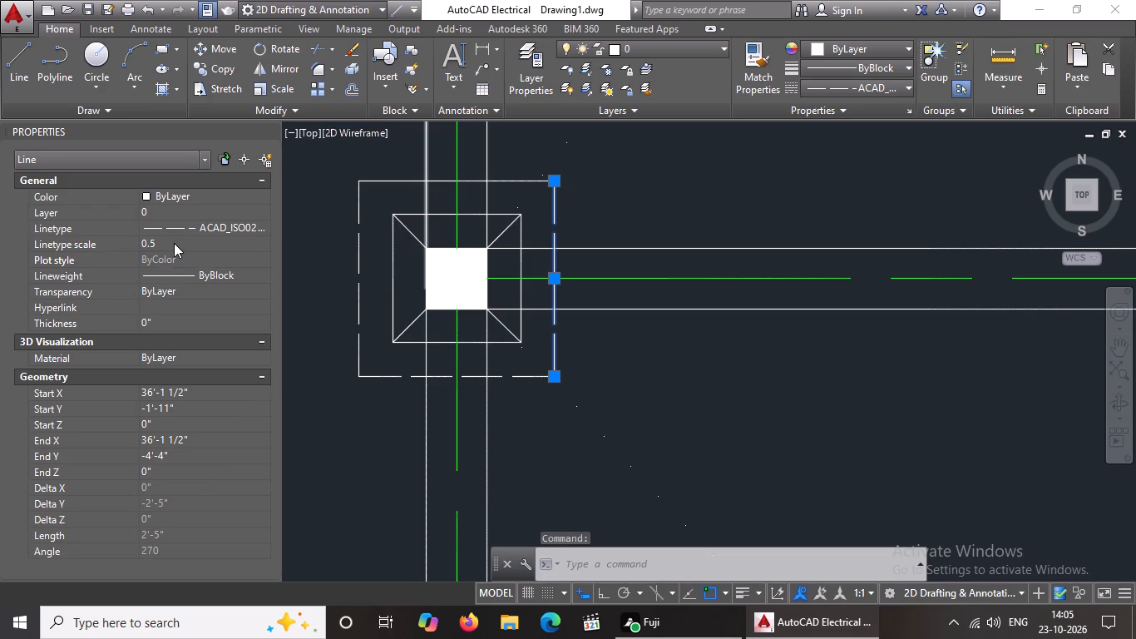
# Change the top edge of this leftmost footing's outer square to linetype ACAD_ISO02W100 at linetype scale 0.5.
pyautogui.click(391, 185)
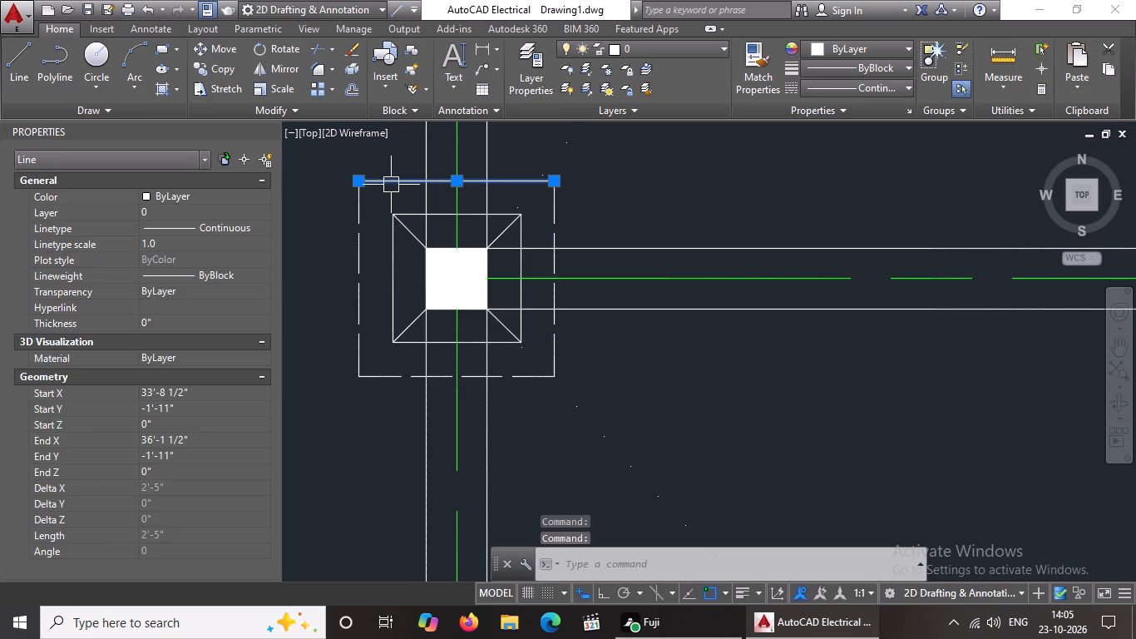
pyautogui.click(847, 84)
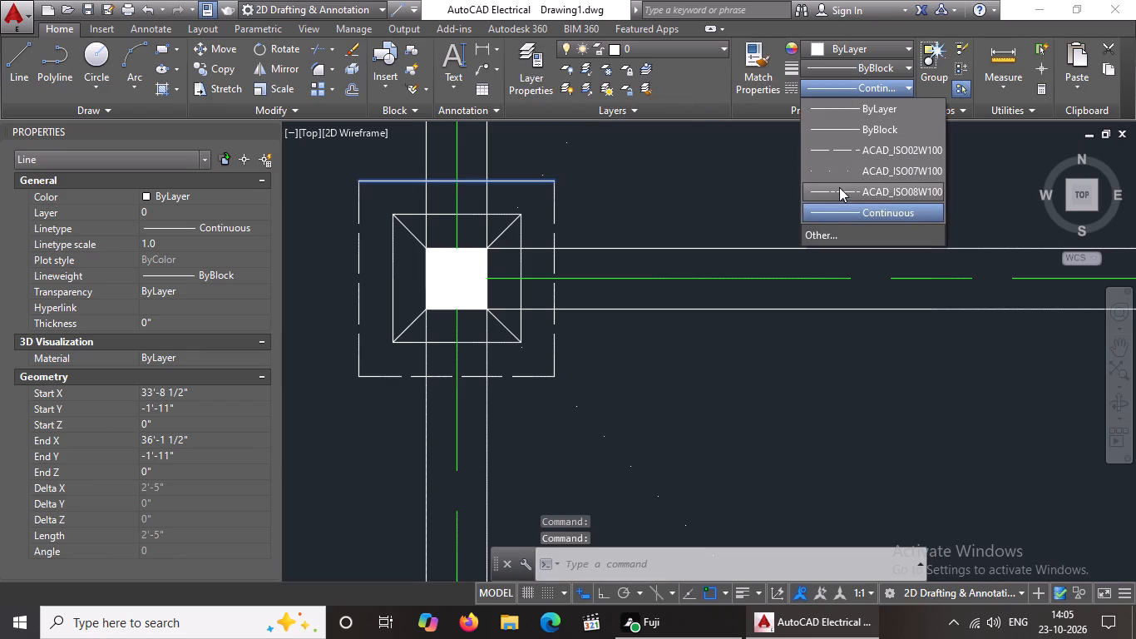
pyautogui.click(834, 149)
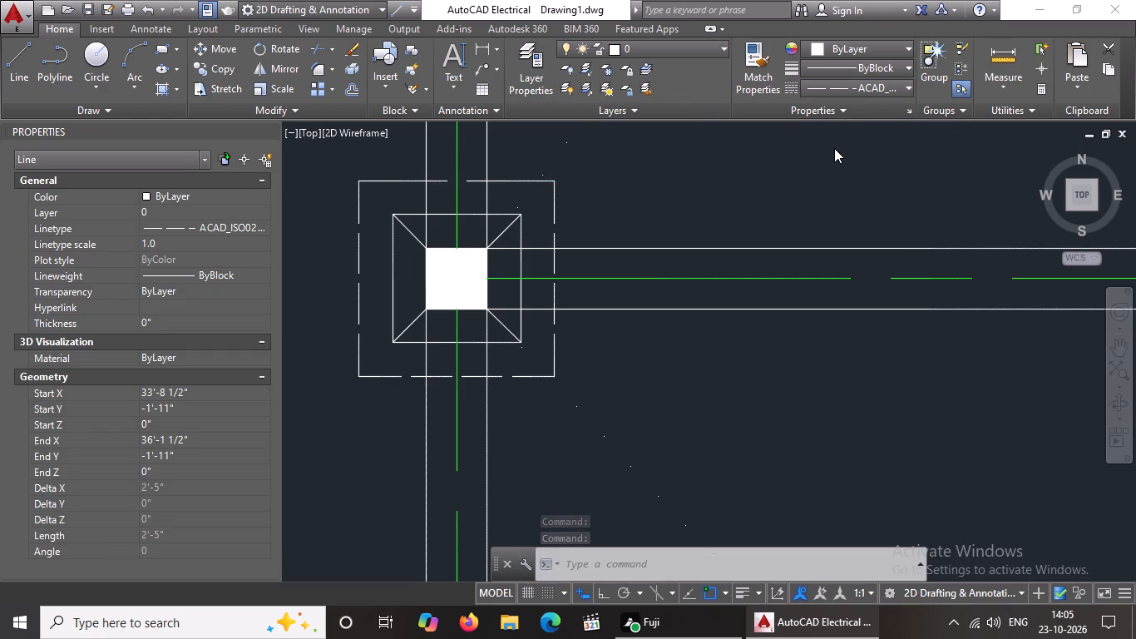
pyautogui.click(177, 238)
pyautogui.press('BackSpace')
pyautogui.press('BackSpace')
pyautogui.write('0.')
pyautogui.press('5')
pyautogui.press('Return')
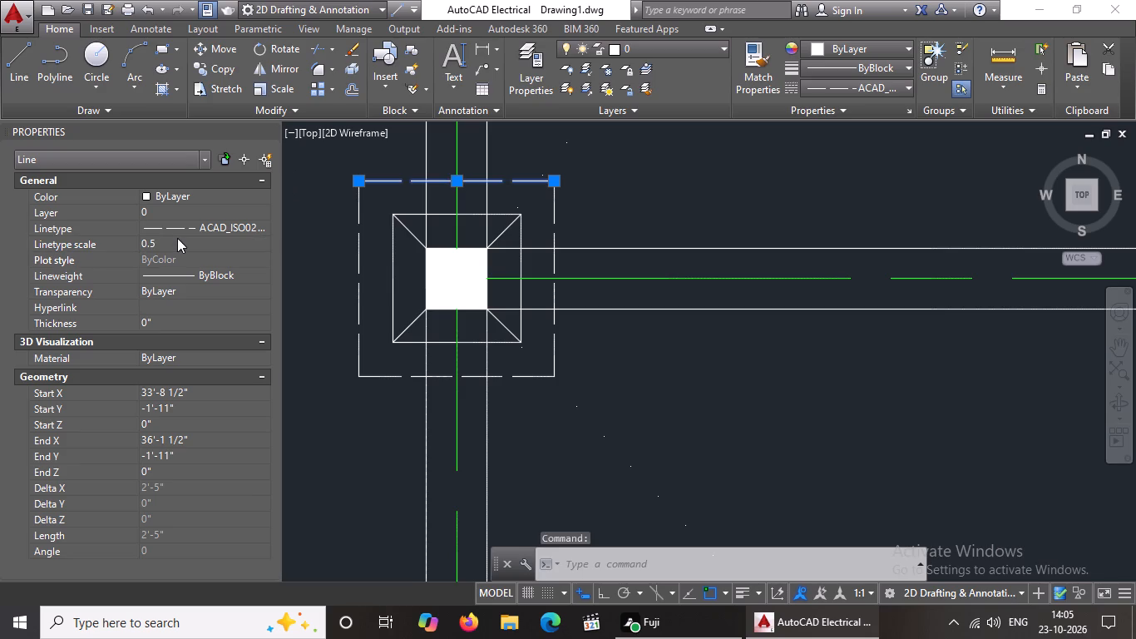
# Check the linetype settings on the left and right edges of the leftmost footing's outer square in the third row from the bottom.
pyautogui.scroll(-3, 452, 306)
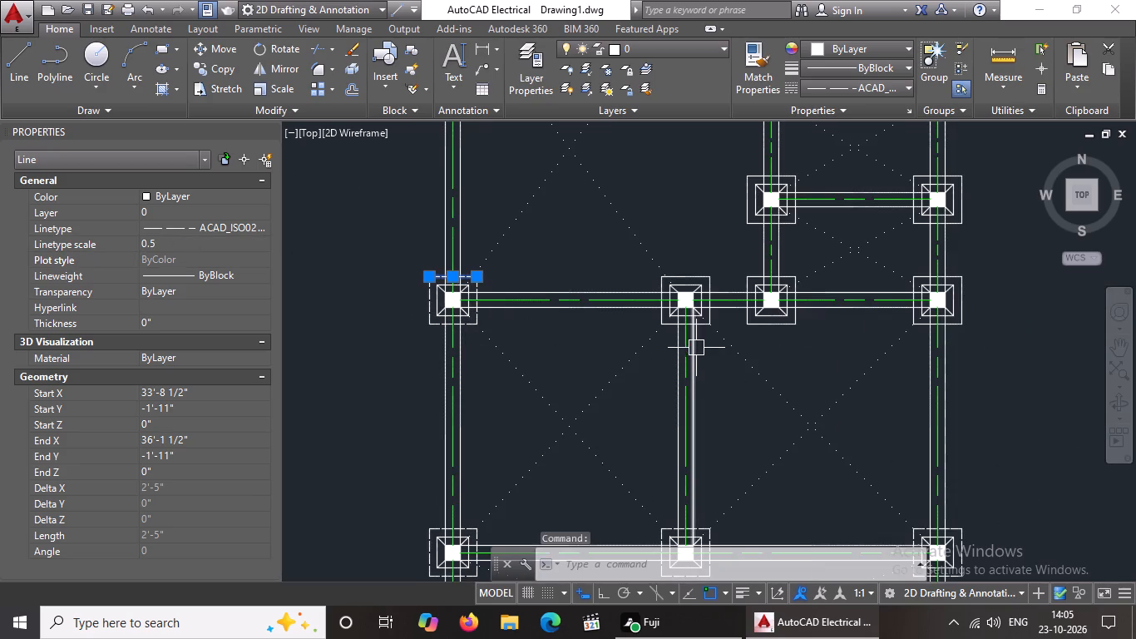
pyautogui.scroll(3, 739, 328)
pyautogui.scroll(-3, 573, 310)
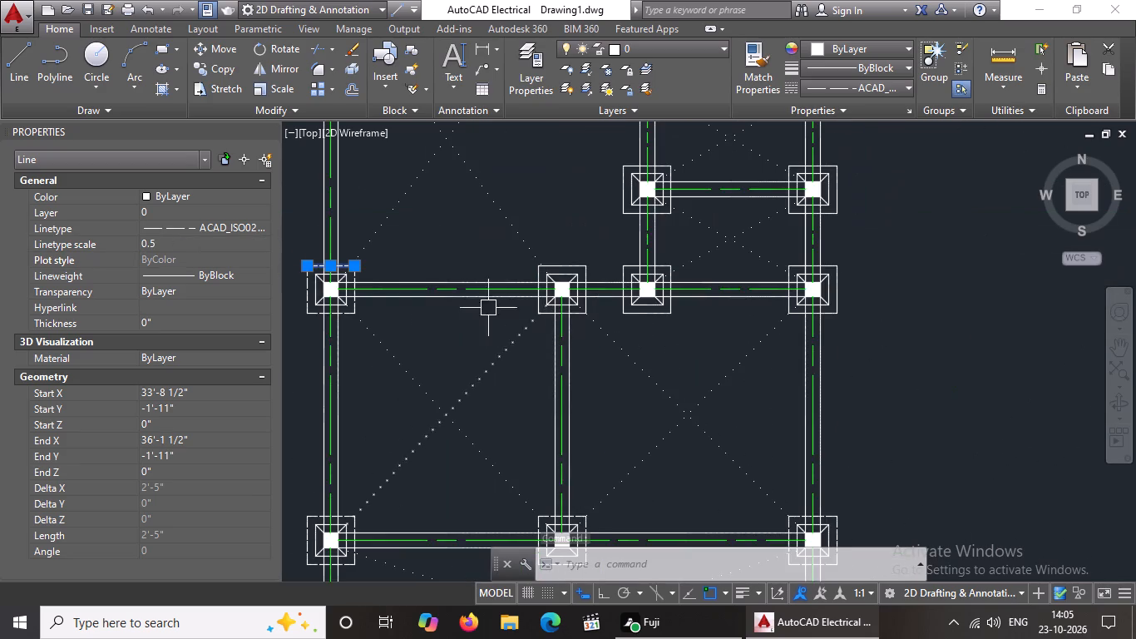
pyautogui.scroll(2, 306, 275)
pyautogui.click(308, 281)
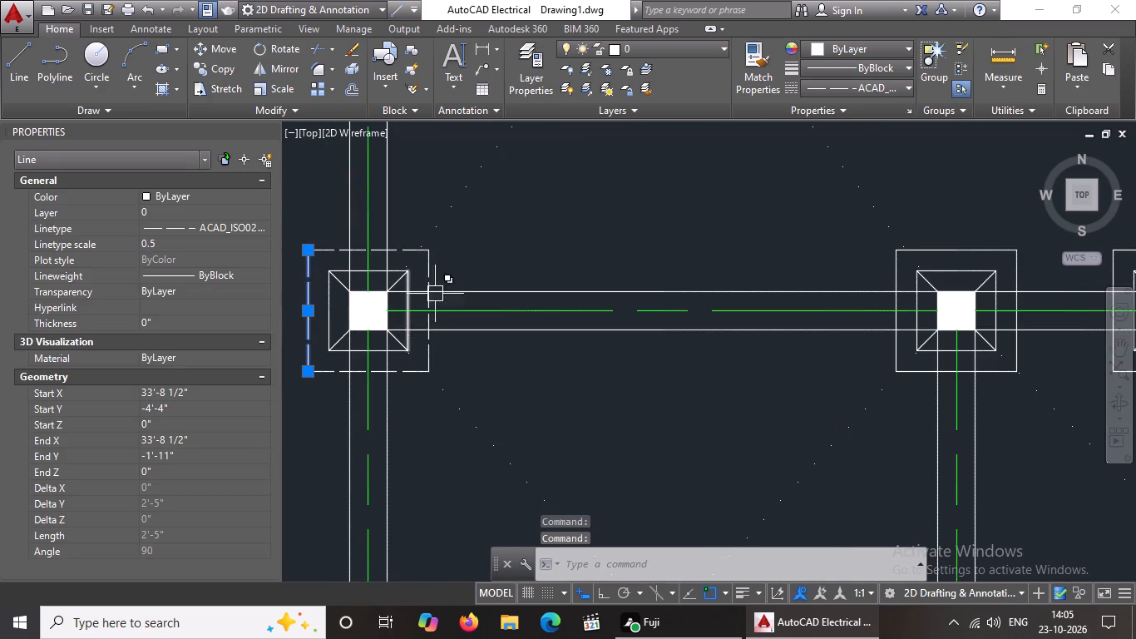
pyautogui.click(431, 268)
pyautogui.scroll(-2, 944, 351)
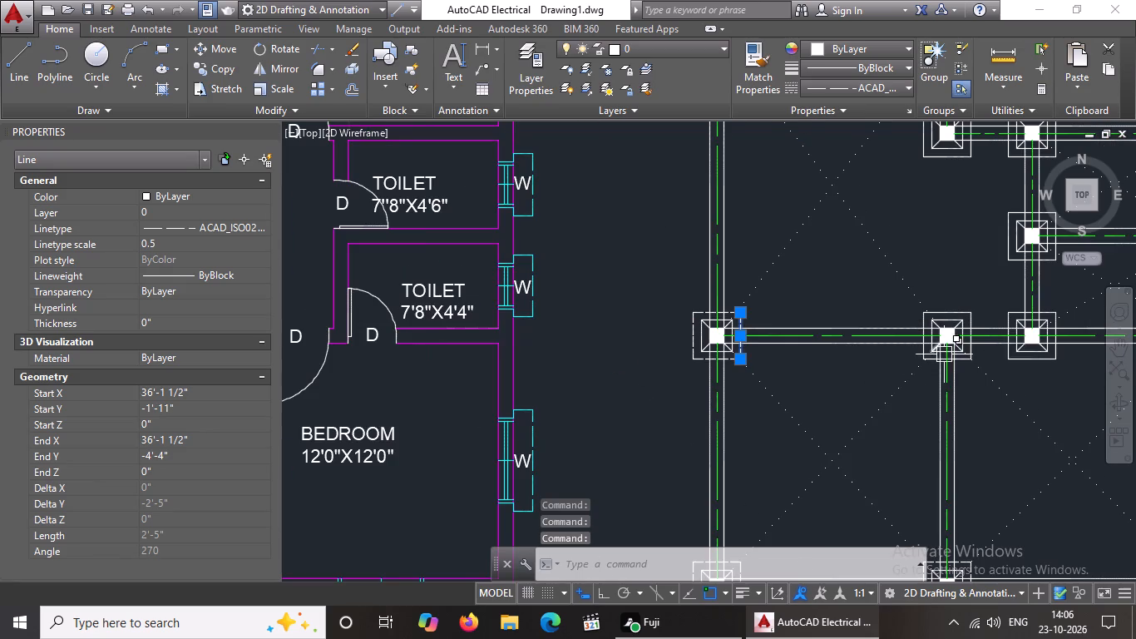
pyautogui.moveTo(850, 384); pyautogui.dragTo(733, 400, button='middle')
pyautogui.scroll(-2, 851, 344)
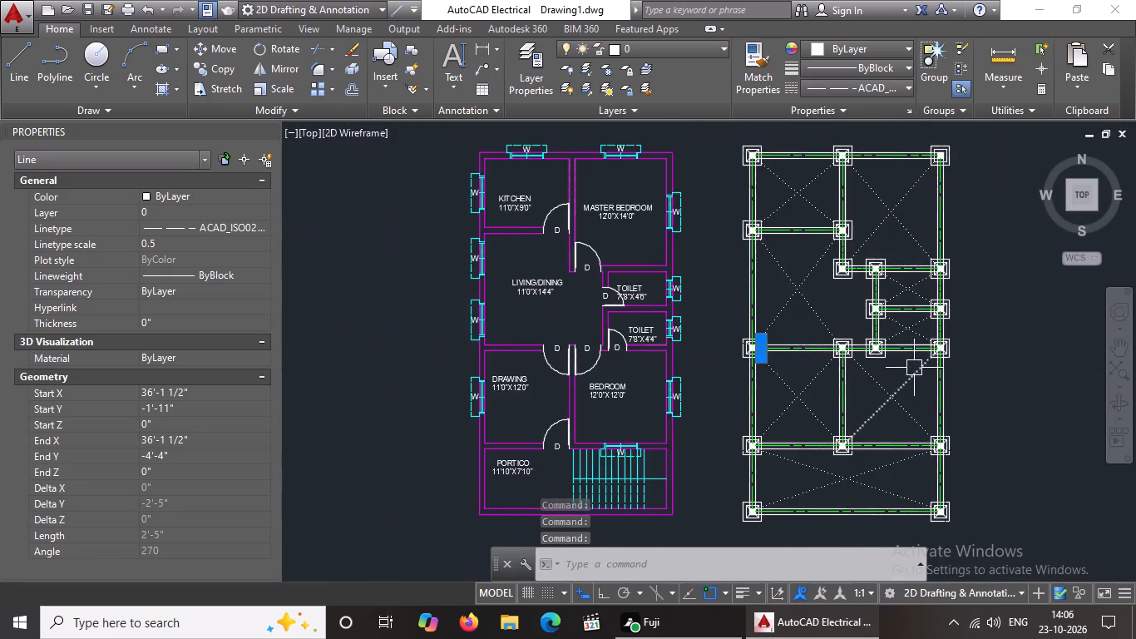
# On the second footing from the left in the same row, set the outer square's left edge to linetype ACAD_ISO02W100 and linetype scale 0.5.
pyautogui.scroll(3, 914, 365)
pyautogui.scroll(3, 590, 320)
pyautogui.click(556, 327)
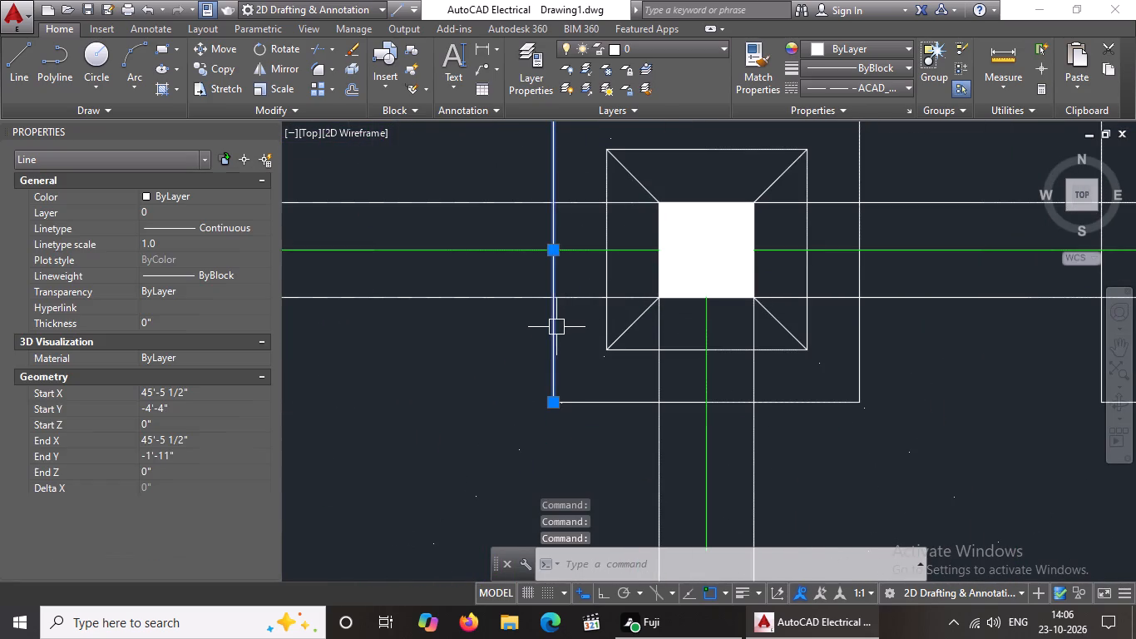
pyautogui.click(866, 87)
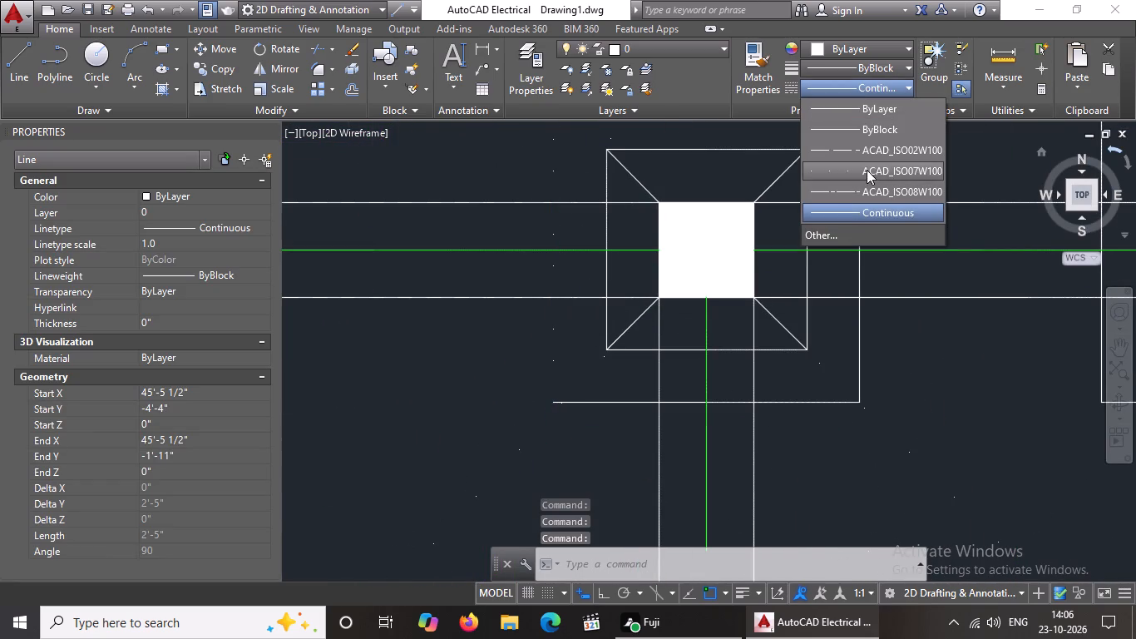
pyautogui.click(851, 149)
pyautogui.scroll(-3, 650, 310)
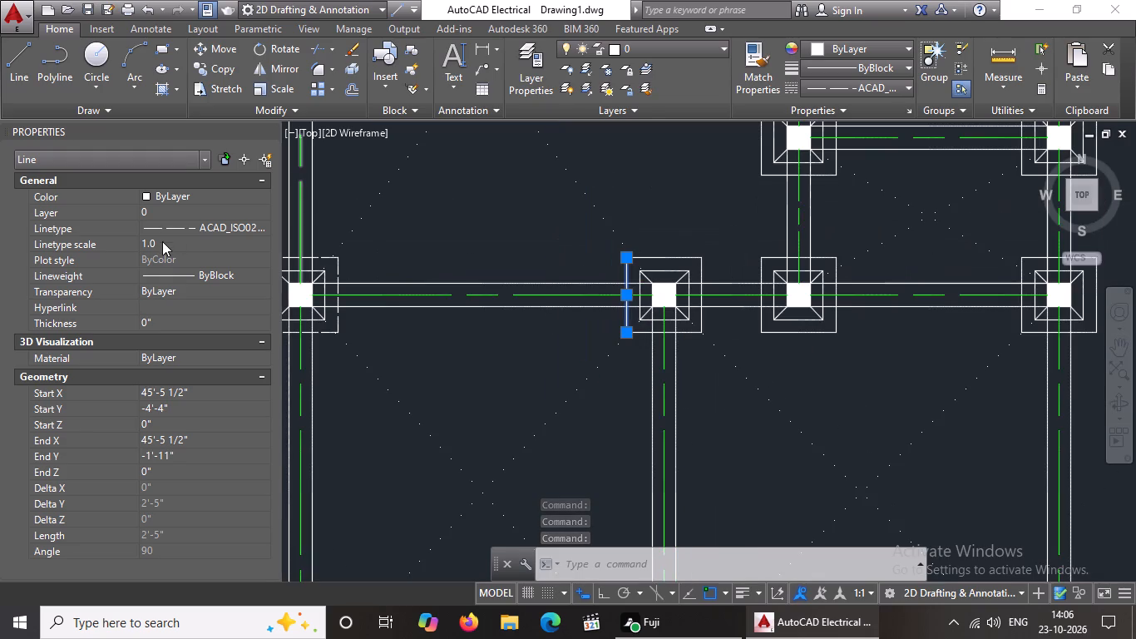
pyautogui.click(164, 241)
pyautogui.press('BackSpace')
pyautogui.press('BackSpace')
pyautogui.press('BackSpace')
pyautogui.write('0.5')
pyautogui.press('Return')
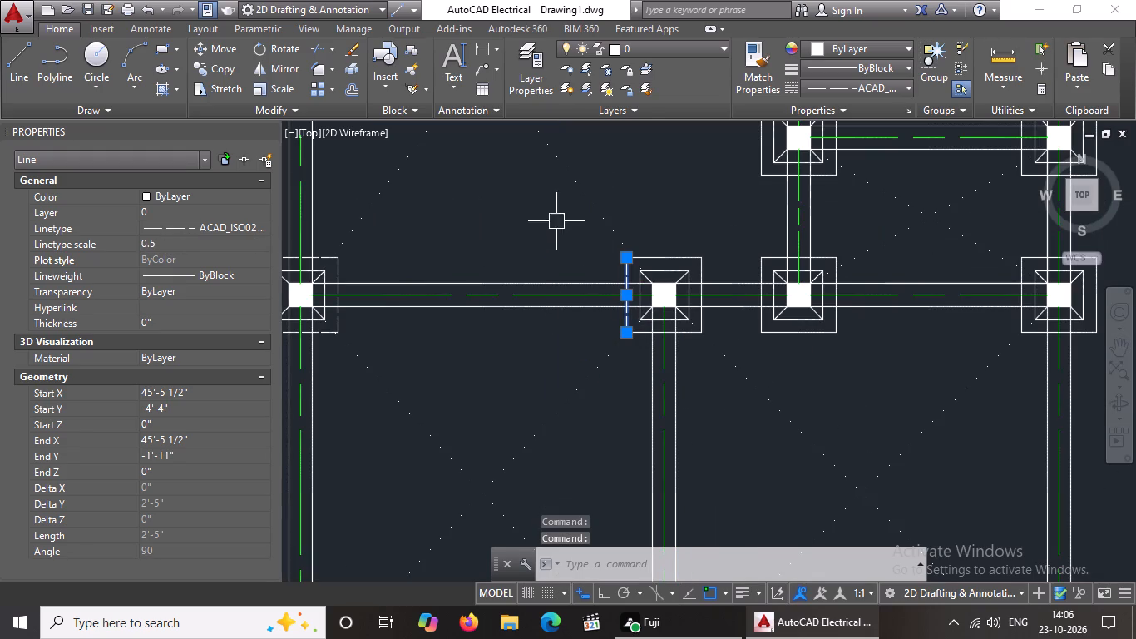
# Give the top edge of this second footing's outer square the ACAD_ISO02W100 linetype with a linetype scale of 0.5.
pyautogui.click(653, 253)
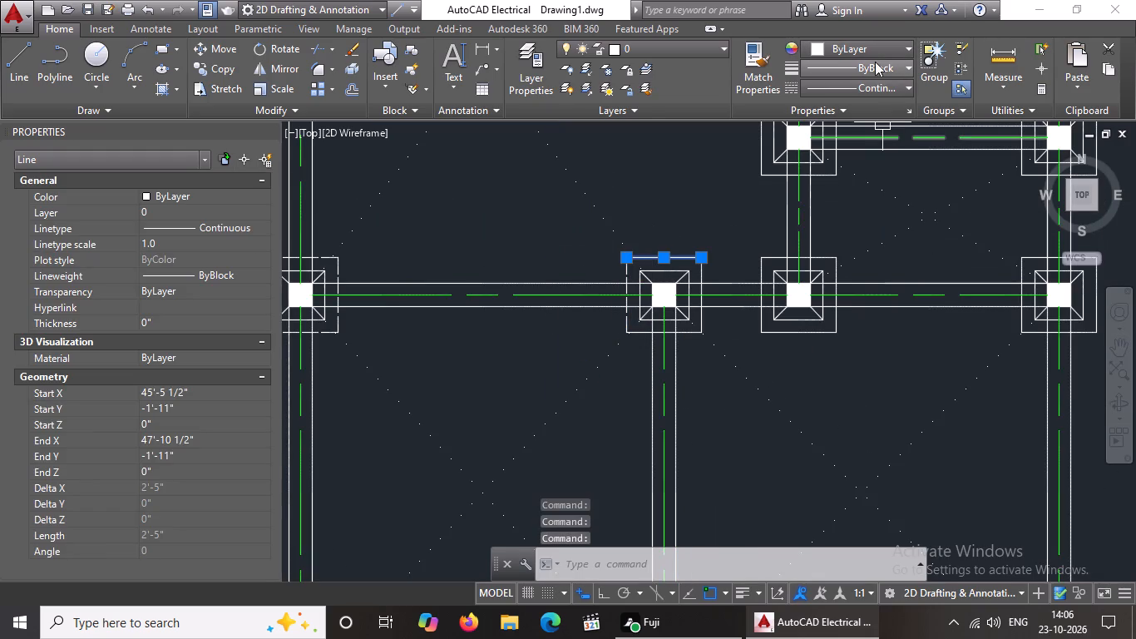
pyautogui.click(866, 83)
pyautogui.click(857, 144)
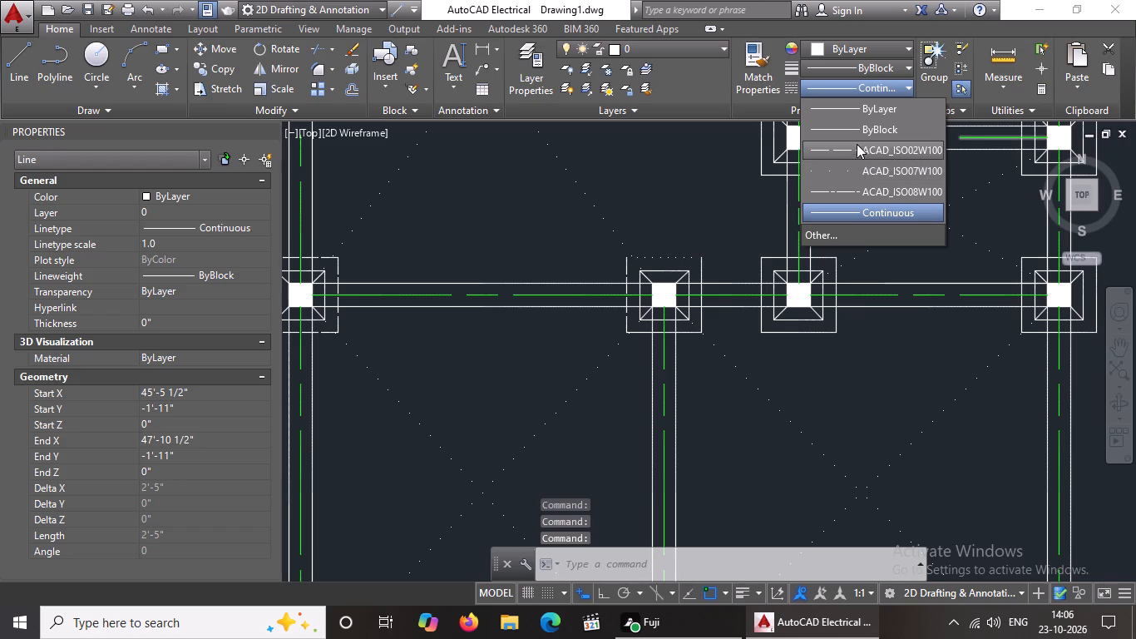
pyautogui.click(194, 250)
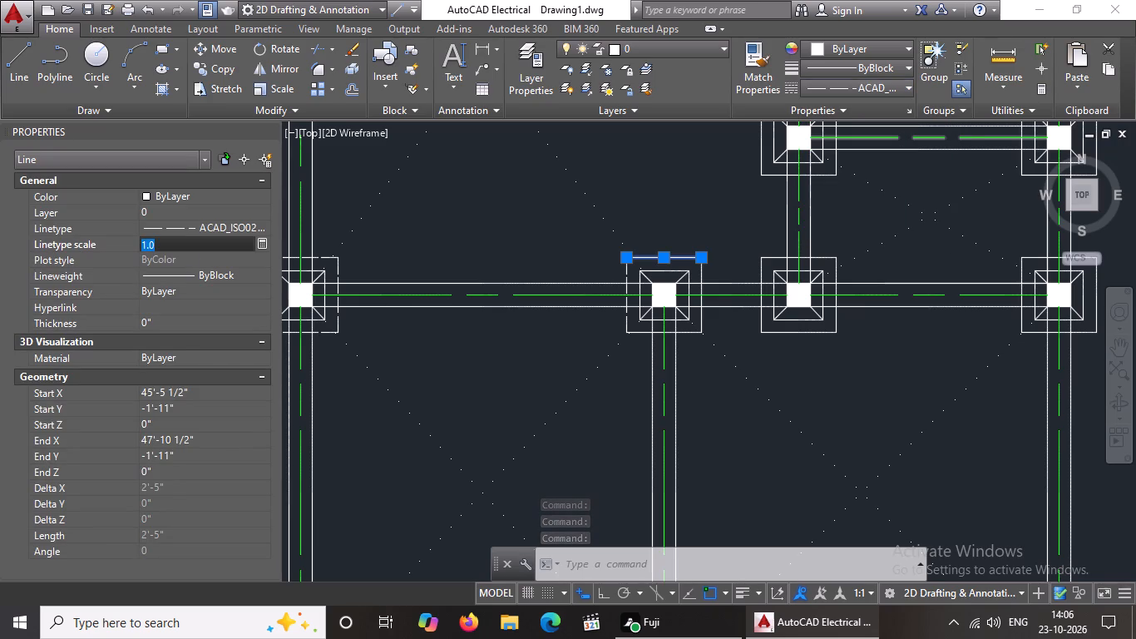
pyautogui.press('BackSpace')
pyautogui.press('BackSpace')
pyautogui.press('BackSpace')
pyautogui.write('0.5')
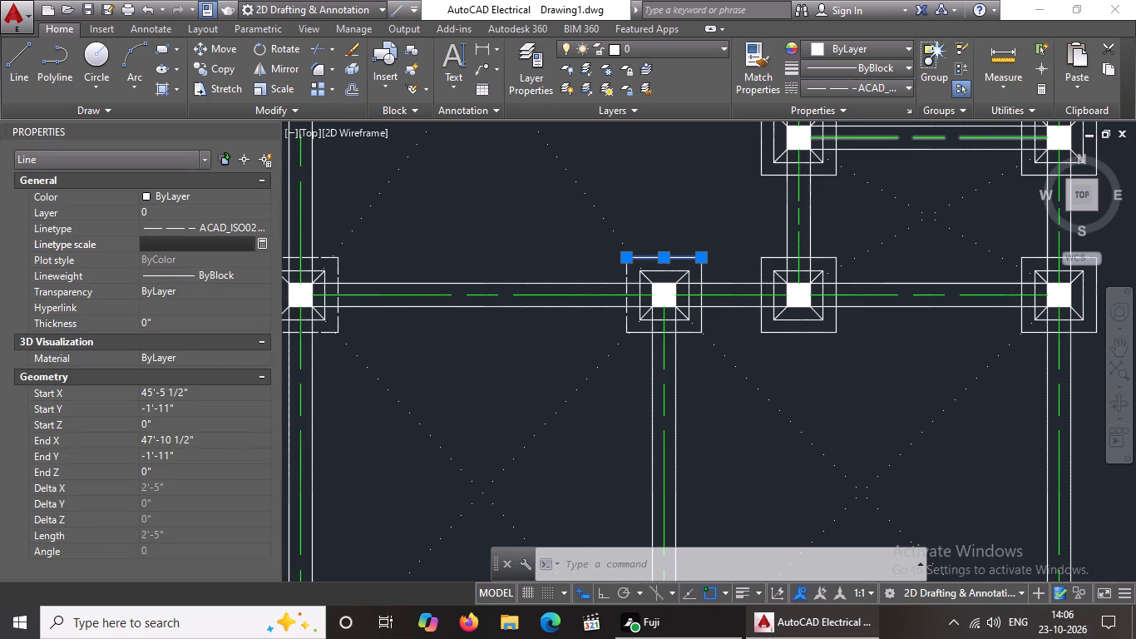
pyautogui.press('Return')
# Change the bottom edge of the second footing's outer square to linetype ACAD_ISO02W100 at linetype scale 0.5.
pyautogui.scroll(2, 631, 339)
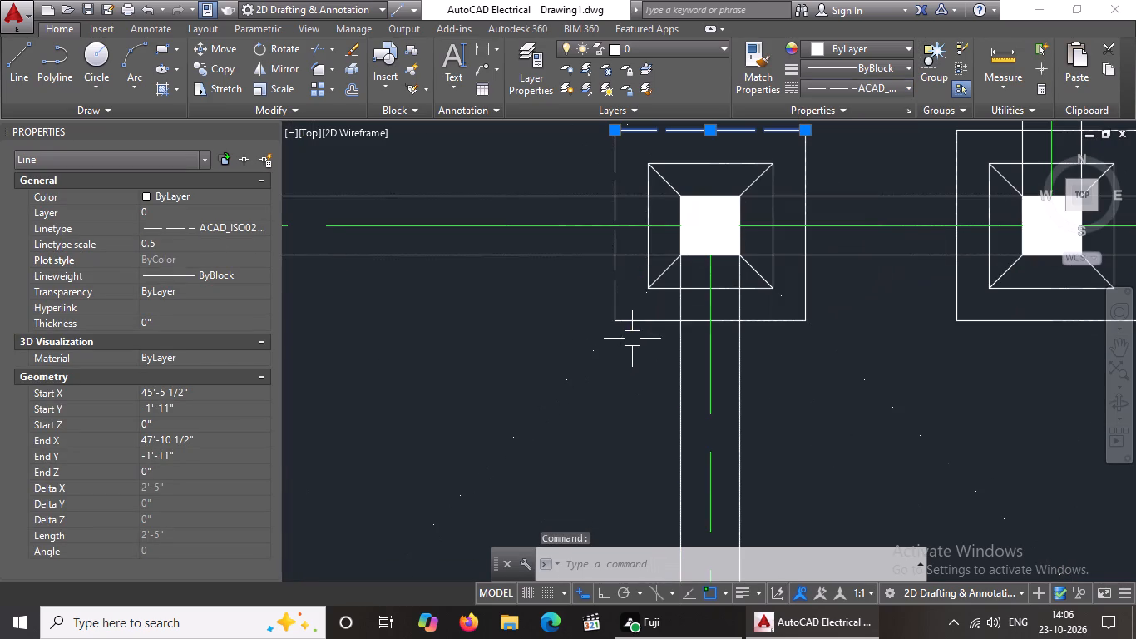
pyautogui.click(616, 276)
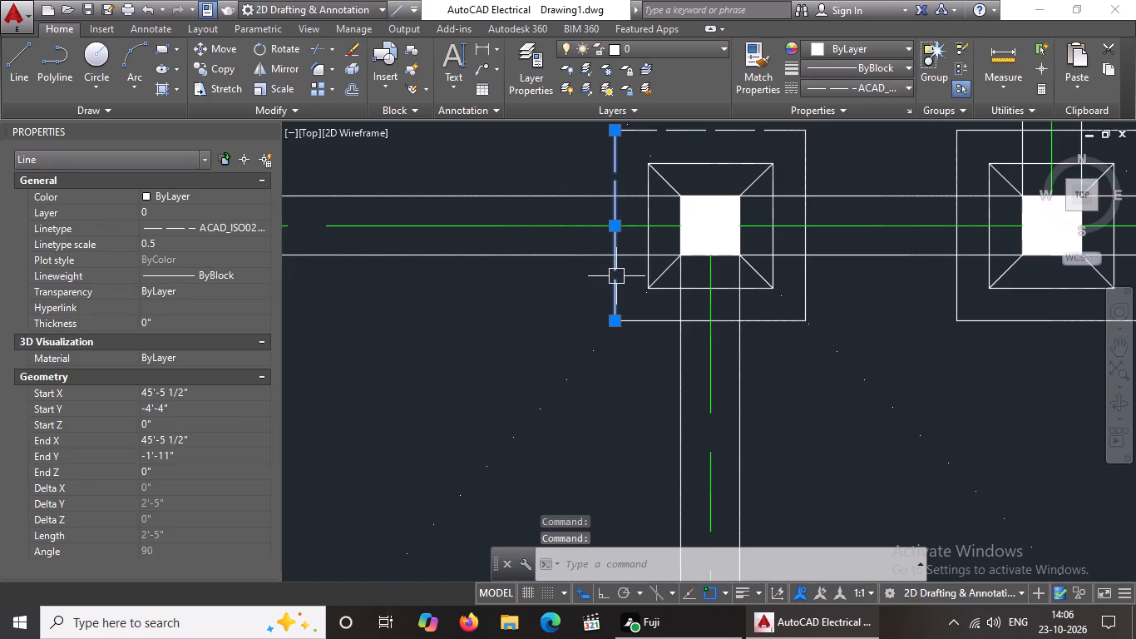
pyautogui.click(654, 319)
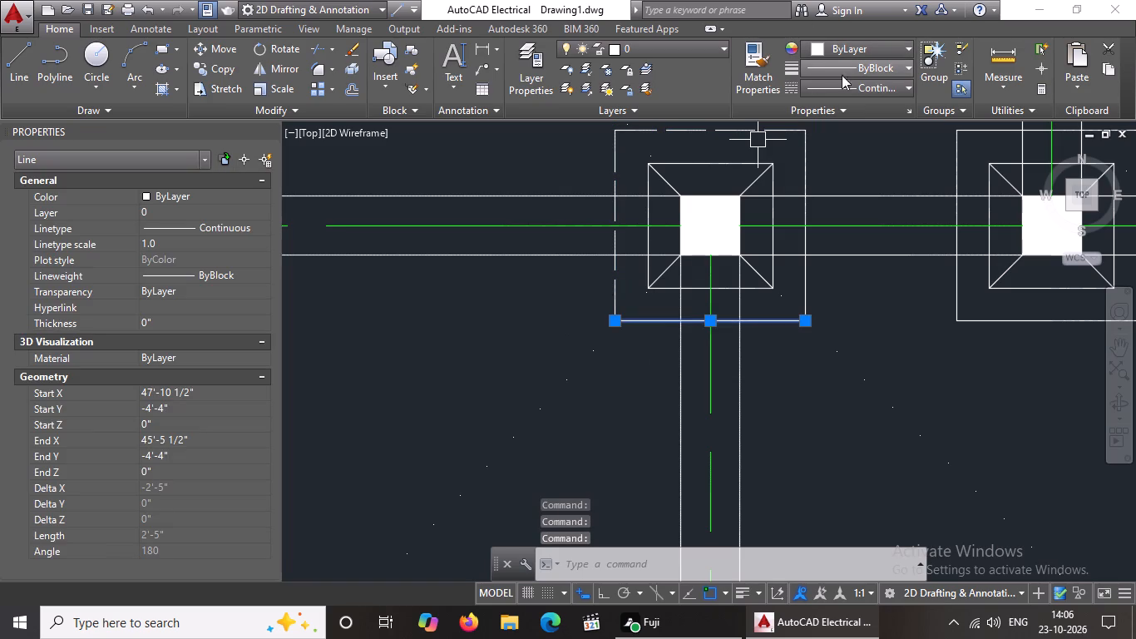
pyautogui.click(850, 87)
pyautogui.click(856, 152)
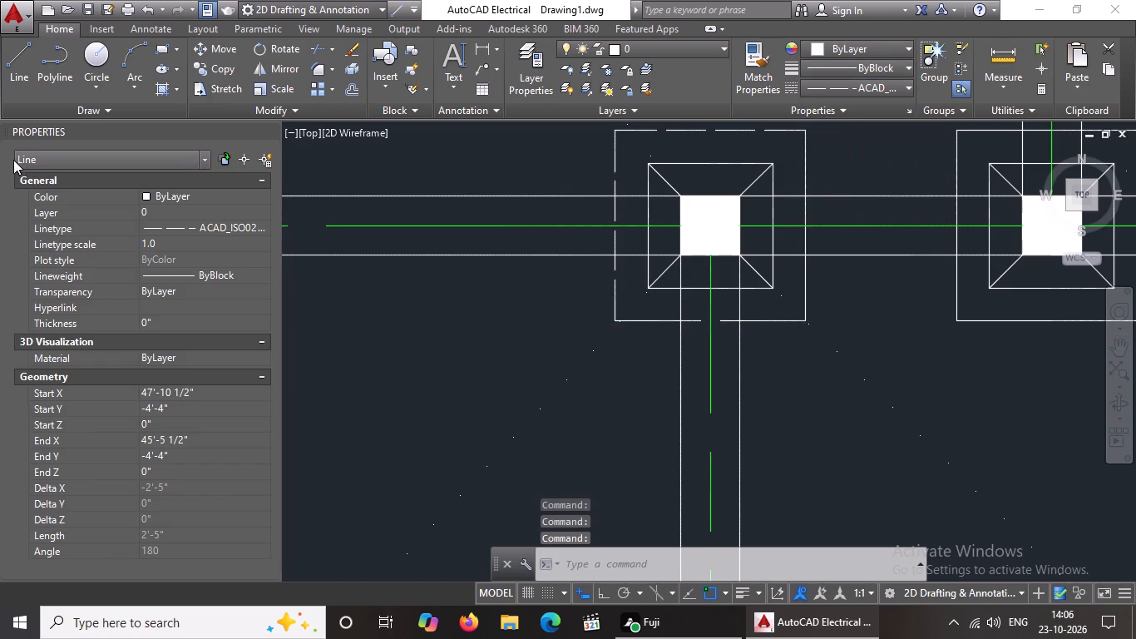
pyautogui.click(184, 242)
pyautogui.press('BackSpace')
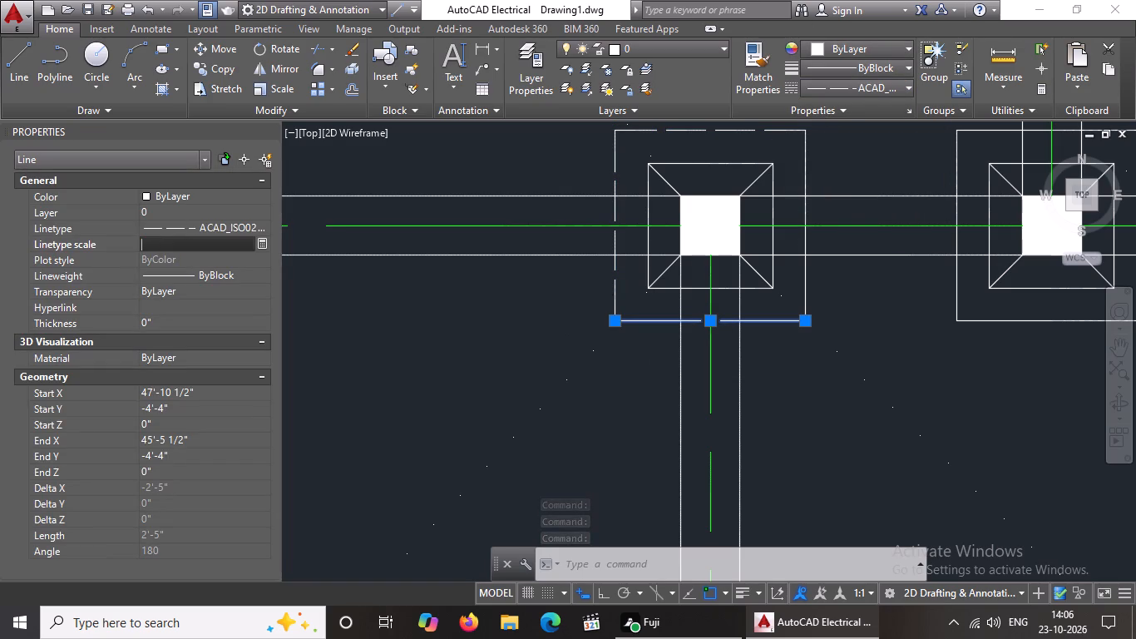
pyautogui.press('BackSpace')
pyautogui.press('BackSpace')
pyautogui.write('0.5')
pyautogui.press('Return')
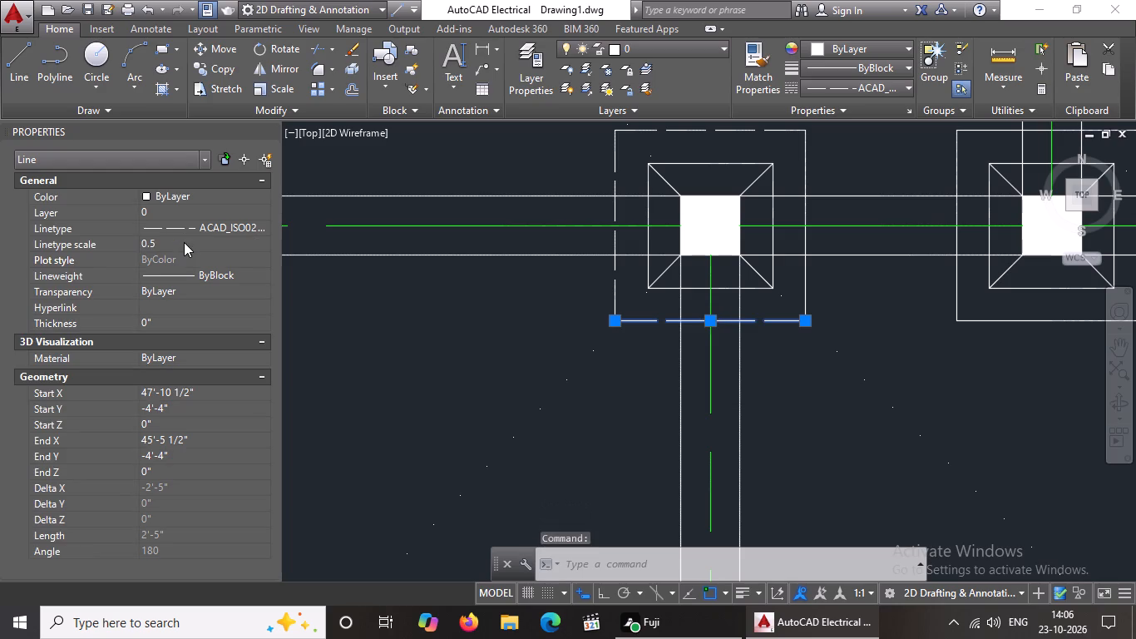
# Set the right edge of the second footing's outer square to linetype ACAD_ISO02W100 and linetype scale 0.5.
pyautogui.click(805, 175)
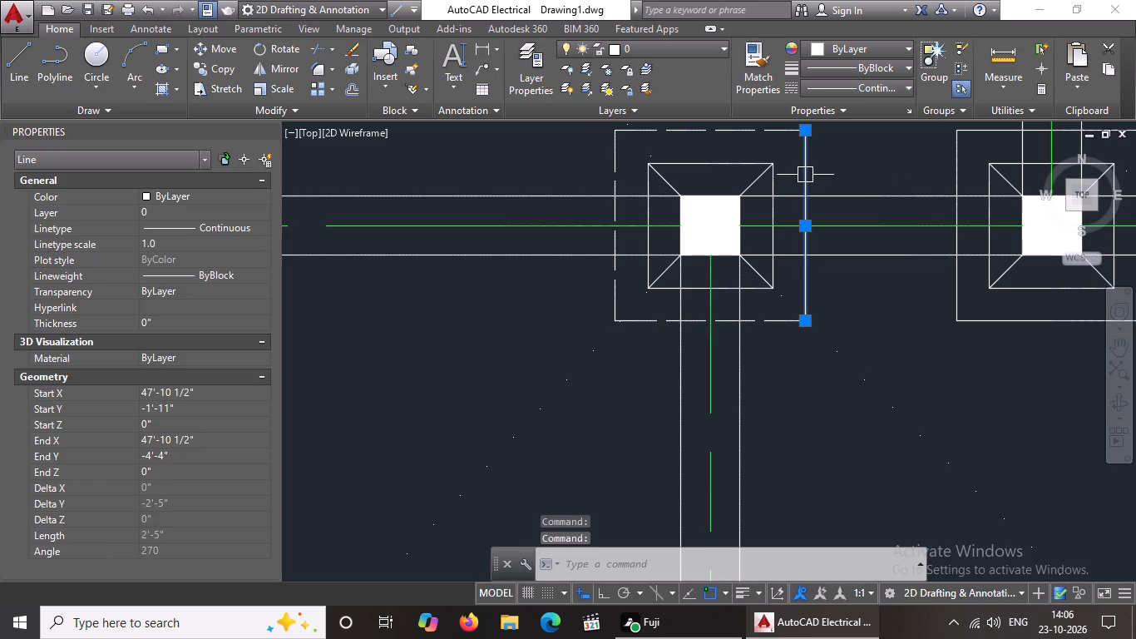
pyautogui.click(866, 81)
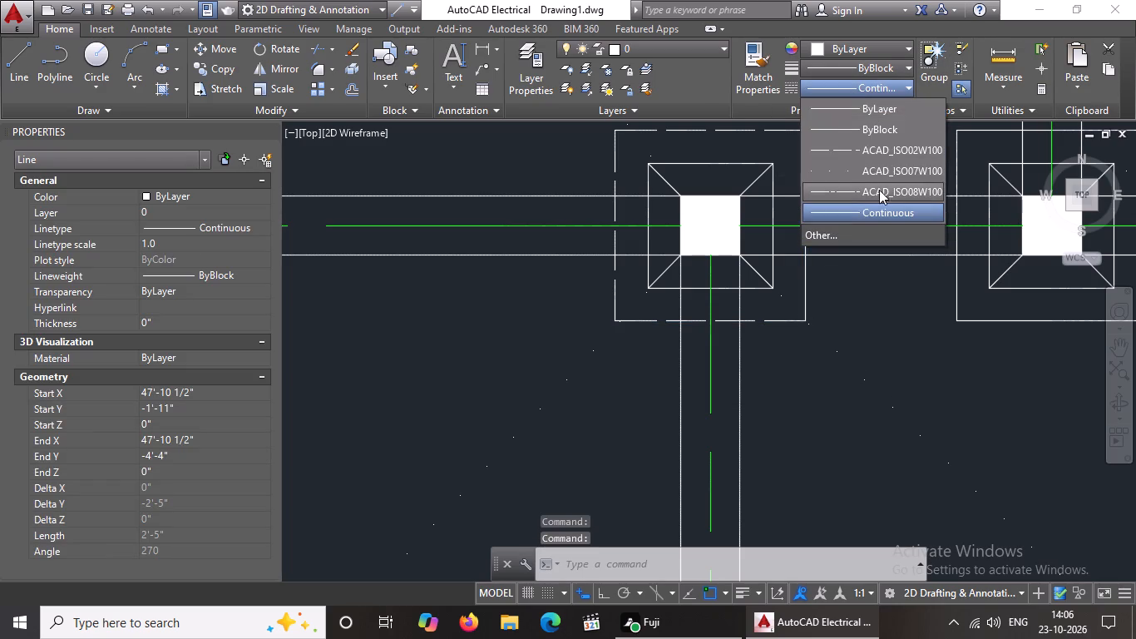
pyautogui.click(868, 142)
pyautogui.click(165, 237)
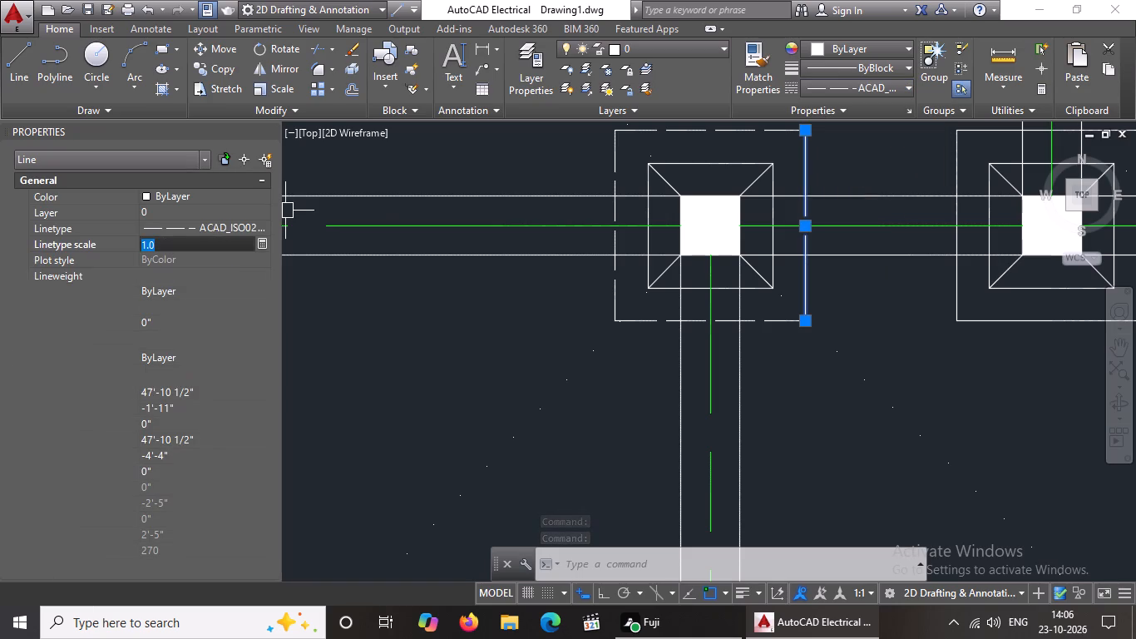
pyautogui.press('BackSpace')
pyautogui.press('BackSpace')
pyautogui.press('BackSpace')
pyautogui.write('0.5')
pyautogui.press('Return')
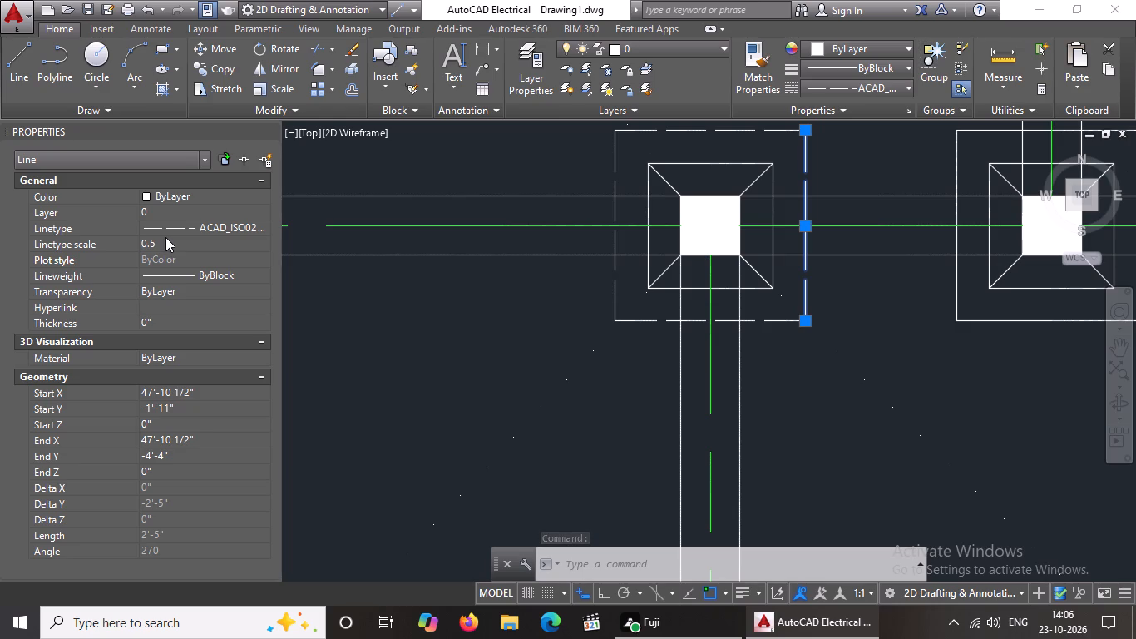
# On the third footing from the left in the same row, set the outer square's bottom edge to linetype ACAD_ISO02W100 and linetype scale 0.5.
pyautogui.scroll(-3, 639, 374)
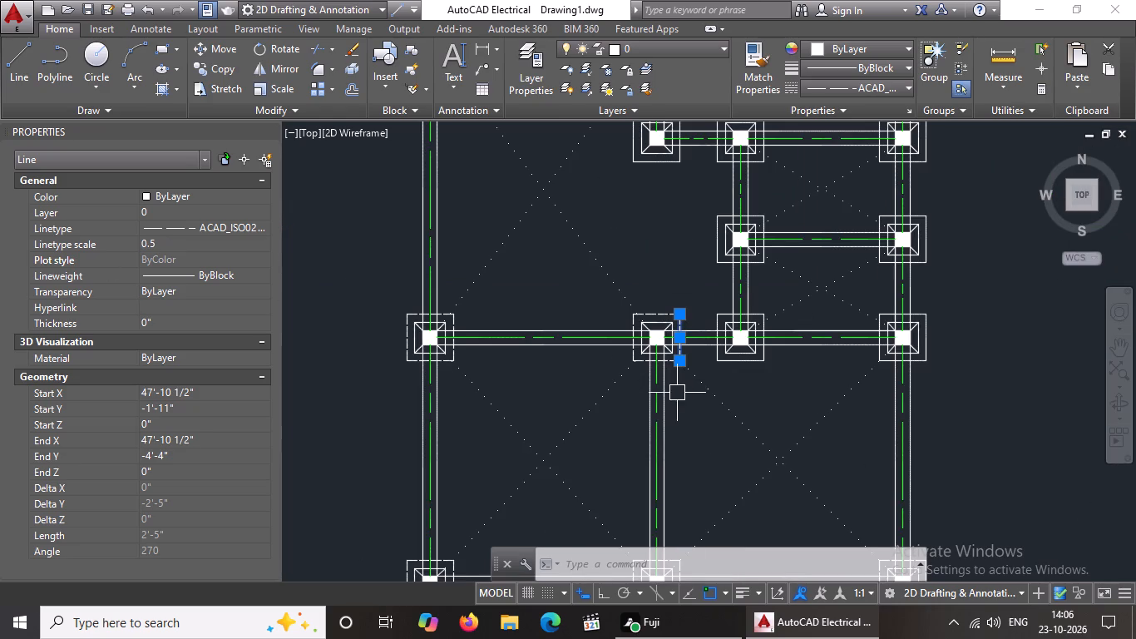
pyautogui.scroll(-1, 770, 399)
pyautogui.moveTo(777, 393); pyautogui.dragTo(676, 345, button='middle')
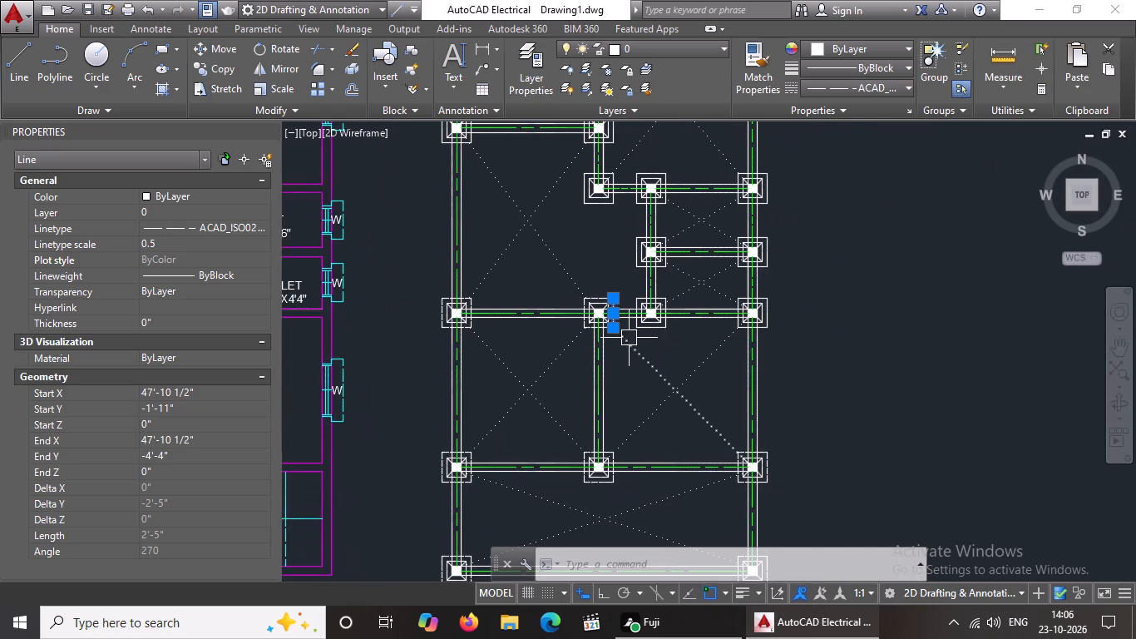
pyautogui.scroll(2, 629, 338)
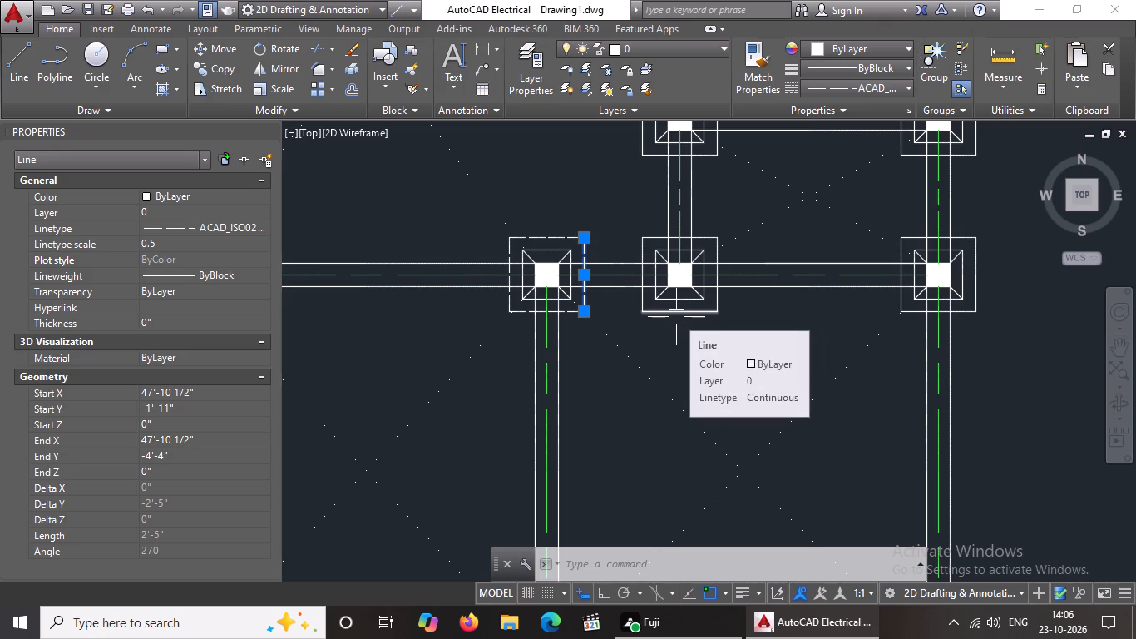
pyautogui.scroll(2, 693, 315)
pyautogui.click(692, 311)
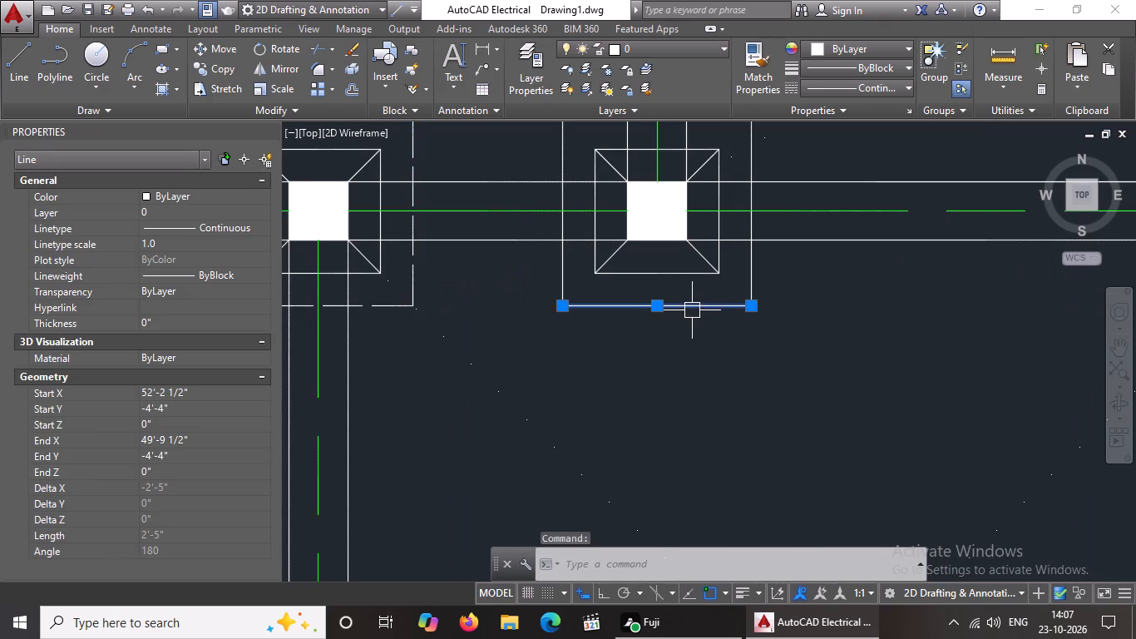
pyautogui.click(887, 87)
pyautogui.click(851, 151)
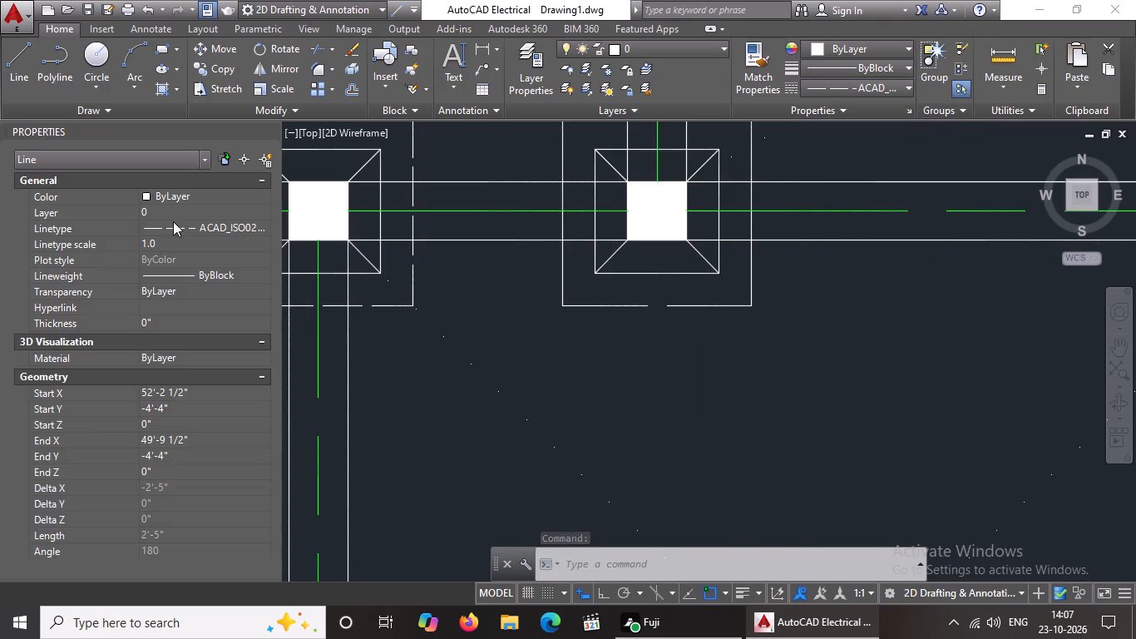
pyautogui.click(176, 247)
pyautogui.press('BackSpace')
pyautogui.press('BackSpace')
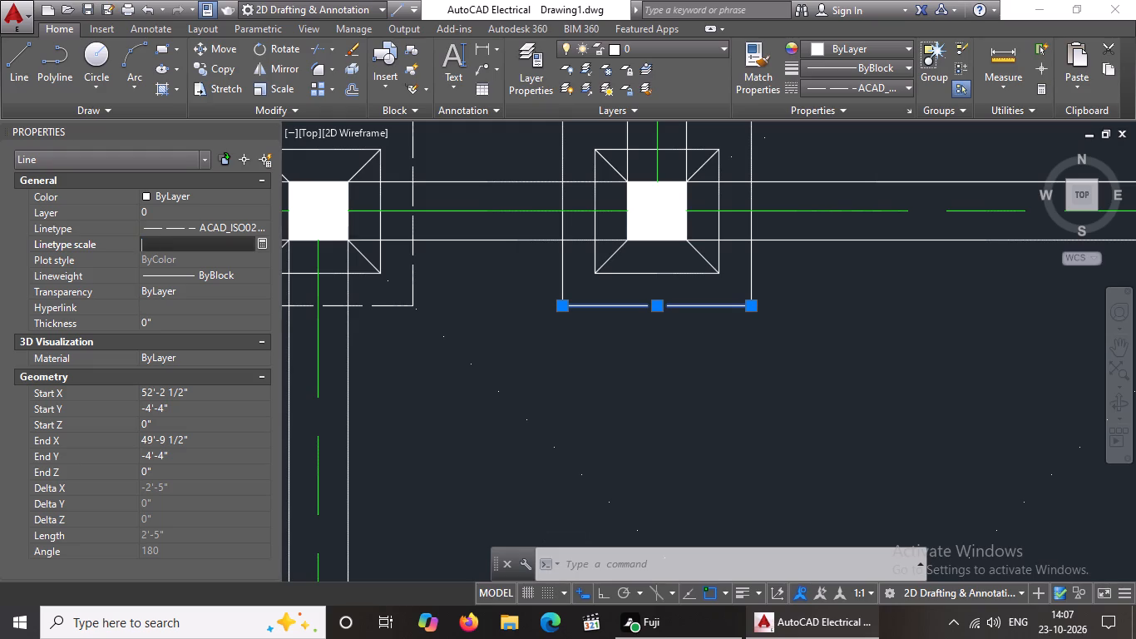
pyautogui.press('BackSpace')
pyautogui.write('0.5')
pyautogui.press('Return')
# Give the left edge of this third footing's outer square the ACAD_ISO02W100 linetype with a linetype scale of 0.5.
pyautogui.click(566, 286)
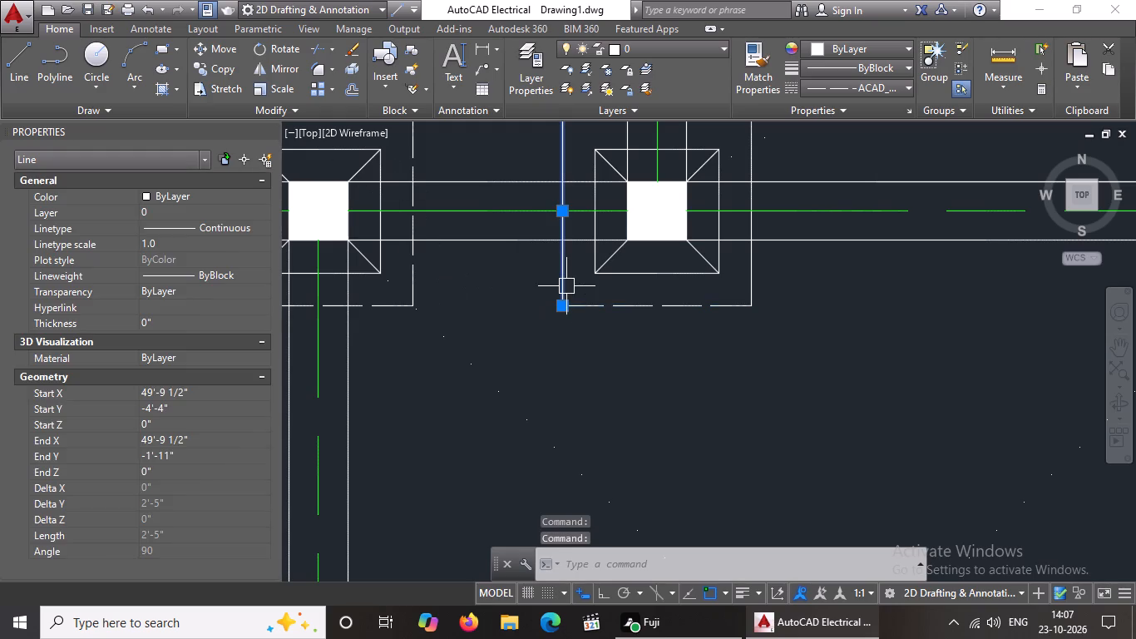
pyautogui.moveTo(852, 87); pyautogui.dragTo(854, 95)
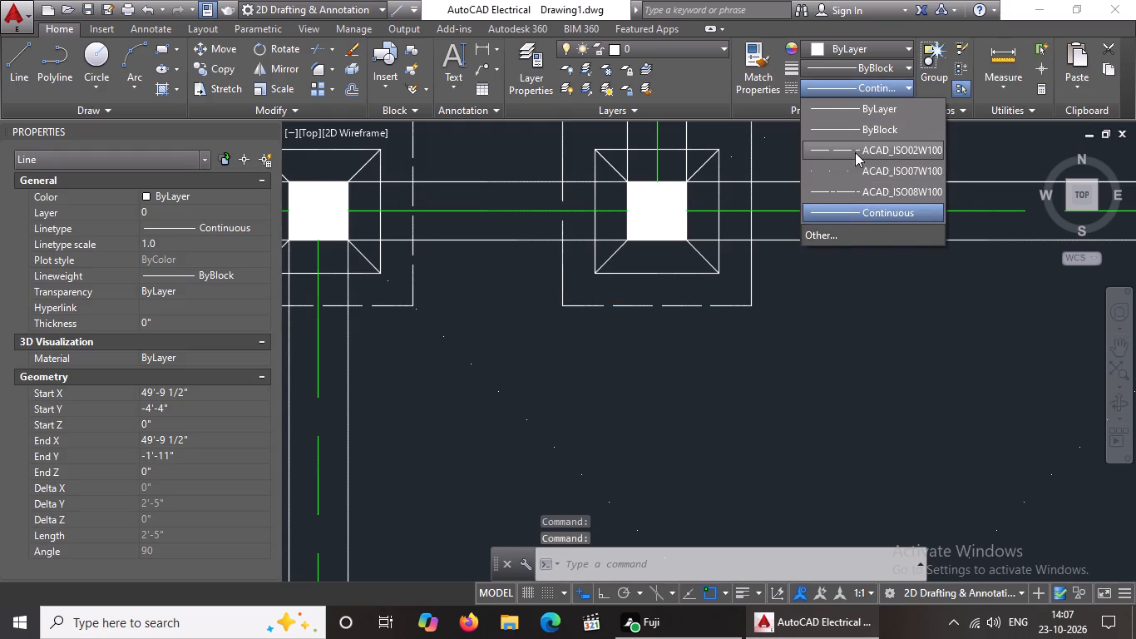
pyautogui.click(855, 151)
pyautogui.click(191, 235)
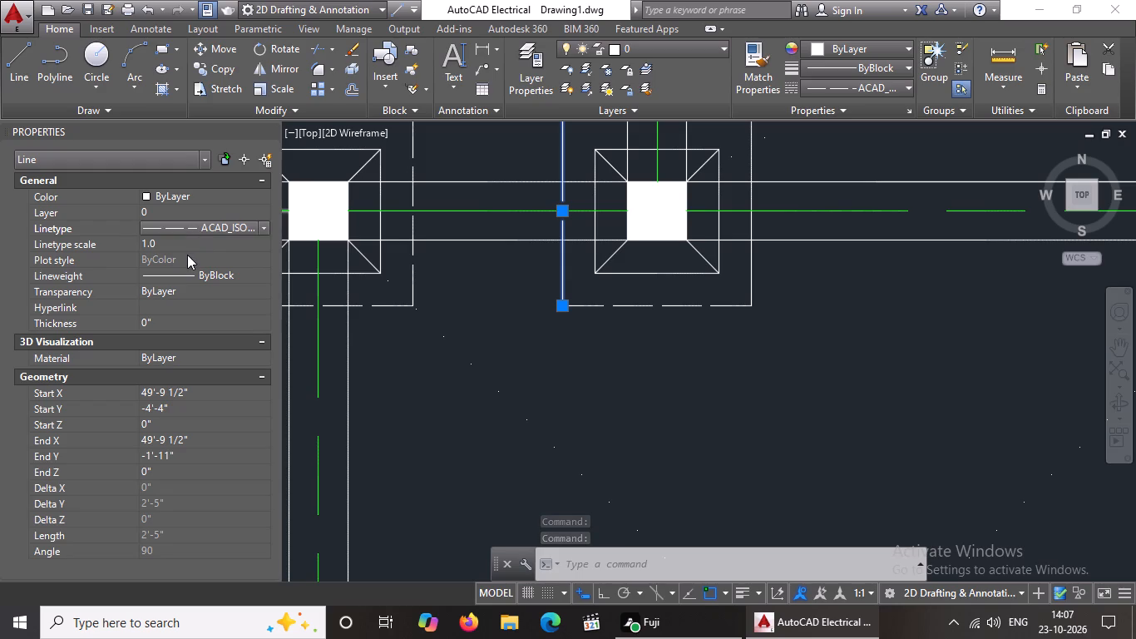
pyautogui.click(187, 255)
pyautogui.click(187, 240)
pyautogui.press('BackSpace')
pyautogui.press('BackSpace')
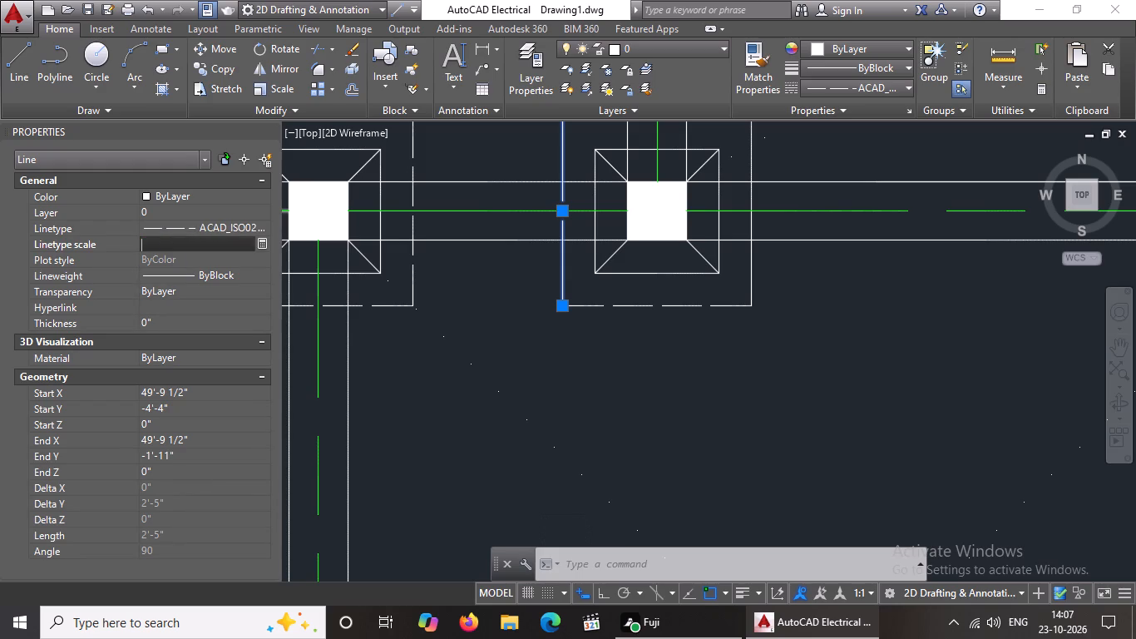
pyautogui.write('0.5')
pyautogui.press('Return')
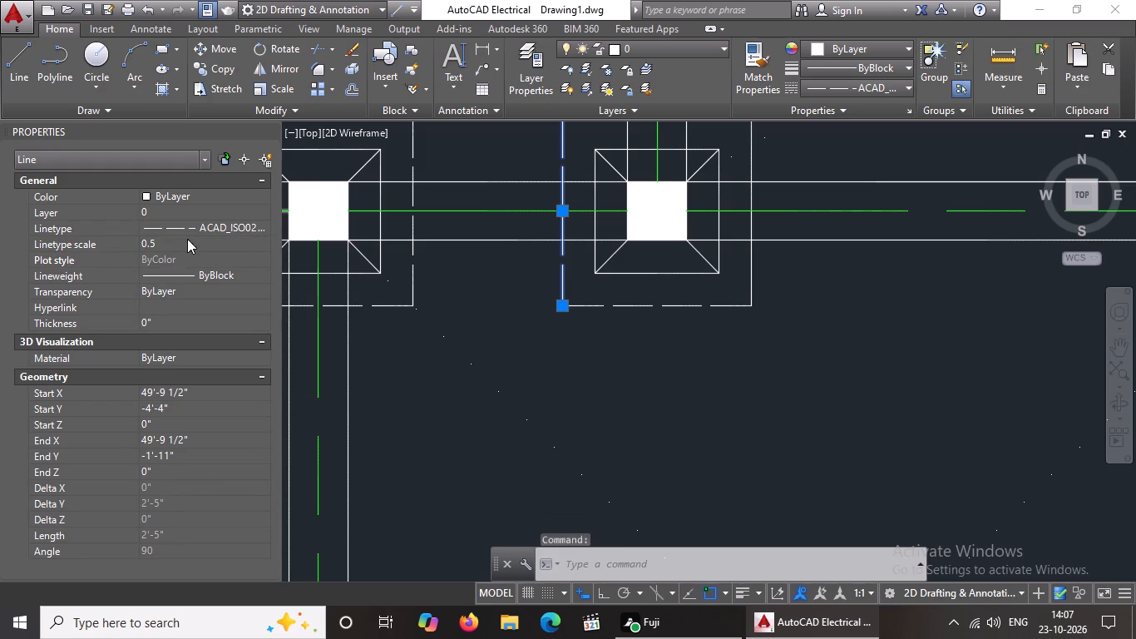
# Set the right edge of the third footing's outer square to linetype ACAD_ISO02W100 with a linetype scale of 0.5.
pyautogui.scroll(-1, 600, 296)
pyautogui.click(610, 310)
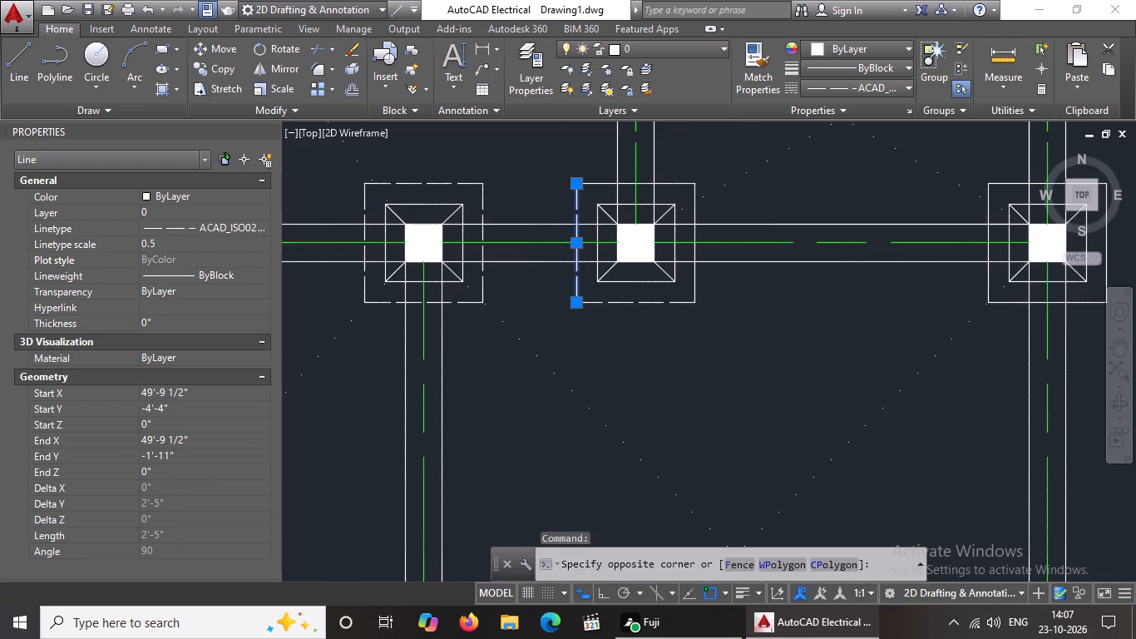
pyautogui.click(630, 301)
pyautogui.click(630, 301)
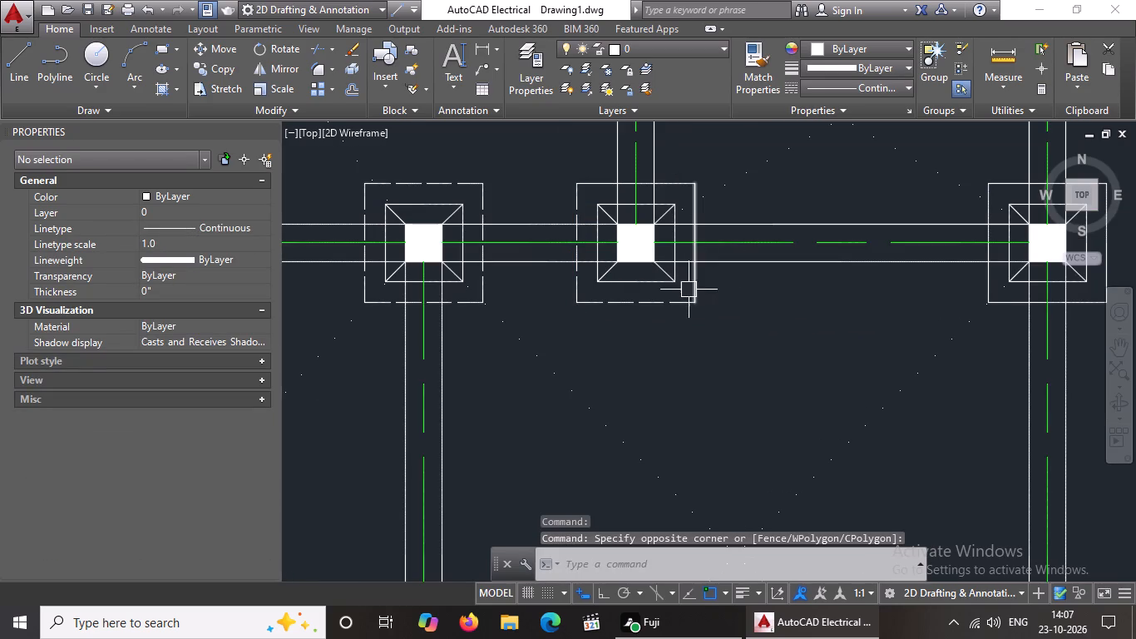
pyautogui.click(695, 289)
pyautogui.click(879, 89)
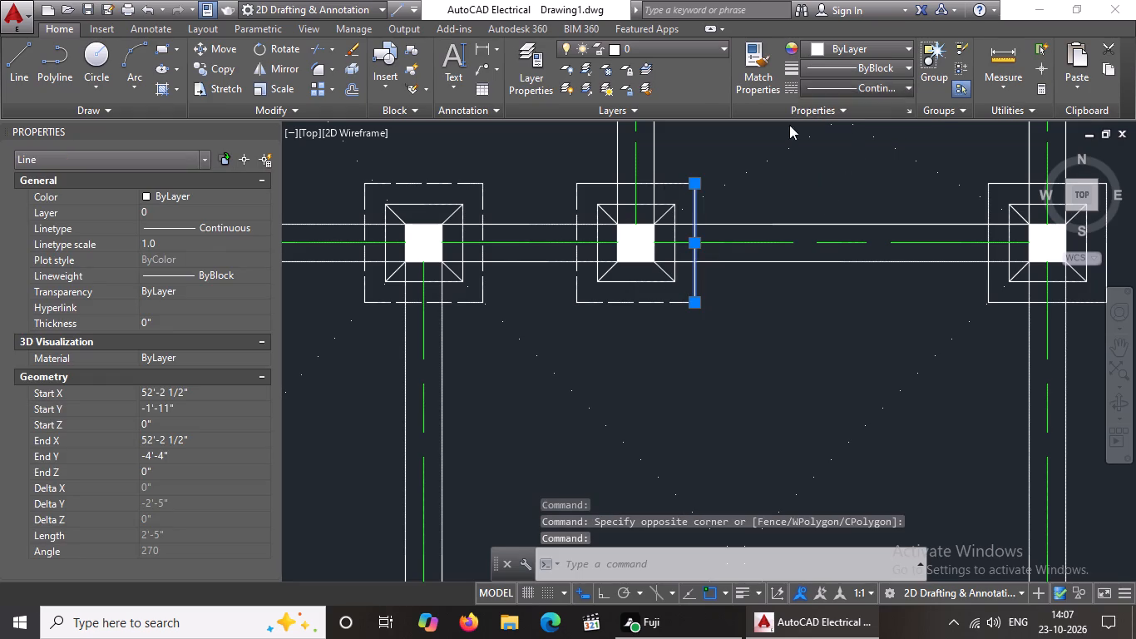
pyautogui.click(864, 154)
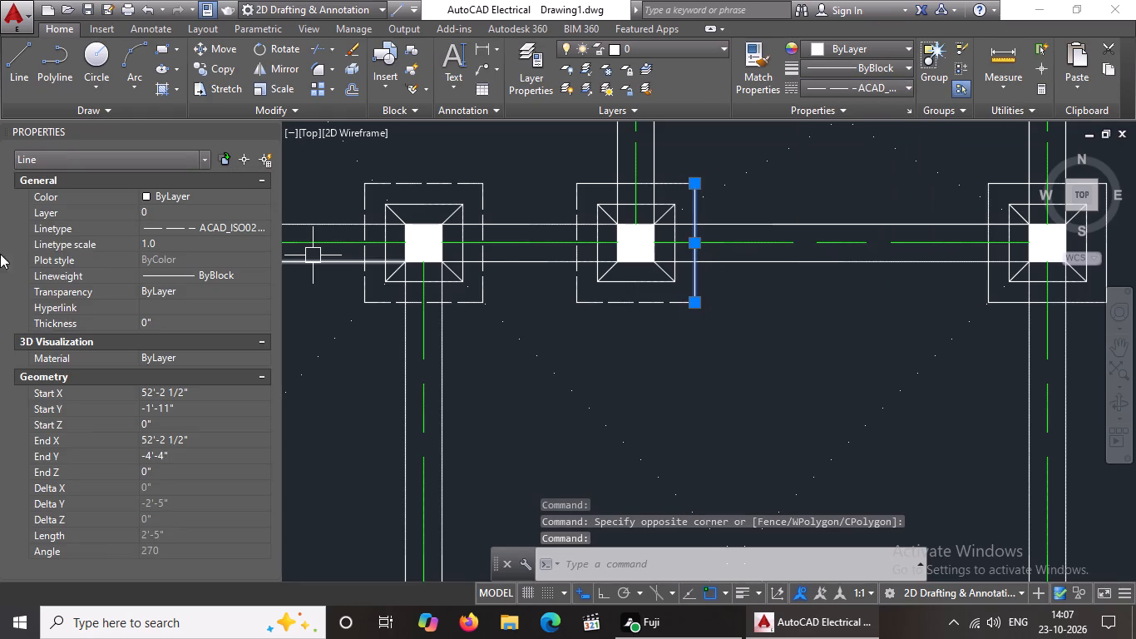
pyautogui.click(175, 248)
pyautogui.press('BackSpace')
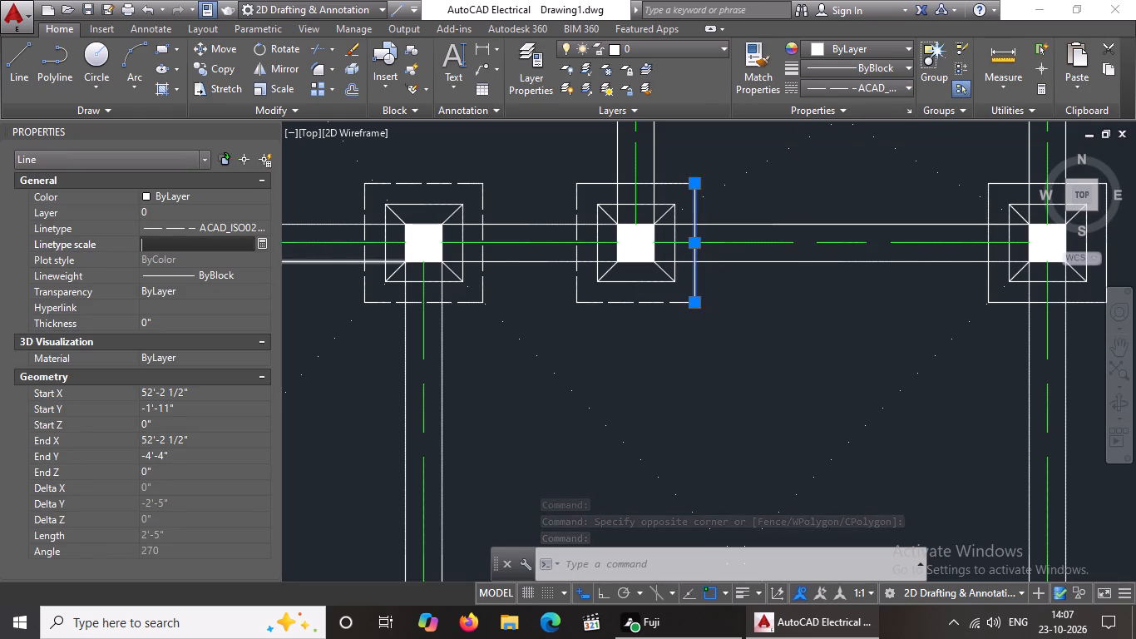
pyautogui.press('BackSpace')
pyautogui.write('0.5')
pyautogui.press('Return')
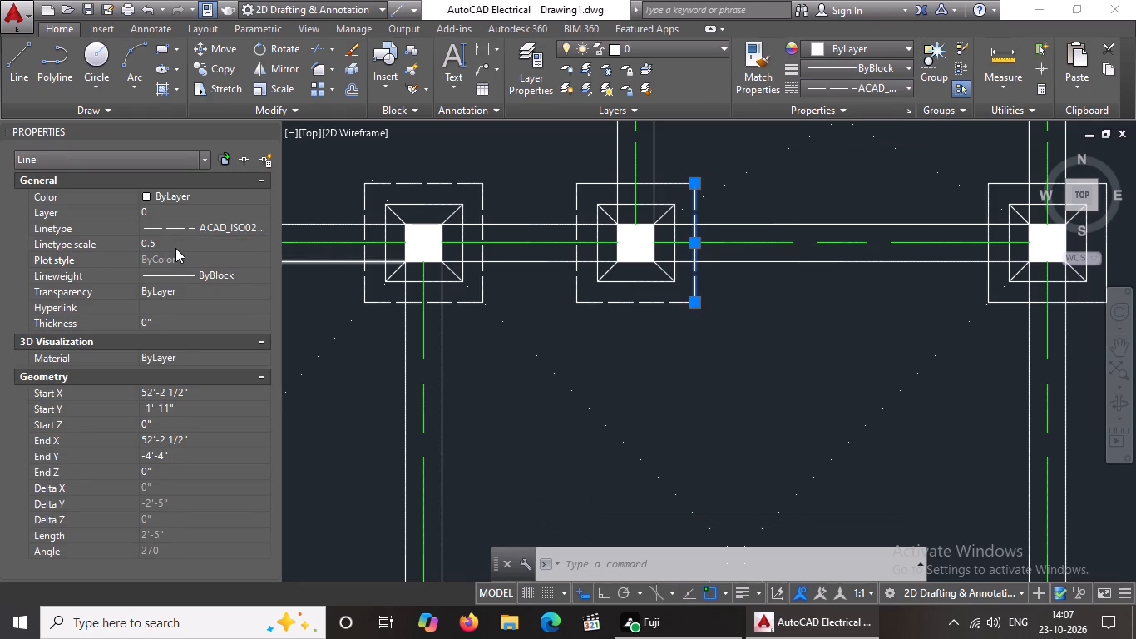
# Change the top edge of the third footing's outer square to linetype ACAD_ISO02W100 at linetype scale 0.5.
pyautogui.click(602, 184)
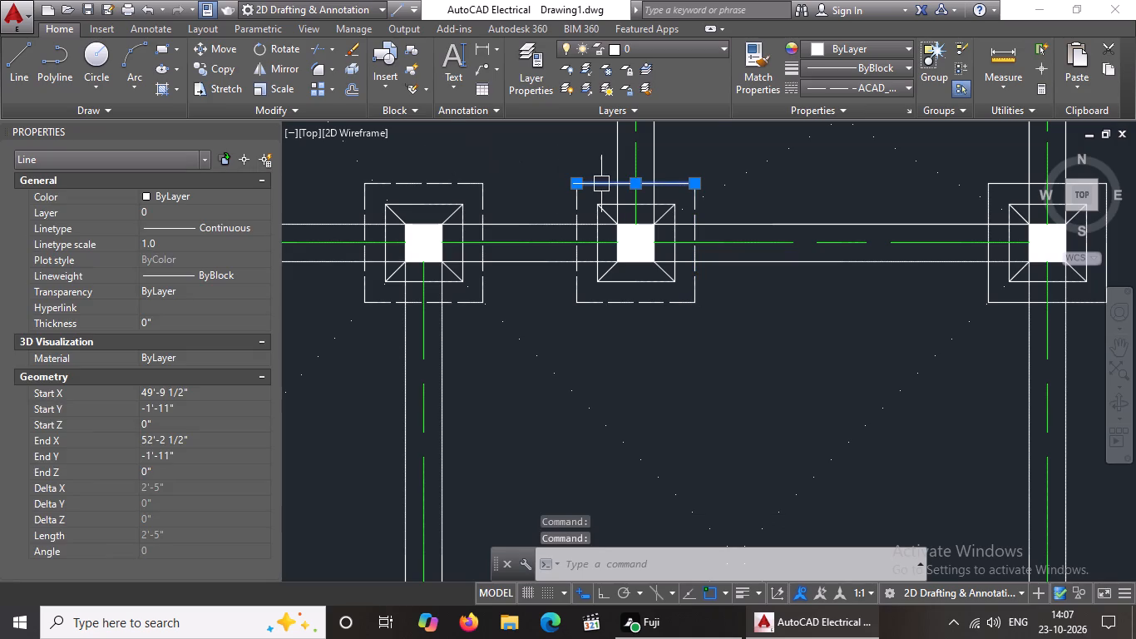
pyautogui.click(847, 87)
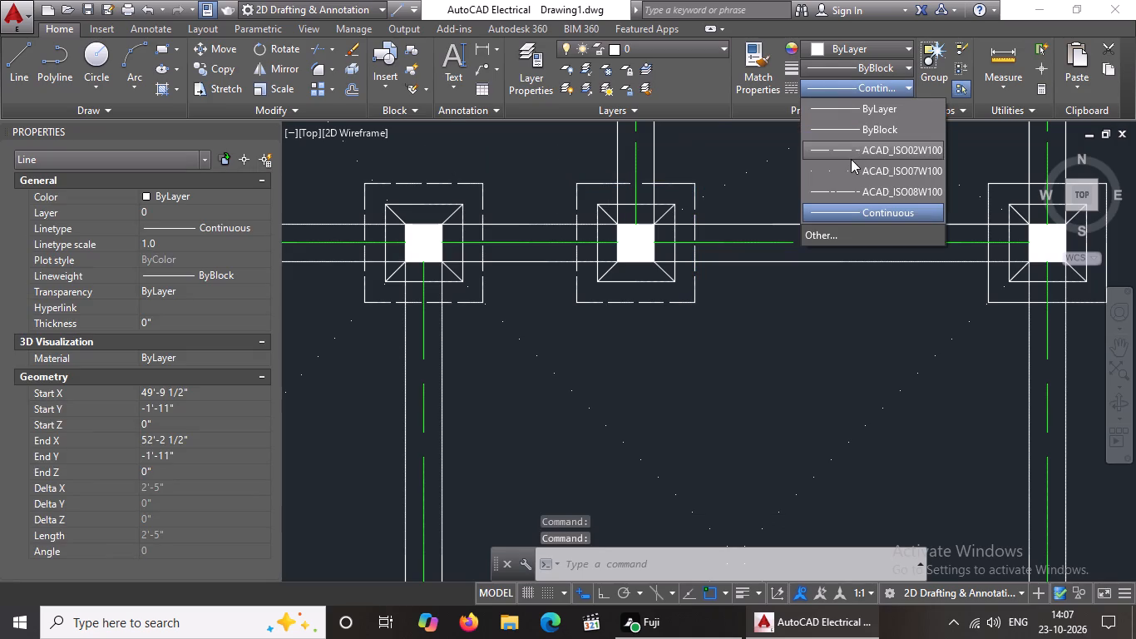
pyautogui.click(851, 151)
pyautogui.click(189, 238)
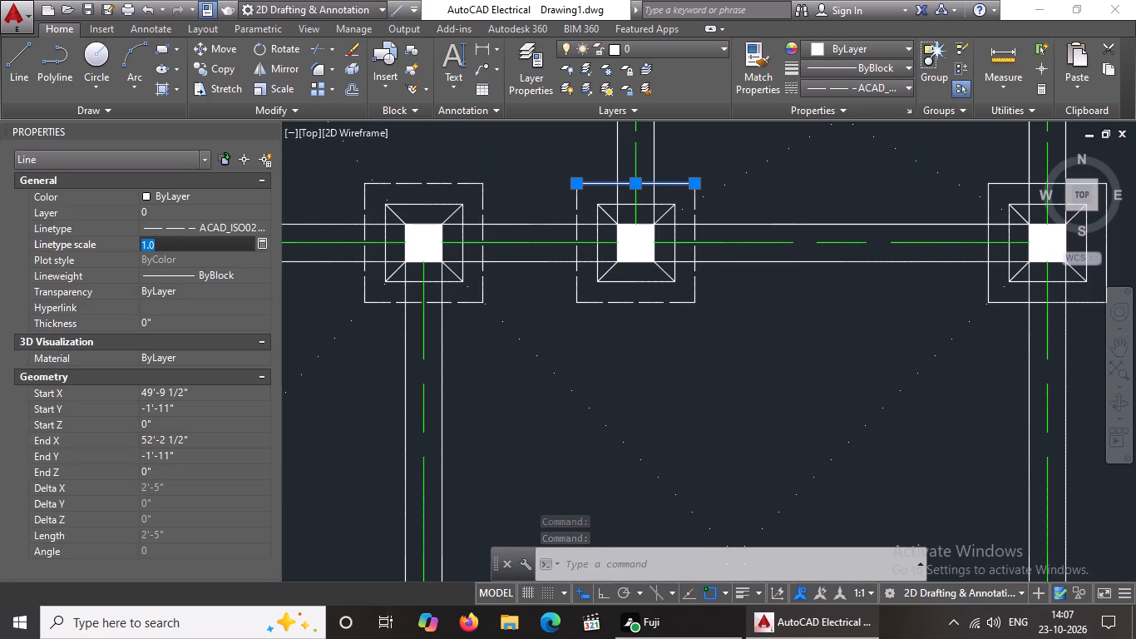
pyautogui.press('BackSpace')
pyautogui.press('BackSpace')
pyautogui.press('0')
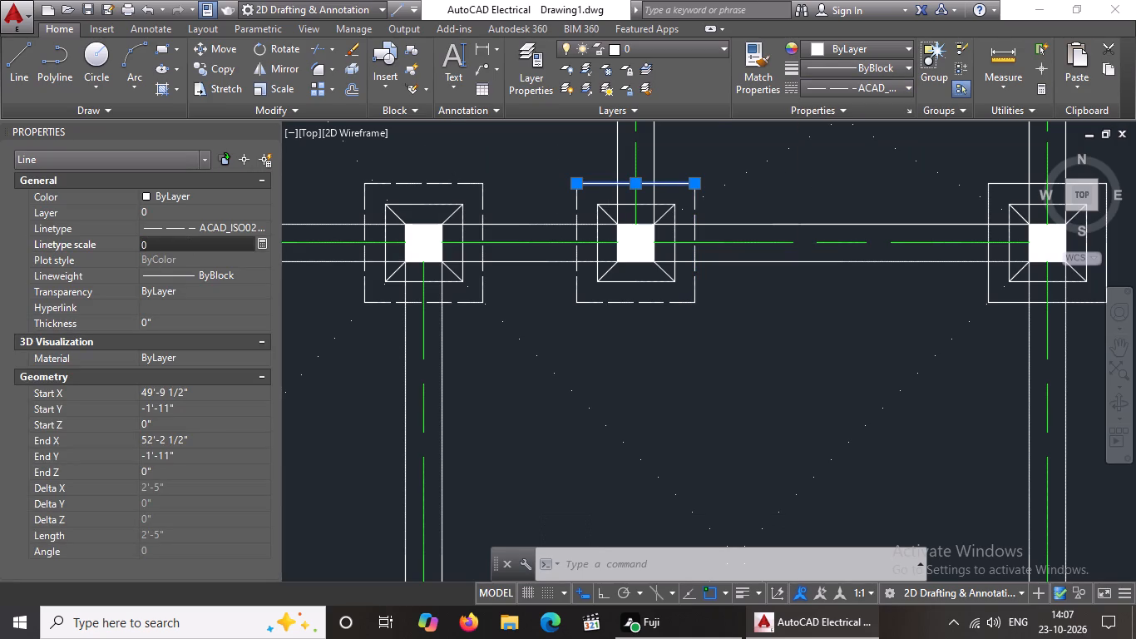
pyautogui.write('.5')
pyautogui.press('Return')
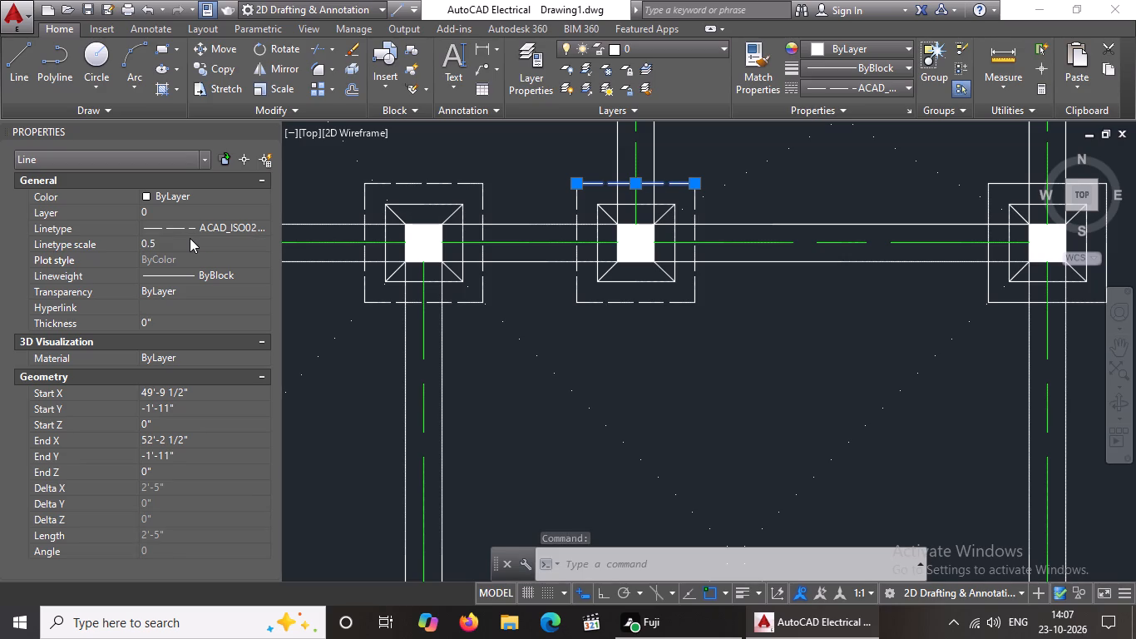
pyautogui.click(572, 280)
pyautogui.click(694, 292)
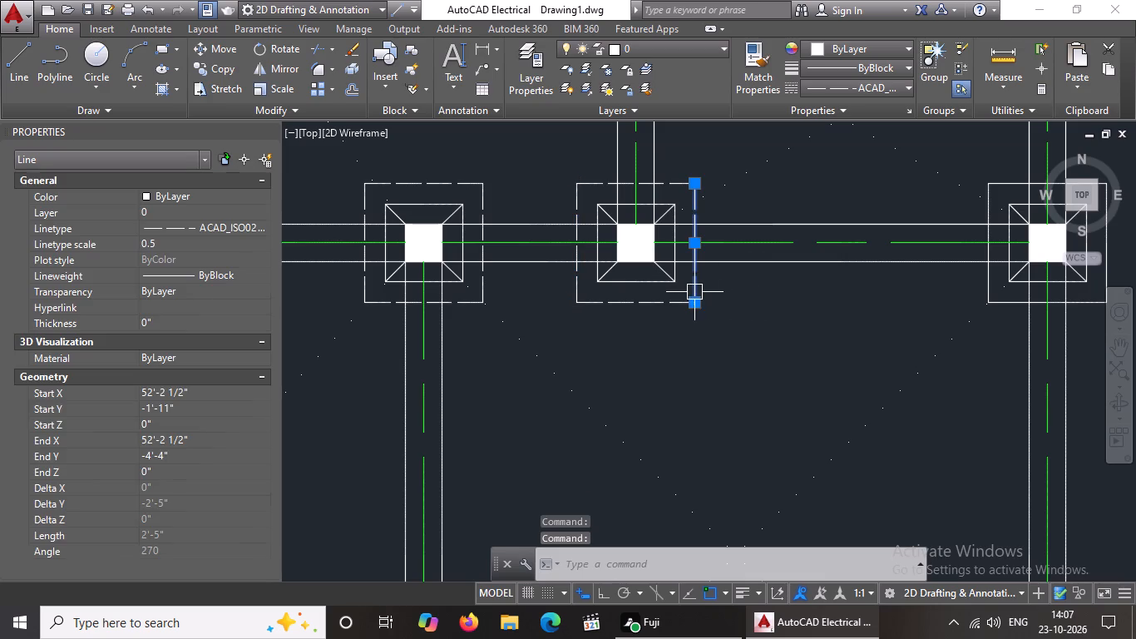
# Set the linetype scale to 0.5 for the bottom edge of the outer square on the fourth footing, at the row's right end.
pyautogui.scroll(-3, 694, 325)
pyautogui.scroll(3, 748, 335)
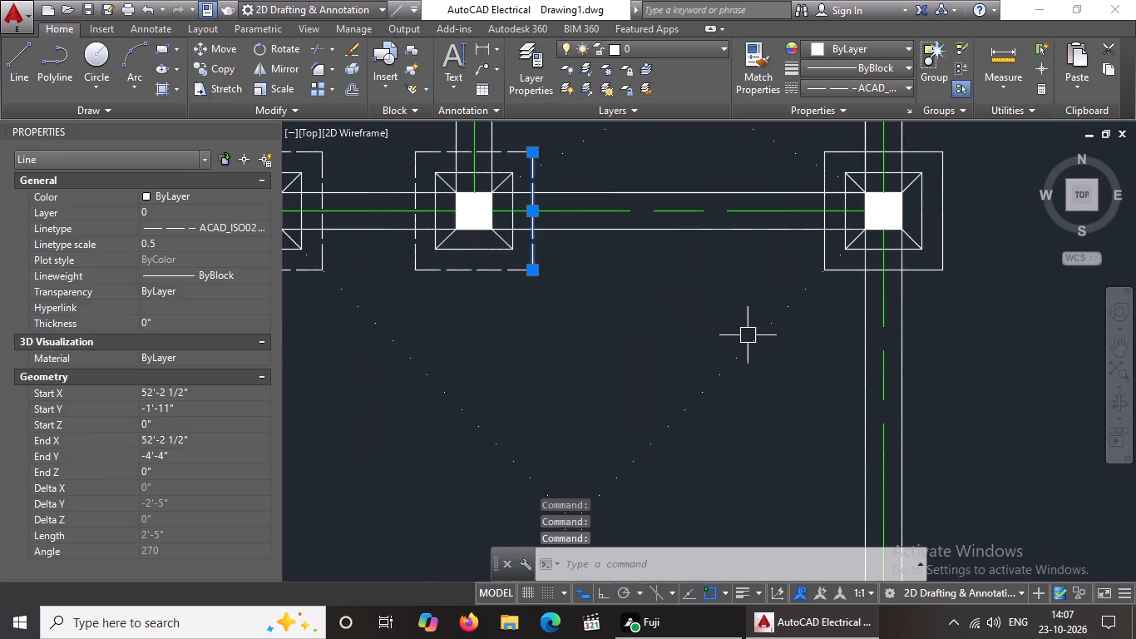
pyautogui.scroll(2, 856, 277)
pyautogui.click(842, 256)
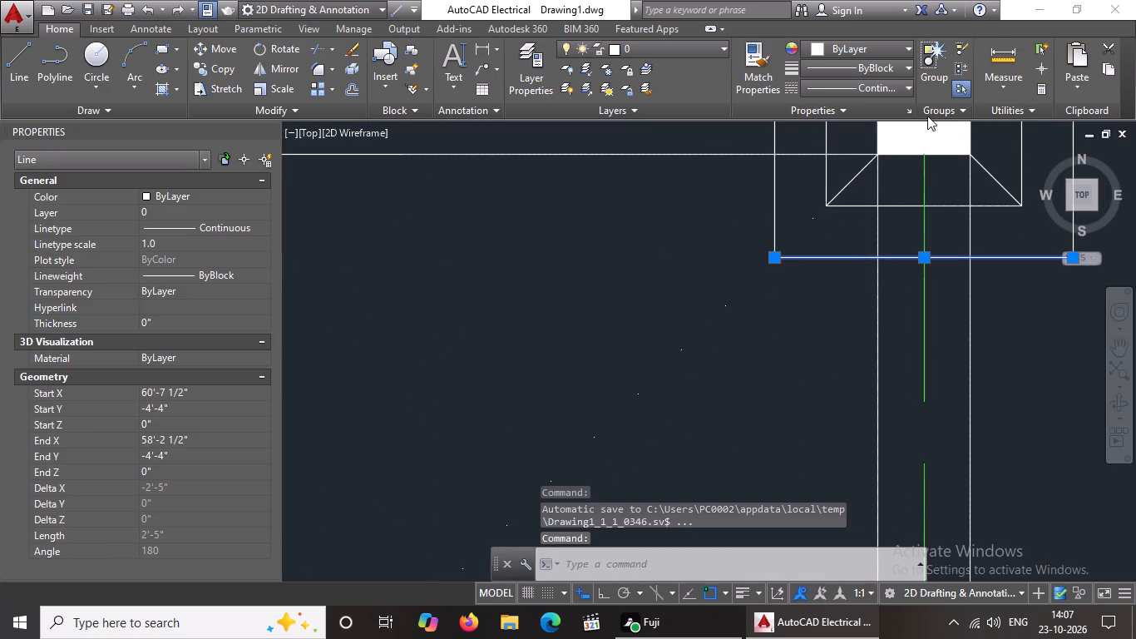
pyautogui.click(894, 91)
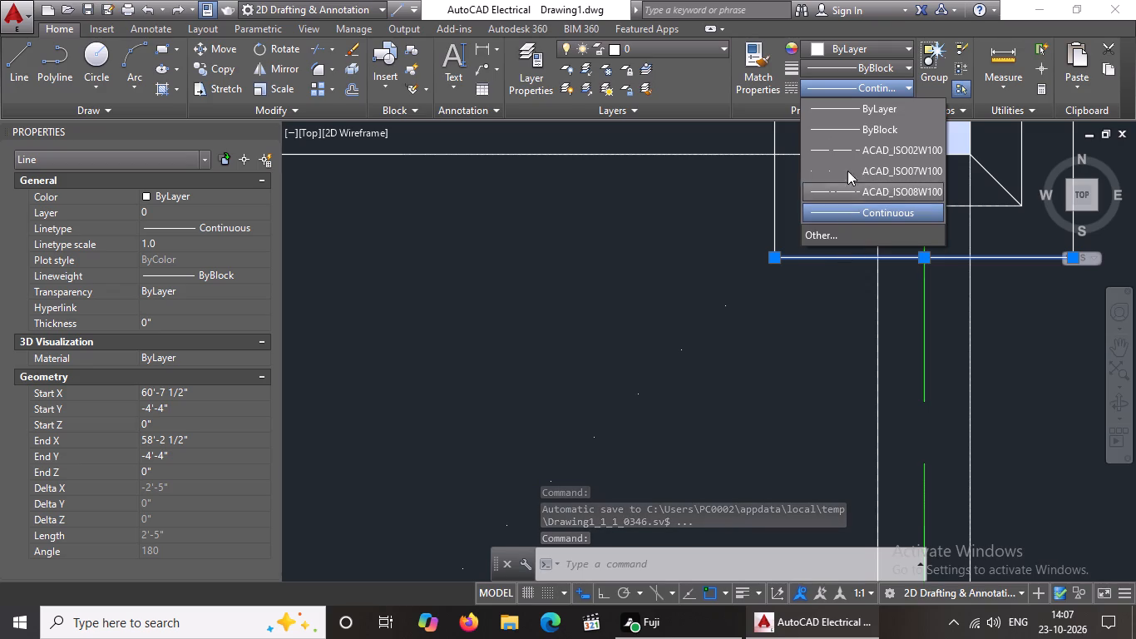
pyautogui.moveTo(853, 151); pyautogui.dragTo(856, 161)
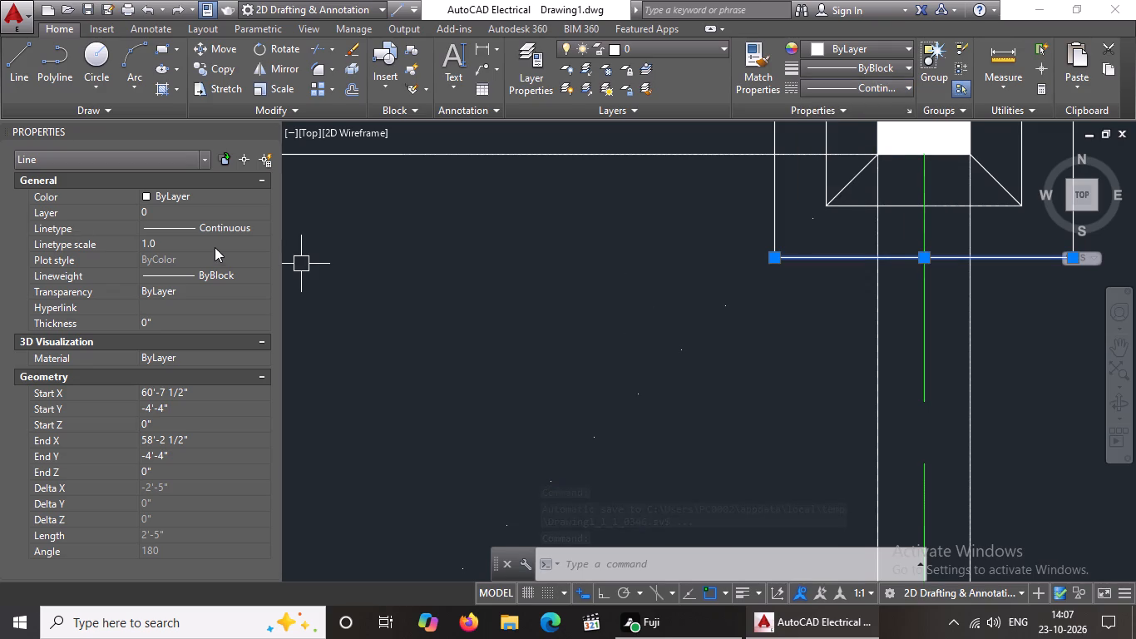
pyautogui.click(215, 246)
pyautogui.press('BackSpace')
pyautogui.press('BackSpace')
pyautogui.press('BackSpace')
pyautogui.press('BackSpace')
pyautogui.write('0.5')
pyautogui.press('Return')
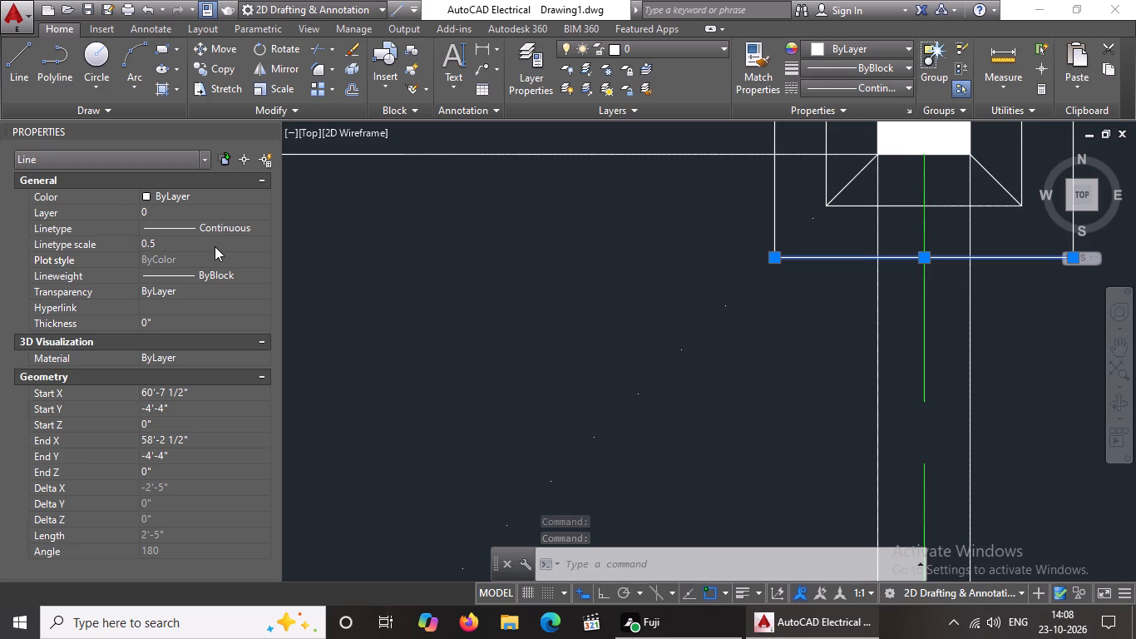
# Assign the ACAD_ISO02W100 linetype to the bottom edge of the fourth footing's outer square.
pyautogui.click(870, 84)
pyautogui.moveTo(857, 152); pyautogui.dragTo(853, 174)
pyautogui.scroll(-1, 742, 326)
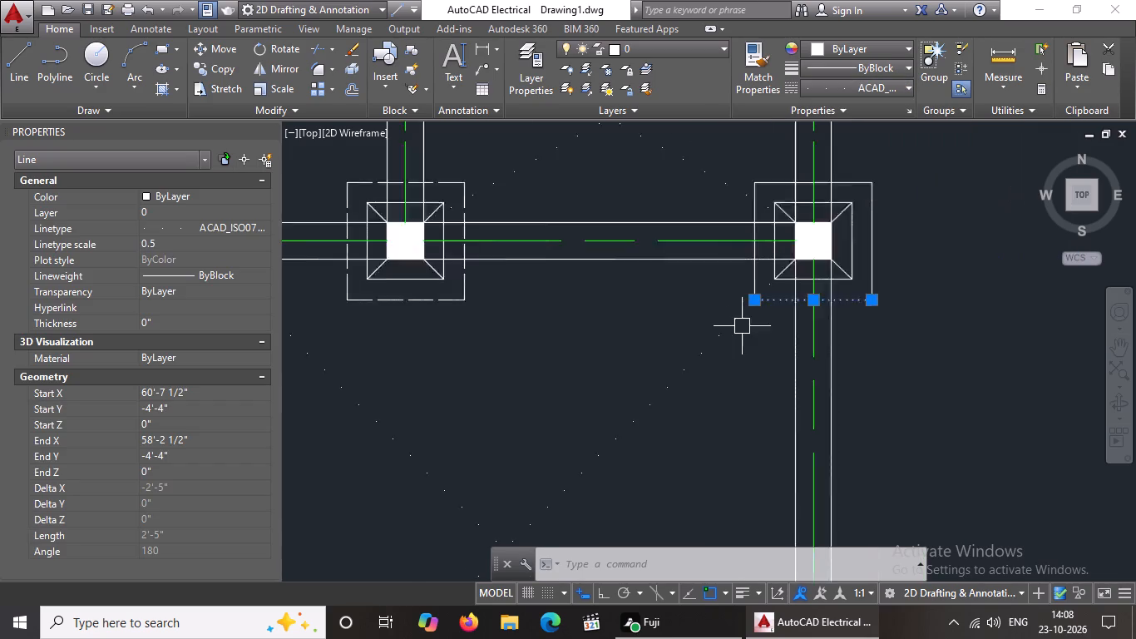
pyautogui.scroll(-2, 742, 326)
pyautogui.click(842, 82)
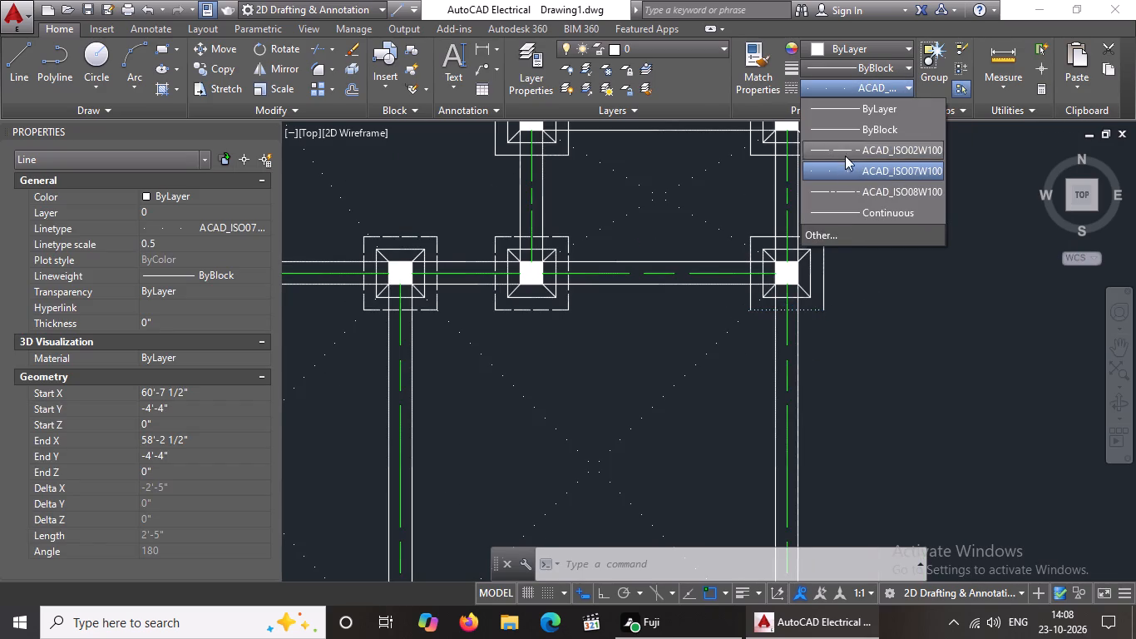
pyautogui.click(846, 151)
# Give the left edge of the fourth footing's outer square linetype ACAD_ISO02W100 and linetype scale 0.5.
pyautogui.scroll(3, 775, 281)
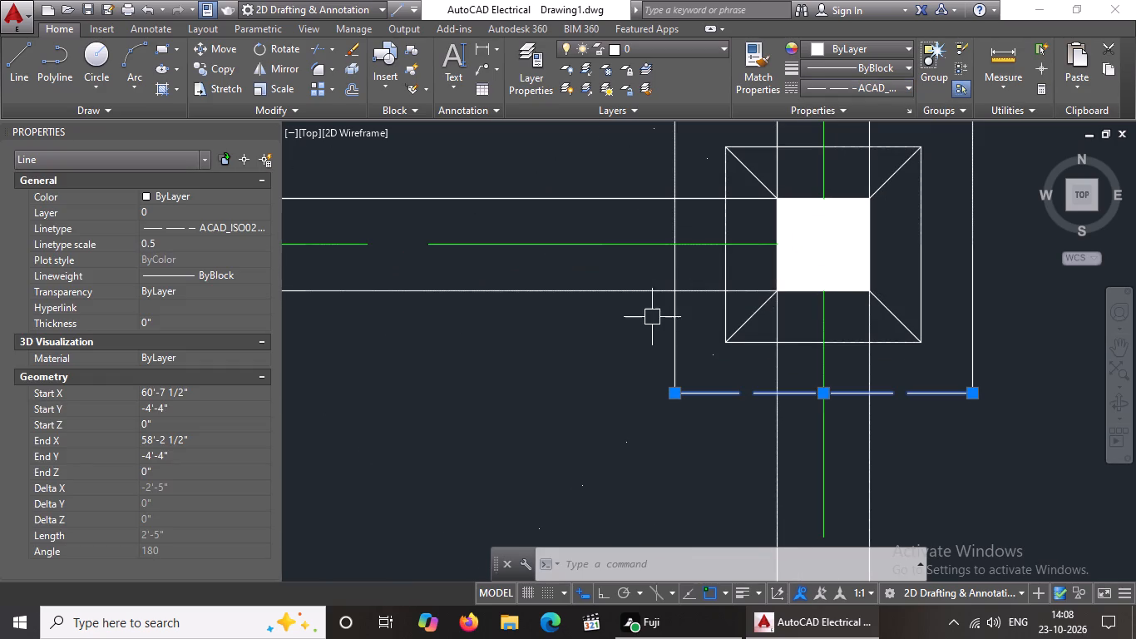
pyautogui.click(675, 303)
pyautogui.click(862, 88)
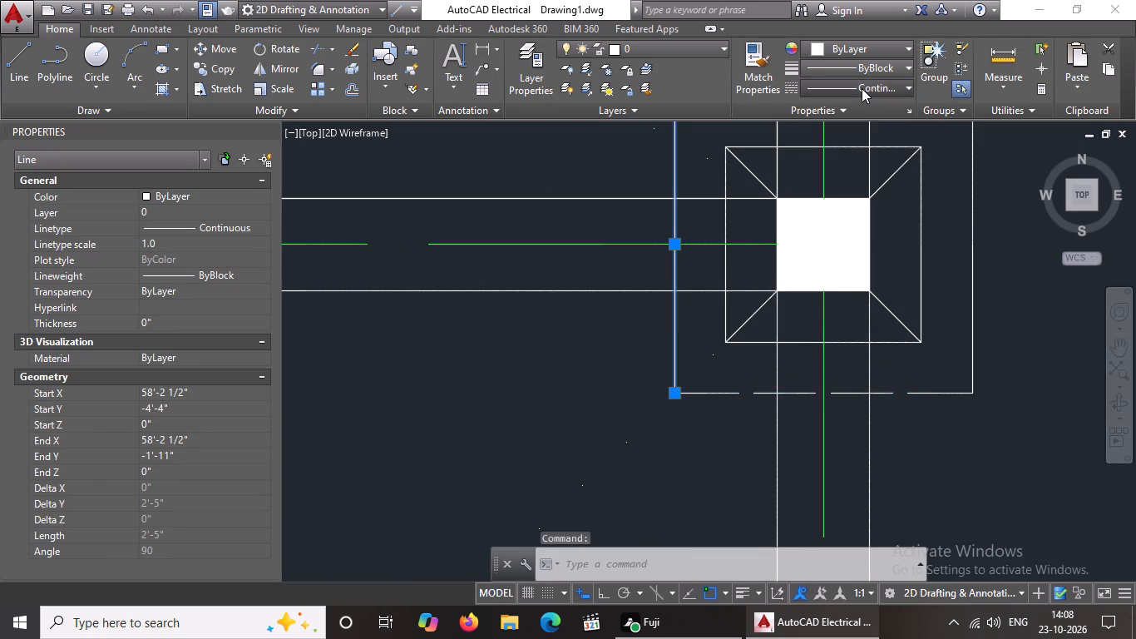
pyautogui.click(838, 145)
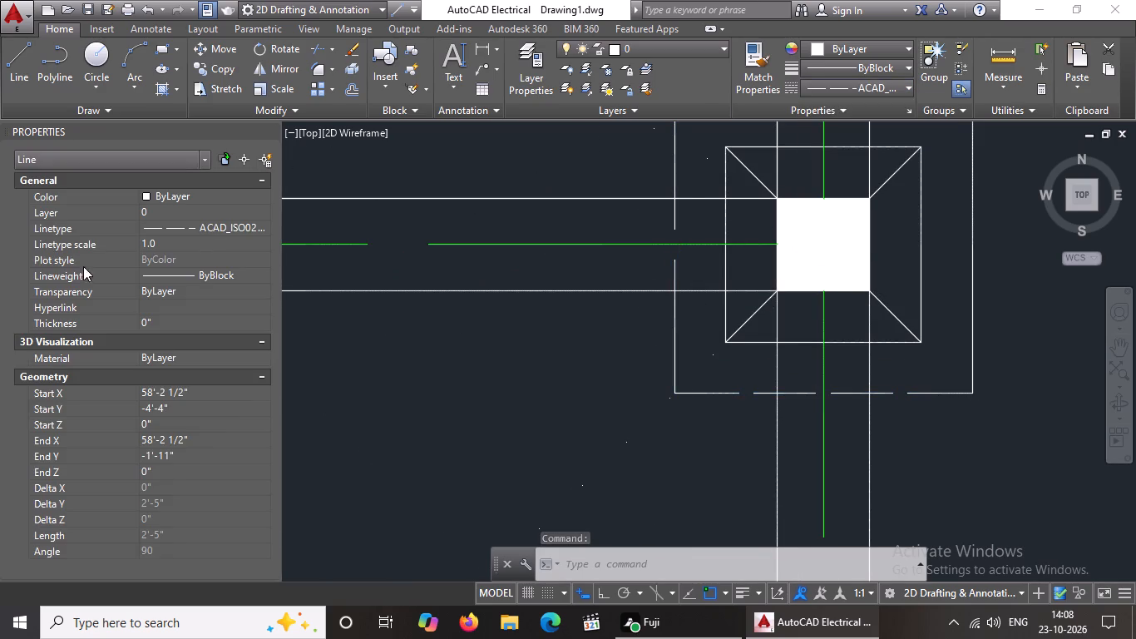
pyautogui.click(169, 245)
pyautogui.press('BackSpace')
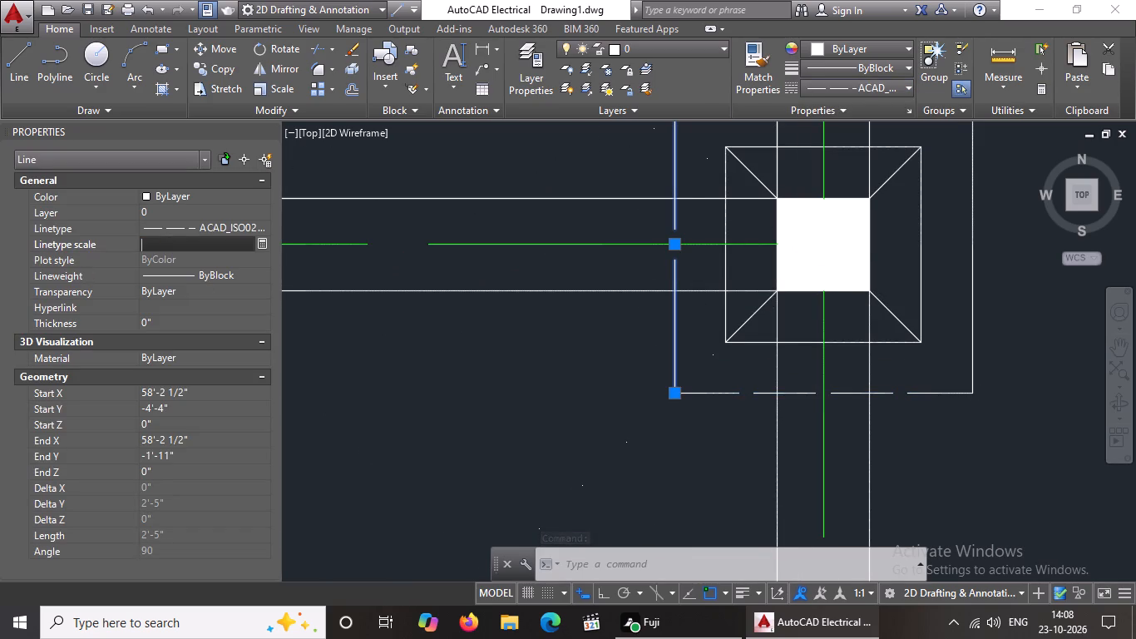
pyautogui.press('BackSpace')
pyautogui.press('BackSpace')
pyautogui.press('BackSpace')
pyautogui.press('BackSpace')
pyautogui.write('0.5')
pyautogui.press('Return')
# Set the right edge of the fourth footing's outer square to linetype ACAD_ISO02W100 and linetype scale 0.5.
pyautogui.scroll(-1, 725, 273)
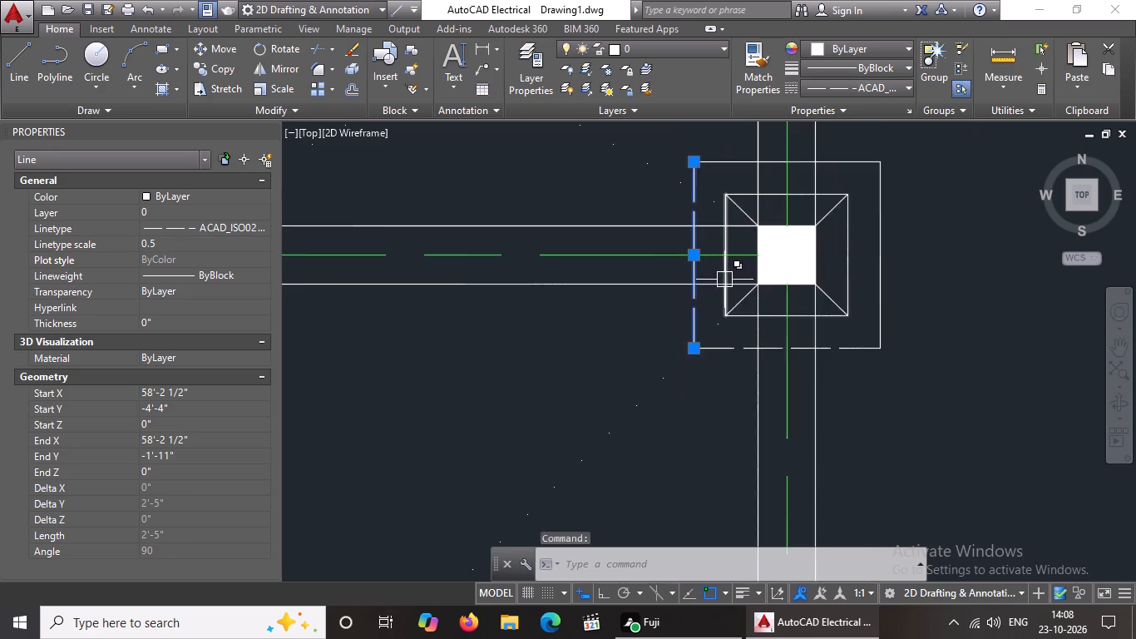
pyautogui.scroll(-1, 724, 280)
pyautogui.click(816, 206)
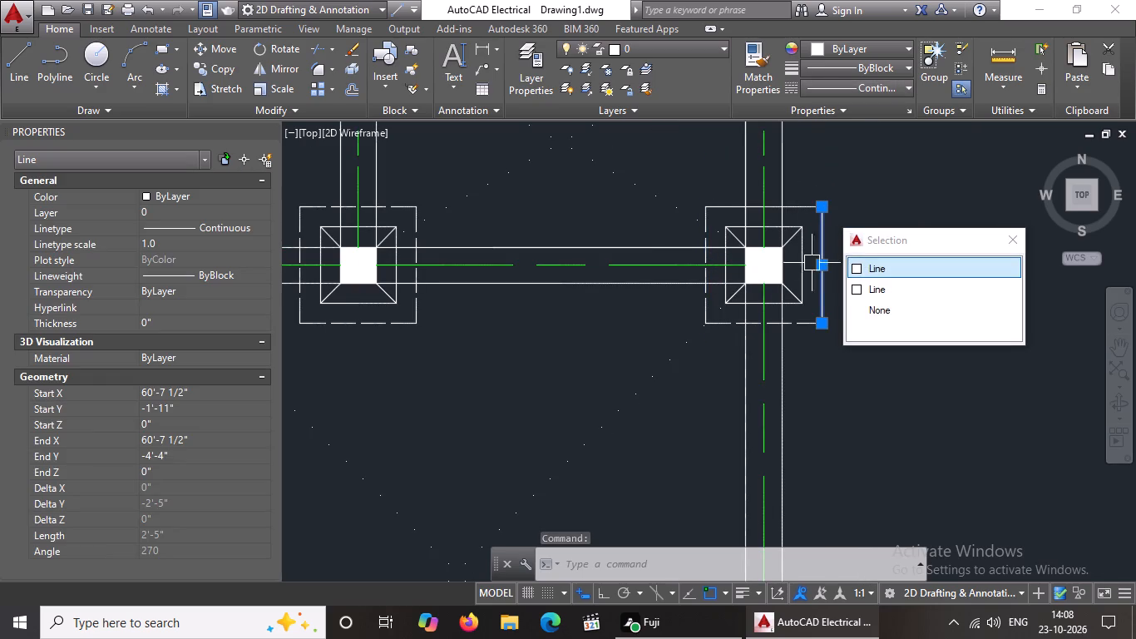
pyautogui.click(846, 91)
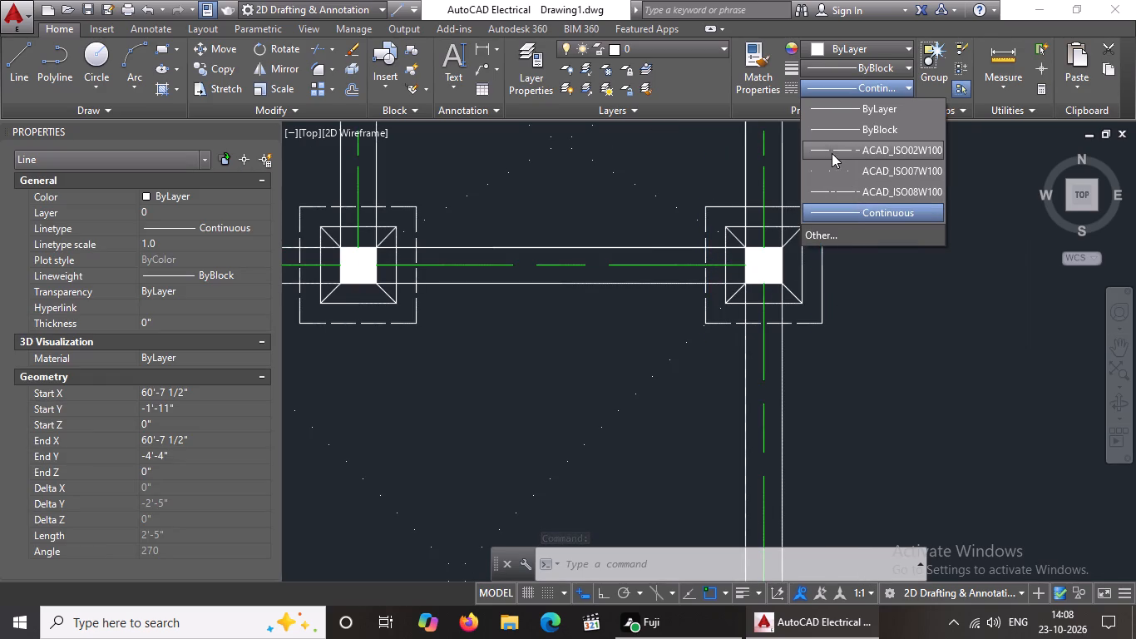
pyautogui.click(831, 146)
pyautogui.click(154, 244)
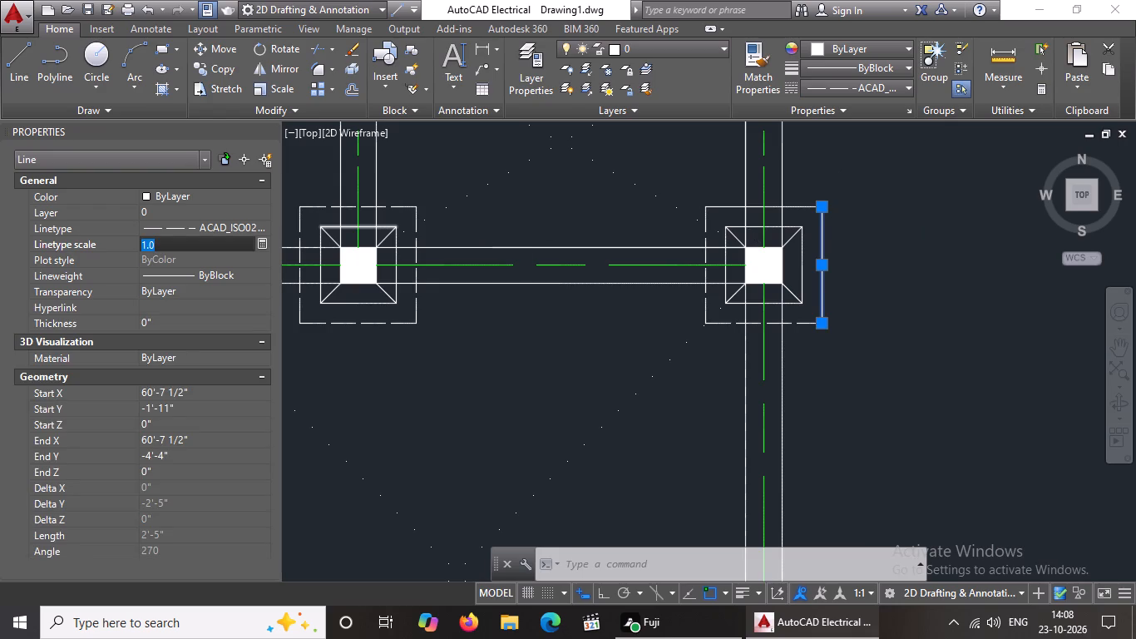
pyautogui.press('BackSpace')
pyautogui.press('BackSpace')
pyautogui.write('0.5')
pyautogui.press('Return')
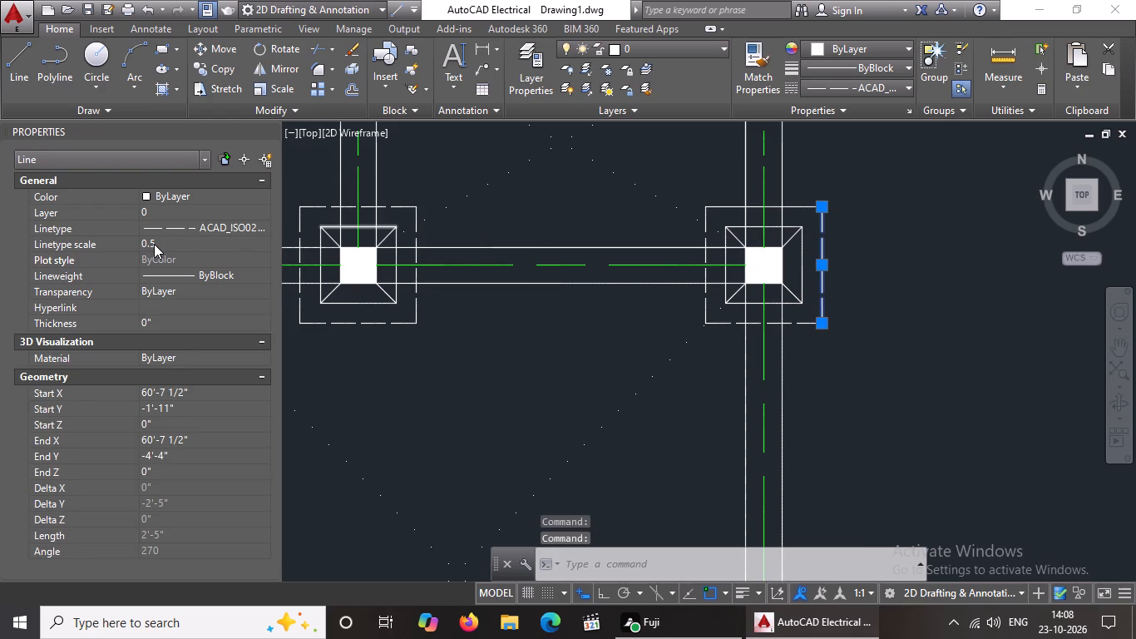
# Change the top edge of the fourth footing's outer square to the ACAD_ISO02W100 linetype with a linetype scale of 0.5.
pyautogui.click(719, 208)
pyautogui.click(858, 92)
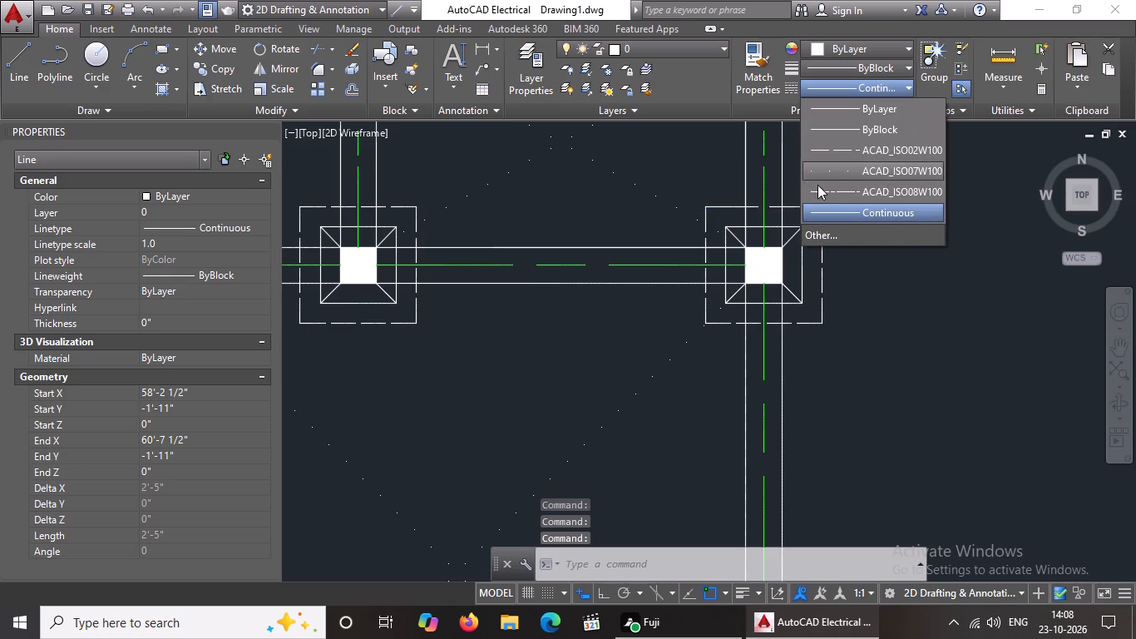
pyautogui.click(827, 151)
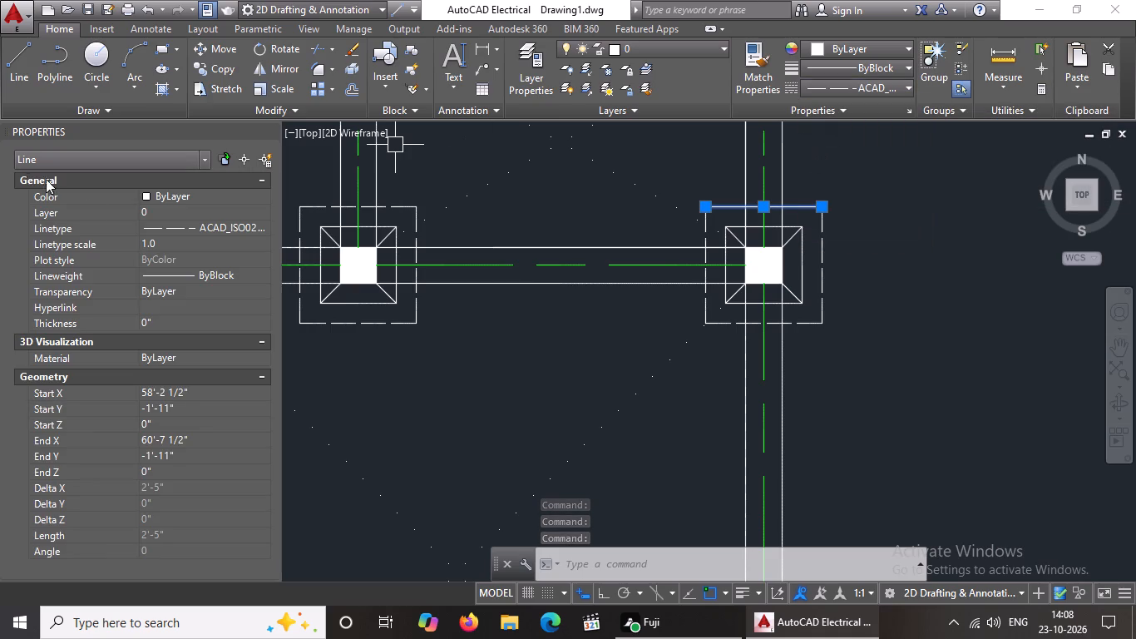
pyautogui.click(199, 243)
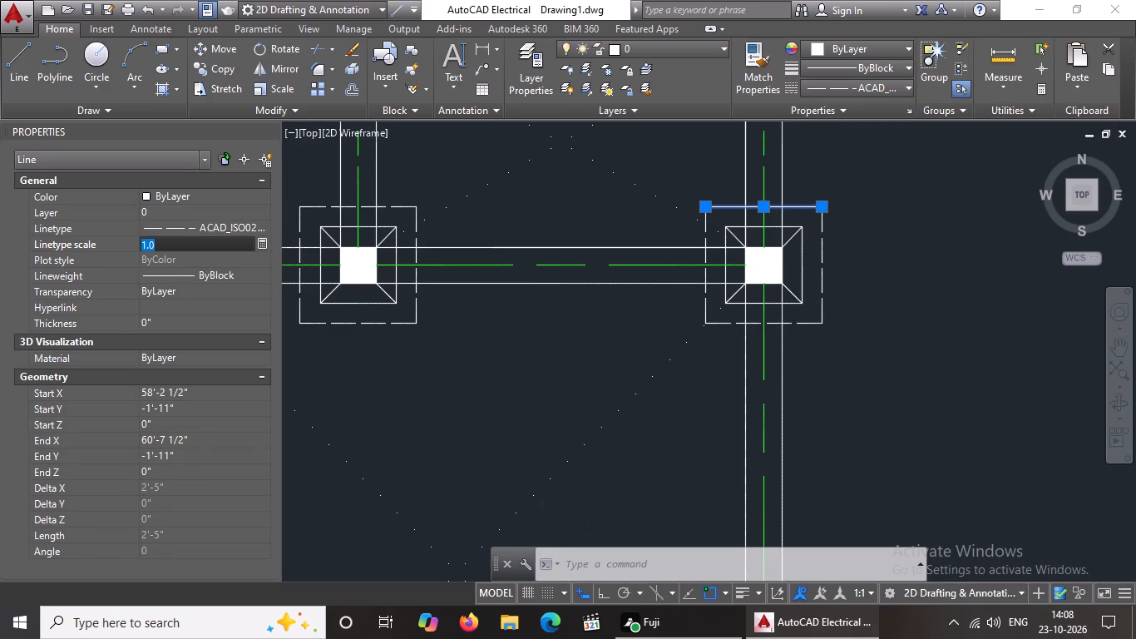
pyautogui.press('BackSpace')
pyautogui.press('BackSpace')
pyautogui.press('BackSpace')
pyautogui.write('0.5')
pyautogui.press('Return')
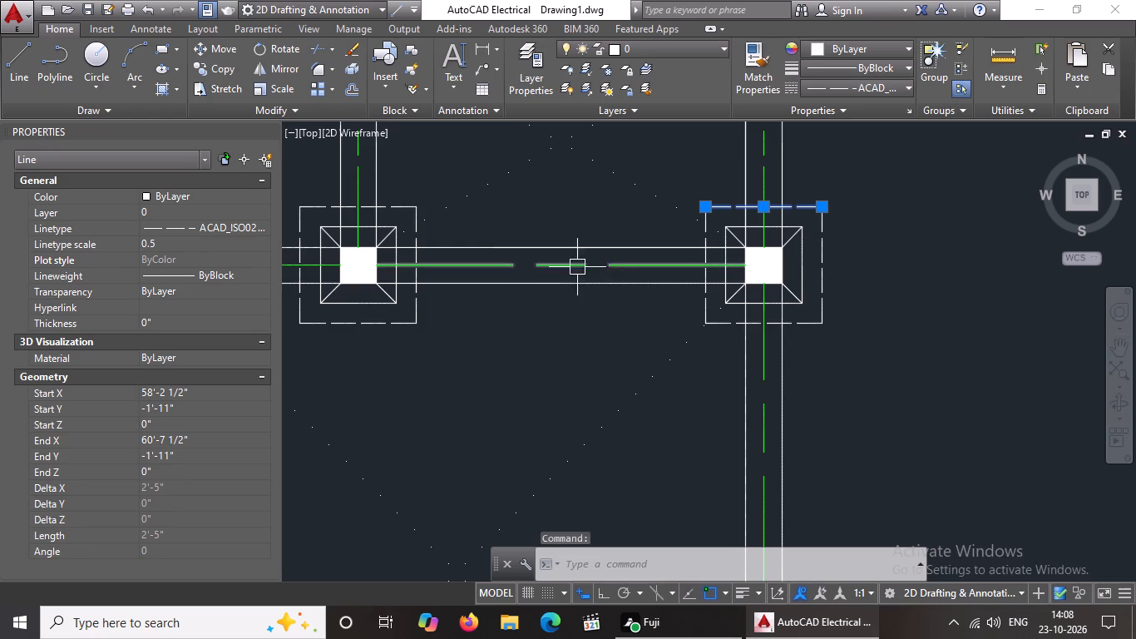
pyautogui.scroll(-3, 619, 275)
pyautogui.scroll(4, 658, 279)
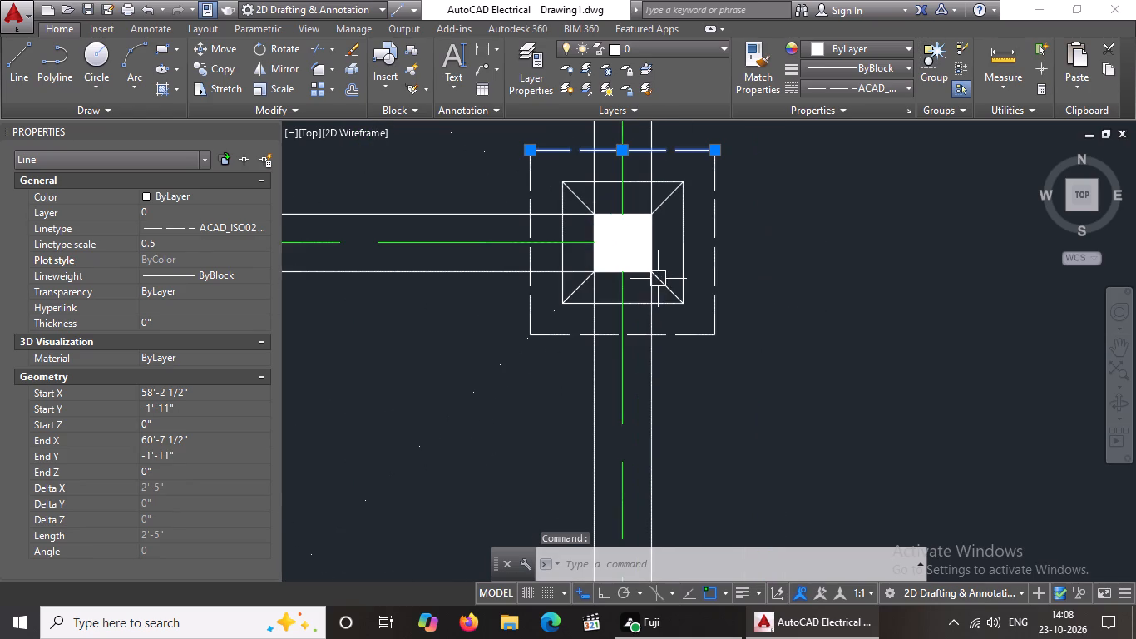
# Change the top edge of the fifth footing's outer square, one row above the dashed footings, to linetype ACAD_ISO02W100 with linetype scale 0.5.
pyautogui.click(526, 286)
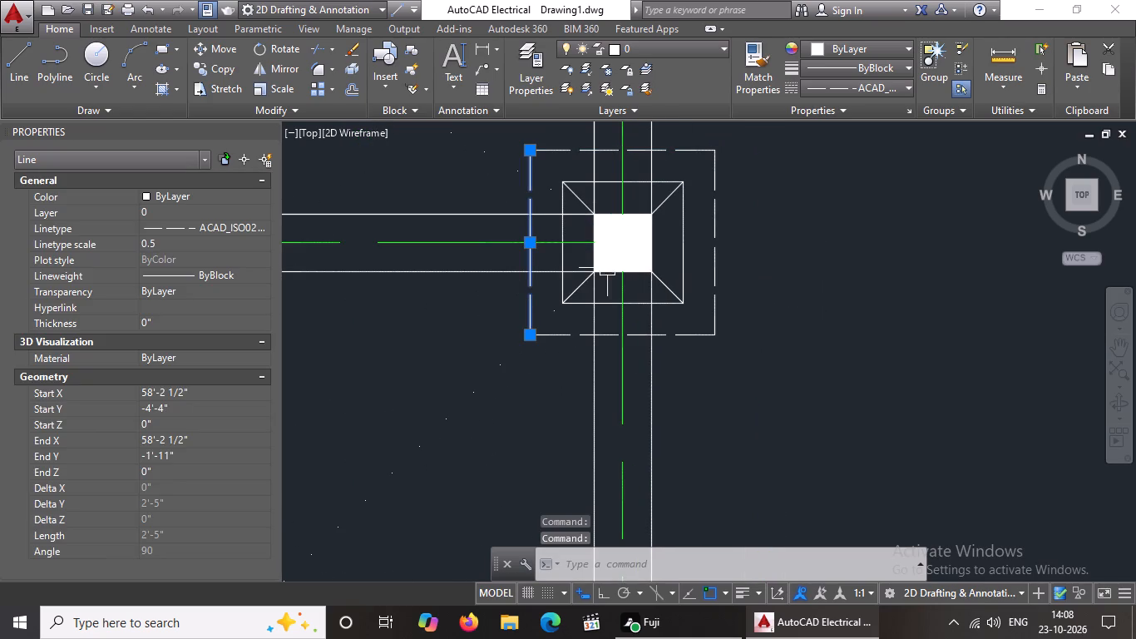
pyautogui.click(715, 250)
pyautogui.scroll(-6, 714, 256)
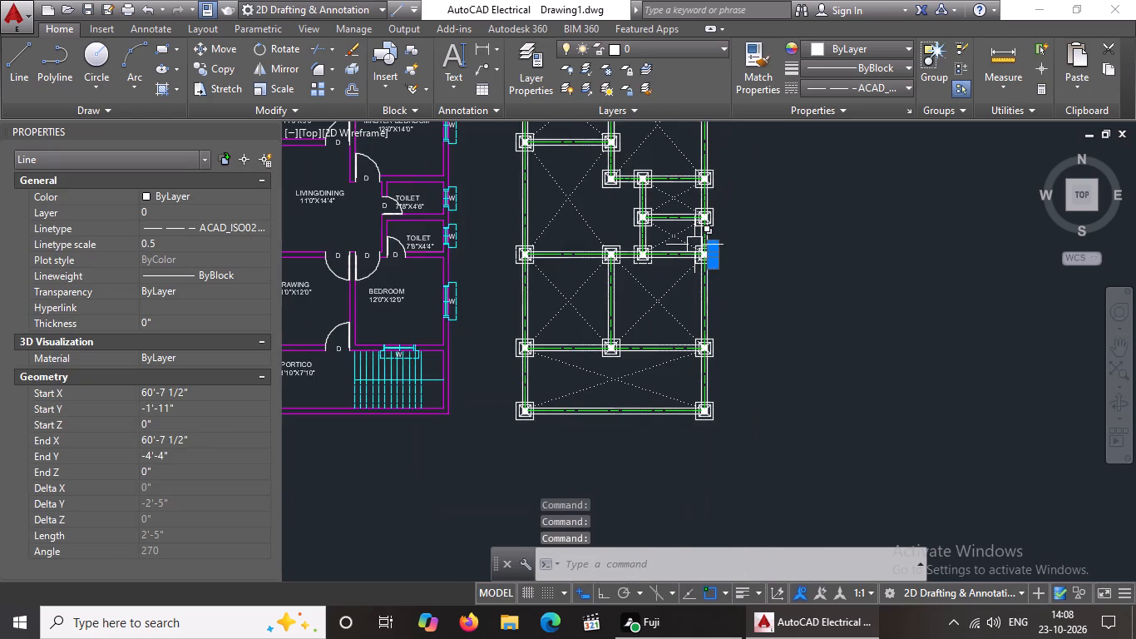
pyautogui.scroll(4, 675, 202)
pyautogui.click(482, 245)
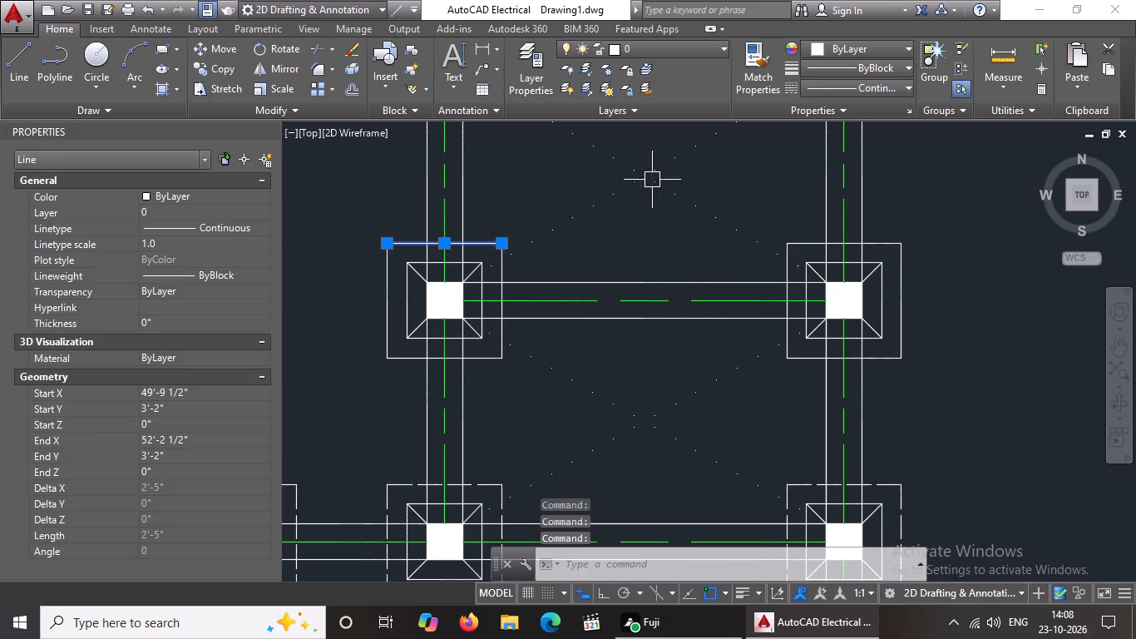
pyautogui.click(889, 93)
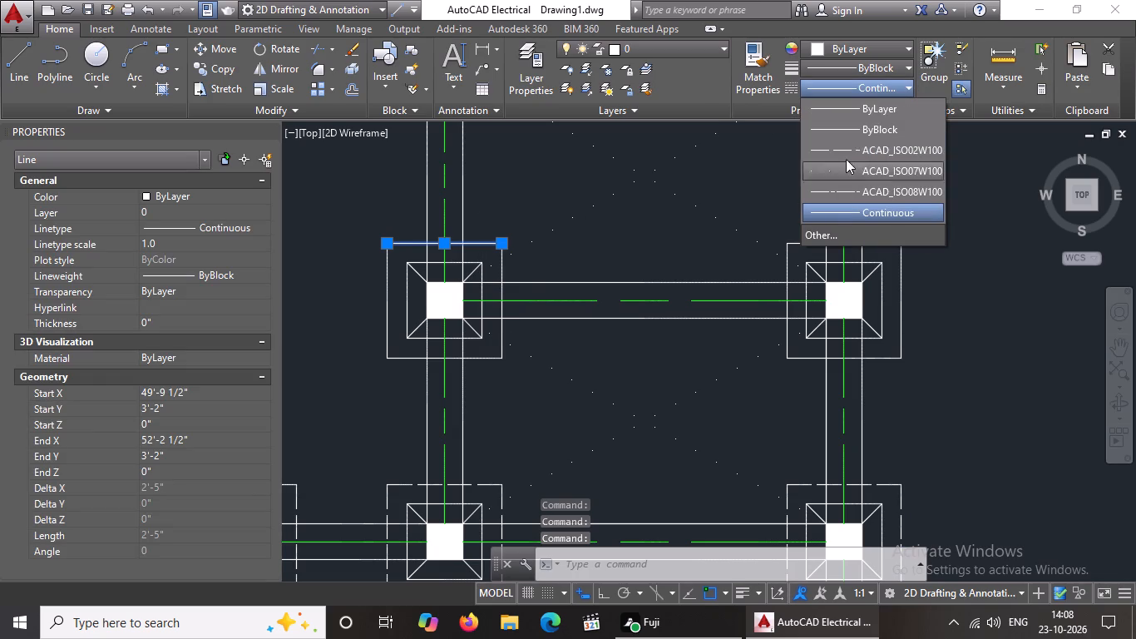
pyautogui.click(844, 144)
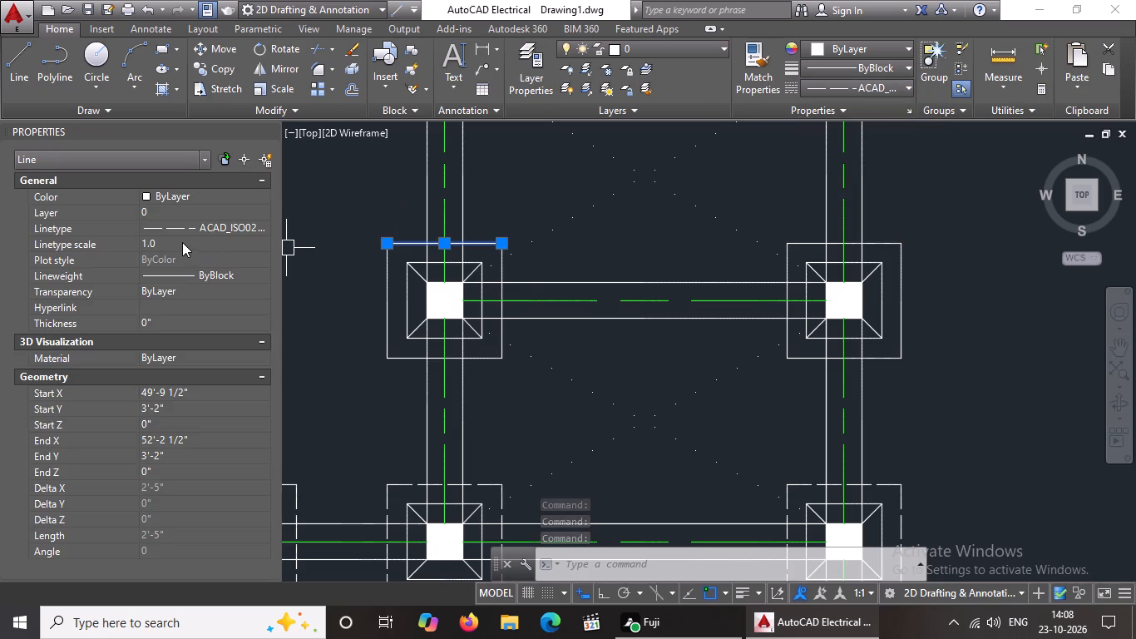
pyautogui.click(182, 242)
pyautogui.press('BackSpace')
pyautogui.press('BackSpace')
pyautogui.press('BackSpace')
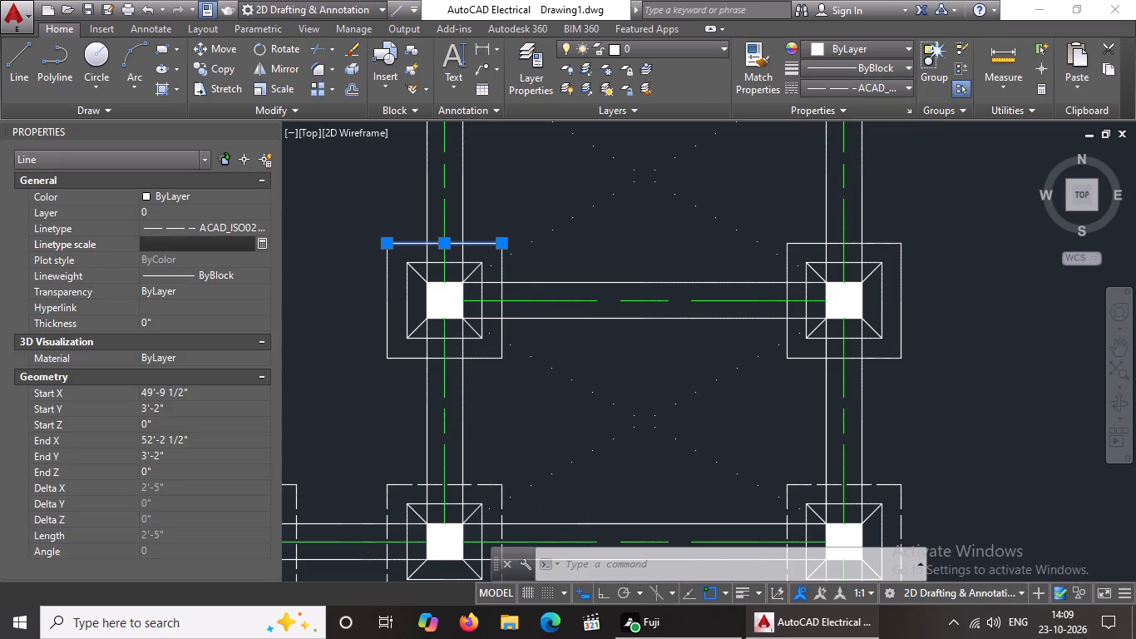
pyautogui.write('0.5')
pyautogui.press('Return')
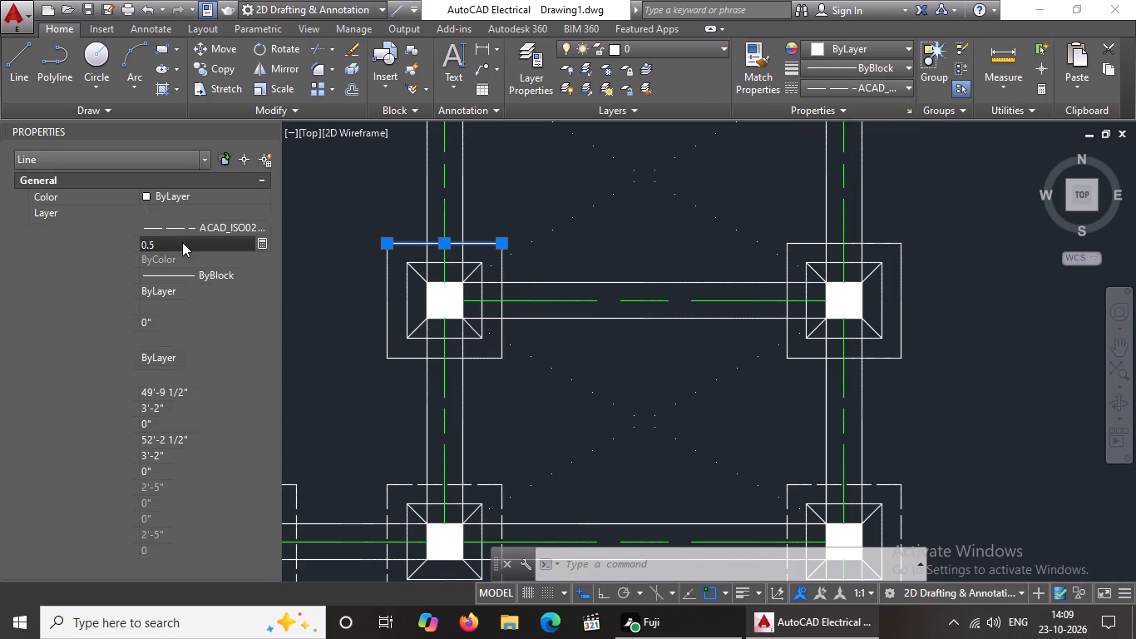
# Give the left edge of the fifth footing's outer square linetype ACAD_ISO02W100 and linetype scale 0.5.
pyautogui.click(383, 341)
pyautogui.click(837, 86)
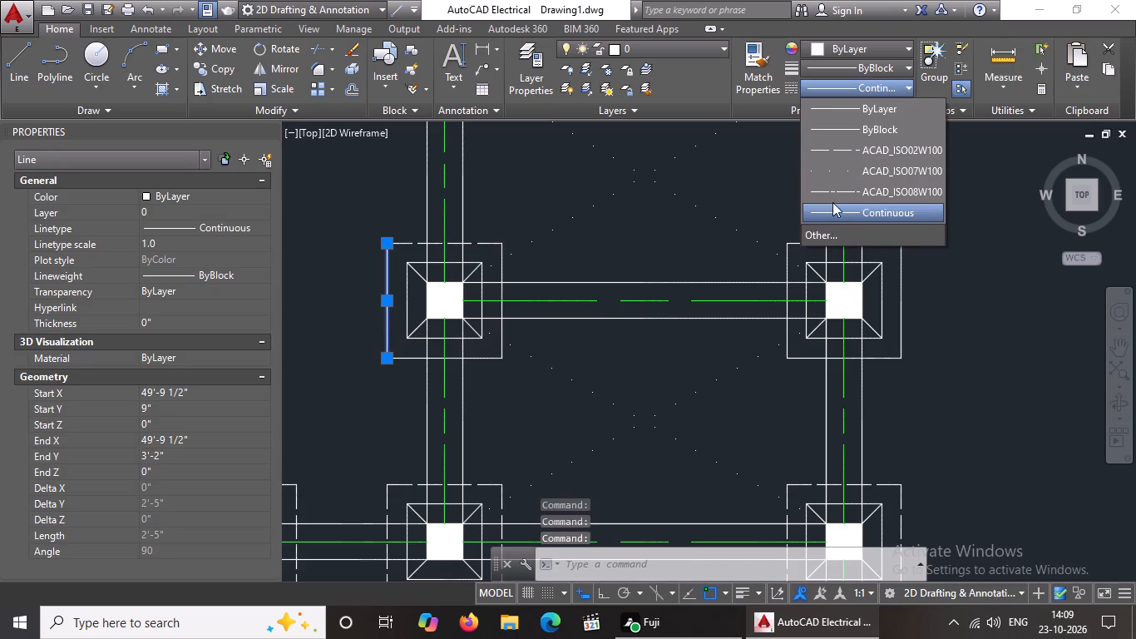
pyautogui.click(827, 153)
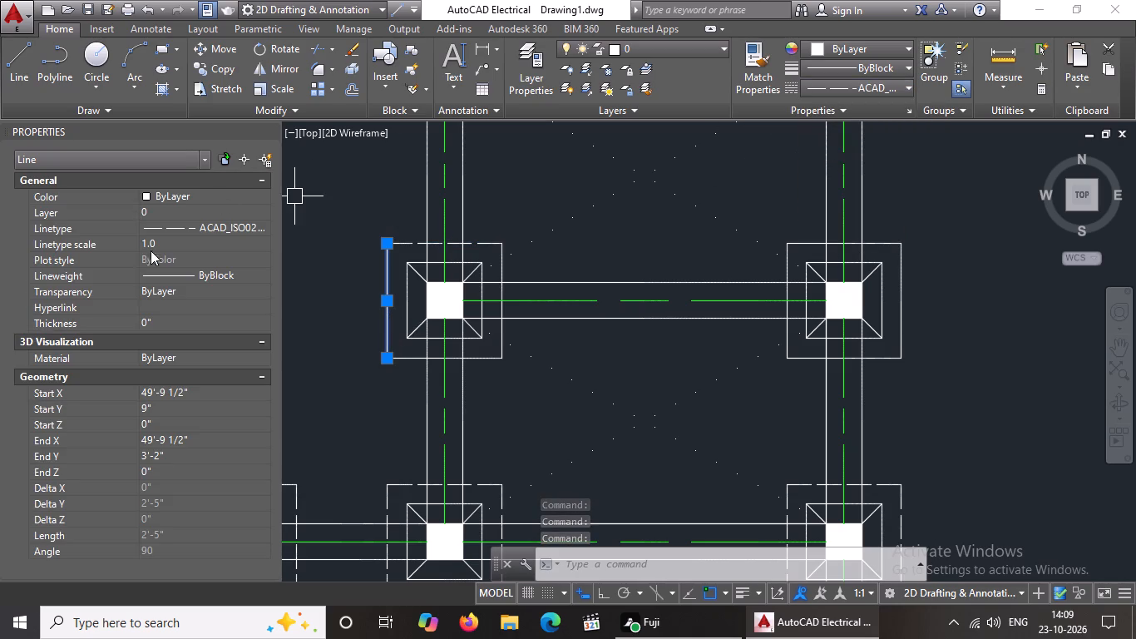
pyautogui.click(157, 238)
pyautogui.press('BackSpace')
pyautogui.press('BackSpace')
pyautogui.press('BackSpace')
pyautogui.write('0.5')
pyautogui.press('Return')
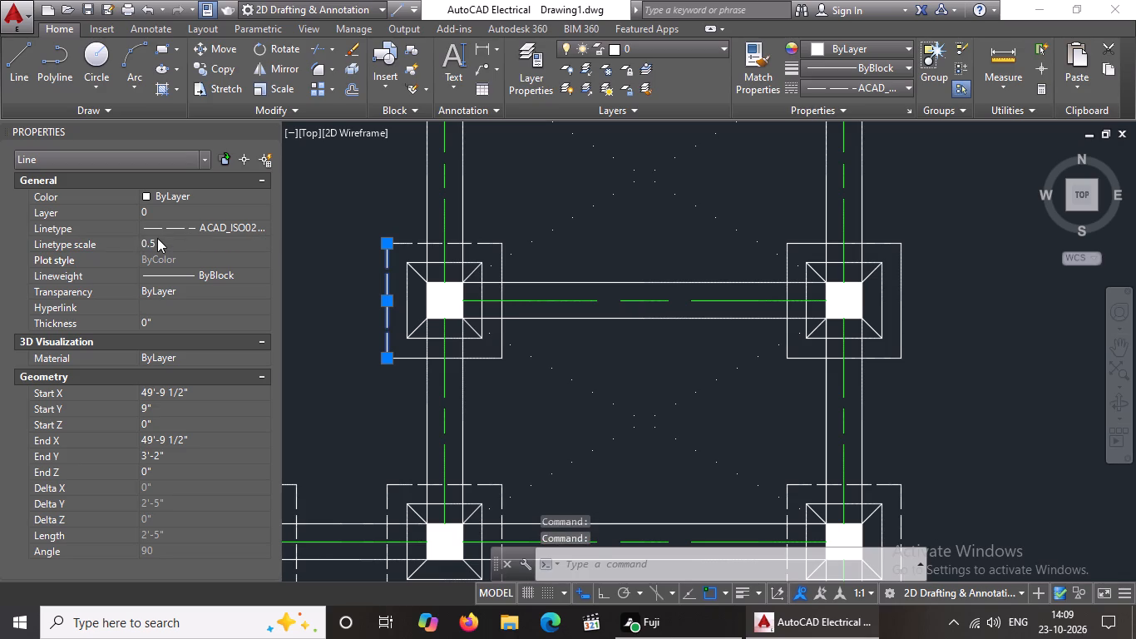
# Set the bottom edge of the fifth footing's outer square to linetype ACAD_ISO02W100 and linetype scale 0.5.
pyautogui.click(488, 357)
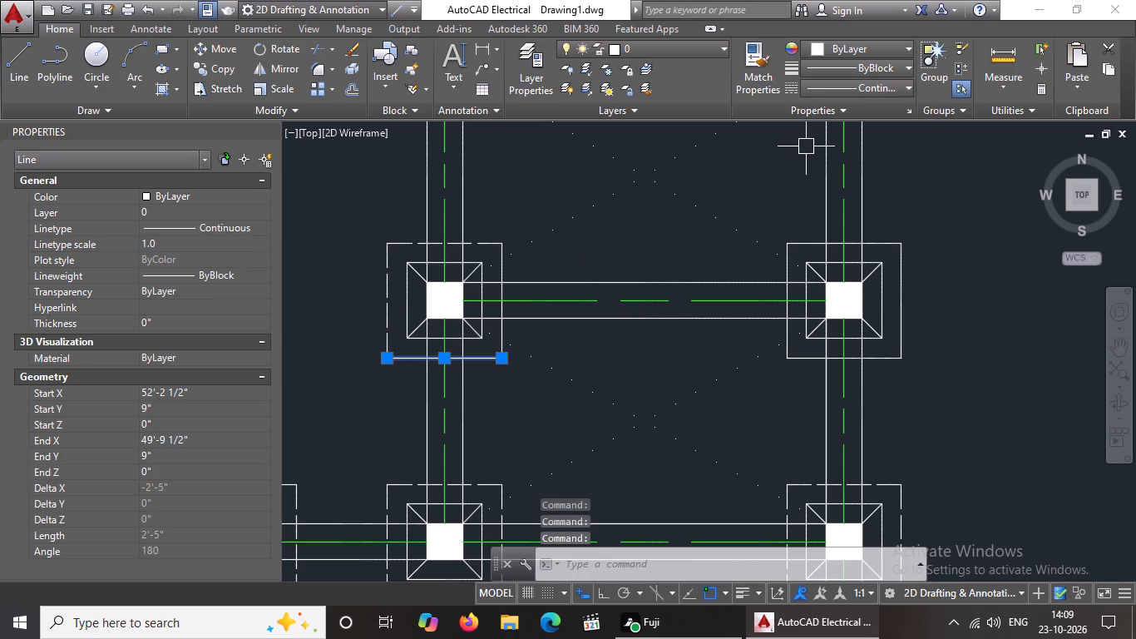
pyautogui.click(854, 89)
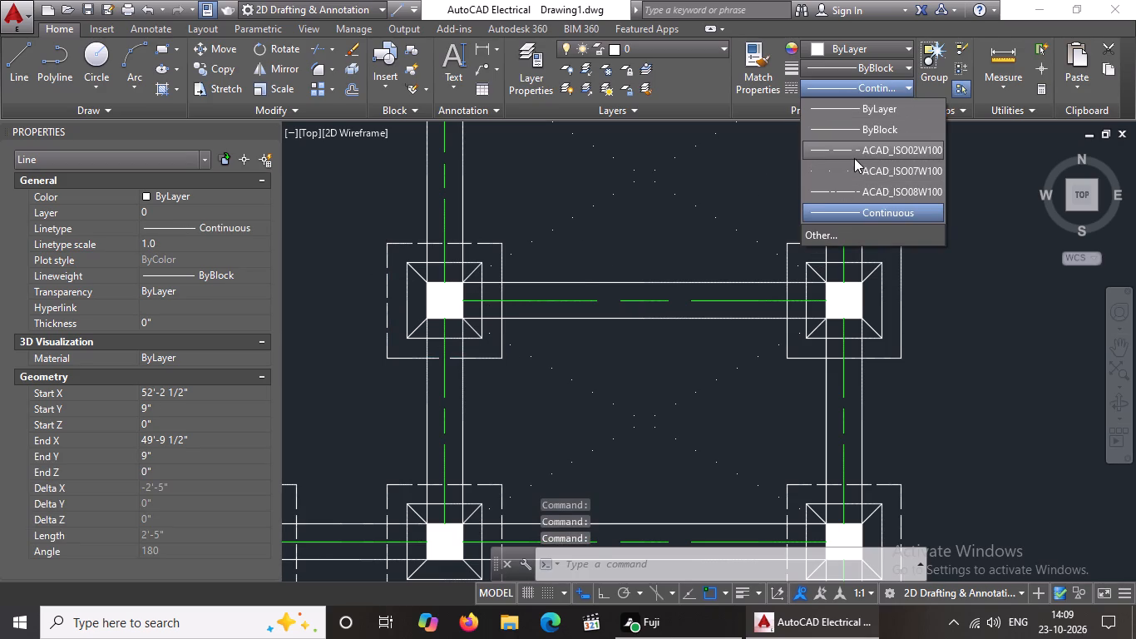
pyautogui.click(855, 143)
pyautogui.click(170, 240)
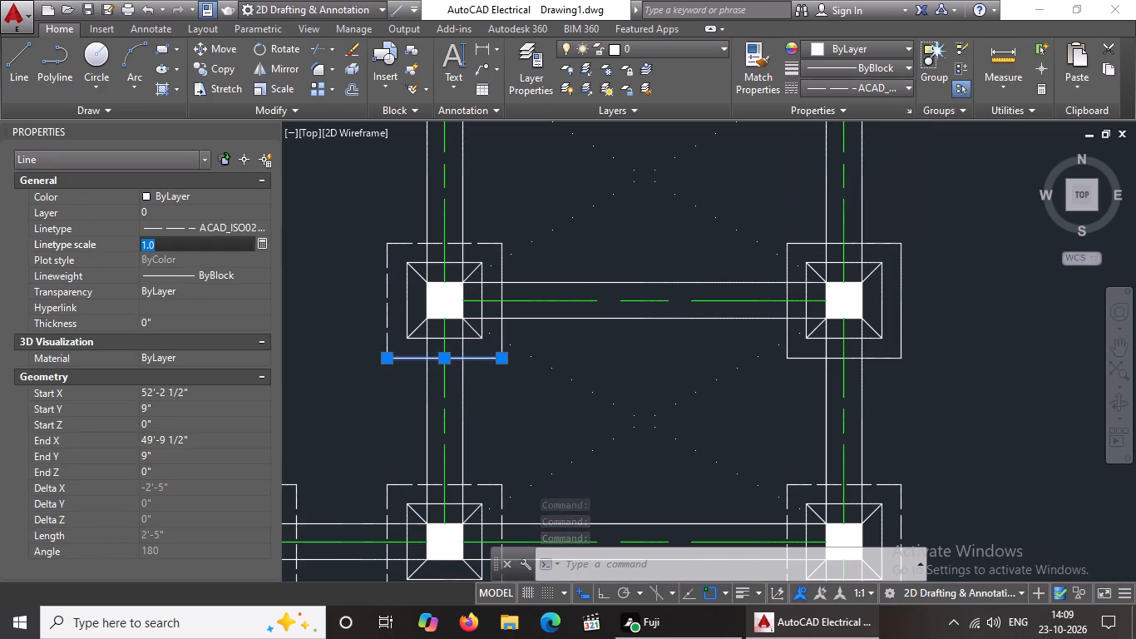
pyautogui.press('BackSpace')
pyautogui.press('BackSpace')
pyautogui.press('BackSpace')
pyautogui.press('BackSpace')
pyautogui.write('0.5')
pyautogui.press('Return')
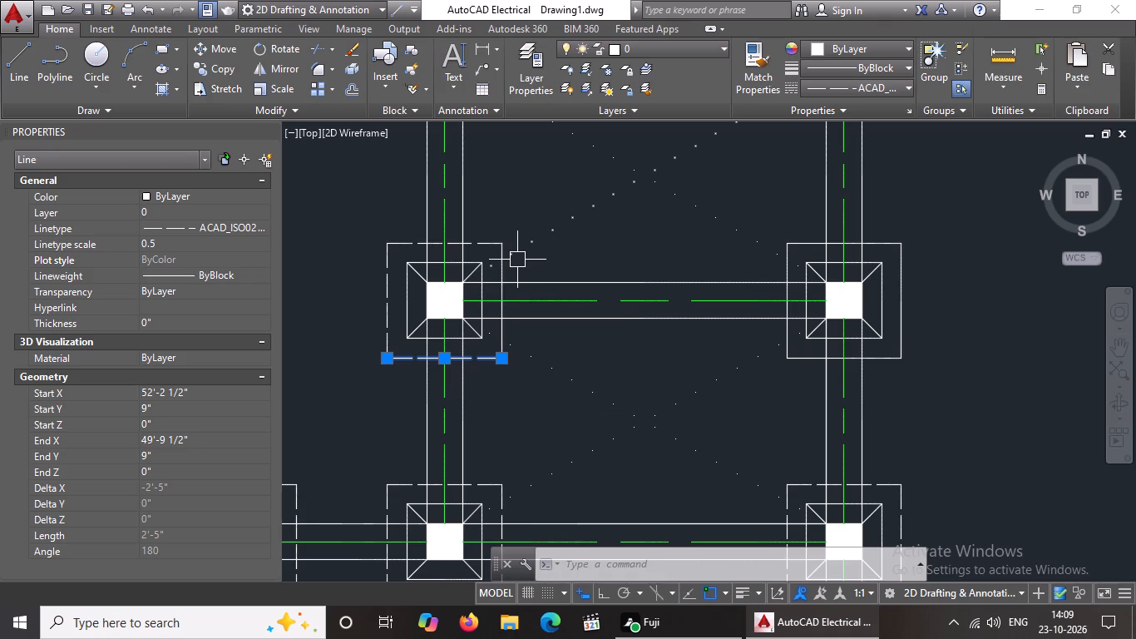
# Change the right edge of the fifth footing's outer square to the ACAD_ISO02W100 linetype with a linetype scale of 0.5.
pyautogui.scroll(2, 506, 275)
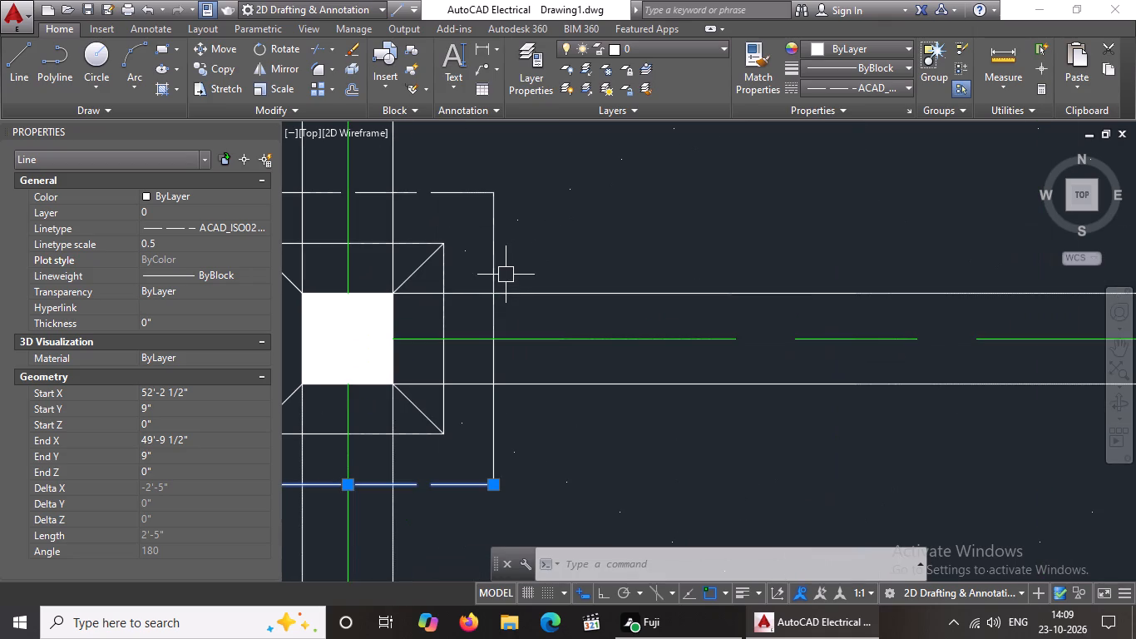
pyautogui.click(486, 274)
pyautogui.click(491, 272)
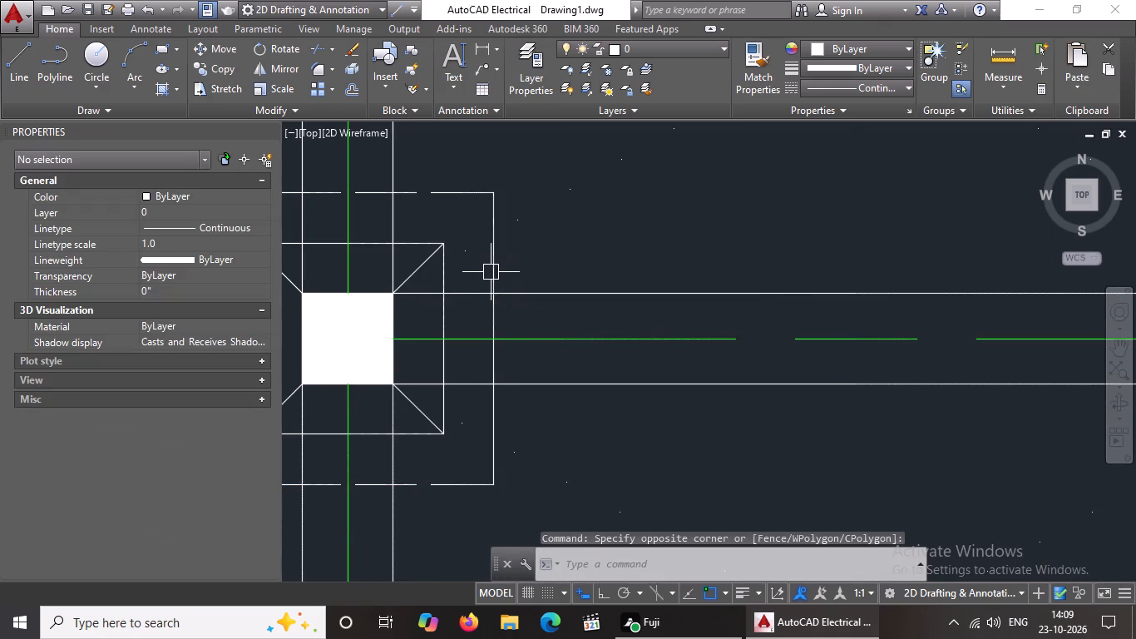
pyautogui.click(497, 258)
pyautogui.click(878, 87)
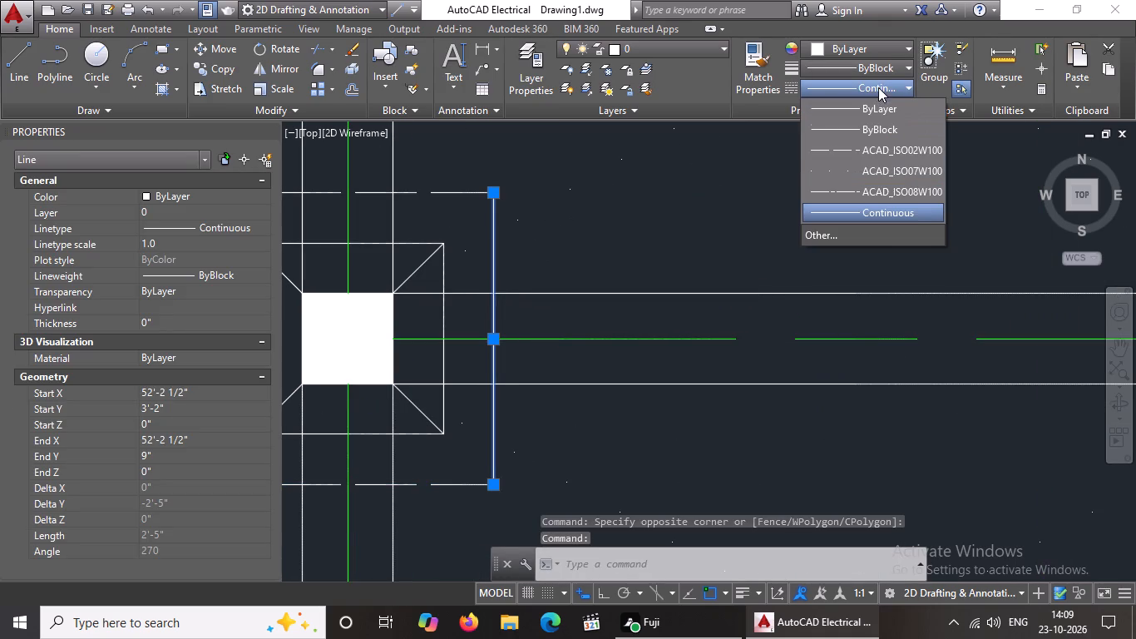
pyautogui.click(852, 146)
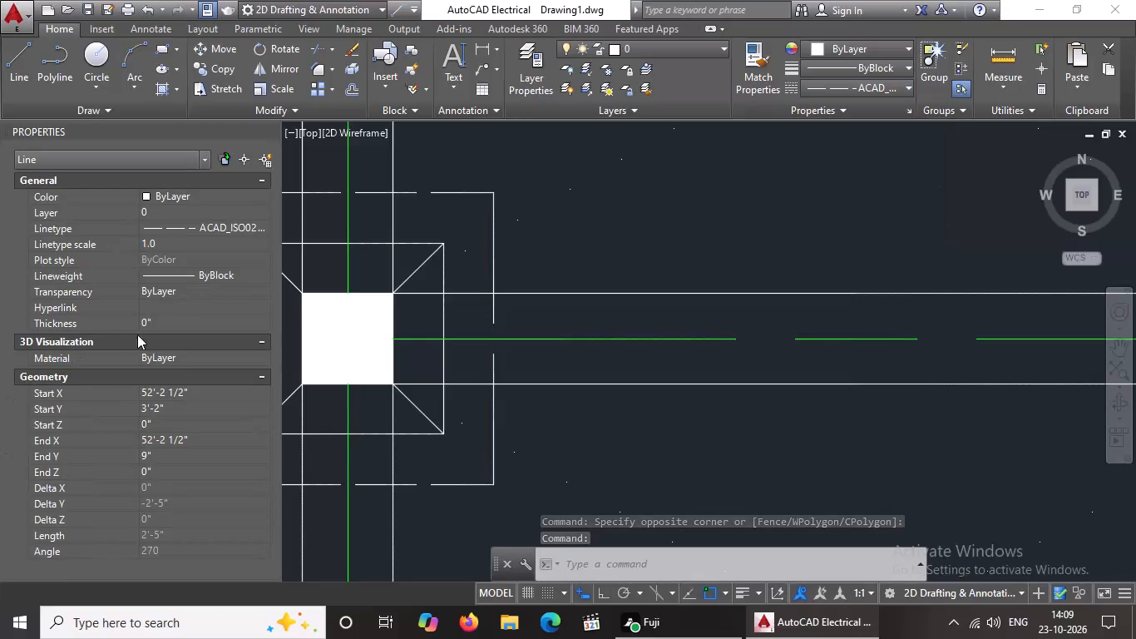
pyautogui.click(172, 244)
pyautogui.press('BackSpace')
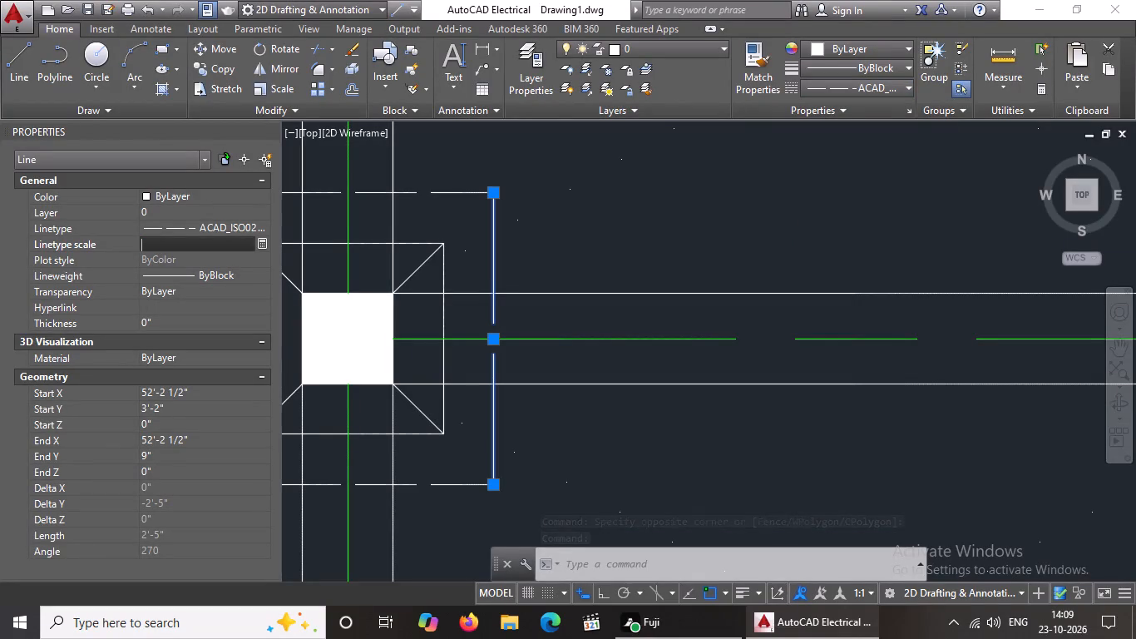
pyautogui.press('BackSpace')
pyautogui.press('BackSpace')
pyautogui.write('0.5')
pyautogui.press('Return')
# Set the bottom edge of the sixth footing's outer square, at the right end of the same beam, to linetype ACAD_ISO02W100 at scale 0.5.
pyautogui.scroll(-4, 436, 290)
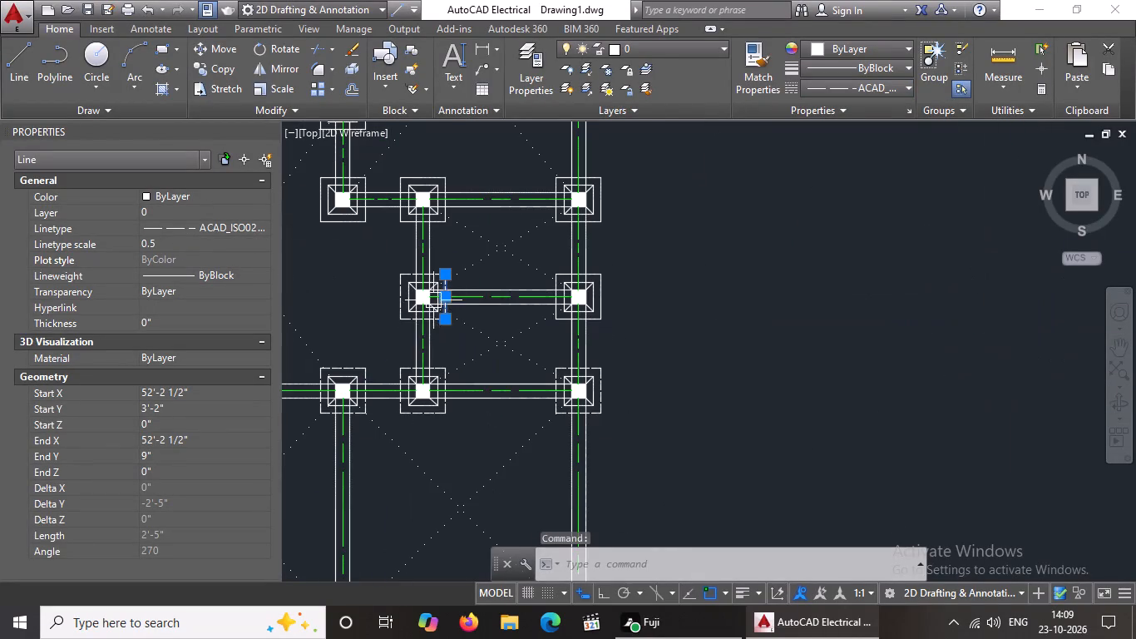
pyautogui.scroll(3, 563, 315)
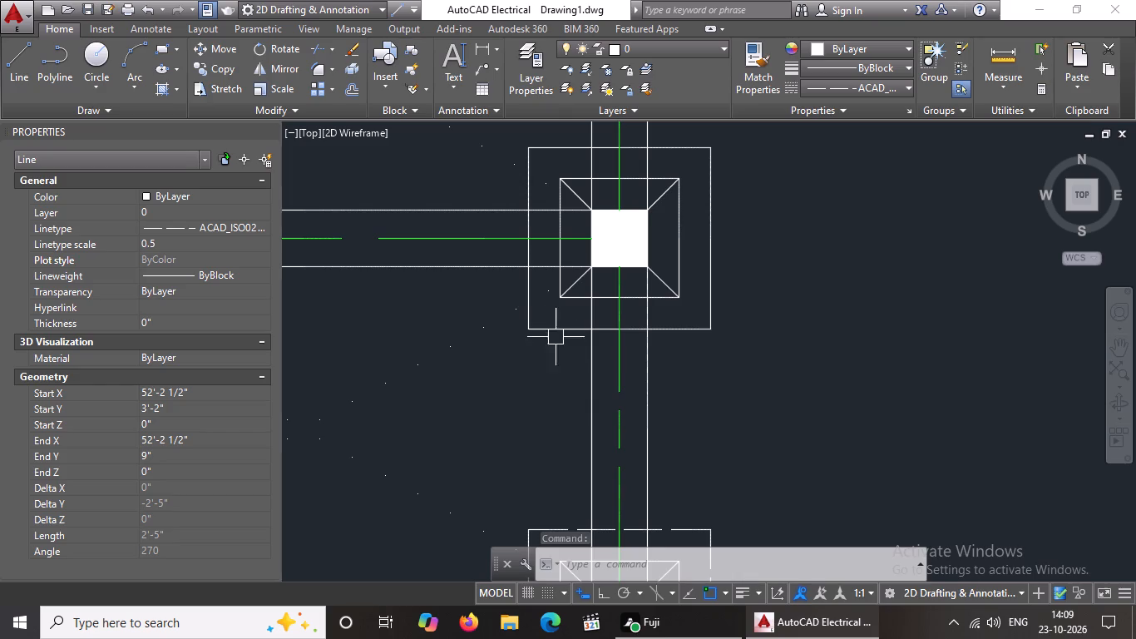
pyautogui.press('Escape')
pyautogui.click(571, 330)
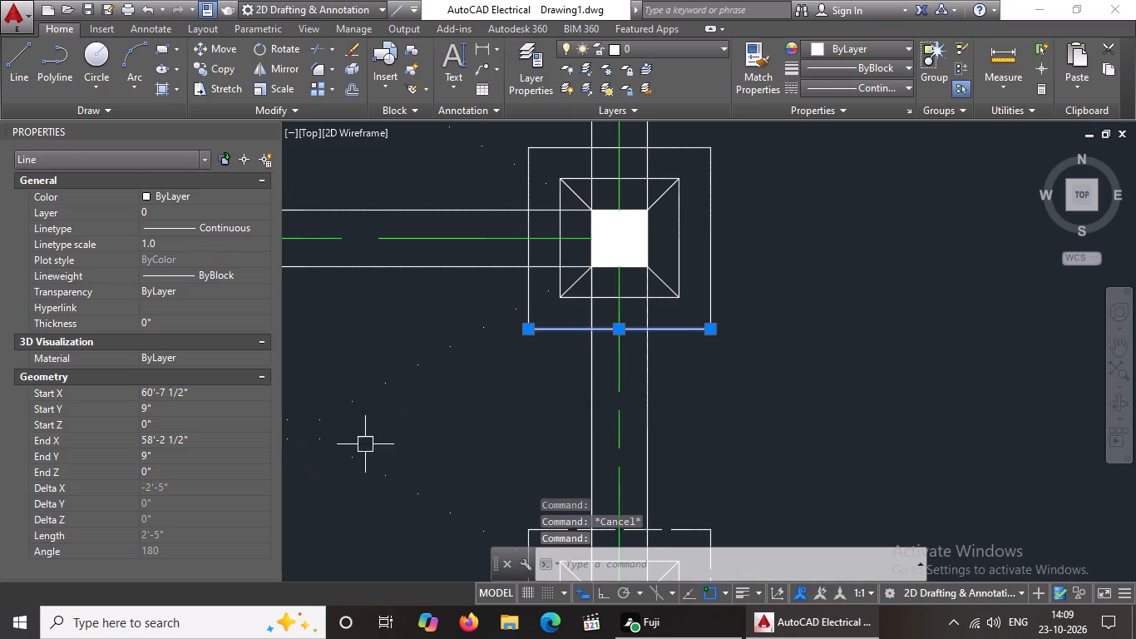
pyautogui.click(863, 81)
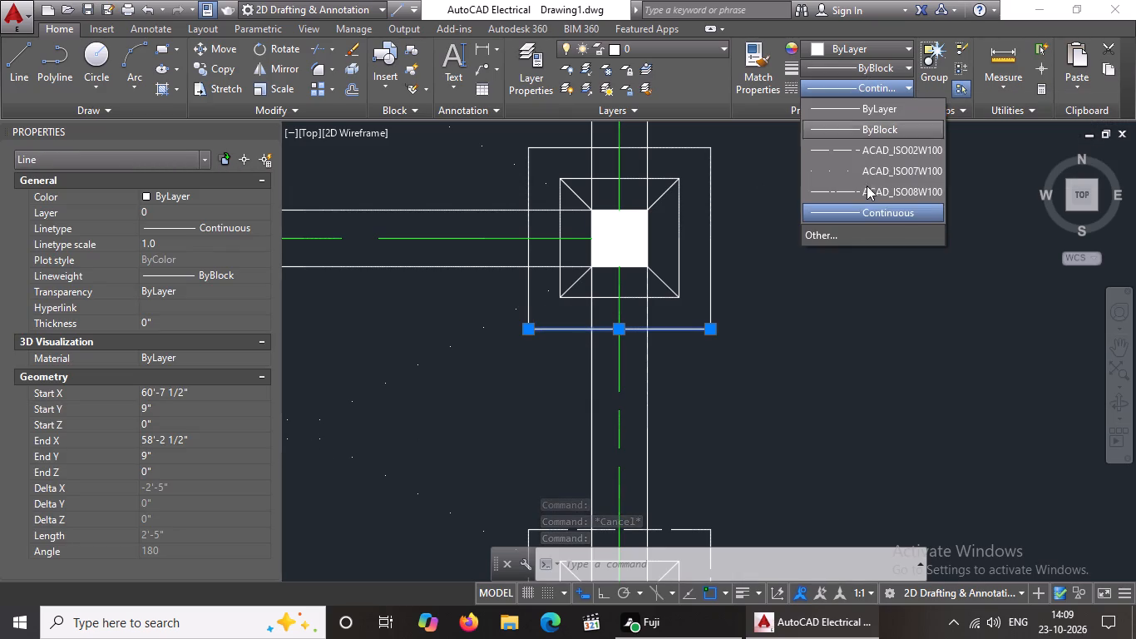
pyautogui.click(828, 147)
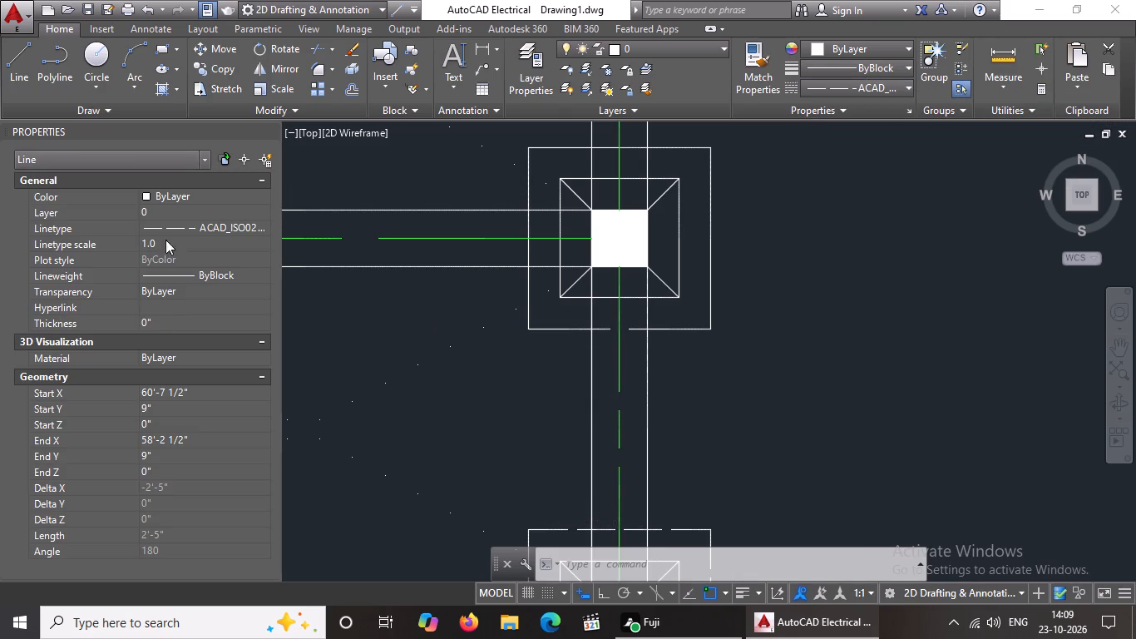
pyautogui.click(169, 242)
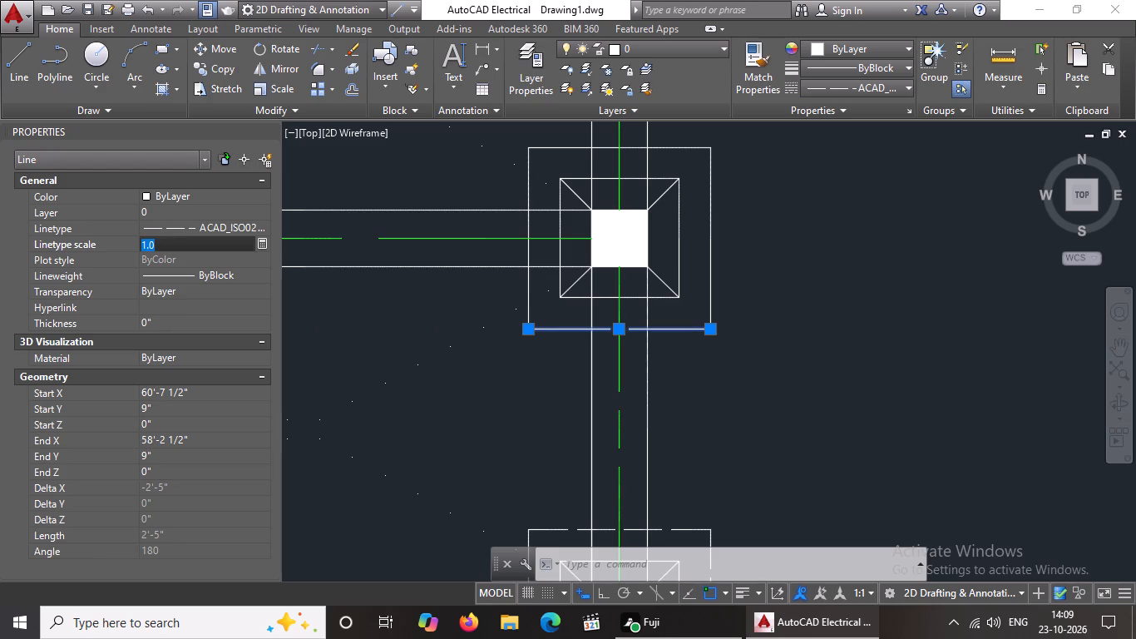
pyautogui.press('BackSpace')
pyautogui.press('BackSpace')
pyautogui.press('BackSpace')
pyautogui.write('0.5')
pyautogui.press('Return')
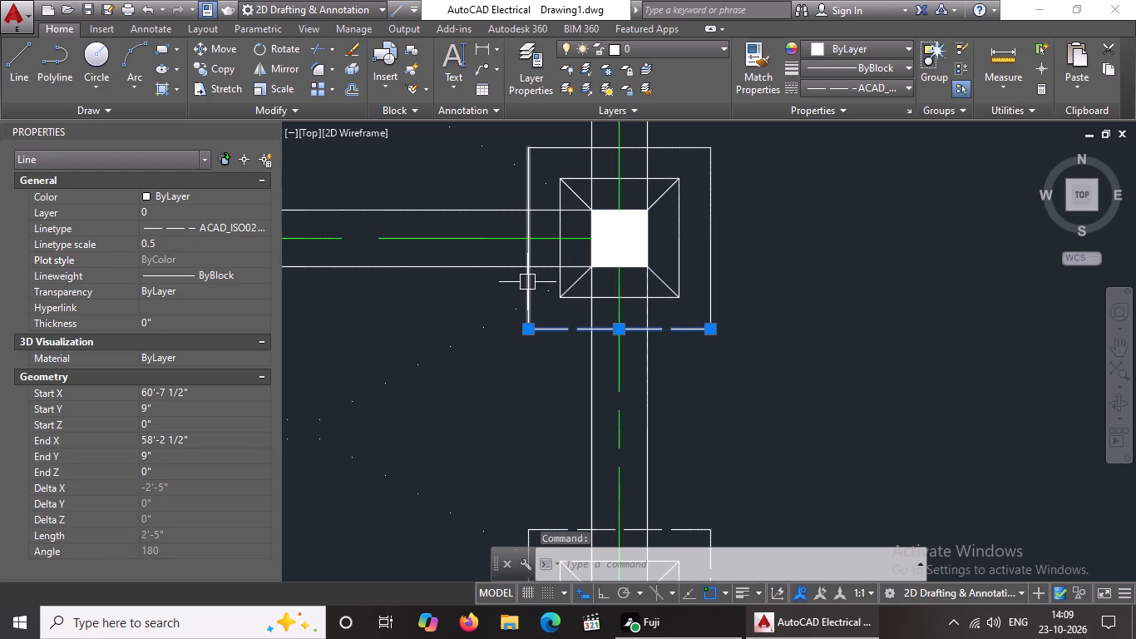
# Give the left edge of the sixth footing's outer square linetype ACAD_ISO02W100 and linetype scale 0.5.
pyautogui.click(528, 281)
pyautogui.click(859, 82)
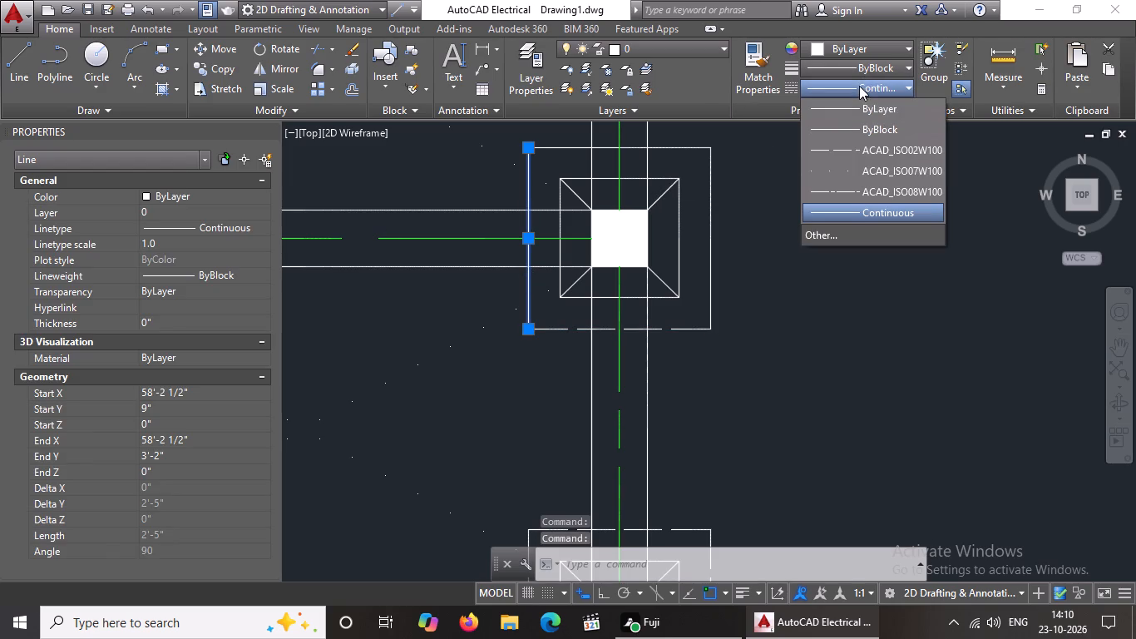
pyautogui.click(831, 147)
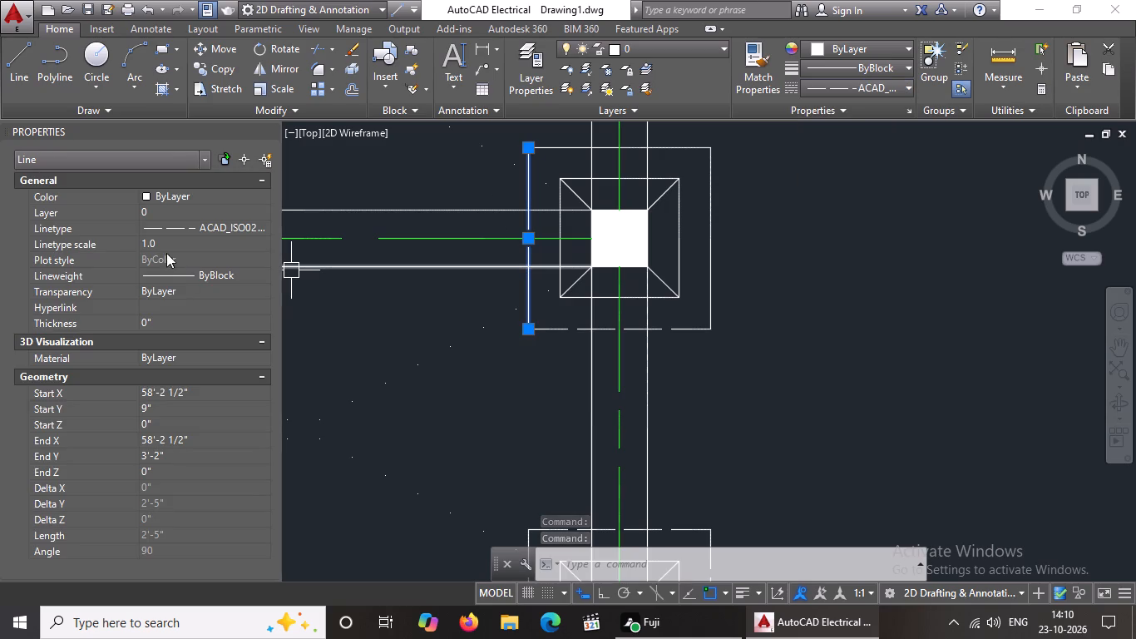
pyautogui.click(180, 249)
pyautogui.press('BackSpace')
pyautogui.press('BackSpace')
pyautogui.press('BackSpace')
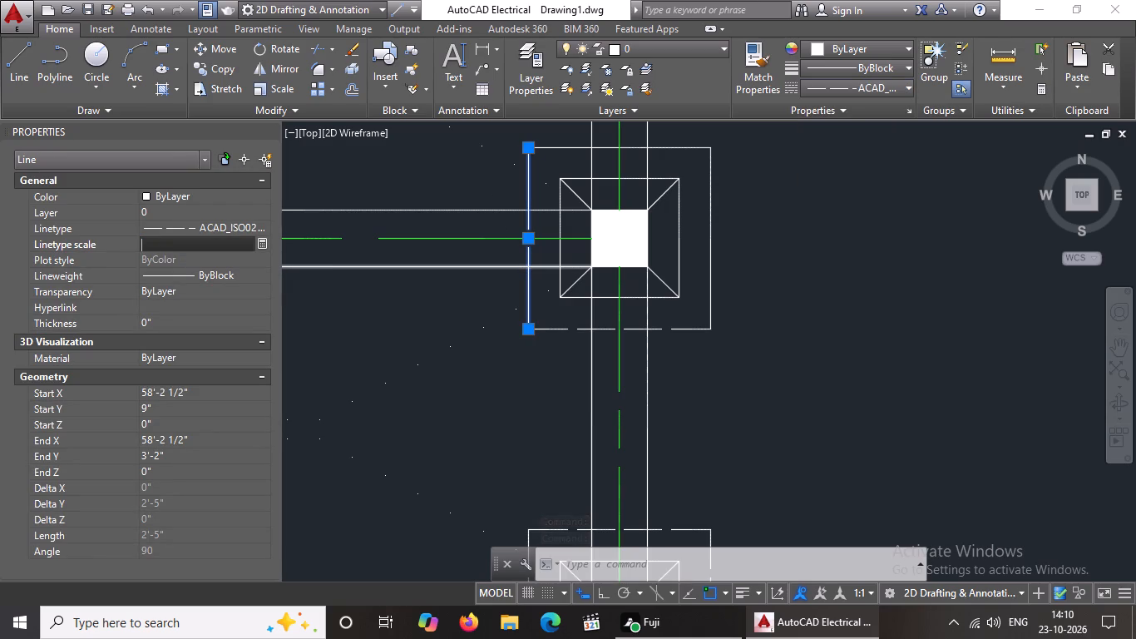
pyautogui.write('0.5')
pyautogui.press('Return')
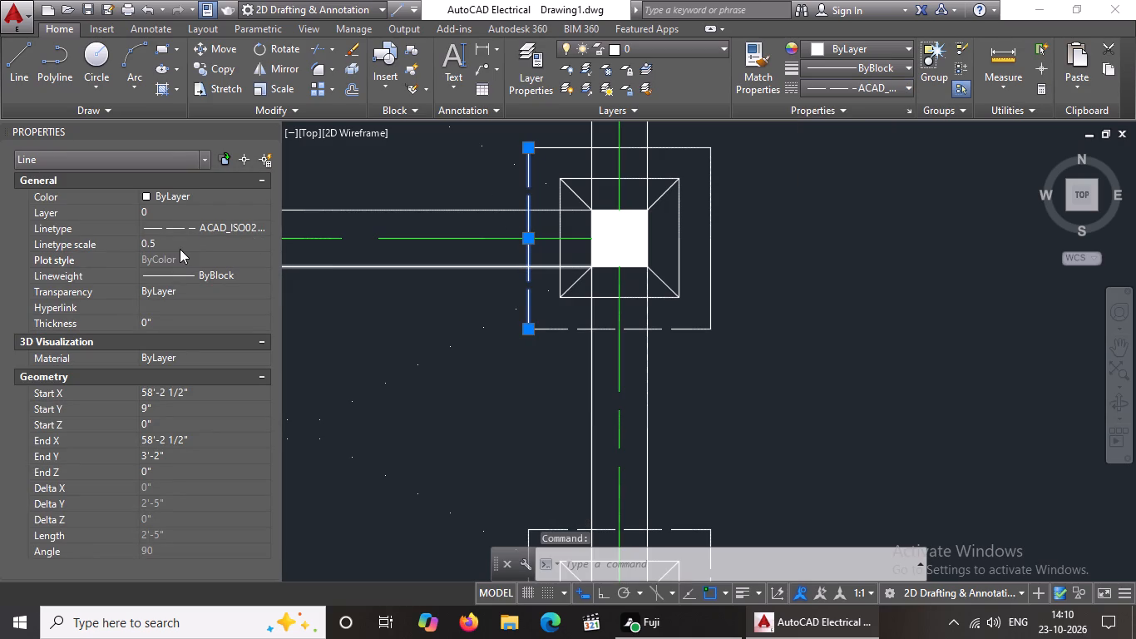
# Change the right edge of the sixth footing's outer square to linetype ACAD_ISO02W100 with linetype scale 0.5.
pyautogui.scroll(-4, 643, 321)
pyautogui.scroll(3, 641, 317)
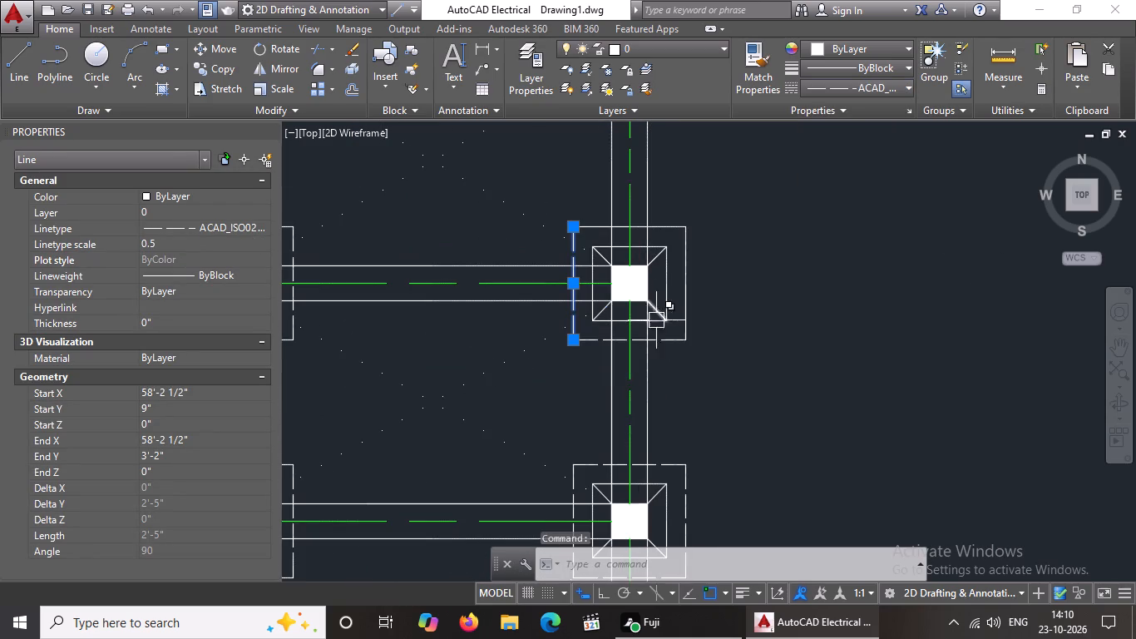
pyautogui.click(687, 331)
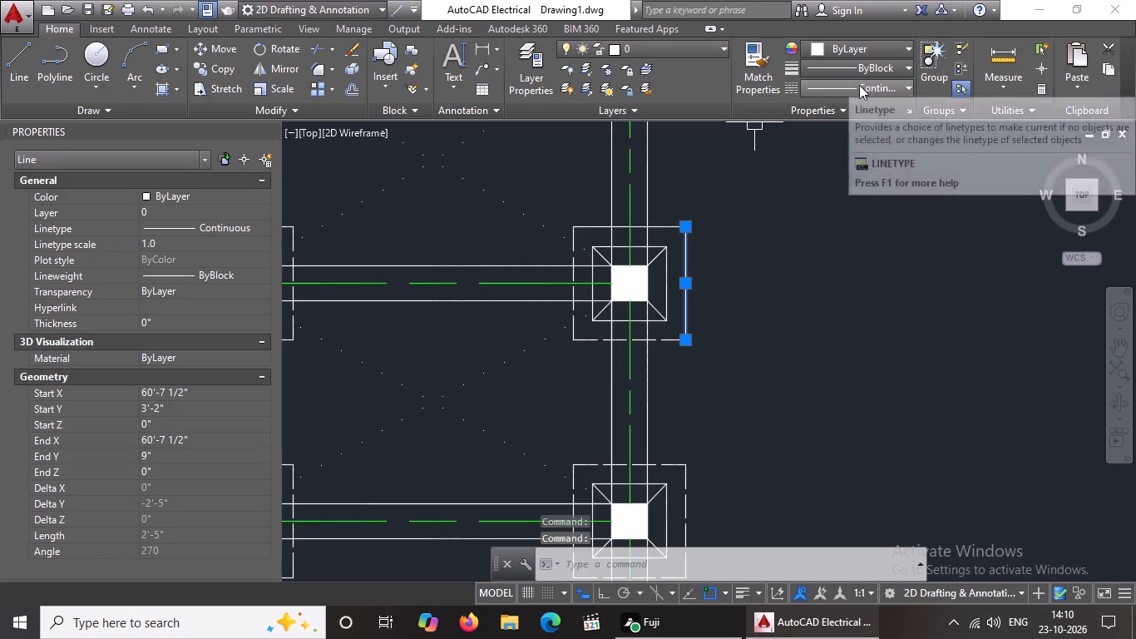
pyautogui.click(859, 85)
pyautogui.click(839, 152)
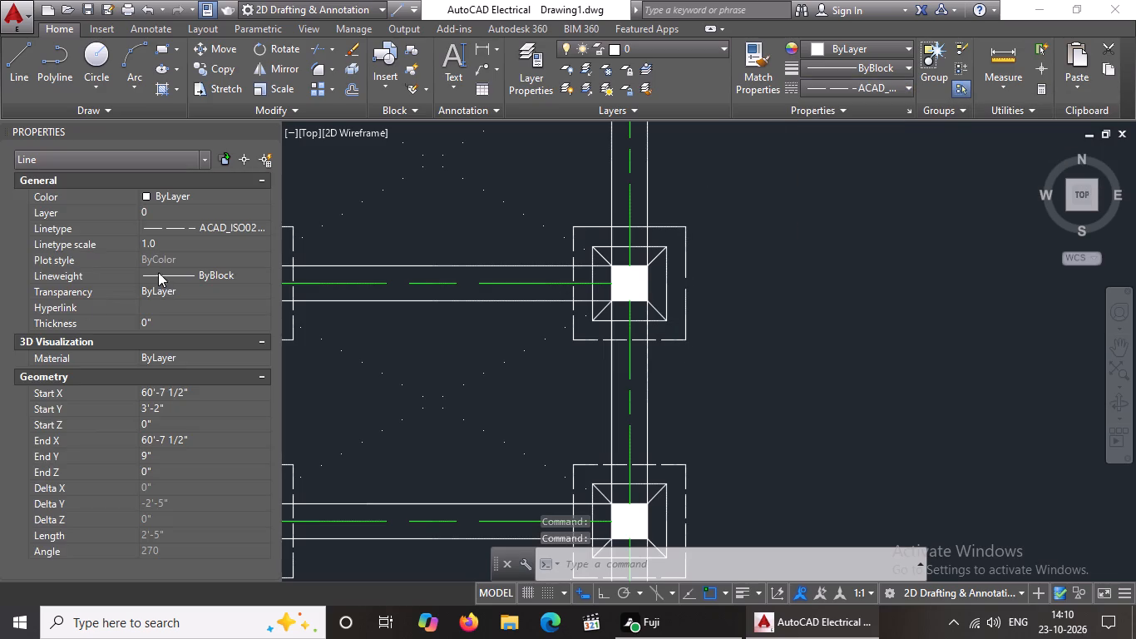
pyautogui.click(173, 234)
pyautogui.click(173, 240)
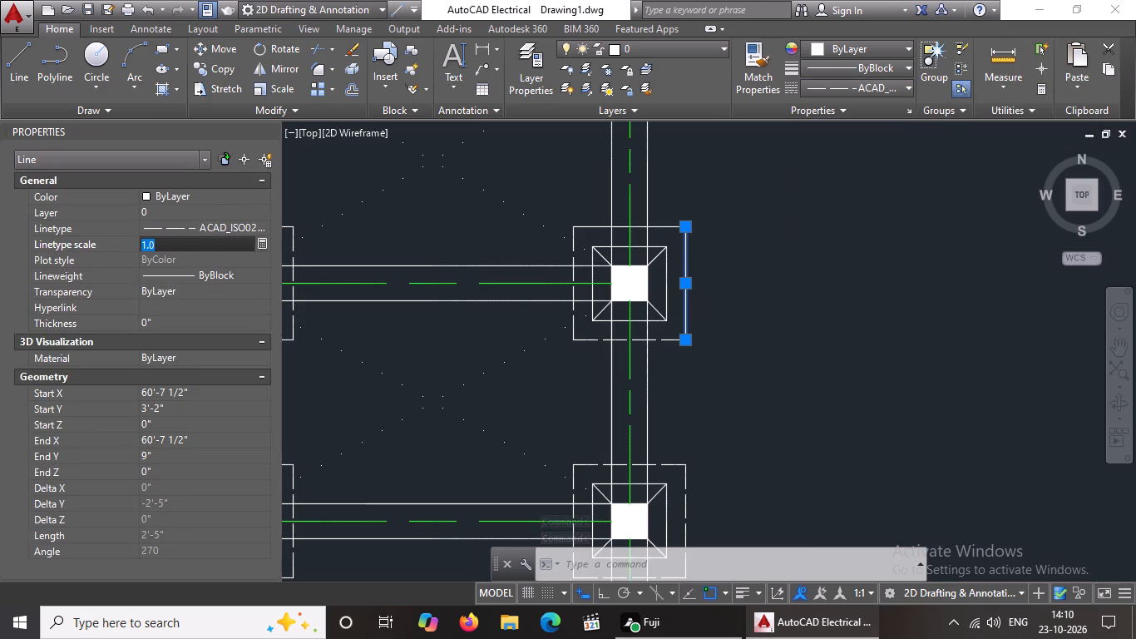
pyautogui.press('BackSpace')
pyautogui.press('BackSpace')
pyautogui.press('BackSpace')
pyautogui.write('0.5')
pyautogui.press('Return')
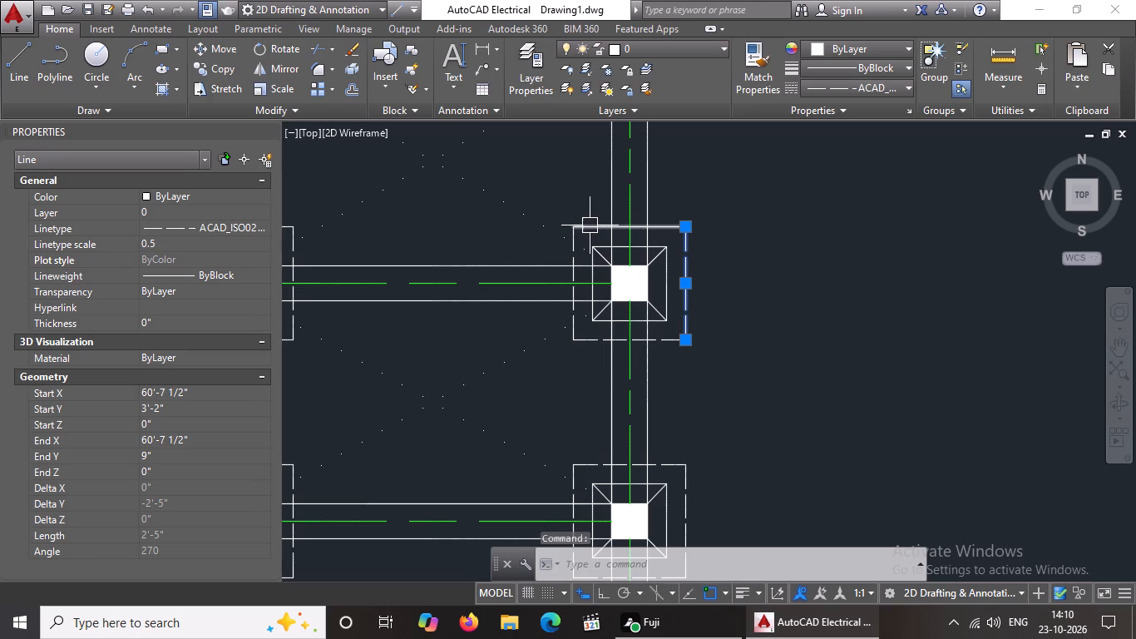
# Set the top edge of the sixth footing's outer square to the ACAD_ISO02W100 linetype at linetype scale 0.5.
pyautogui.scroll(1, 566, 226)
pyautogui.click(599, 230)
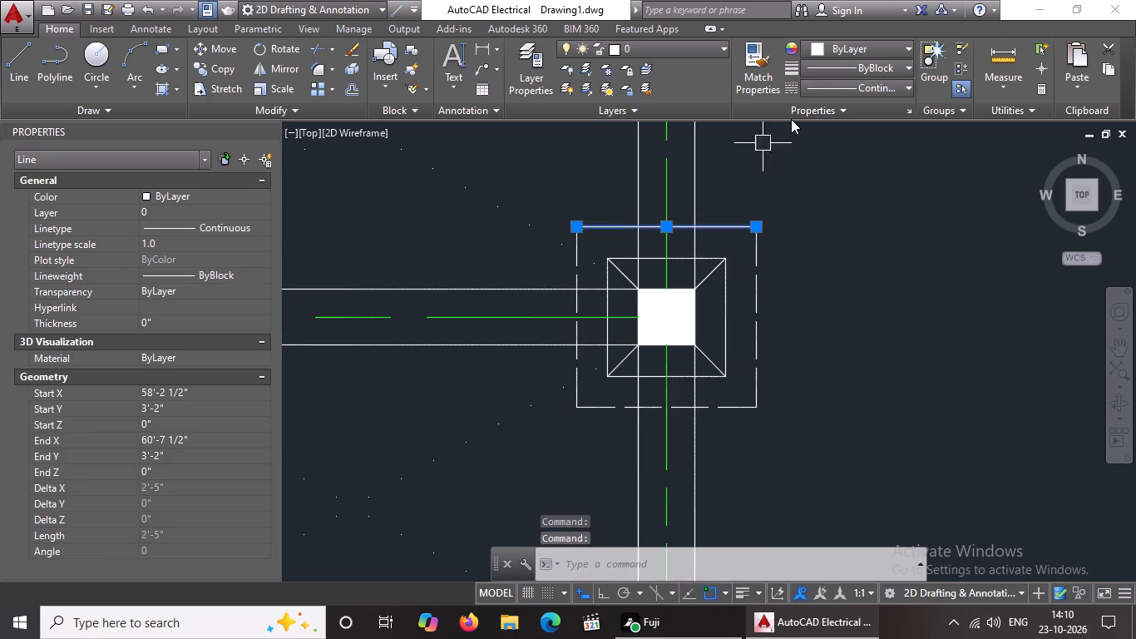
pyautogui.click(866, 82)
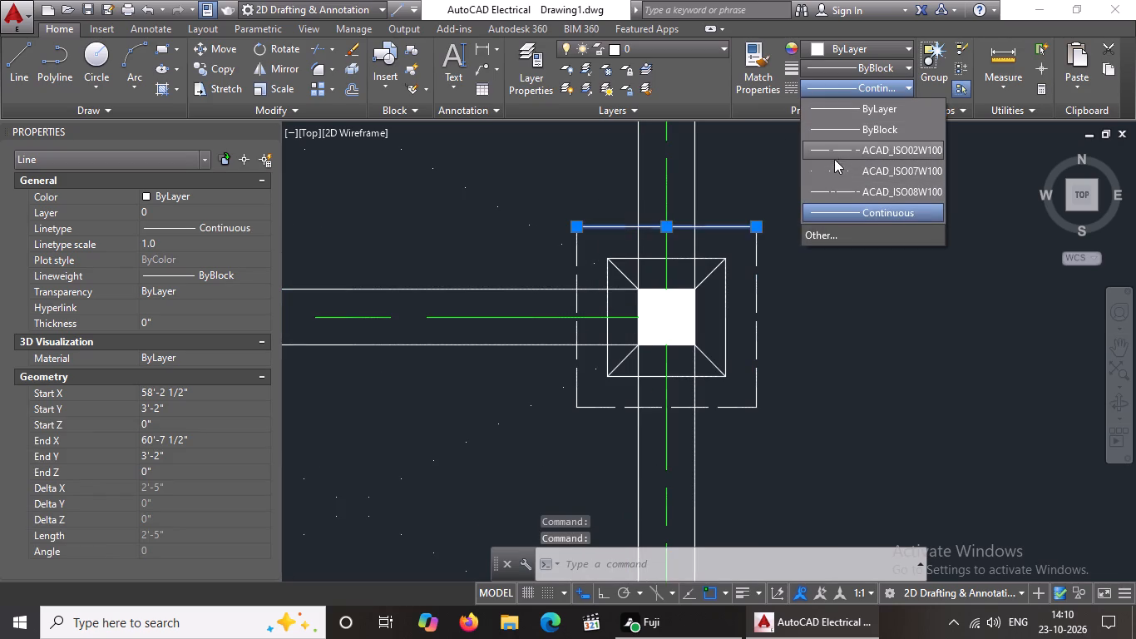
pyautogui.click(835, 151)
pyautogui.click(184, 242)
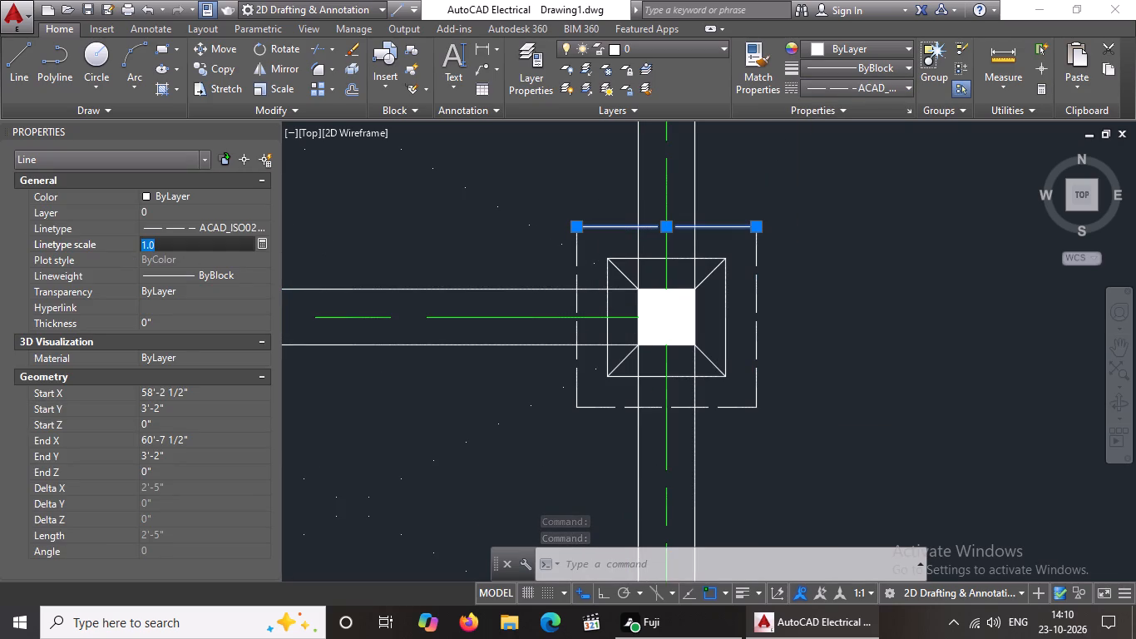
pyautogui.press('BackSpace')
pyautogui.press('BackSpace')
pyautogui.press('BackSpace')
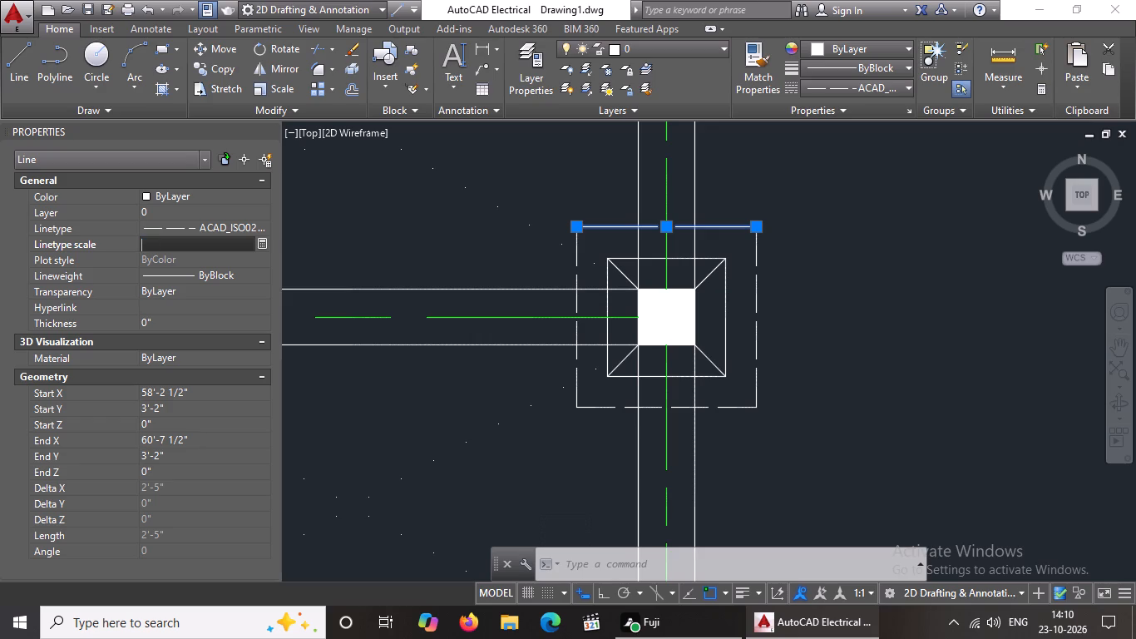
pyautogui.write('0.5')
pyautogui.press('Return')
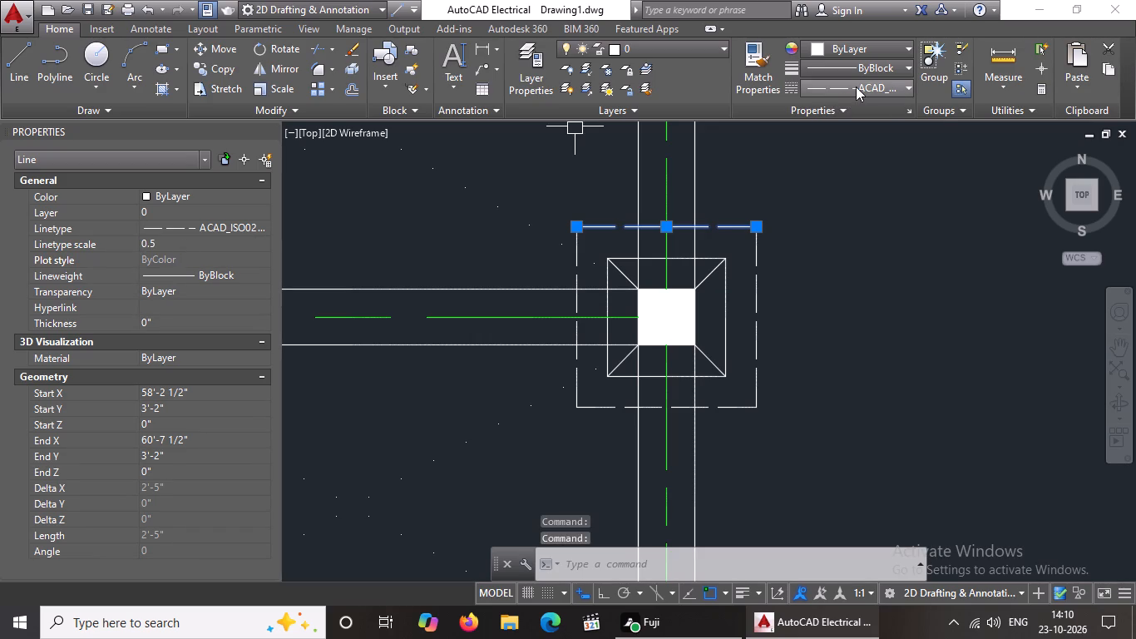
pyautogui.click(857, 86)
pyautogui.click(861, 150)
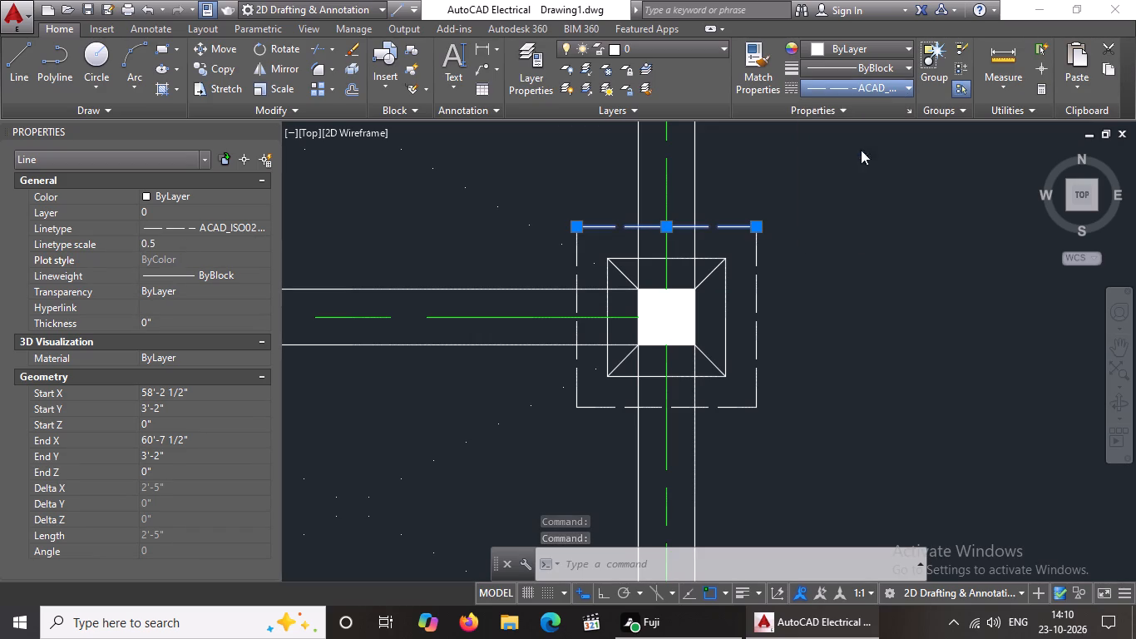
pyautogui.click(755, 357)
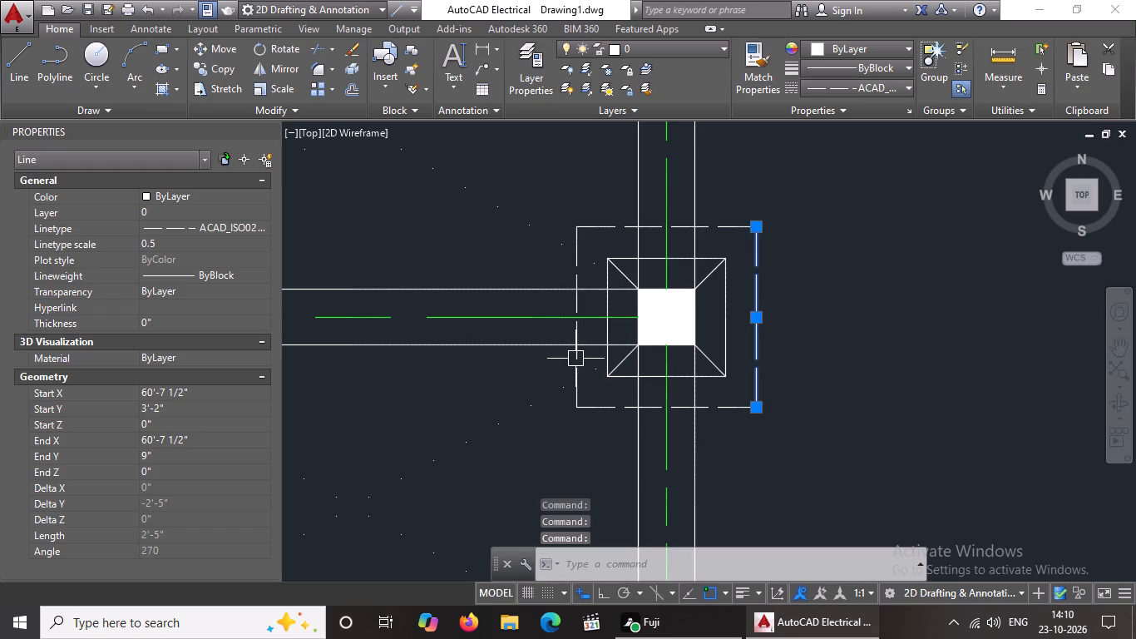
pyautogui.click(578, 359)
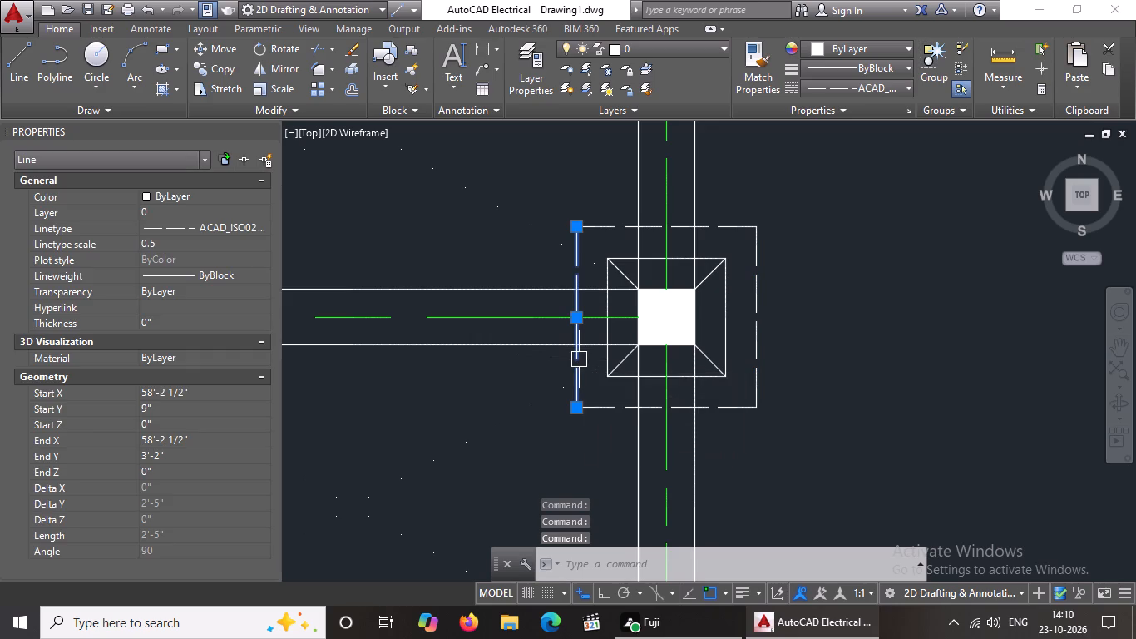
pyautogui.scroll(-4, 590, 389)
pyautogui.scroll(2, 530, 405)
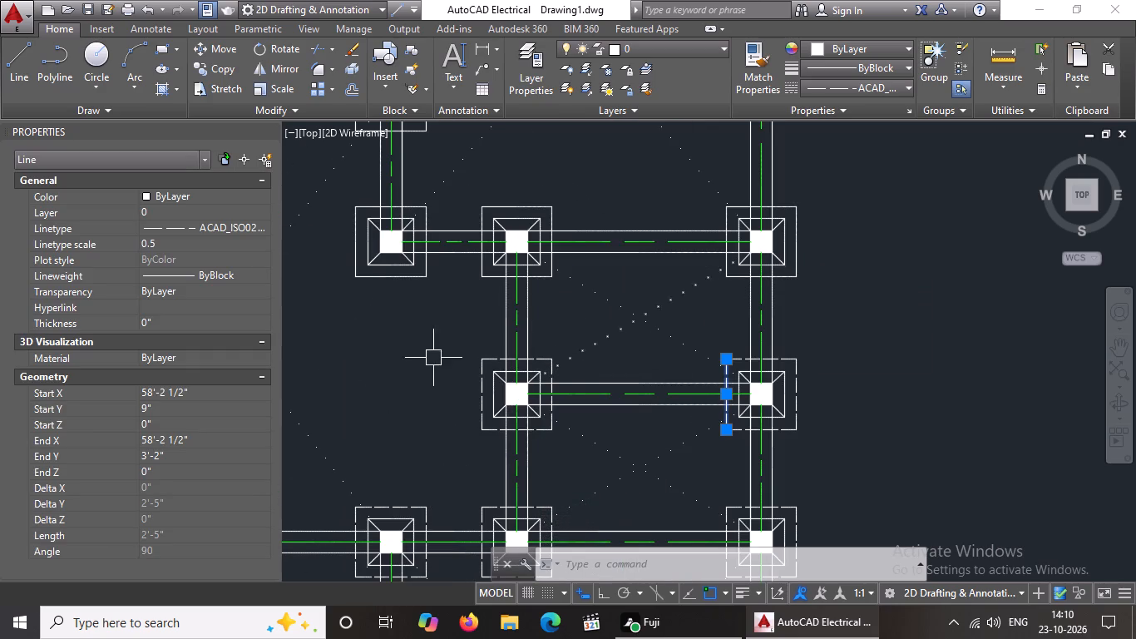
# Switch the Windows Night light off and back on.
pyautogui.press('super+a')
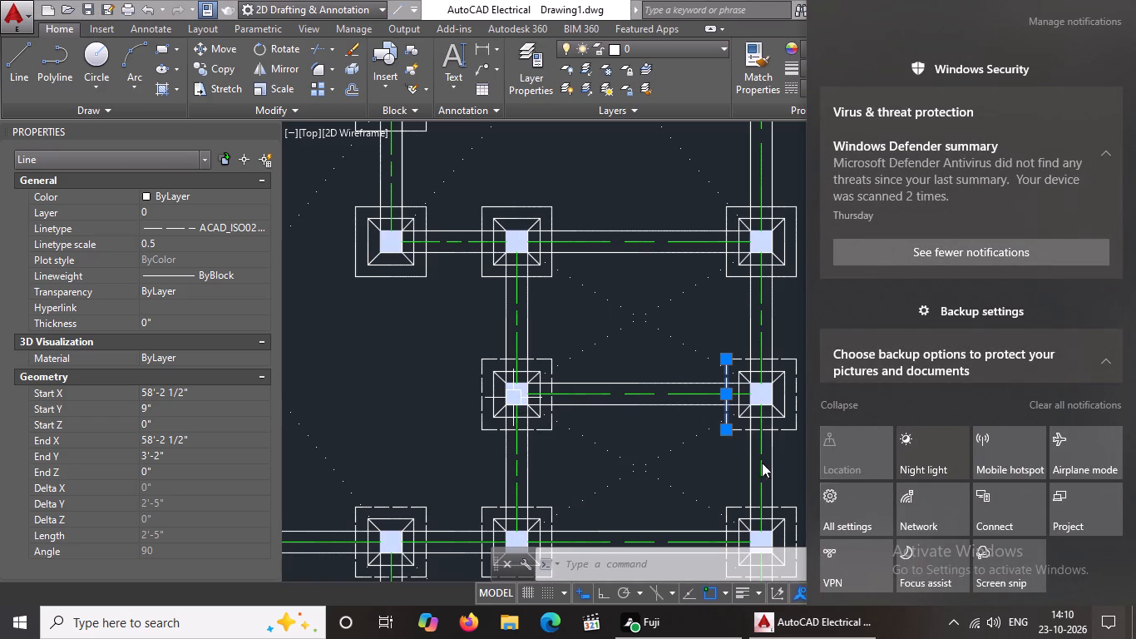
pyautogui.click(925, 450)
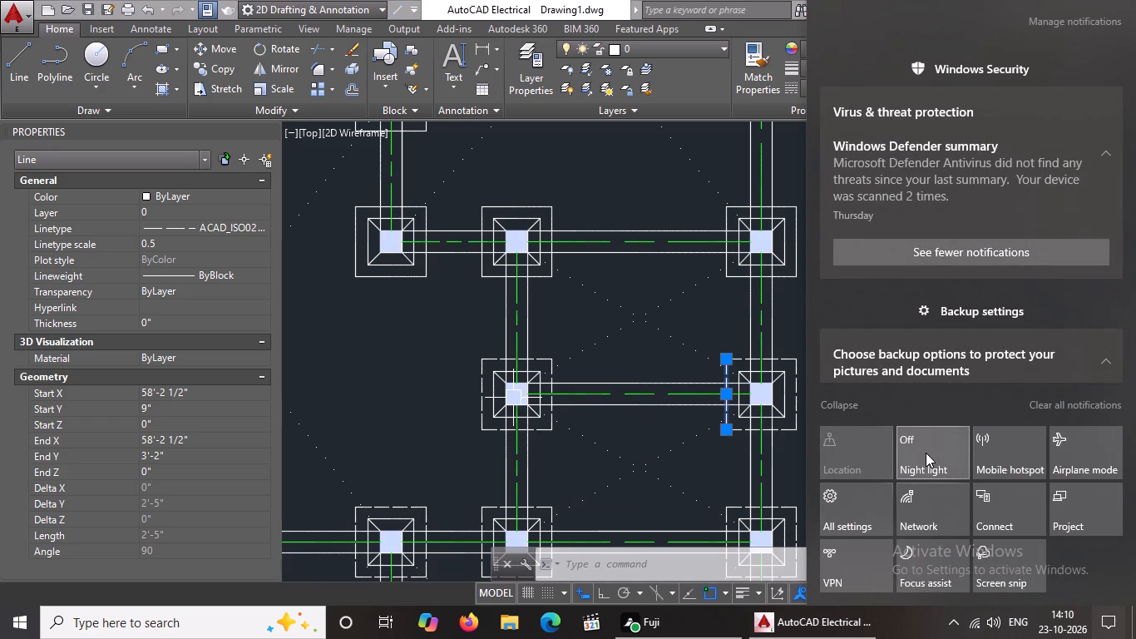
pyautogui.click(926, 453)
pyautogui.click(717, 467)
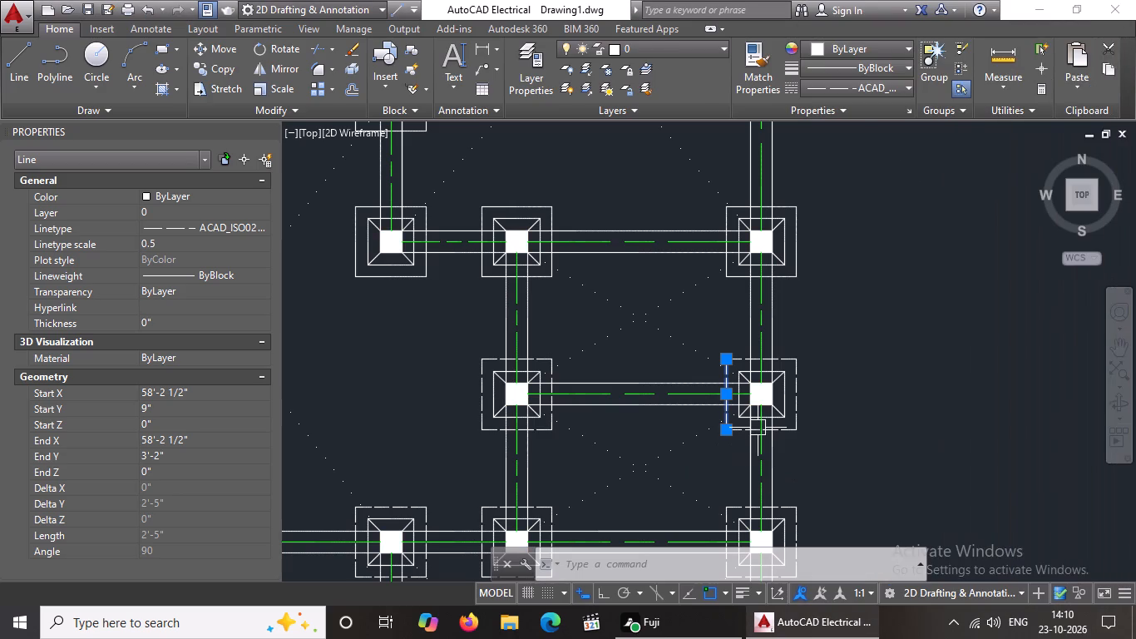
# Give the bottom edge of the seventh footing's outer square, directly above the sixth footing, linetype scale 0.5 and linetype ACAD_ISO02W100.
pyautogui.moveTo(600, 372); pyautogui.dragTo(658, 477, button='middle')
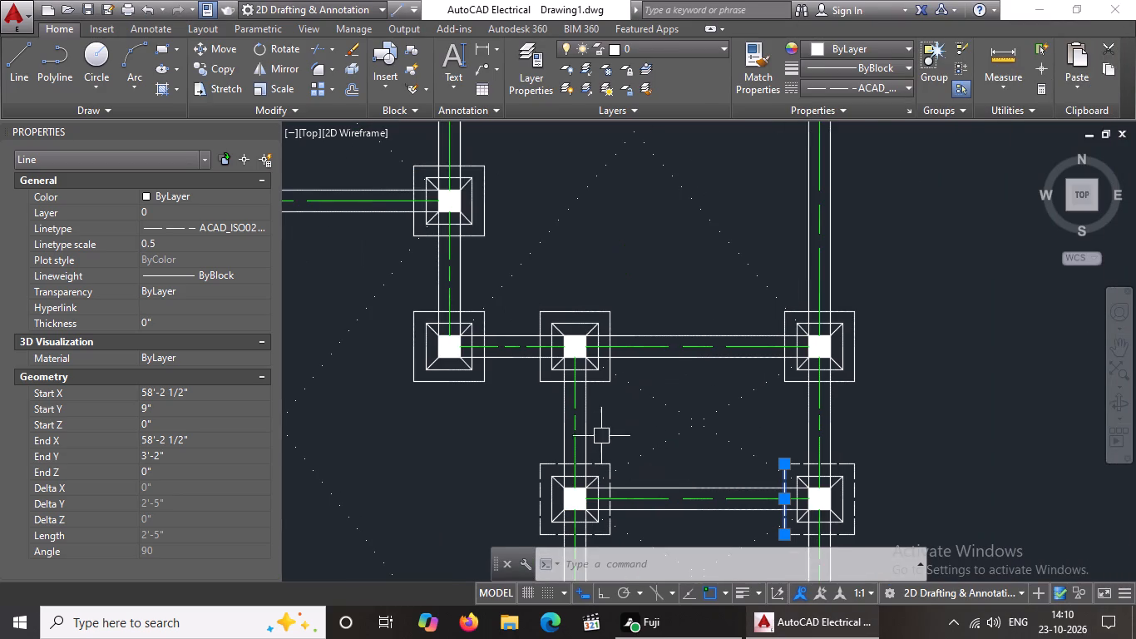
pyautogui.scroll(1, 724, 396)
pyautogui.click(918, 377)
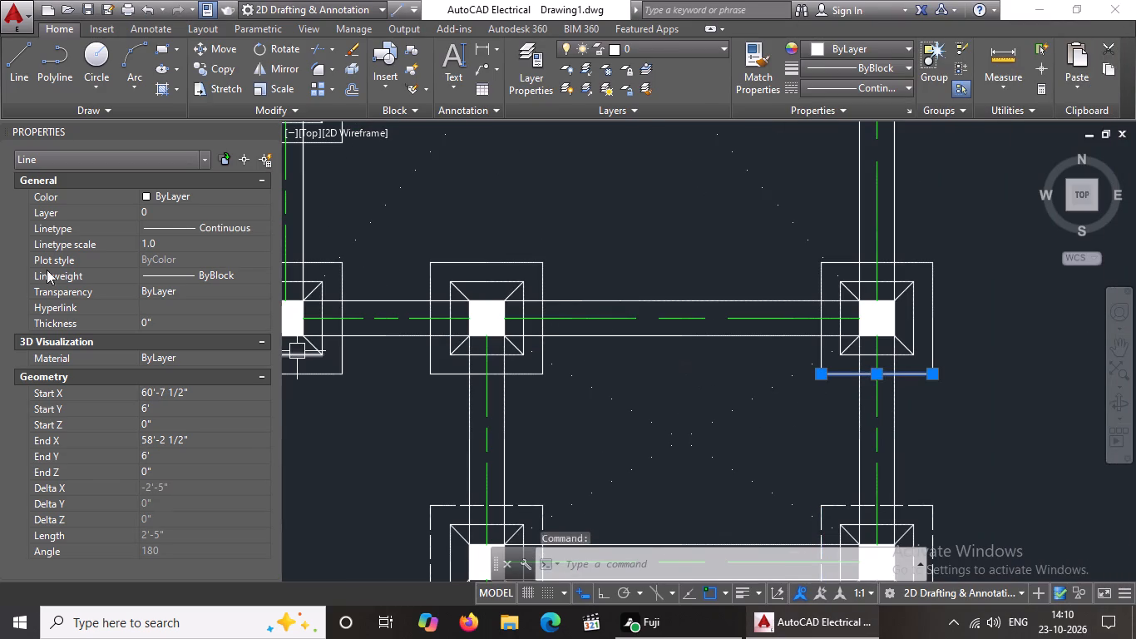
pyautogui.click(170, 245)
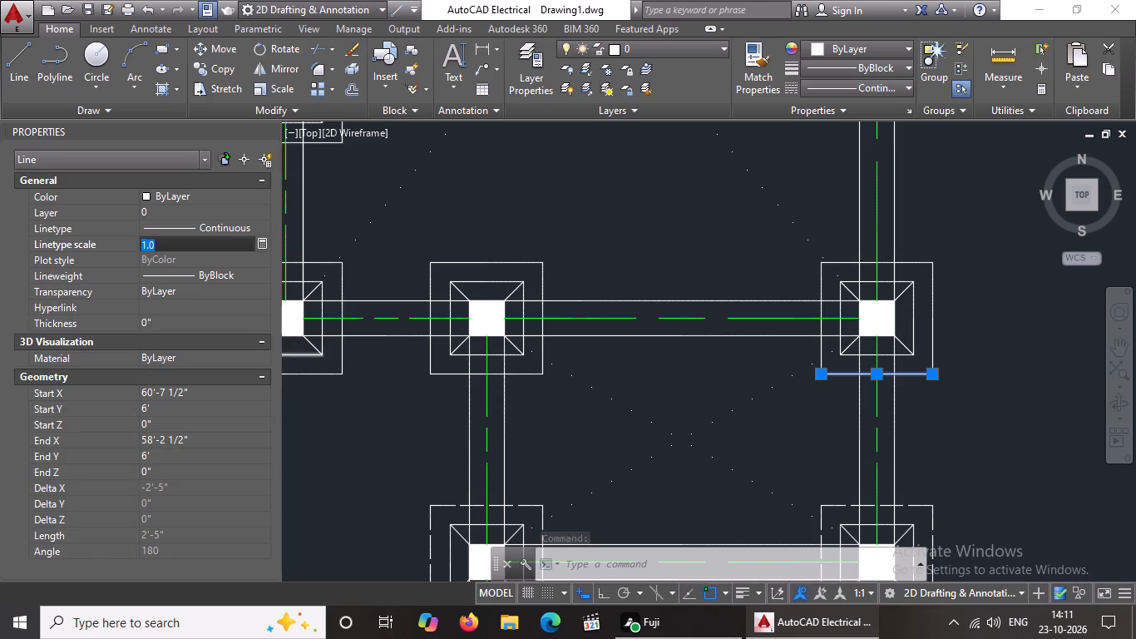
pyautogui.press('BackSpace')
pyautogui.press('BackSpace')
pyautogui.press('BackSpace')
pyautogui.press('0')
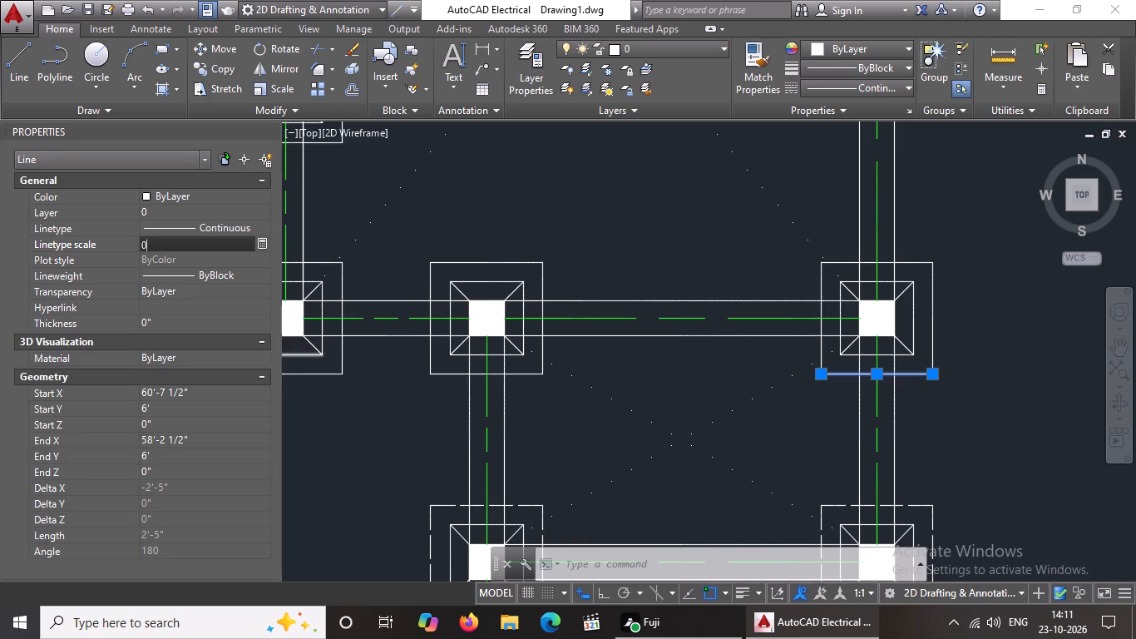
pyautogui.write('0.5')
pyautogui.press('Return')
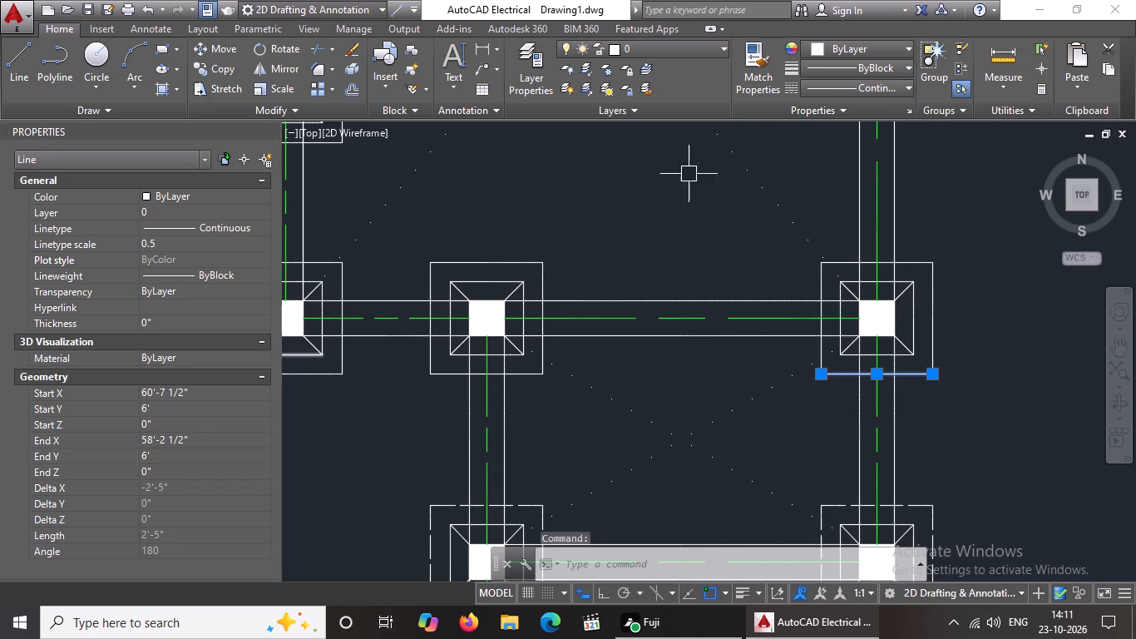
pyautogui.click(846, 86)
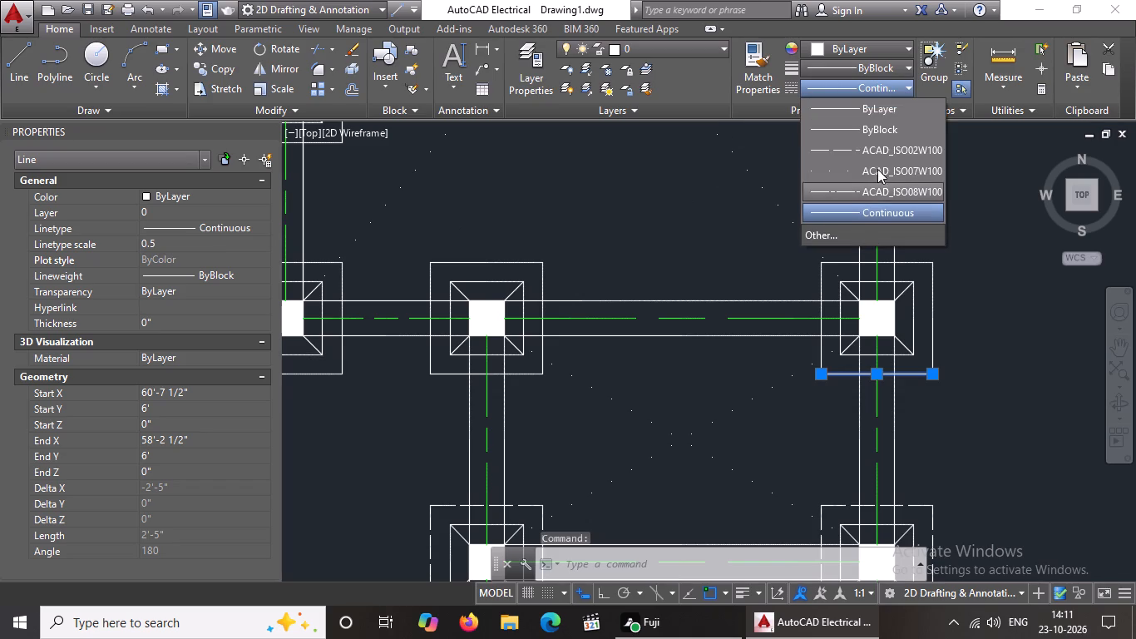
pyautogui.click(872, 151)
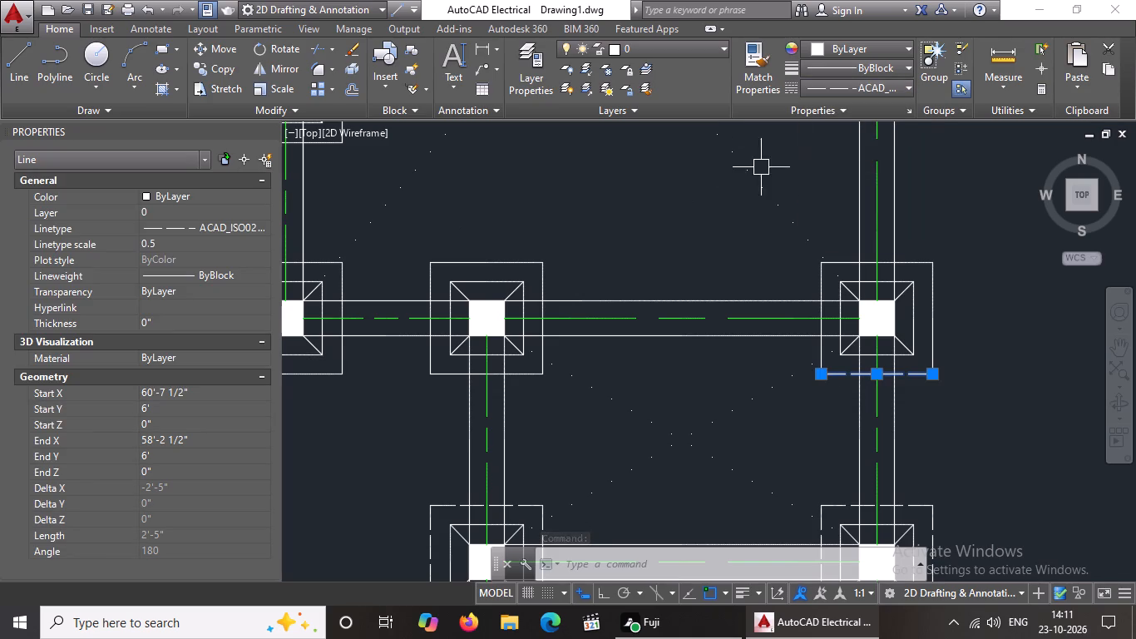
pyautogui.click(169, 244)
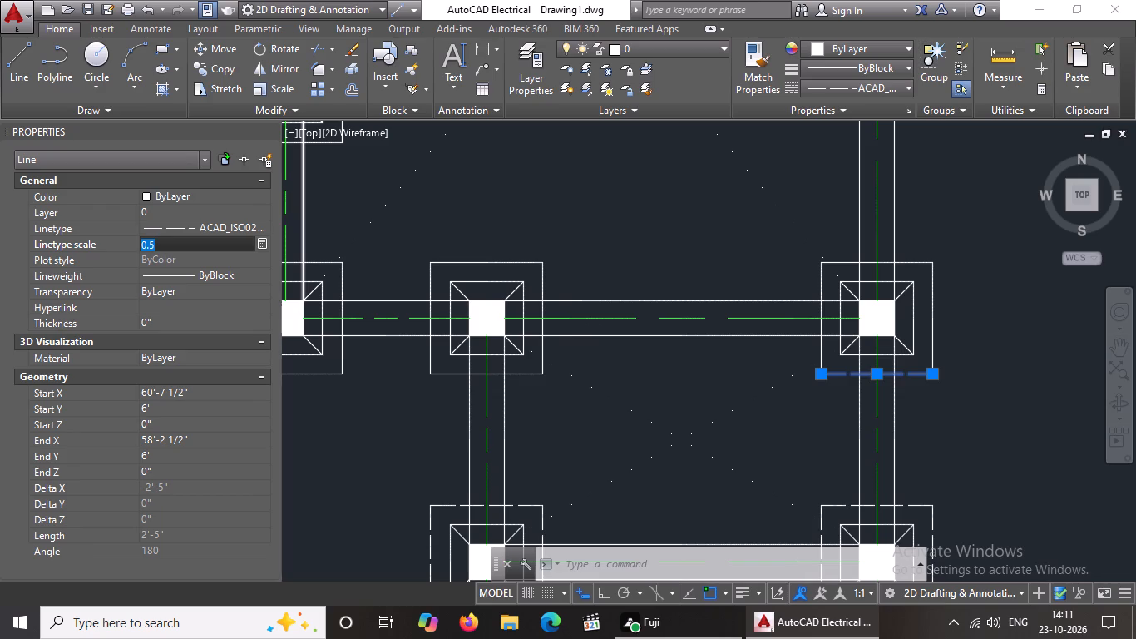
pyautogui.press('Return')
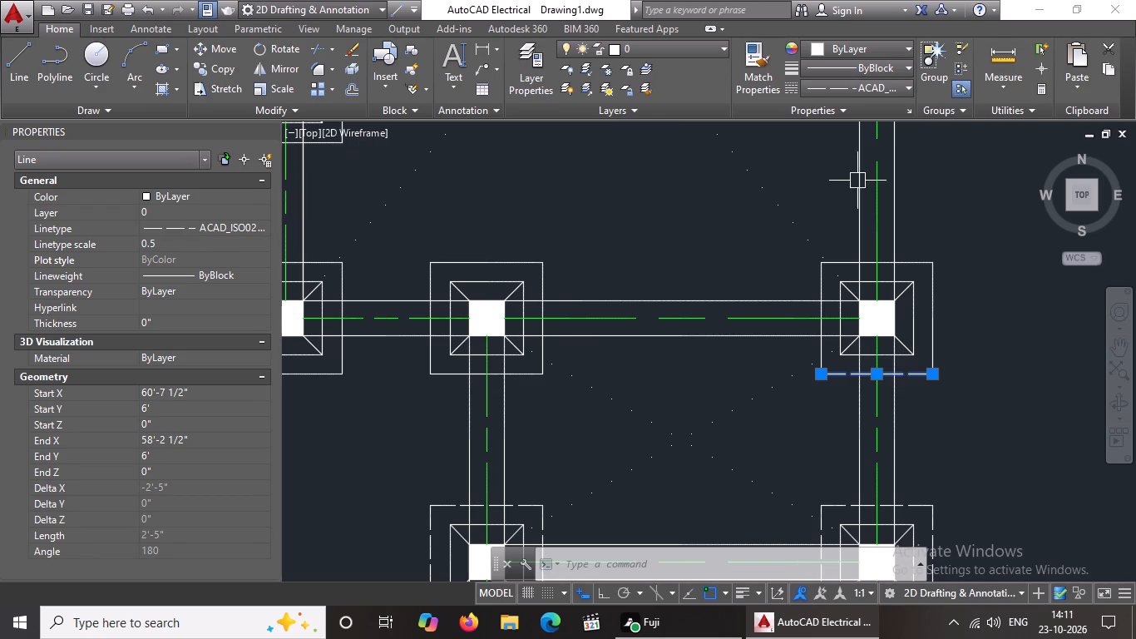
# Set the right edge of the seventh footing's outer square to linetype ACAD_ISO02W100 and linetype scale 0.5.
pyautogui.click(931, 295)
pyautogui.click(865, 86)
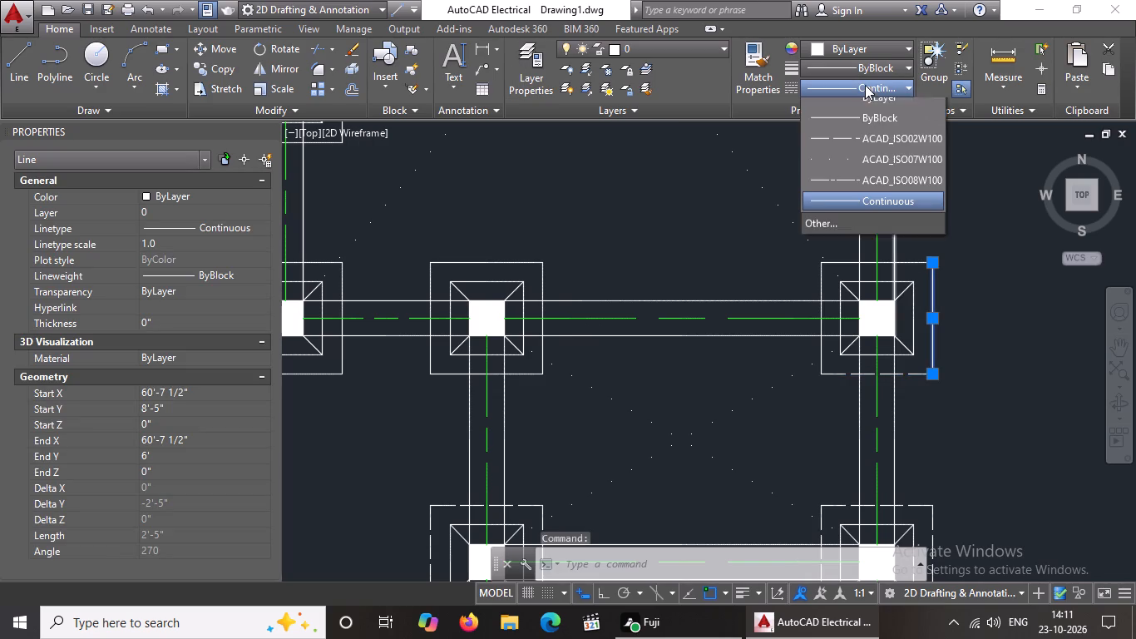
pyautogui.click(853, 148)
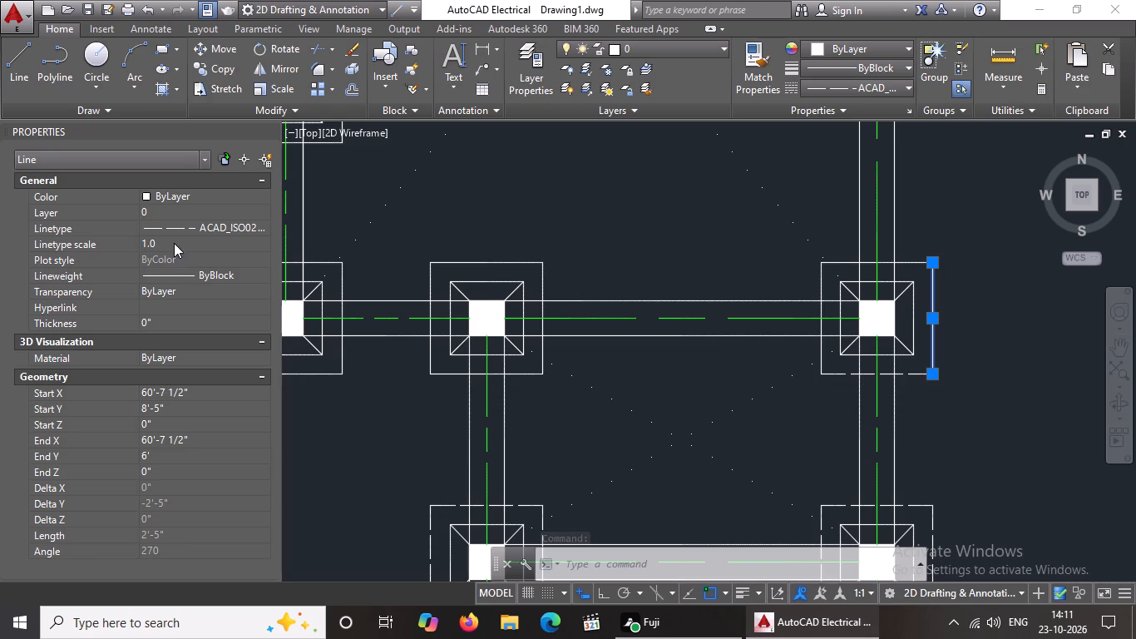
pyautogui.click(174, 243)
pyautogui.press('BackSpace')
pyautogui.press('BackSpace')
pyautogui.press('BackSpace')
pyautogui.write('0.5')
pyautogui.press('Return')
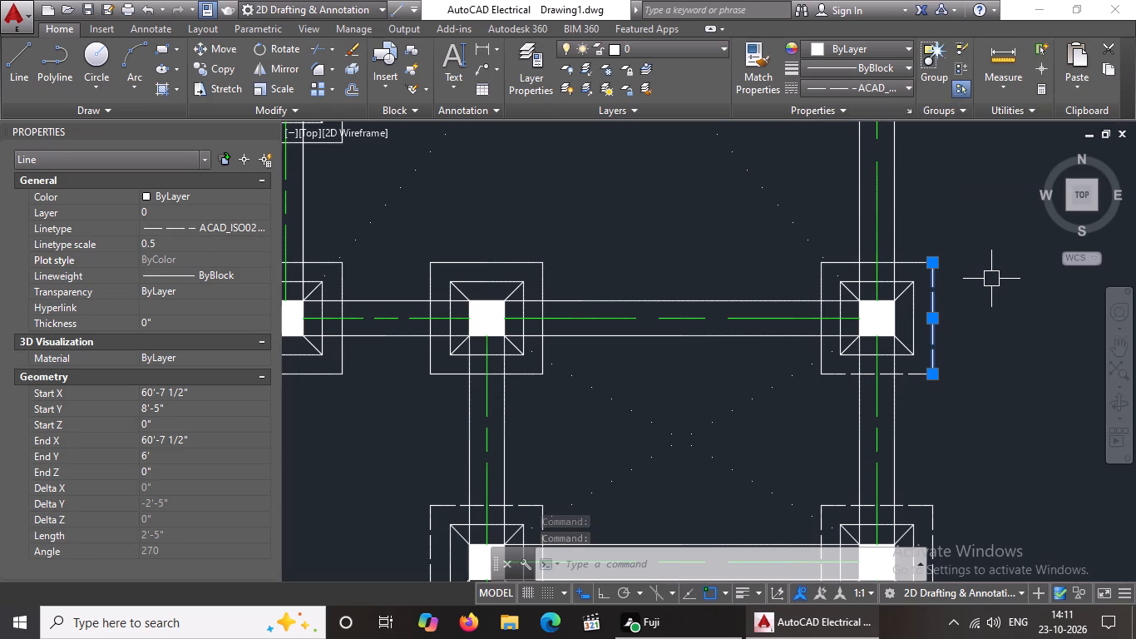
pyautogui.press('Escape')
# Change the top edge of the seventh footing's outer square to the ACAD_ISO02W100 linetype with a linetype scale of 0.5.
pyautogui.click(923, 260)
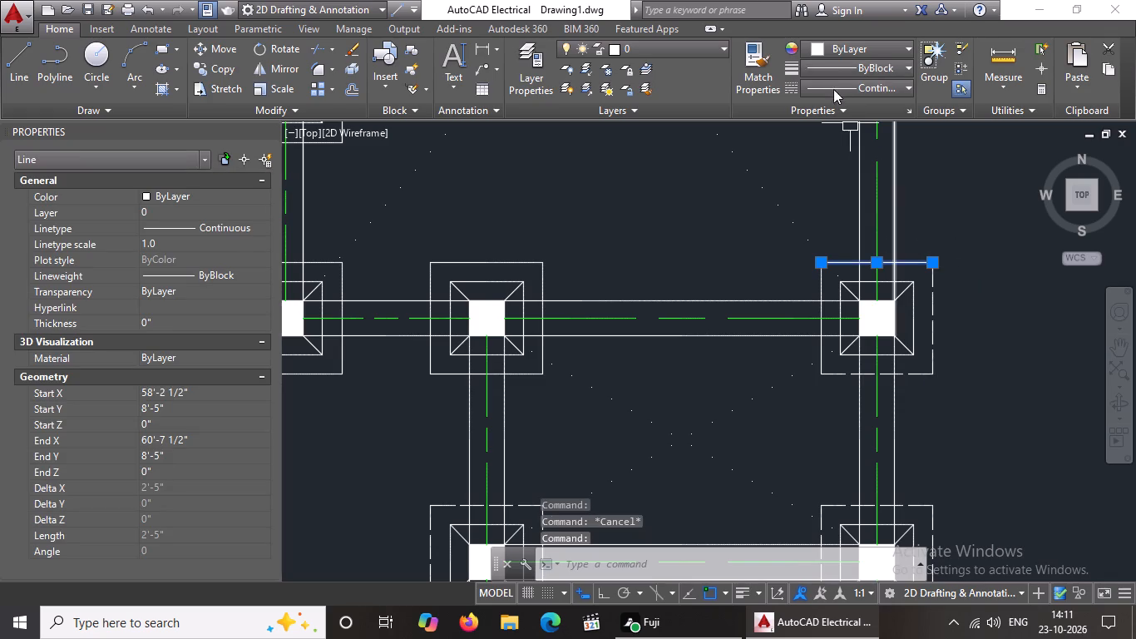
pyautogui.click(837, 82)
pyautogui.click(844, 149)
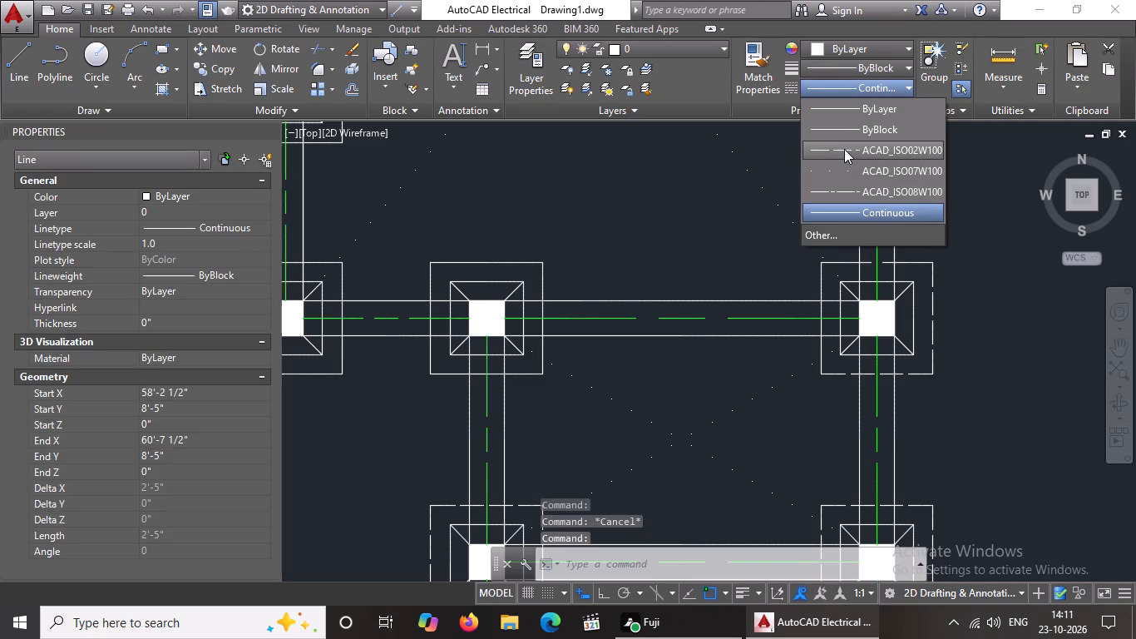
pyautogui.click(194, 244)
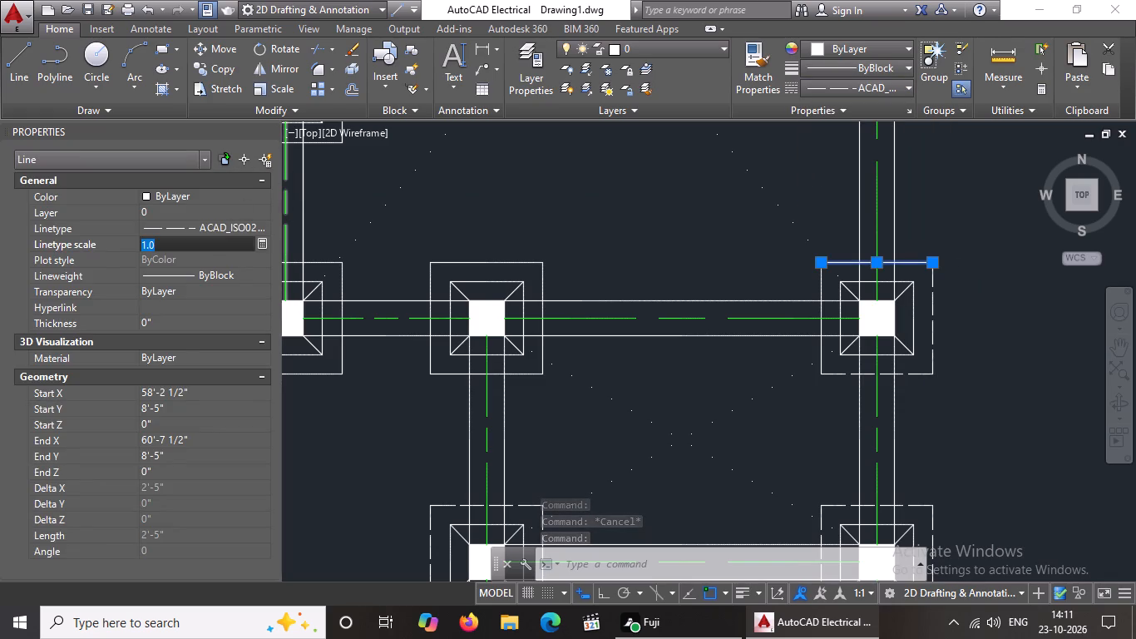
pyautogui.press('BackSpace')
pyautogui.press('BackSpace')
pyautogui.press('BackSpace')
pyautogui.write('0.5')
pyautogui.press('Return')
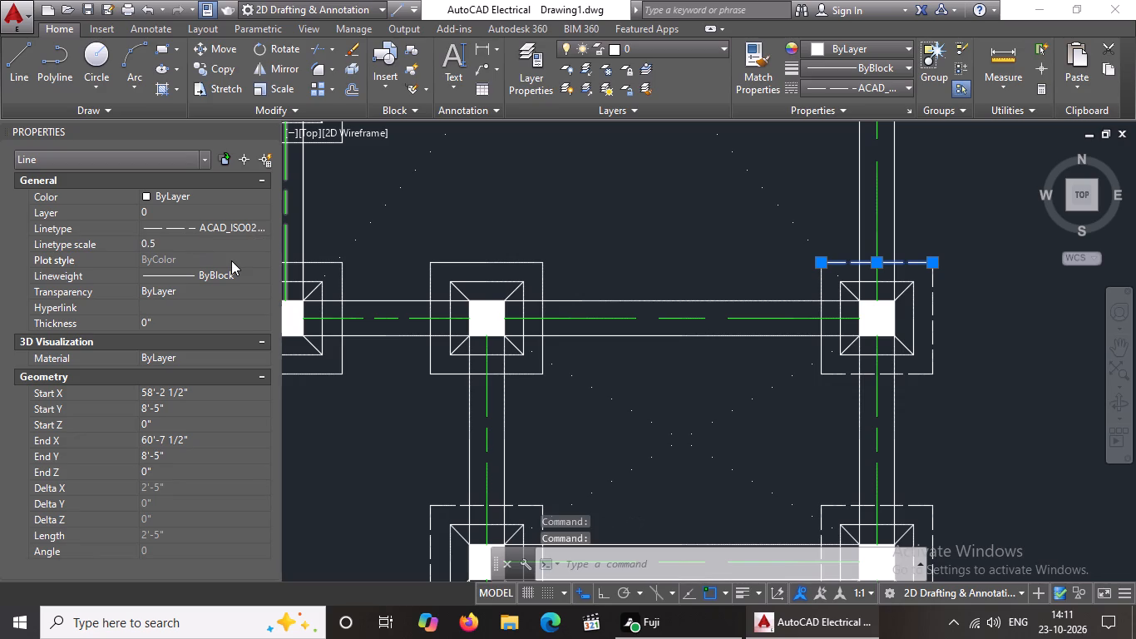
pyautogui.press('Escape')
pyautogui.press('Escape')
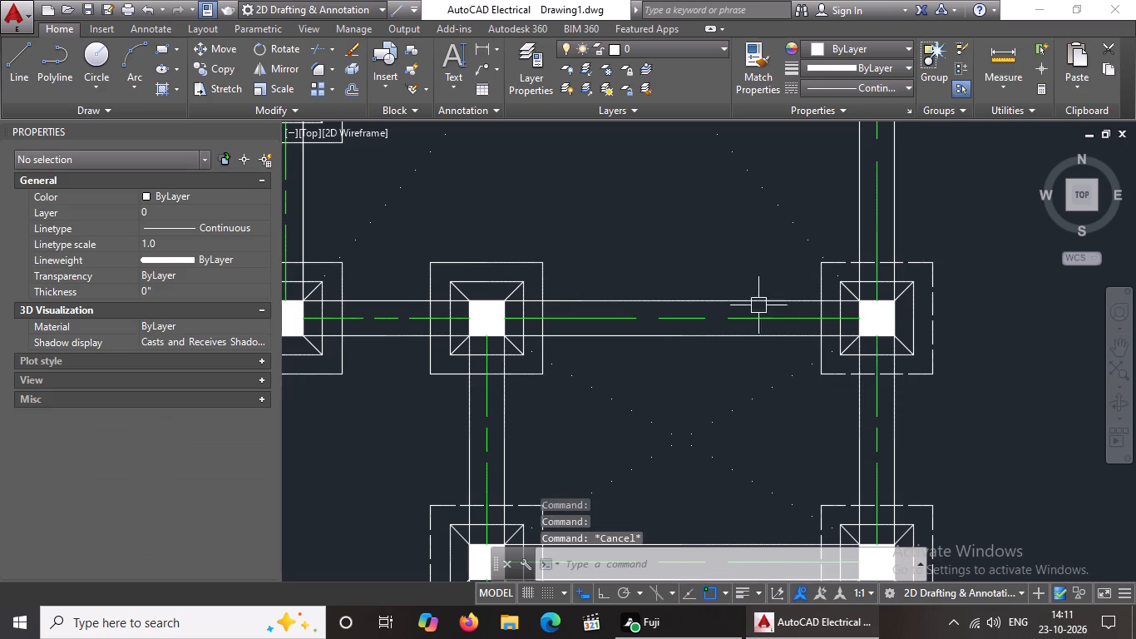
# Give the left edge of the seventh footing's outer square the ACAD_ISO02W100 linetype at linetype scale 0.5.
pyautogui.scroll(1, 837, 343)
pyautogui.click(808, 349)
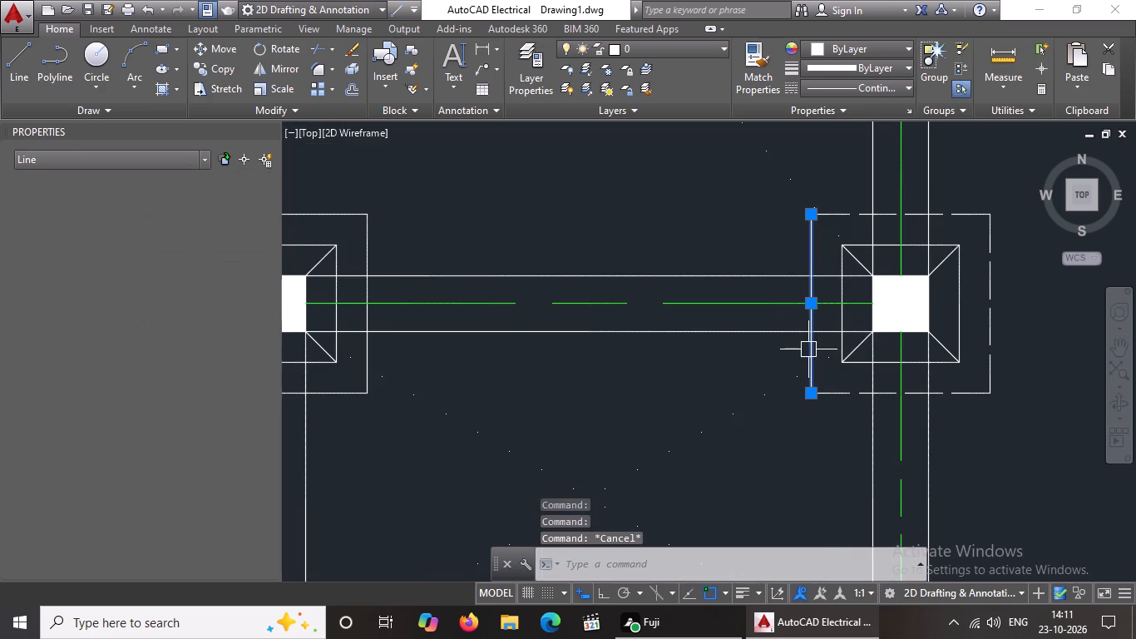
pyautogui.click(854, 91)
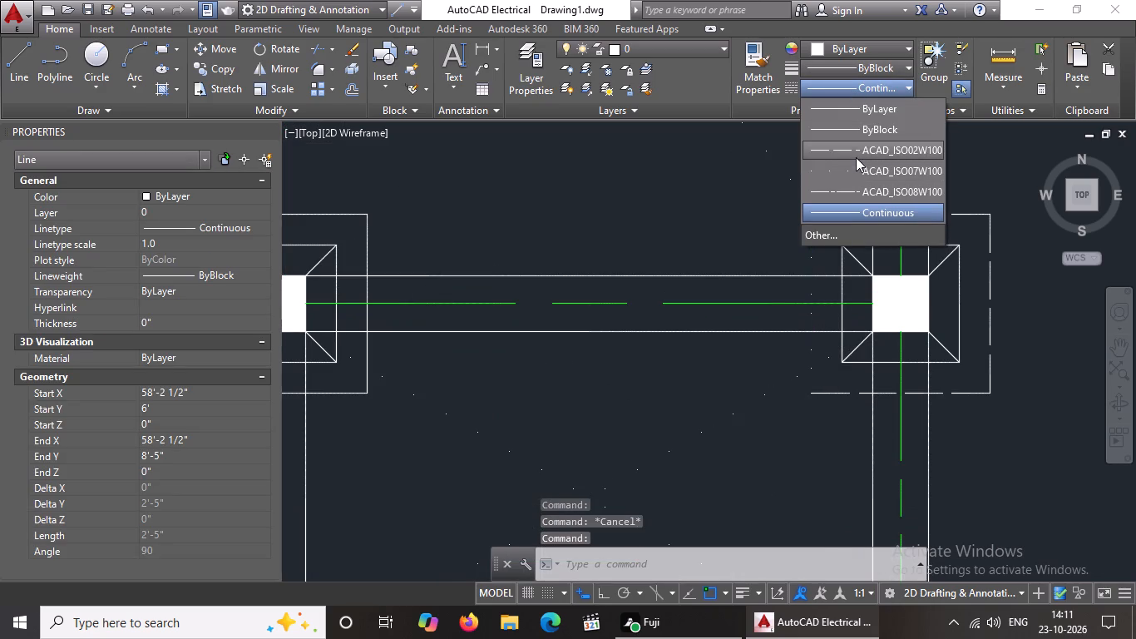
pyautogui.click(856, 156)
pyautogui.click(185, 244)
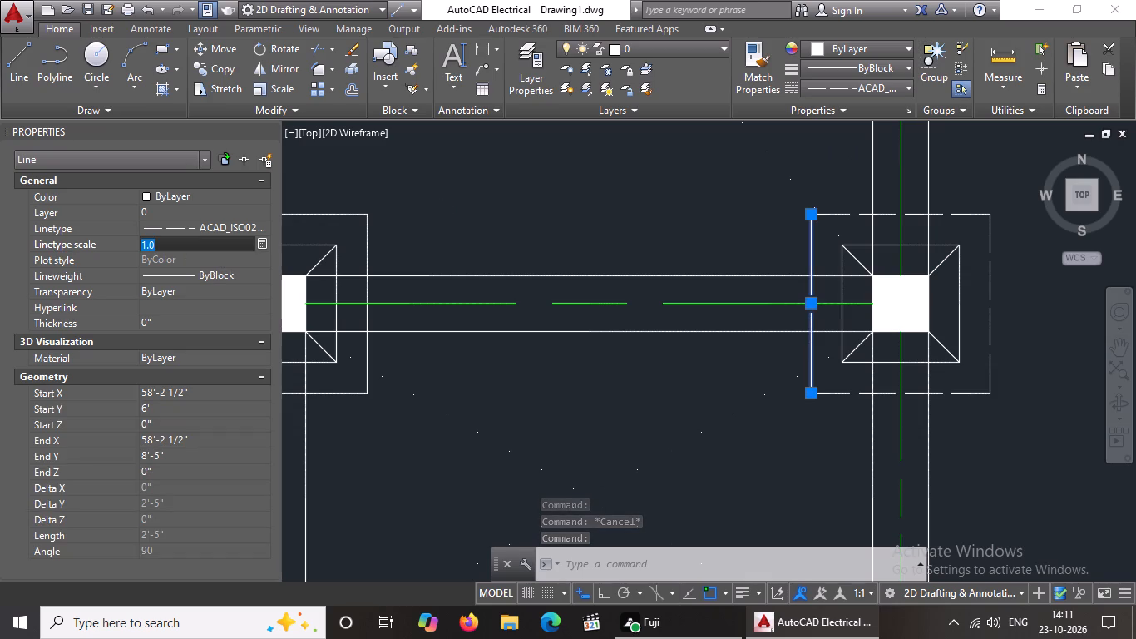
pyautogui.press('BackSpace')
pyautogui.press('BackSpace')
pyautogui.write('0.5')
pyautogui.press('Return')
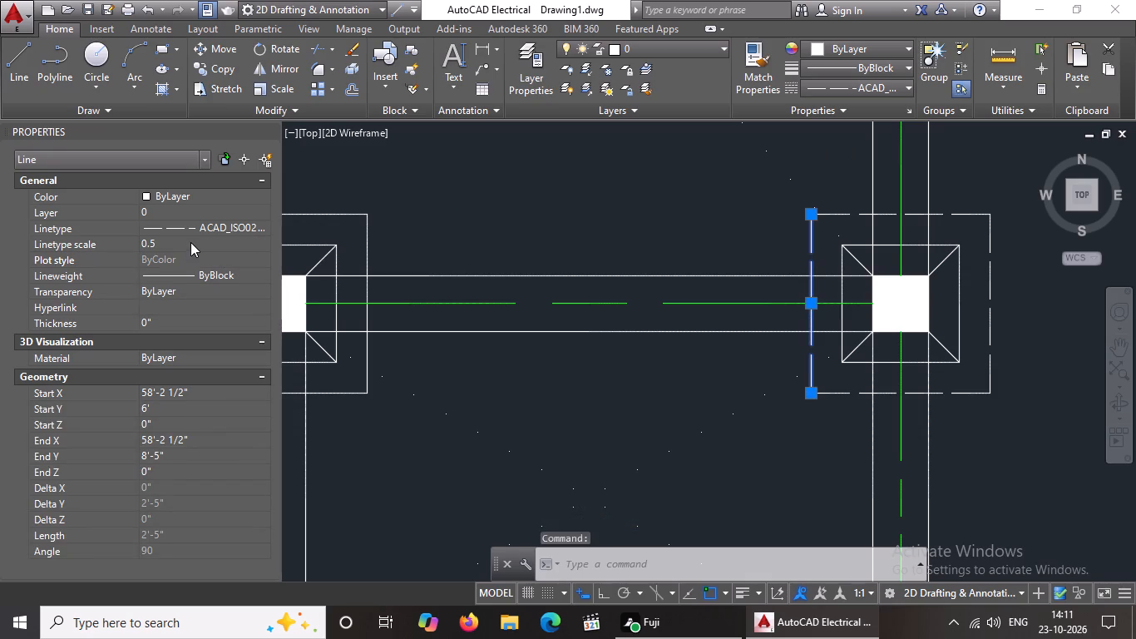
# Set the bottom edge of the eighth footing's outer square, directly left of the seventh footing, to linetype ACAD_ISO02W100 and linetype scale 0.5.
pyautogui.scroll(-2, 526, 344)
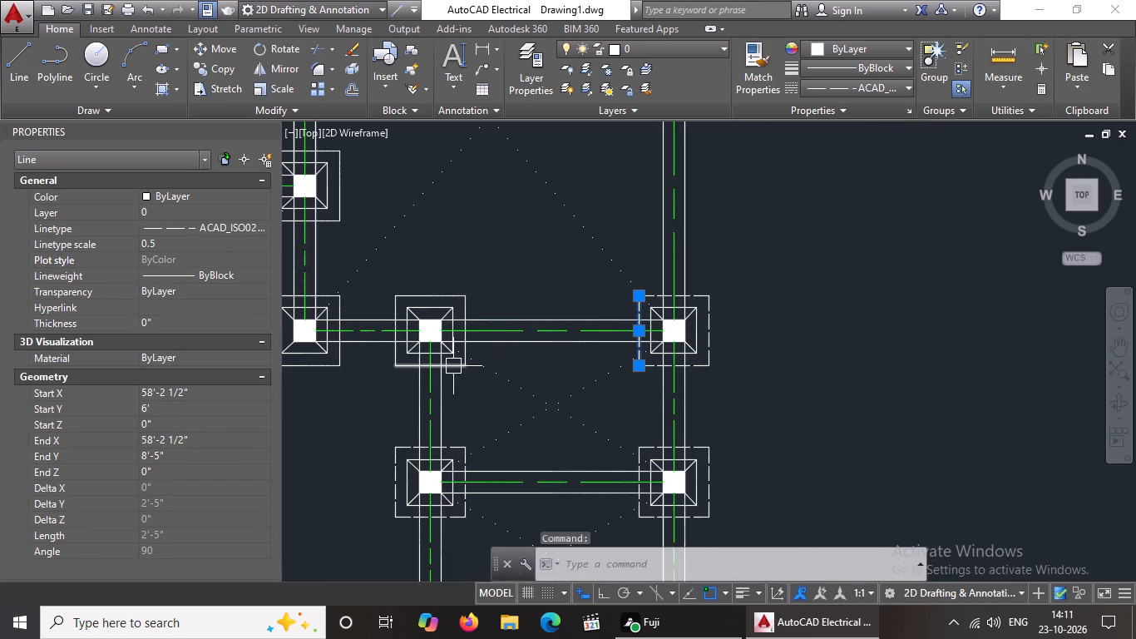
pyautogui.scroll(1, 505, 372)
pyautogui.moveTo(395, 346); pyautogui.dragTo(467, 417, button='middle')
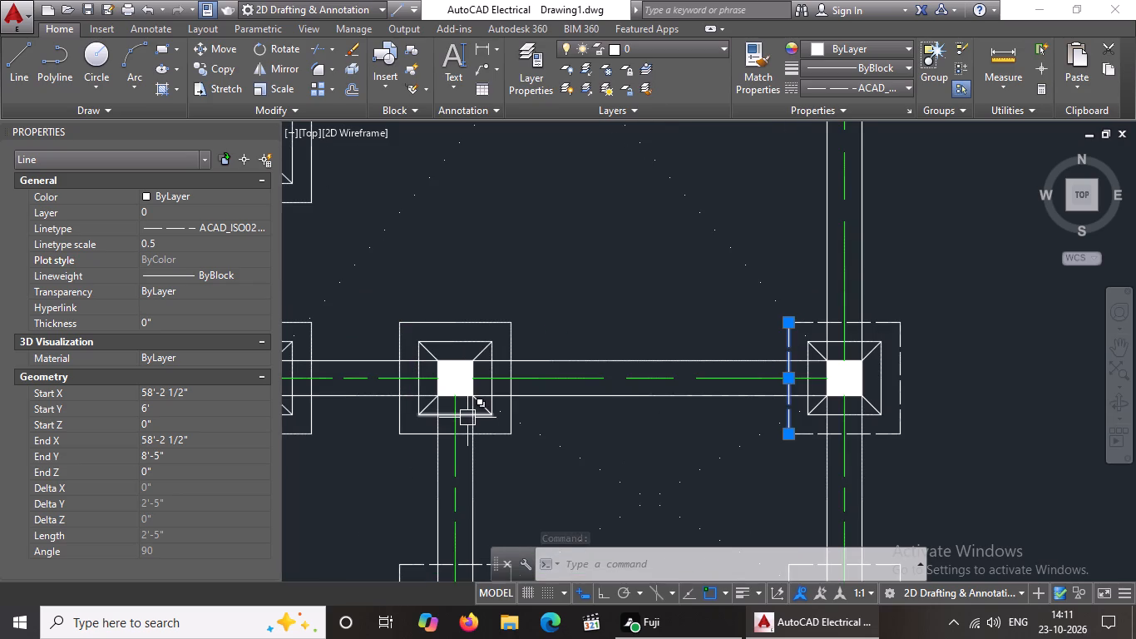
pyautogui.press('Escape')
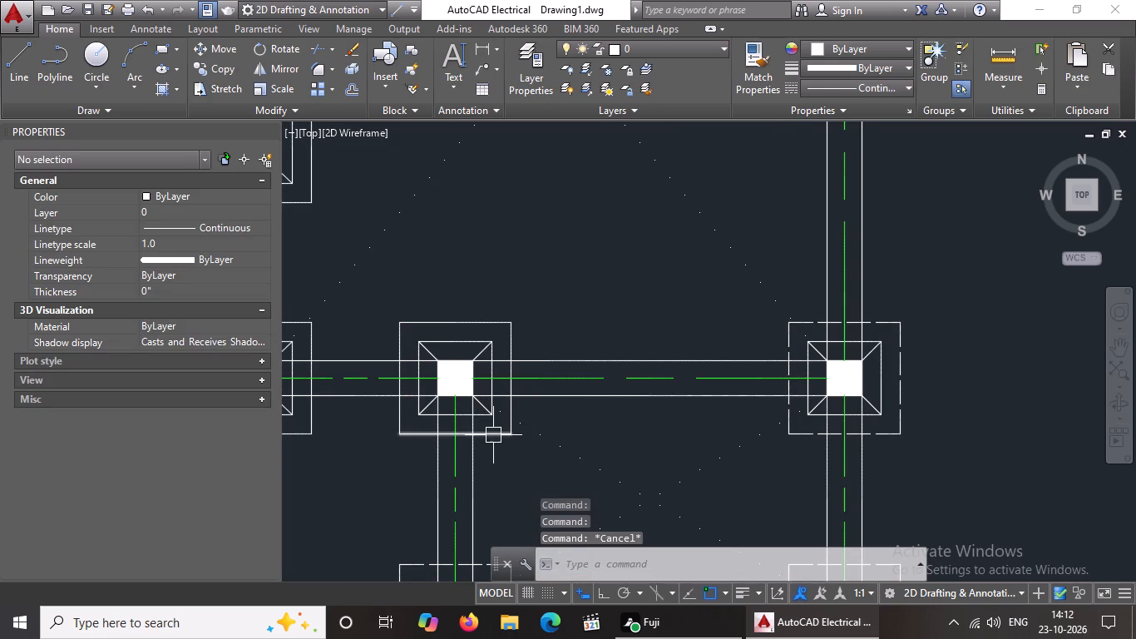
pyautogui.click(492, 432)
pyautogui.click(854, 87)
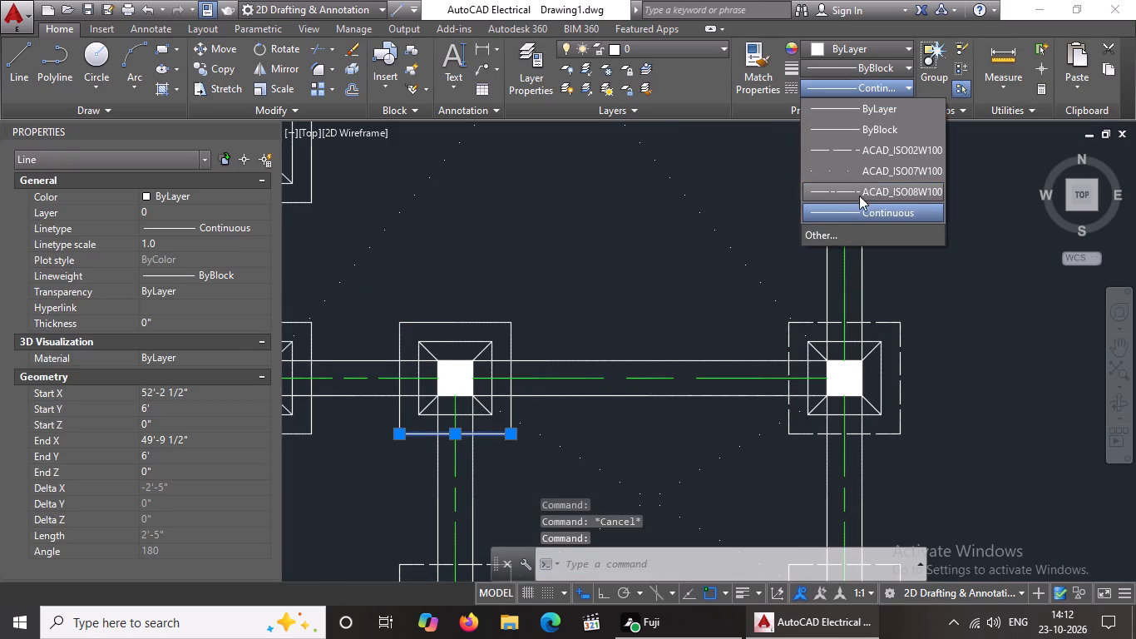
pyautogui.moveTo(832, 147); pyautogui.dragTo(828, 160)
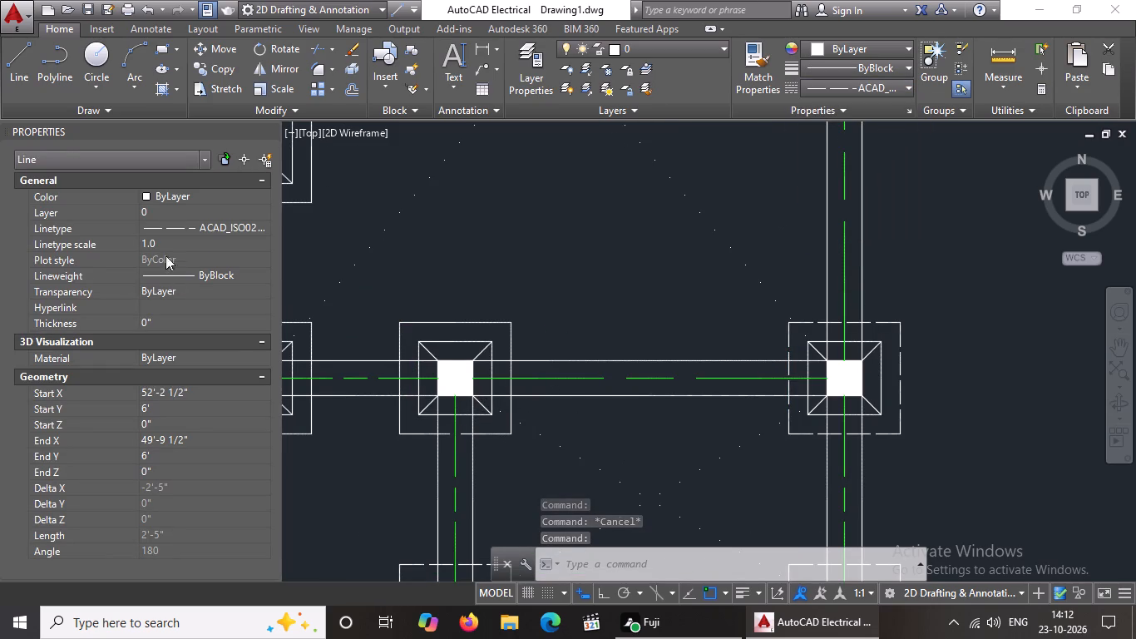
pyautogui.click(170, 243)
pyautogui.press('BackSpace')
pyautogui.press('BackSpace')
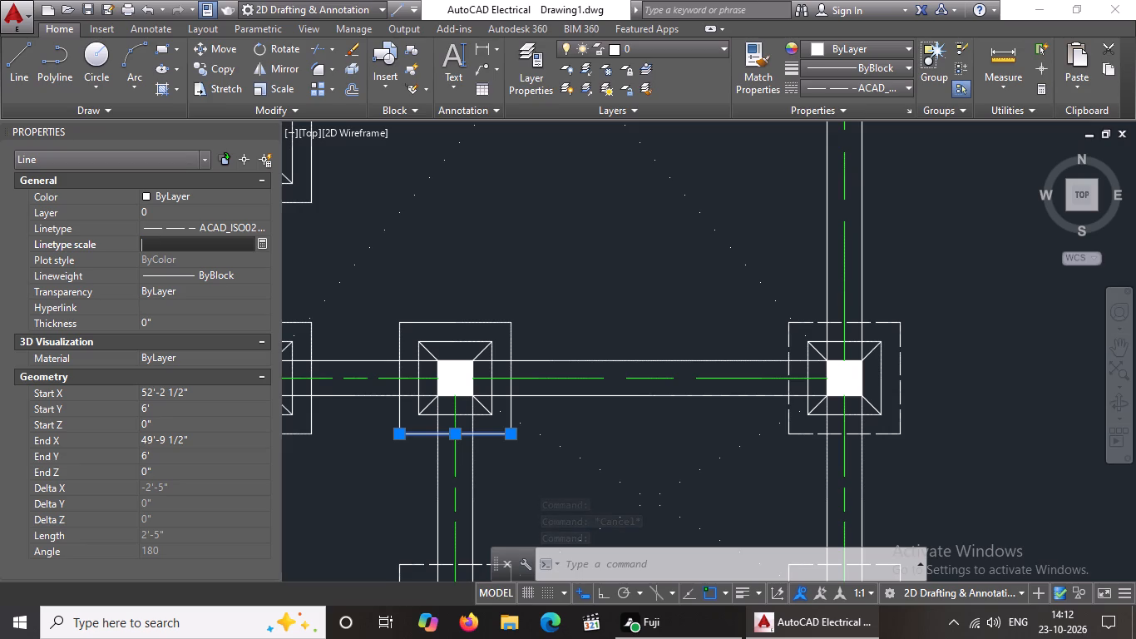
pyautogui.press('BackSpace')
pyautogui.press('0')
pyautogui.press('.')
pyautogui.press('5')
pyautogui.press('Return')
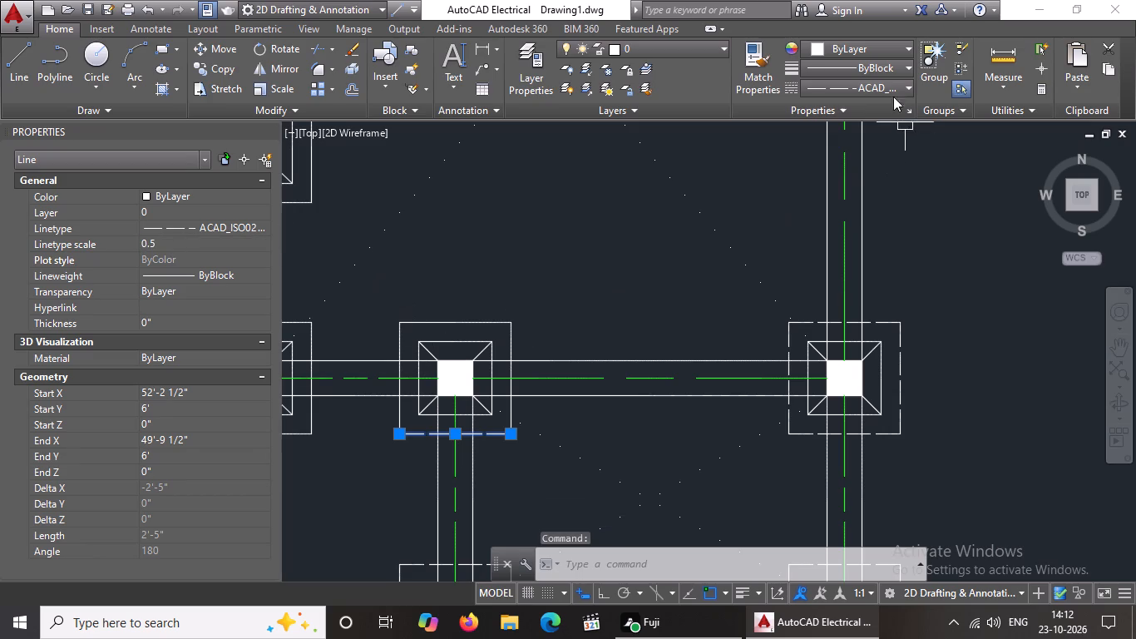
pyautogui.press('Escape')
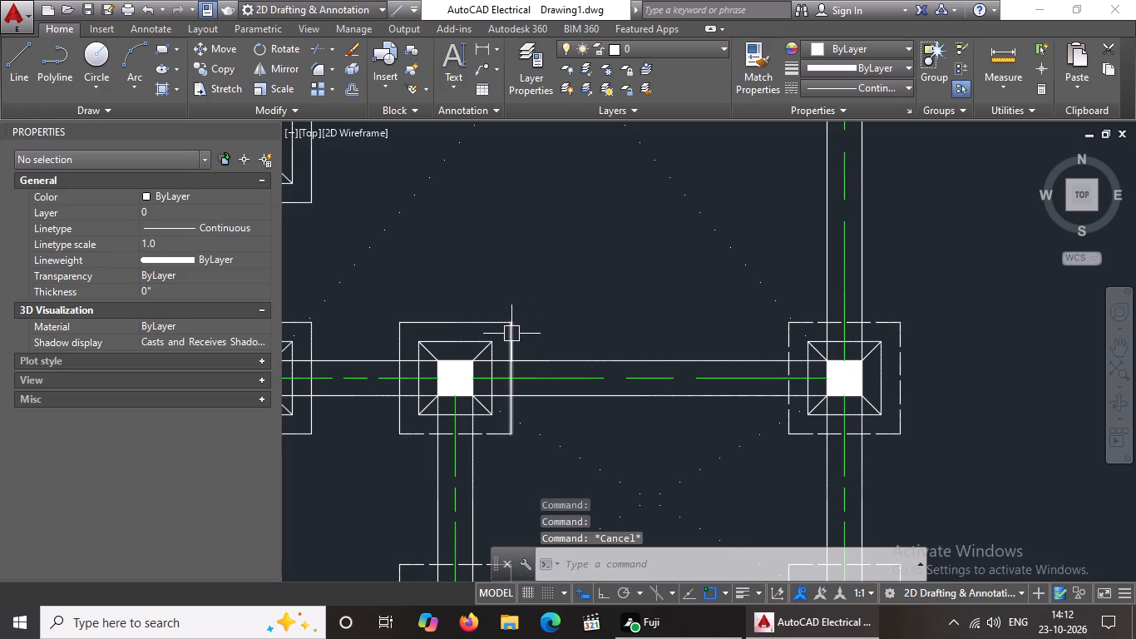
# Change the right edge of the eighth footing's outer square to linetype ACAD_ISO02W100 with a linetype scale of 0.5.
pyautogui.click(510, 334)
pyautogui.click(865, 85)
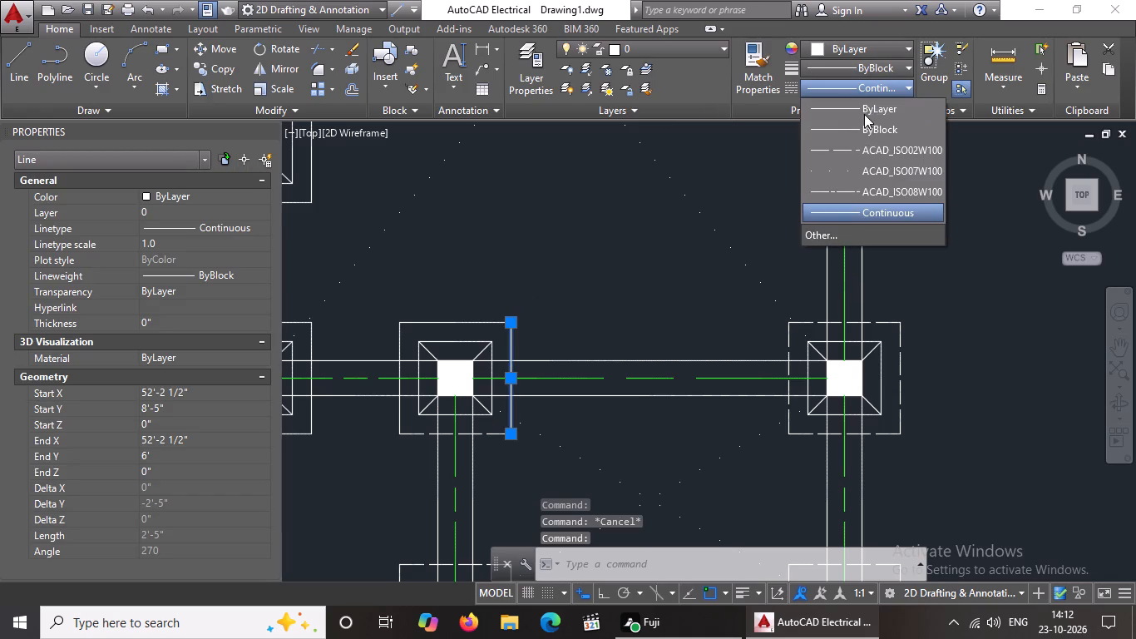
pyautogui.click(860, 149)
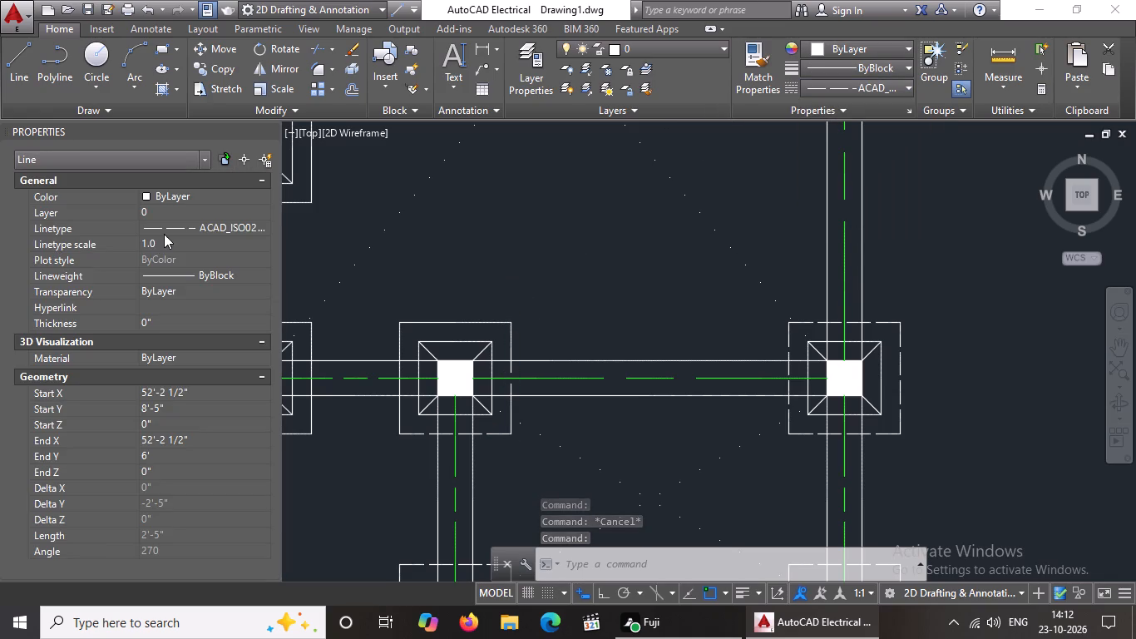
pyautogui.click(165, 240)
pyautogui.press('BackSpace')
pyautogui.press('BackSpace')
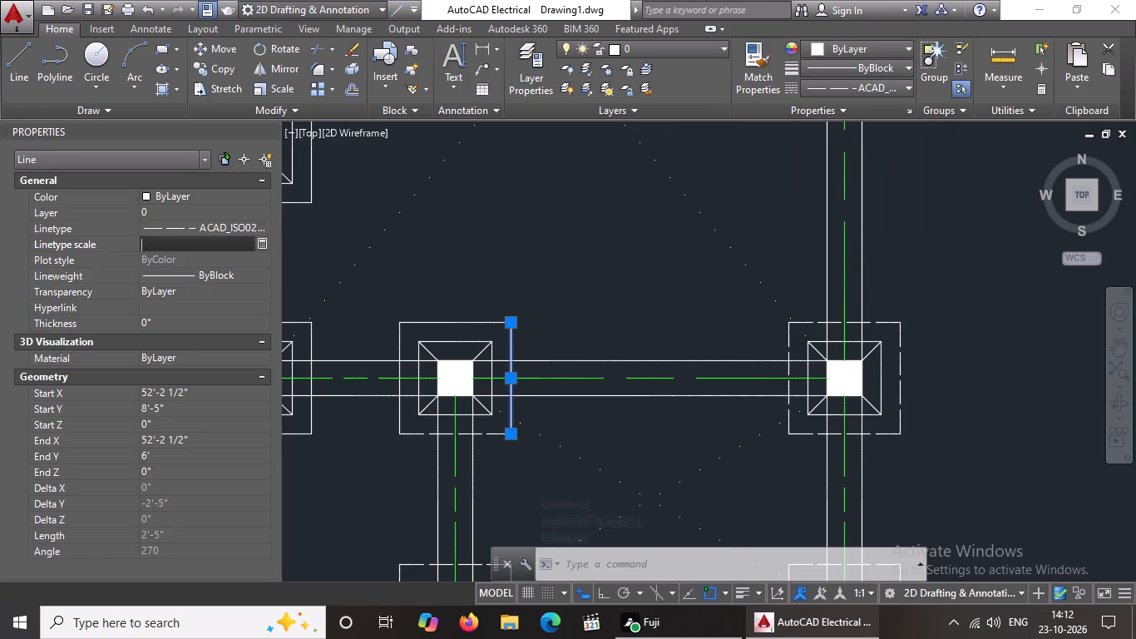
pyautogui.press('BackSpace')
pyautogui.press('BackSpace')
pyautogui.write('0.5')
pyautogui.press('Return')
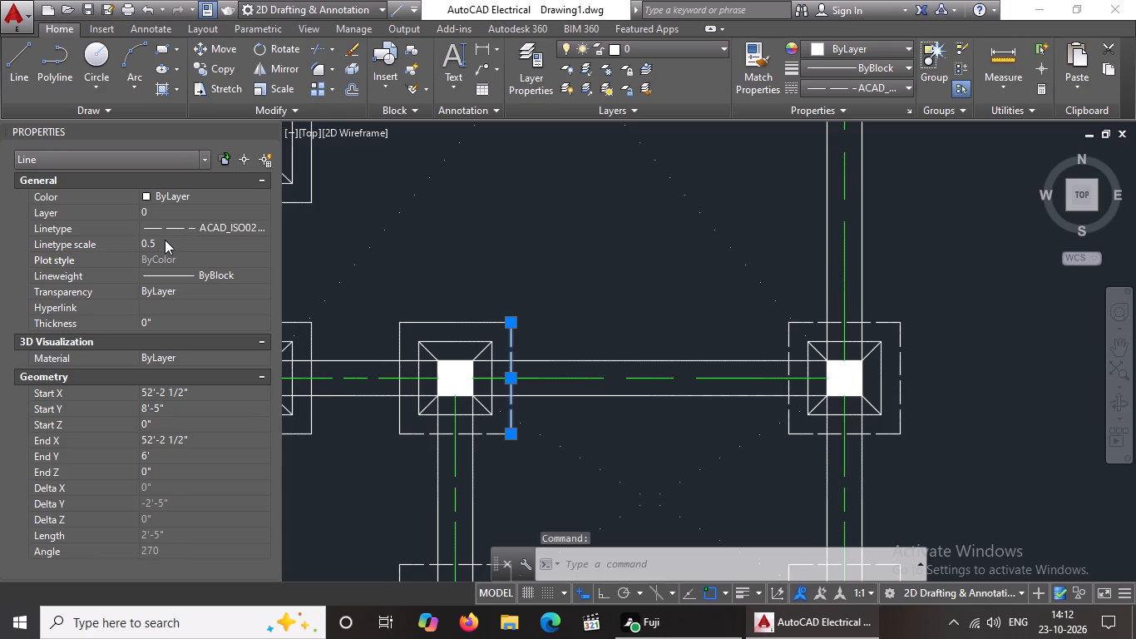
pyautogui.press('Escape')
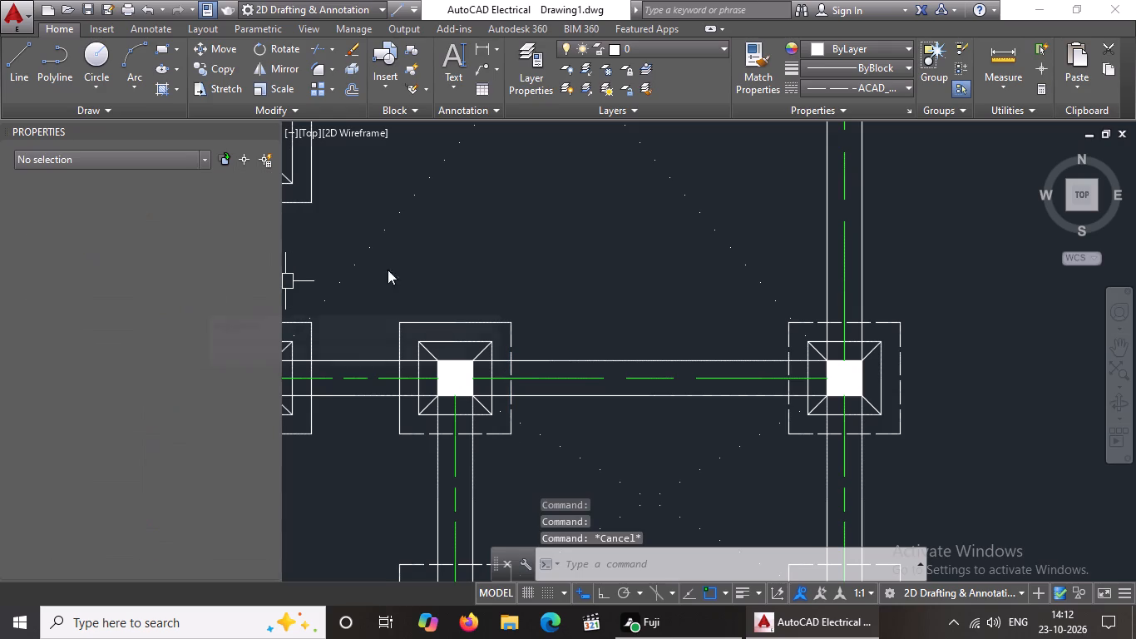
# Apply the ACAD_ISO02W100 linetype and linetype scale 0.5 to the top edge of the eighth footing's outer square.
pyautogui.click(436, 329)
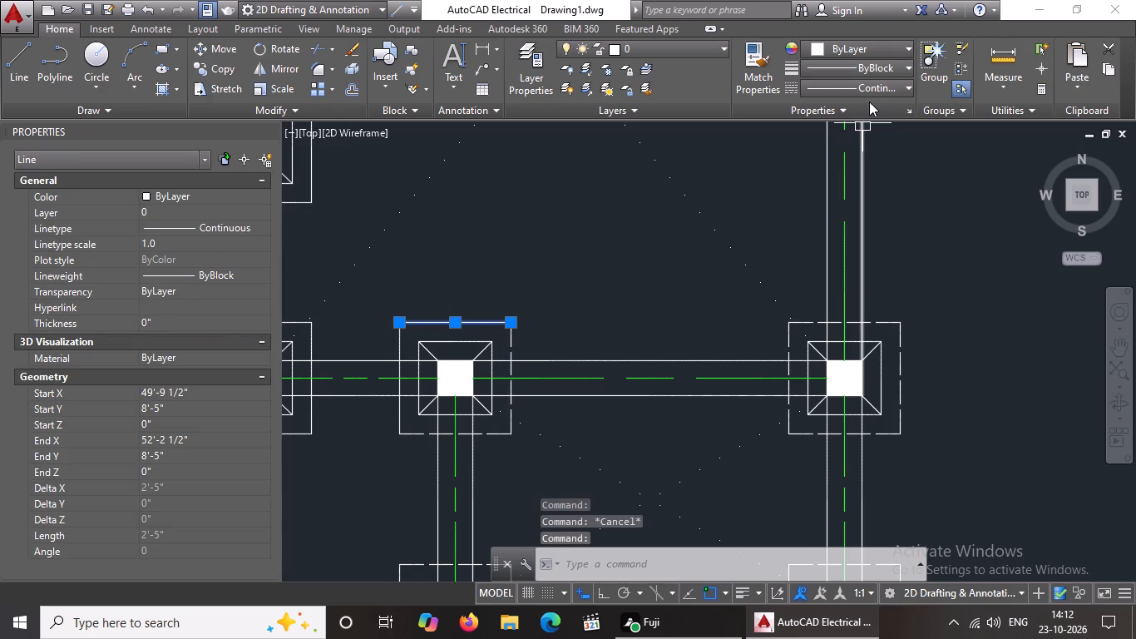
pyautogui.click(875, 91)
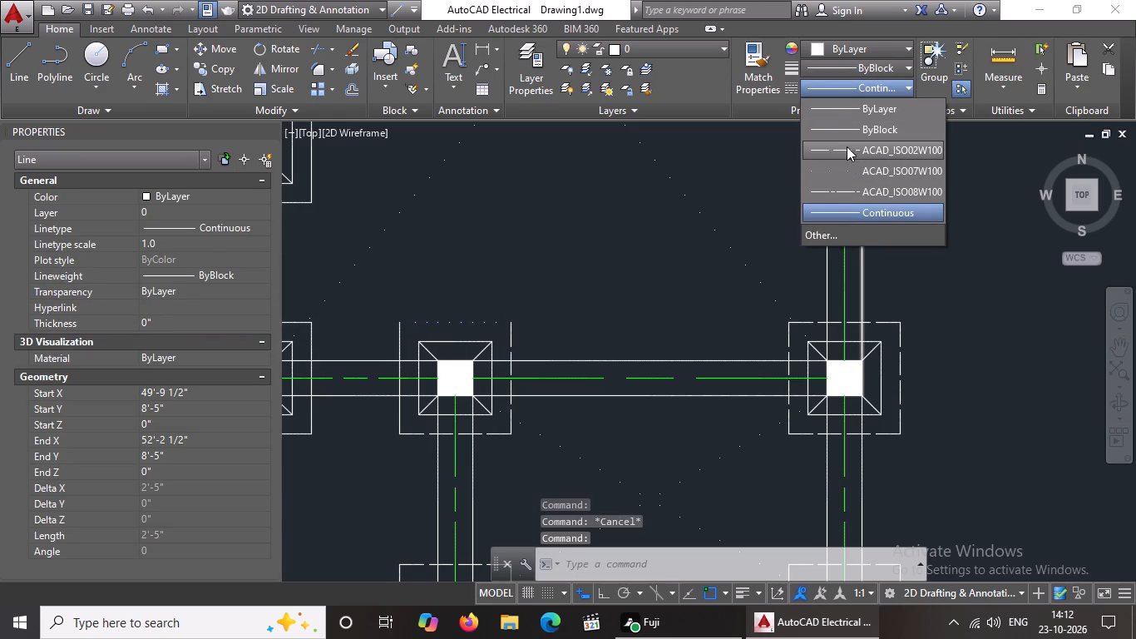
pyautogui.moveTo(847, 146); pyautogui.dragTo(843, 158)
pyautogui.click(170, 243)
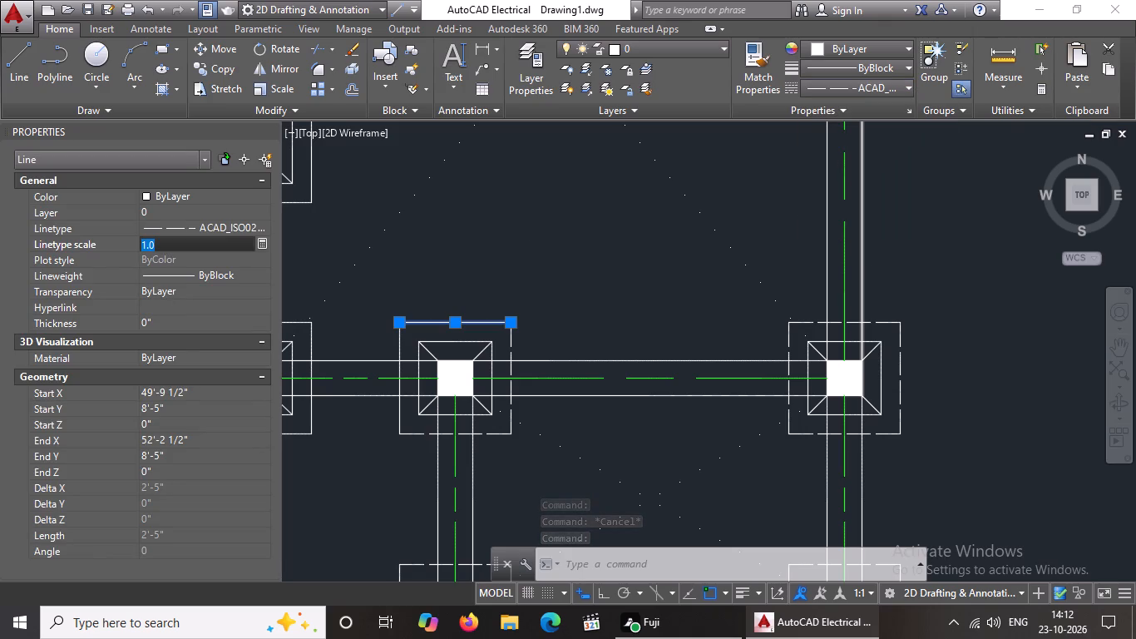
pyautogui.press('BackSpace')
pyautogui.press('BackSpace')
pyautogui.press('BackSpace')
pyautogui.write('0.5')
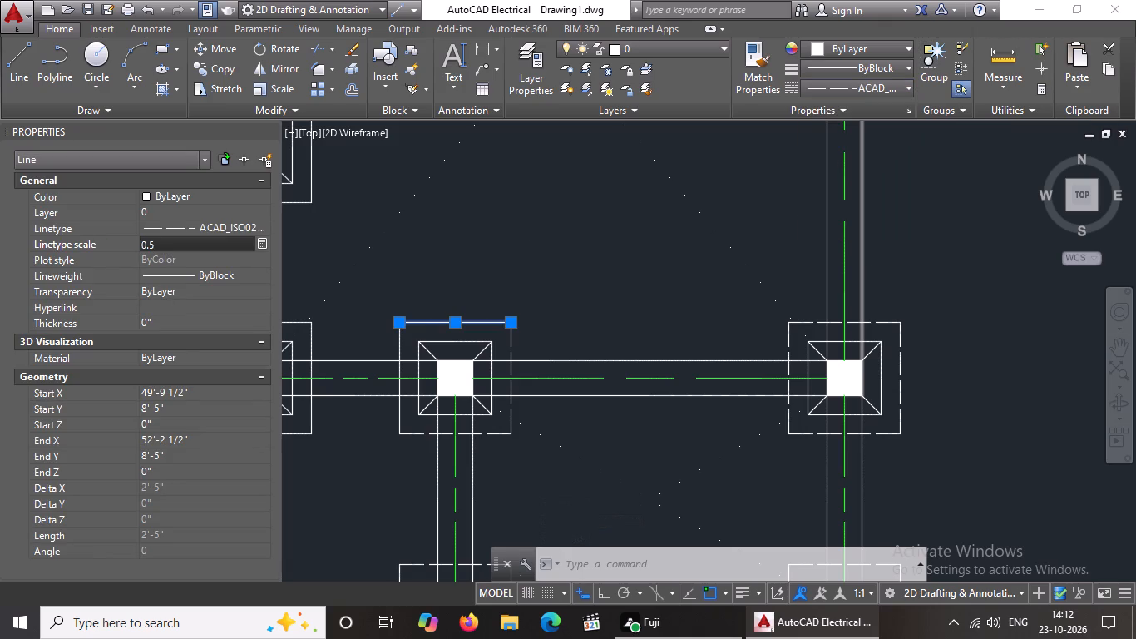
pyautogui.press('Return')
pyautogui.press('Escape')
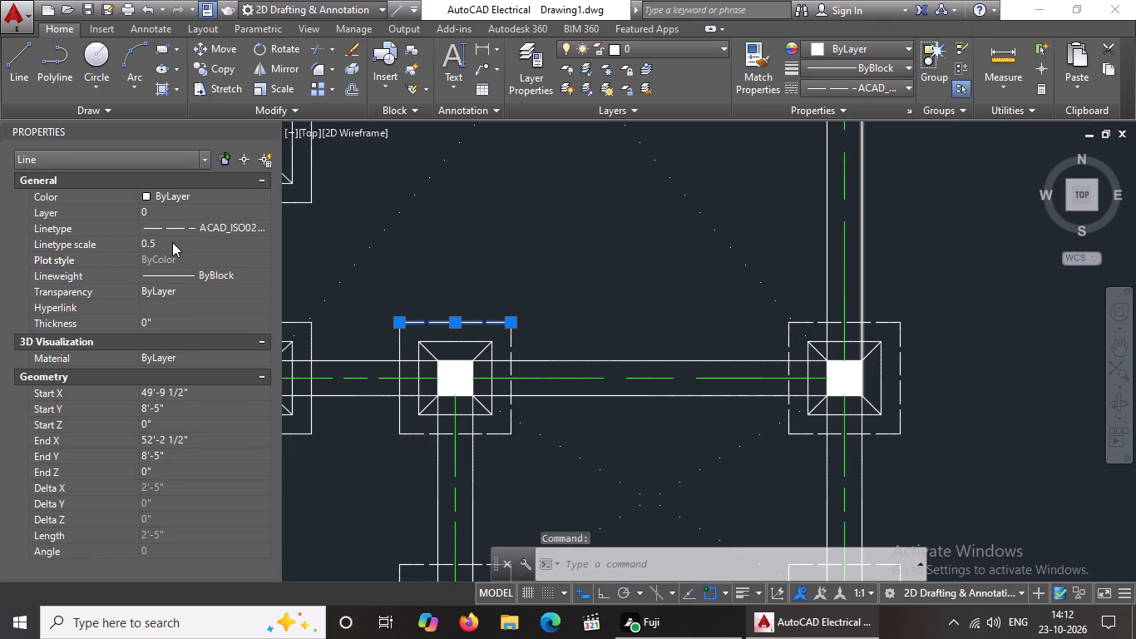
pyautogui.press('Escape')
pyautogui.press('Escape')
# Set the left edge of the eighth footing's outer square to linetype ACAD_ISO02W100 and linetype scale 0.5.
pyautogui.click(396, 349)
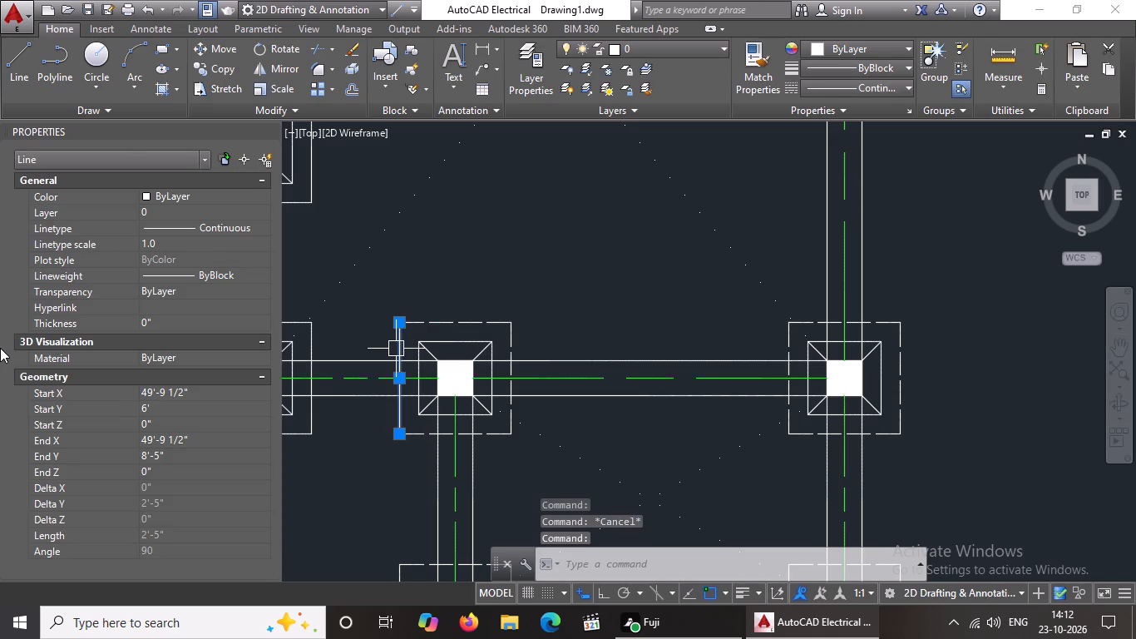
pyautogui.click(890, 87)
pyautogui.click(844, 152)
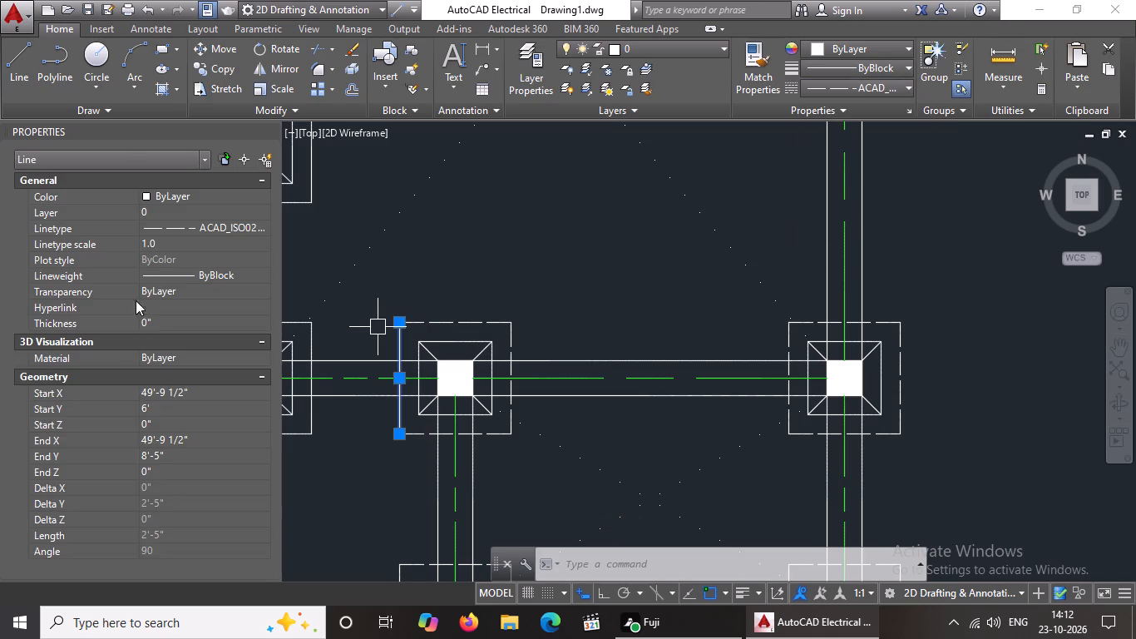
pyautogui.click(161, 241)
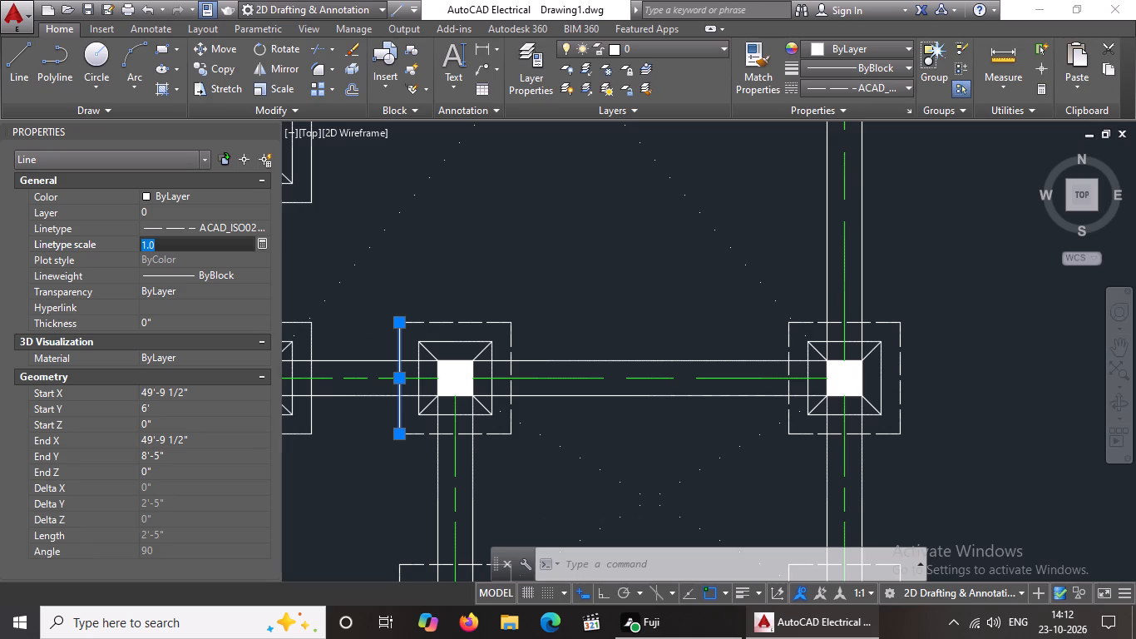
pyautogui.press('BackSpace')
pyautogui.press('BackSpace')
pyautogui.press('BackSpace')
pyautogui.press('BackSpace')
pyautogui.write('0.5')
pyautogui.press('Return')
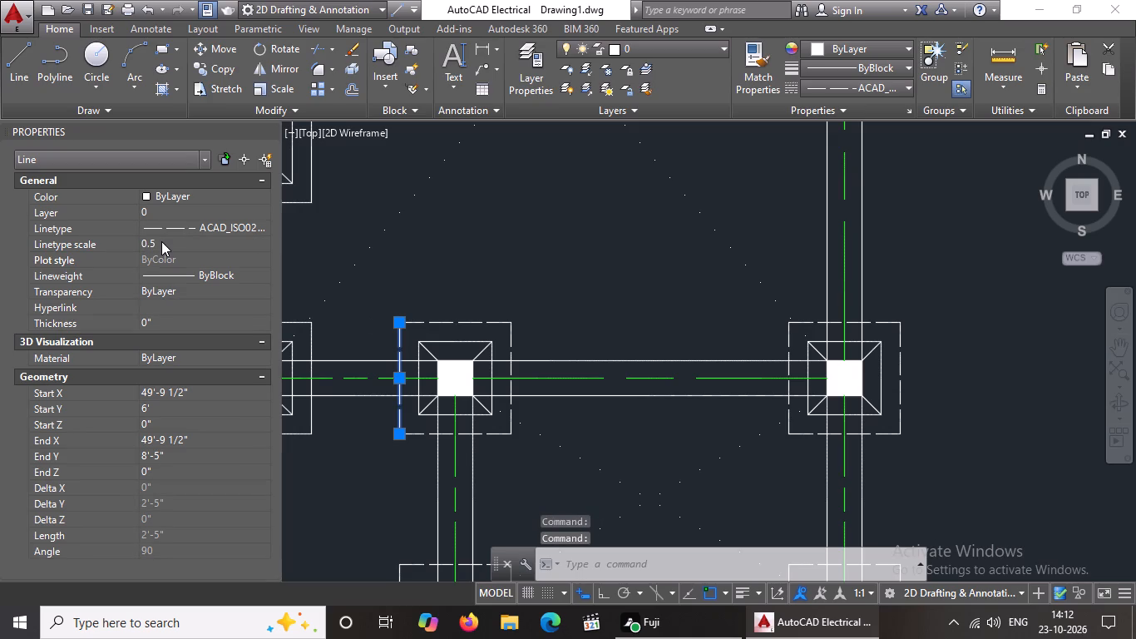
pyautogui.press('Escape')
pyautogui.press('Escape')
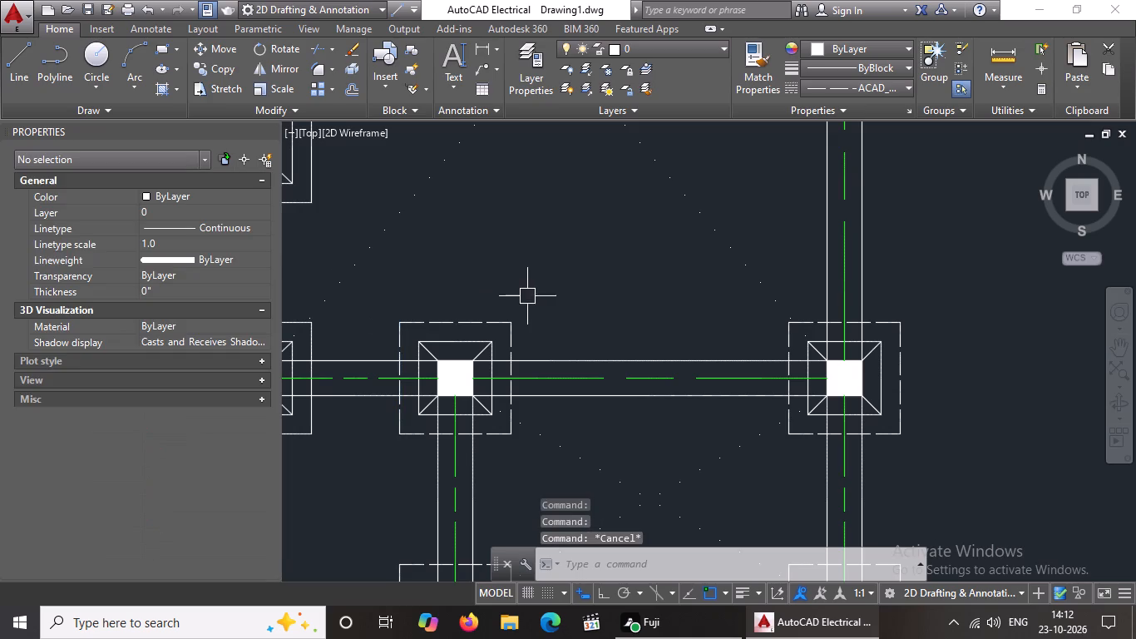
# Give the bottom edge of the ninth footing's outer square, directly left of the eighth footing, linetype ACAD_ISO02W100 and linetype scale 0.5.
pyautogui.scroll(-2, 513, 322)
pyautogui.moveTo(430, 339); pyautogui.dragTo(506, 353, button='middle')
pyautogui.scroll(2, 470, 394)
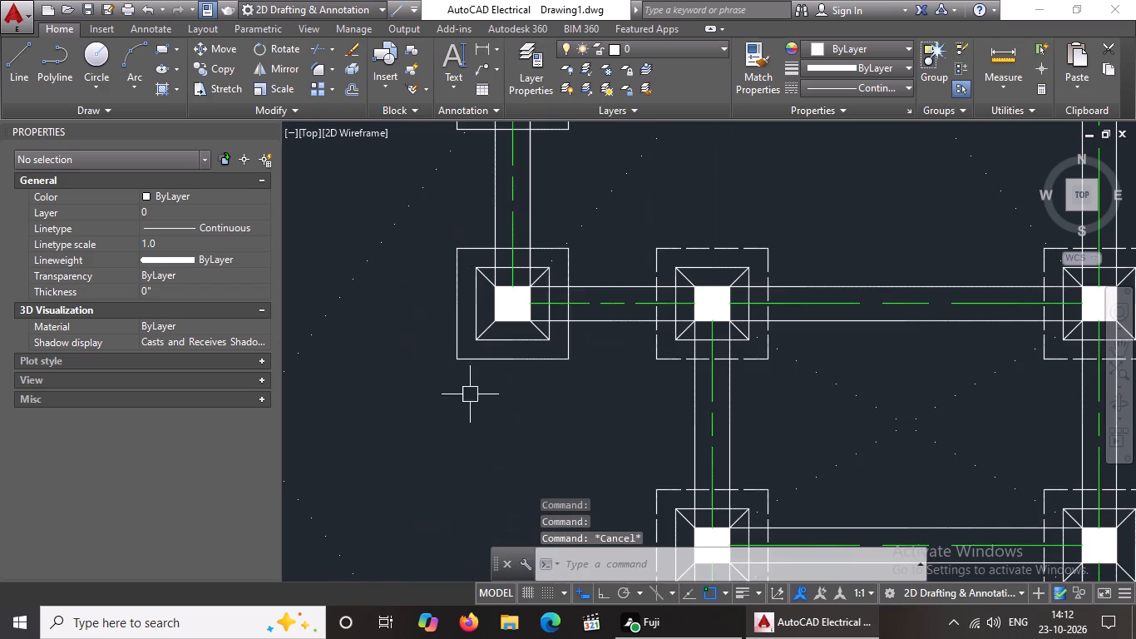
pyautogui.click(501, 360)
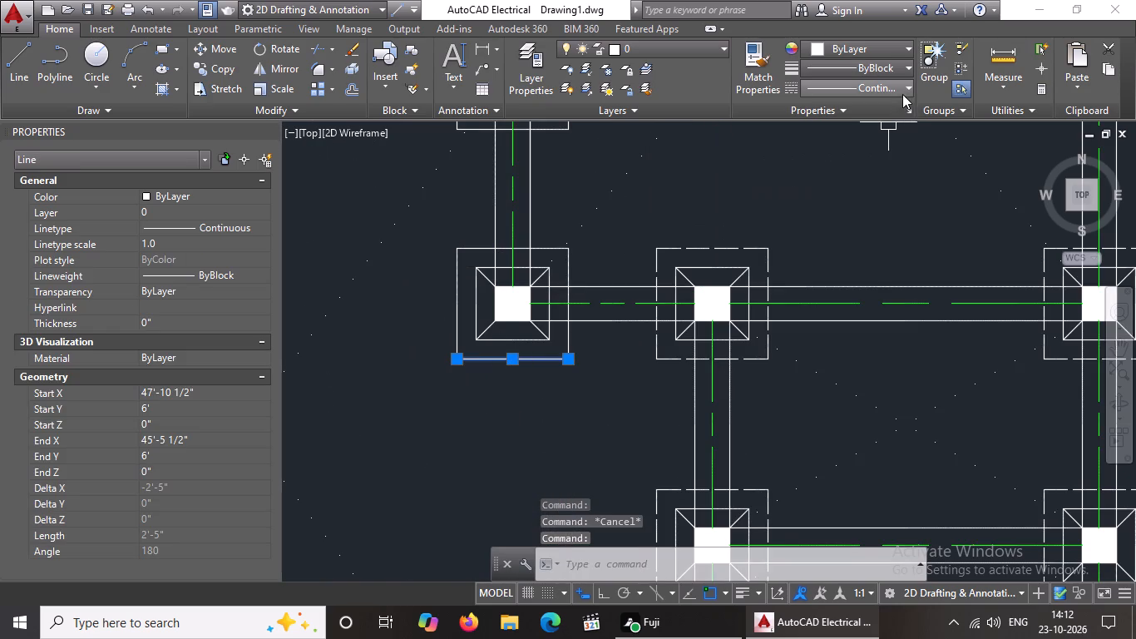
pyautogui.click(896, 84)
pyautogui.click(871, 147)
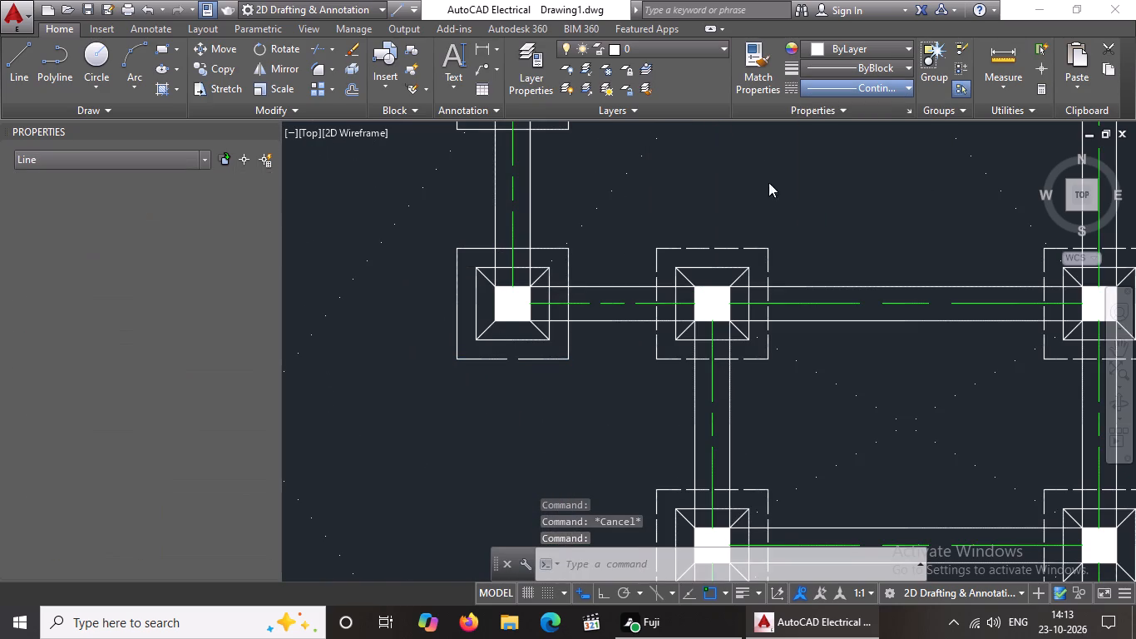
pyautogui.click(165, 239)
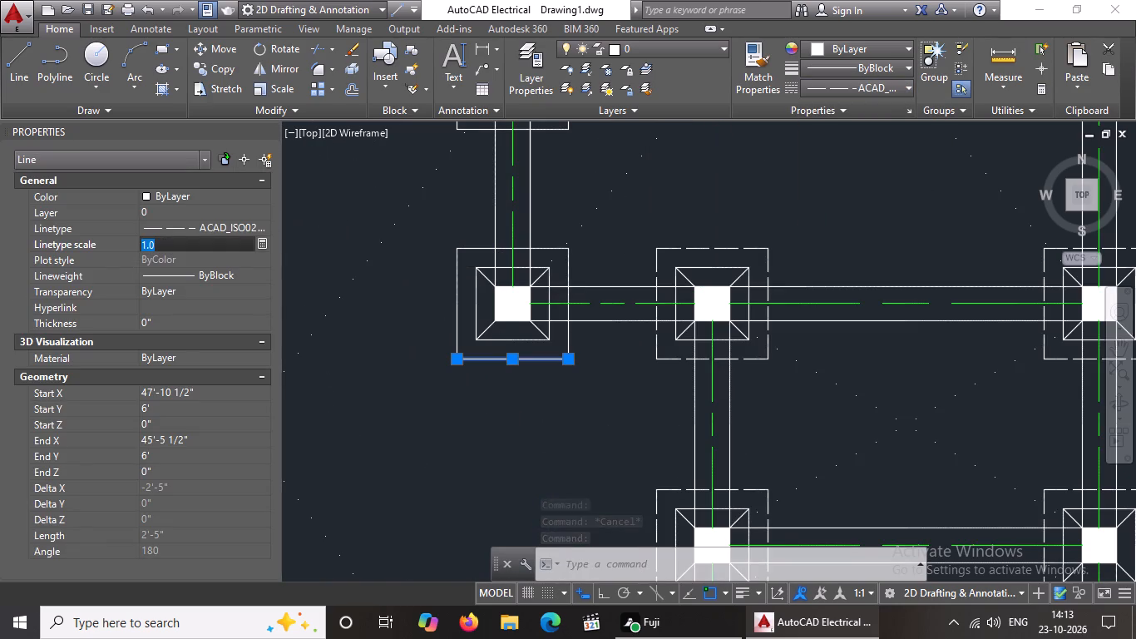
pyautogui.press('BackSpace')
pyautogui.press('BackSpace')
pyautogui.press('BackSpace')
pyautogui.write('0.5')
pyautogui.press('Return')
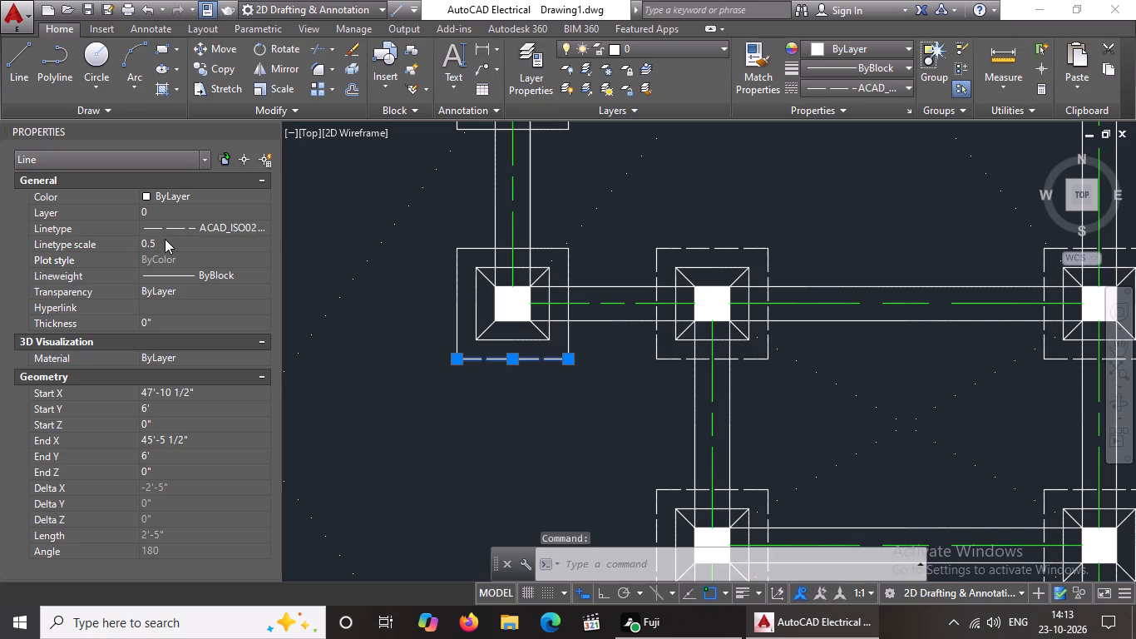
# Give the left edge of the ninth footing's outer square linetype ACAD_ISO02W100 and linetype scale 0.5.
pyautogui.click(454, 300)
pyautogui.click(867, 86)
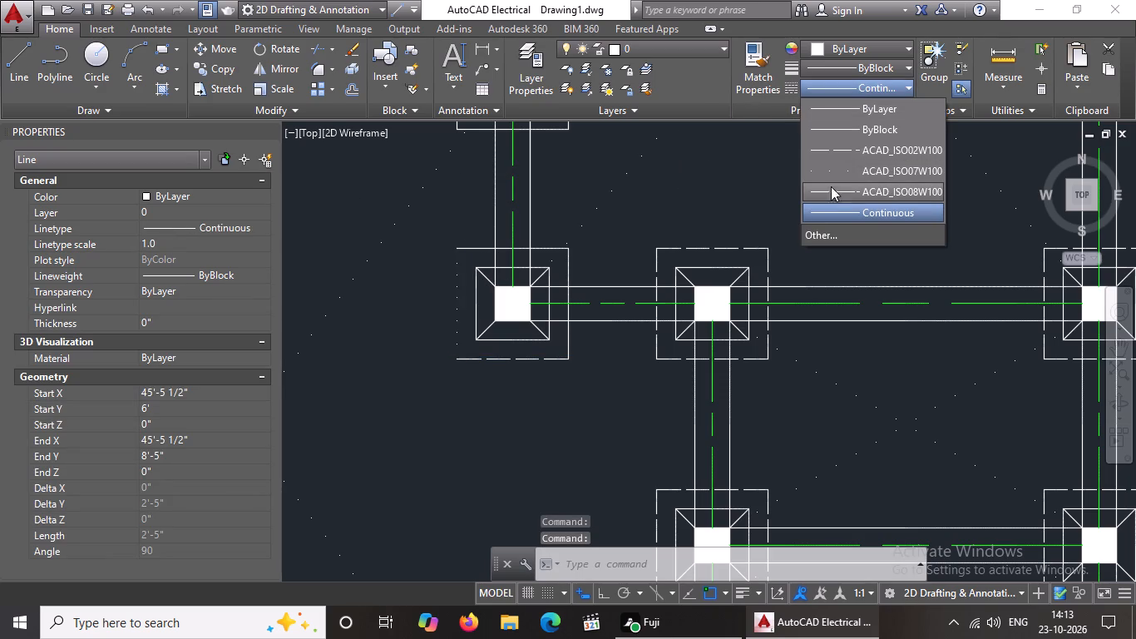
pyautogui.click(858, 147)
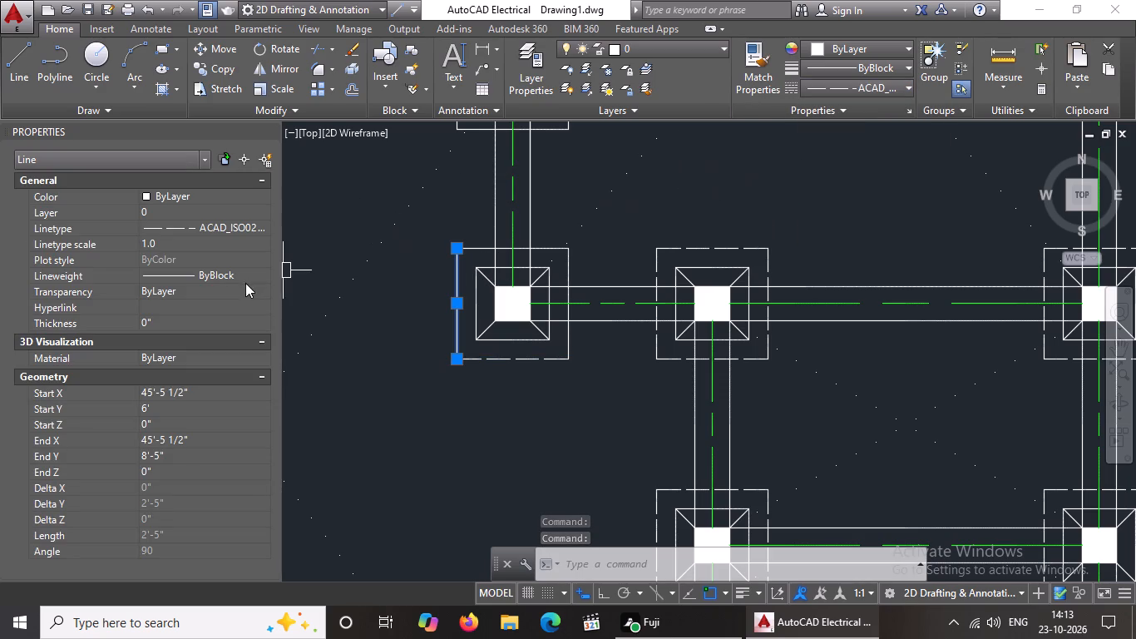
pyautogui.click(186, 240)
pyautogui.press('BackSpace')
pyautogui.press('BackSpace')
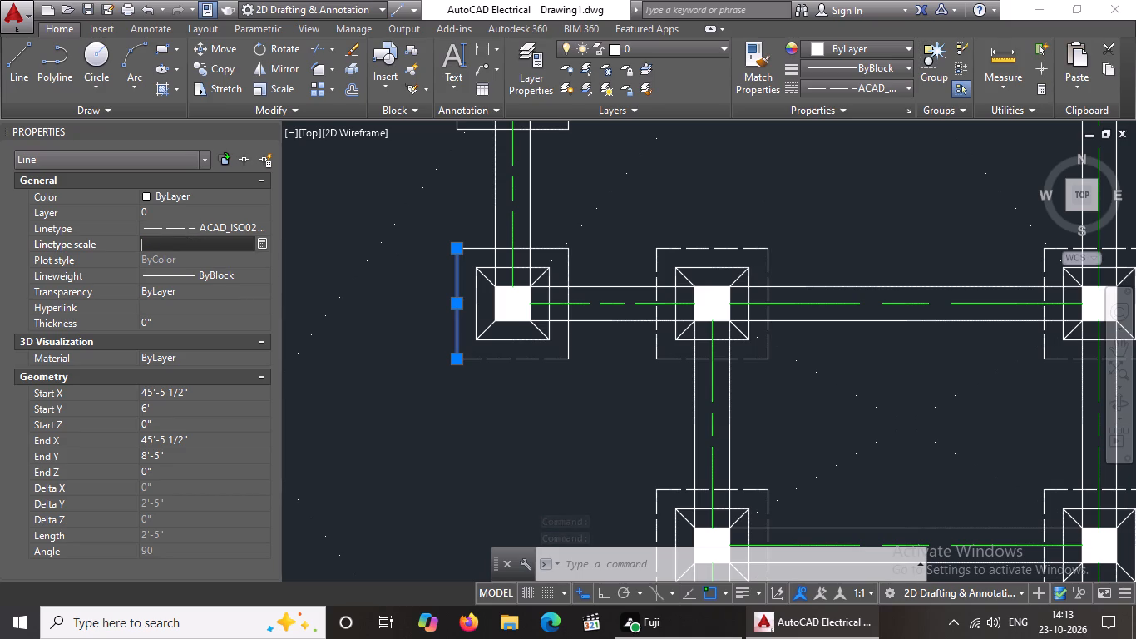
pyautogui.press('BackSpace')
pyautogui.write('0.5')
pyautogui.press('Return')
pyautogui.press('Escape')
pyautogui.press('Escape')
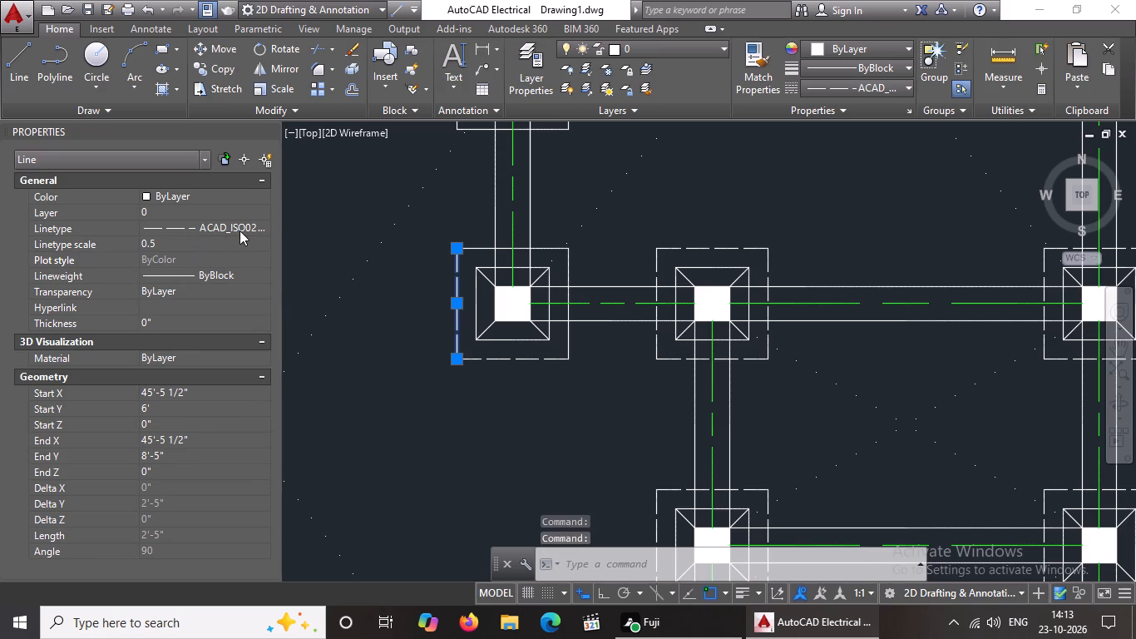
pyautogui.press('Escape')
# Change the top edge of the ninth footing's outer square to linetype ACAD_ISO02W100 with a linetype scale of 0.5.
pyautogui.click(475, 246)
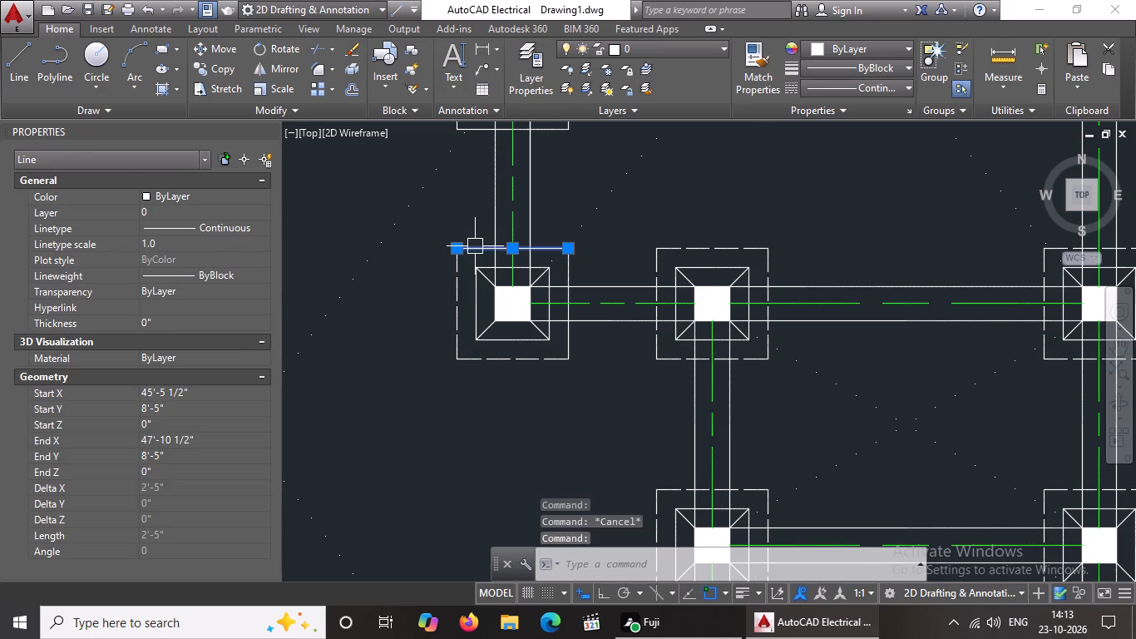
pyautogui.click(870, 85)
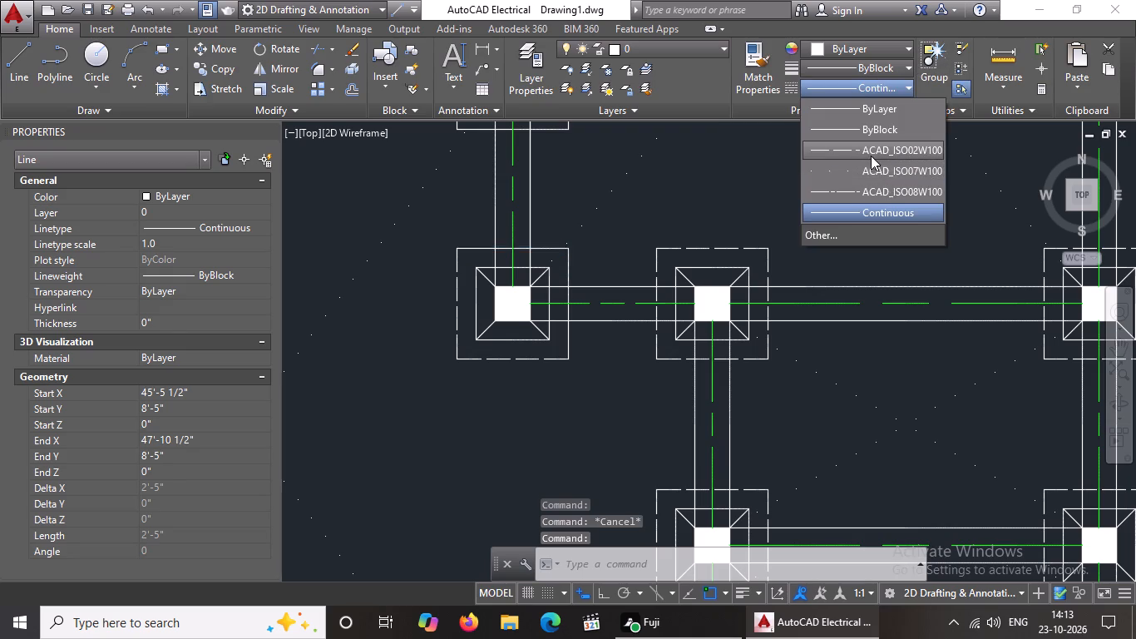
pyautogui.click(871, 156)
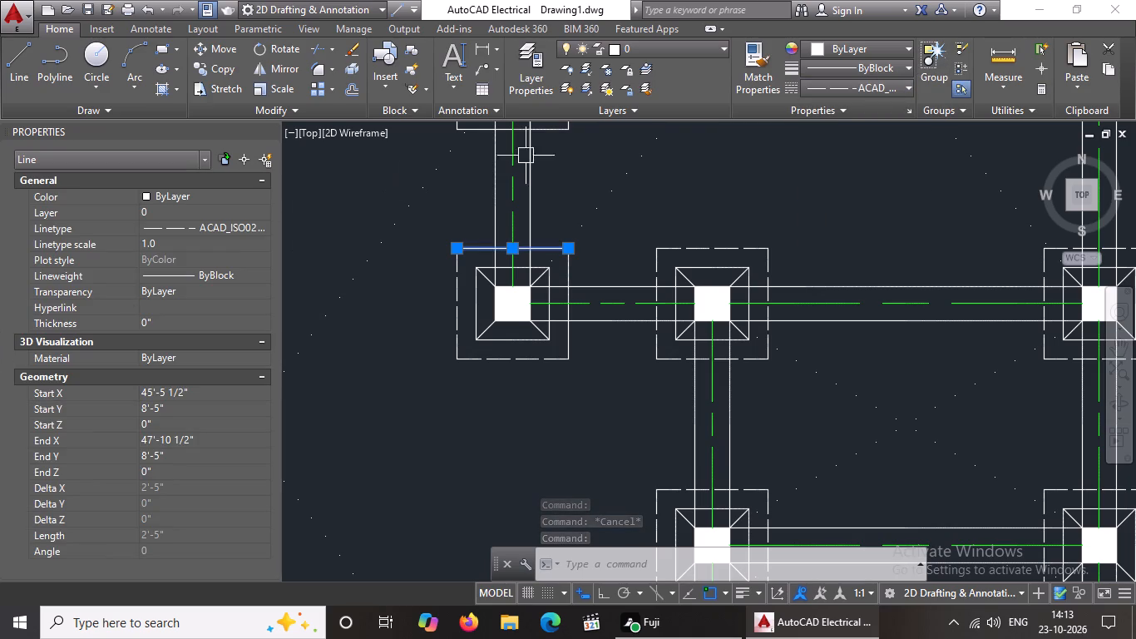
pyautogui.click(211, 248)
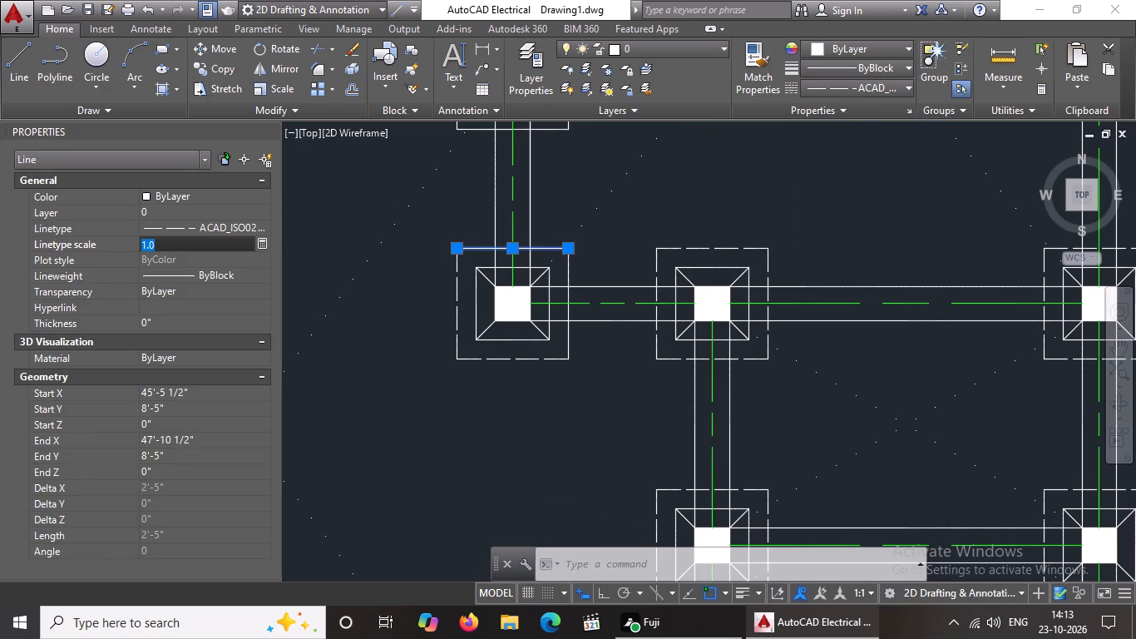
pyautogui.press('BackSpace')
pyautogui.press('BackSpace')
pyautogui.press('BackSpace')
pyautogui.write('09.5')
pyautogui.press('Return')
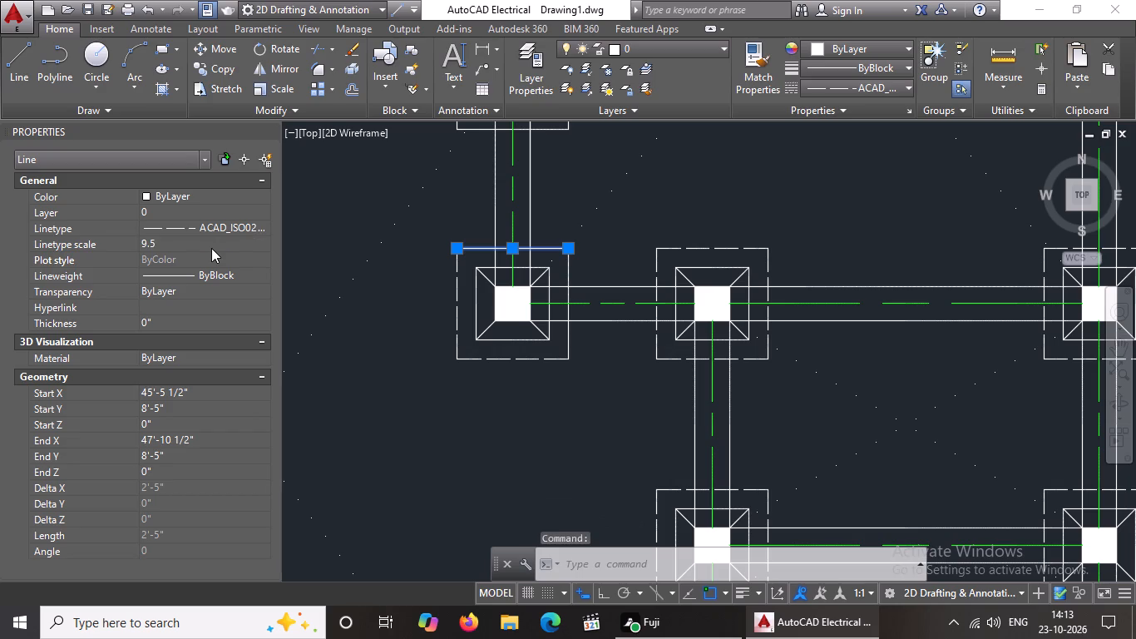
pyautogui.click(157, 235)
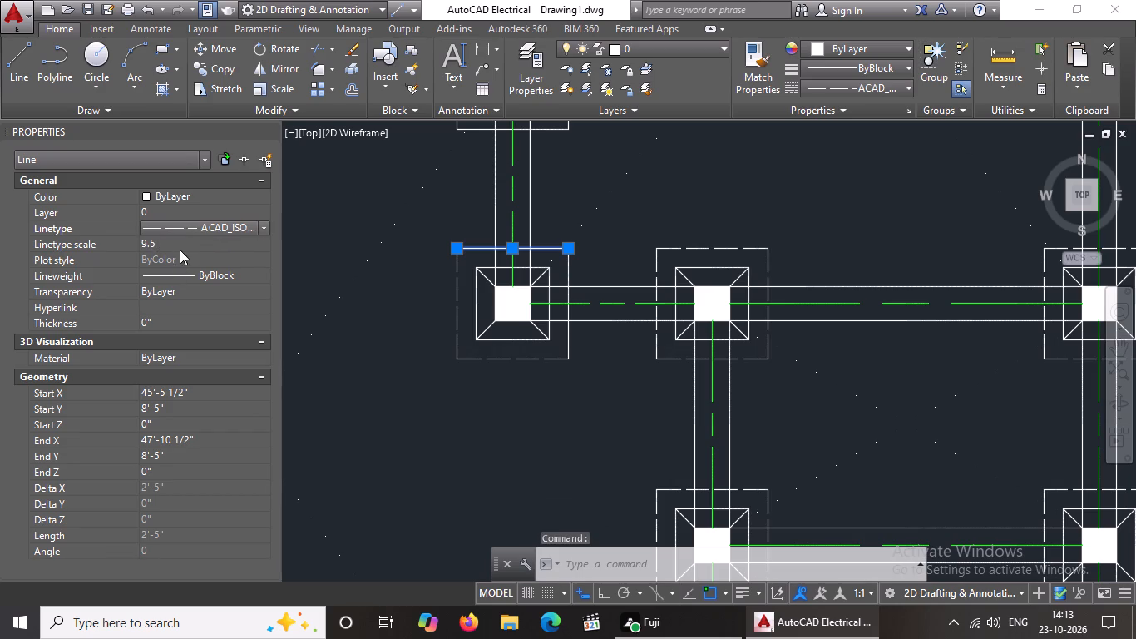
pyautogui.click(180, 247)
pyautogui.press('BackSpace')
pyautogui.press('BackSpace')
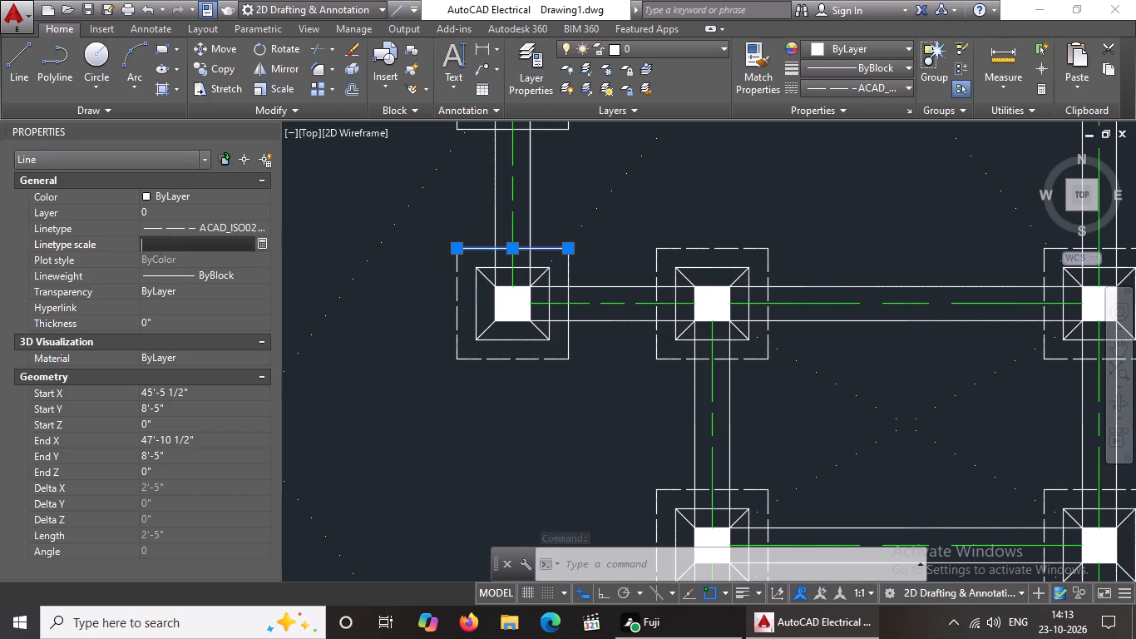
pyautogui.write('0.5')
pyautogui.press('Return')
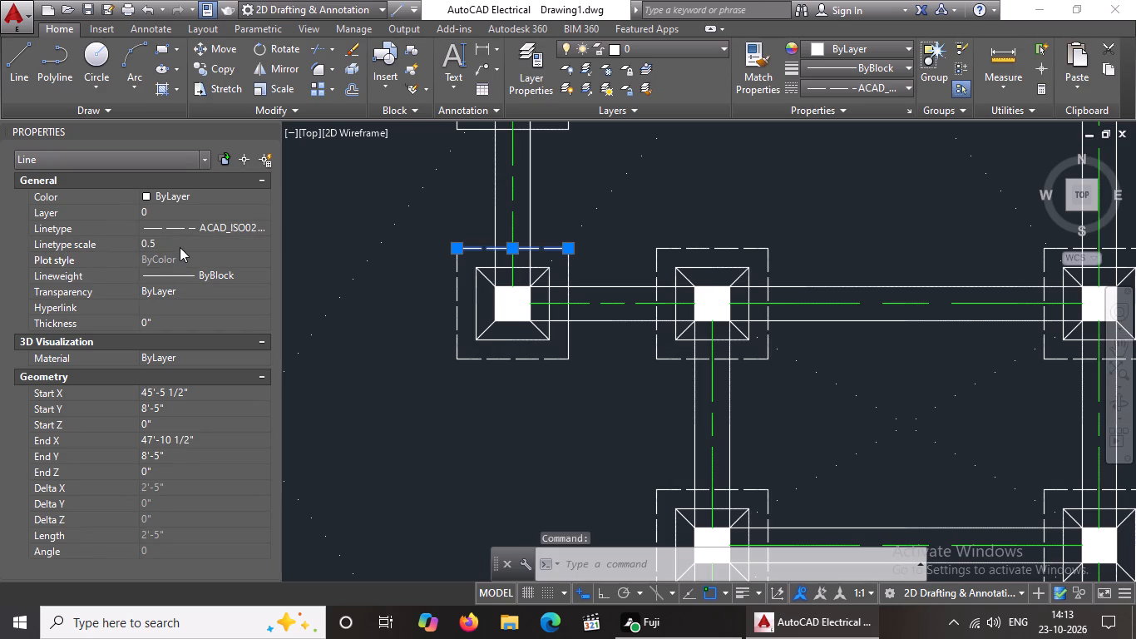
pyautogui.click(851, 84)
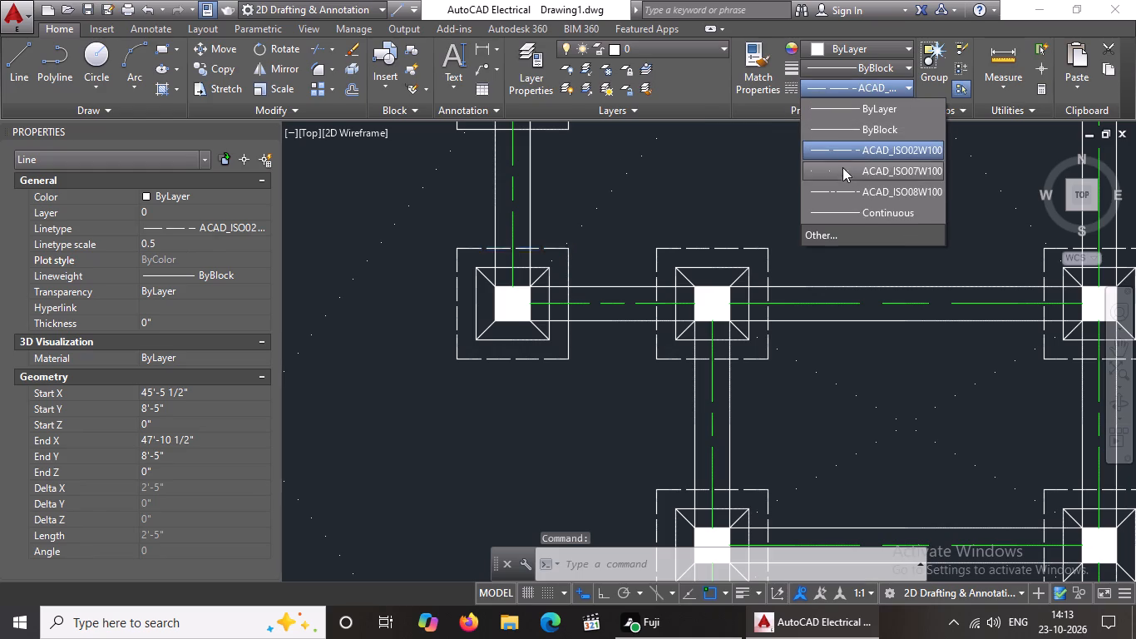
pyautogui.click(847, 153)
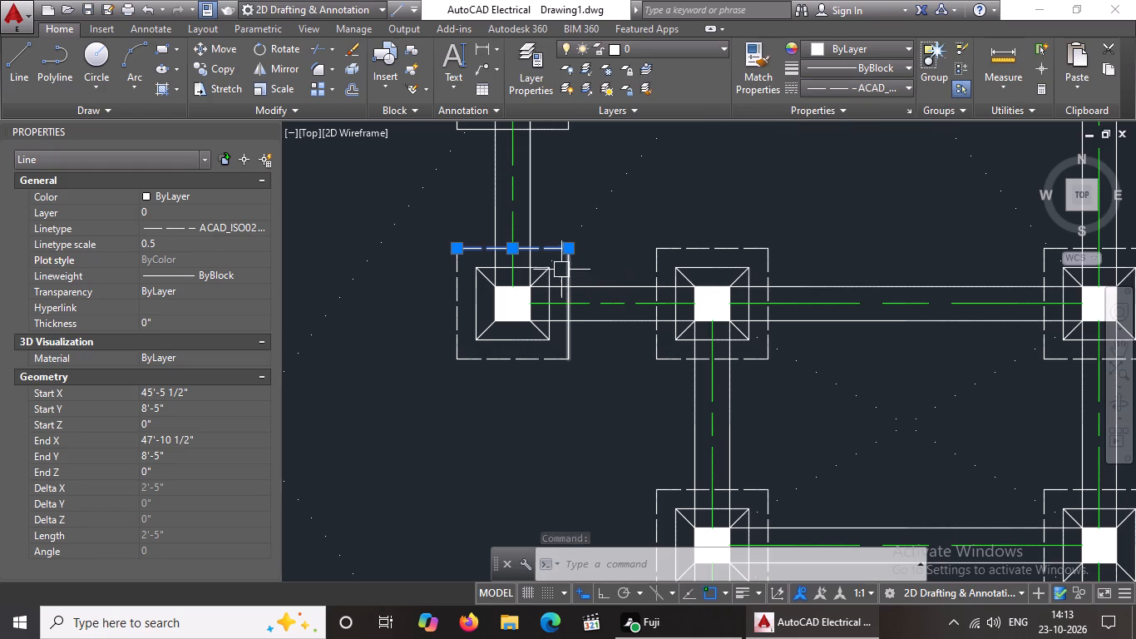
# Apply linetype ACAD_ISO02W100 and linetype scale 0.5 to the right edge of the ninth footing's outer square.
pyautogui.click(569, 268)
pyautogui.click(863, 87)
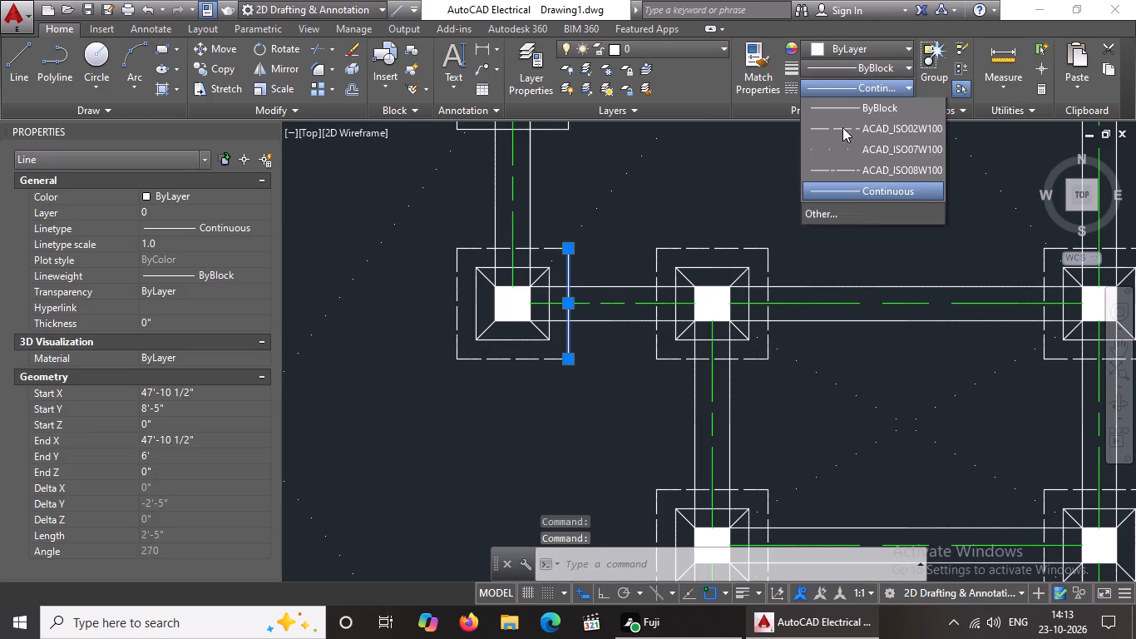
pyautogui.click(842, 147)
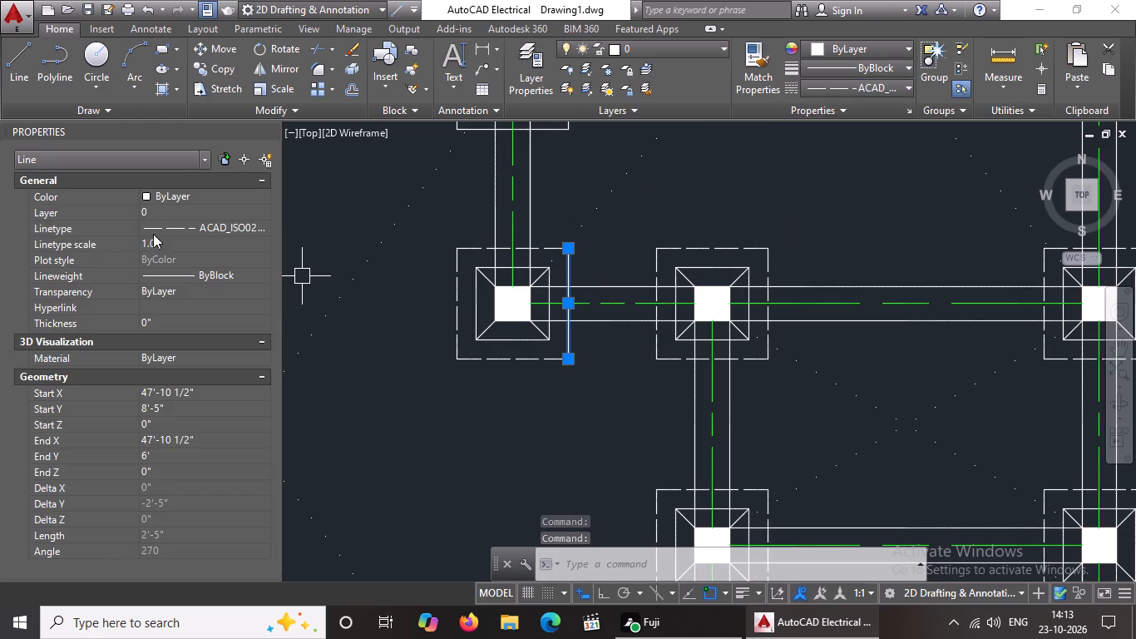
pyautogui.click(167, 242)
pyautogui.press('BackSpace')
pyautogui.press('BackSpace')
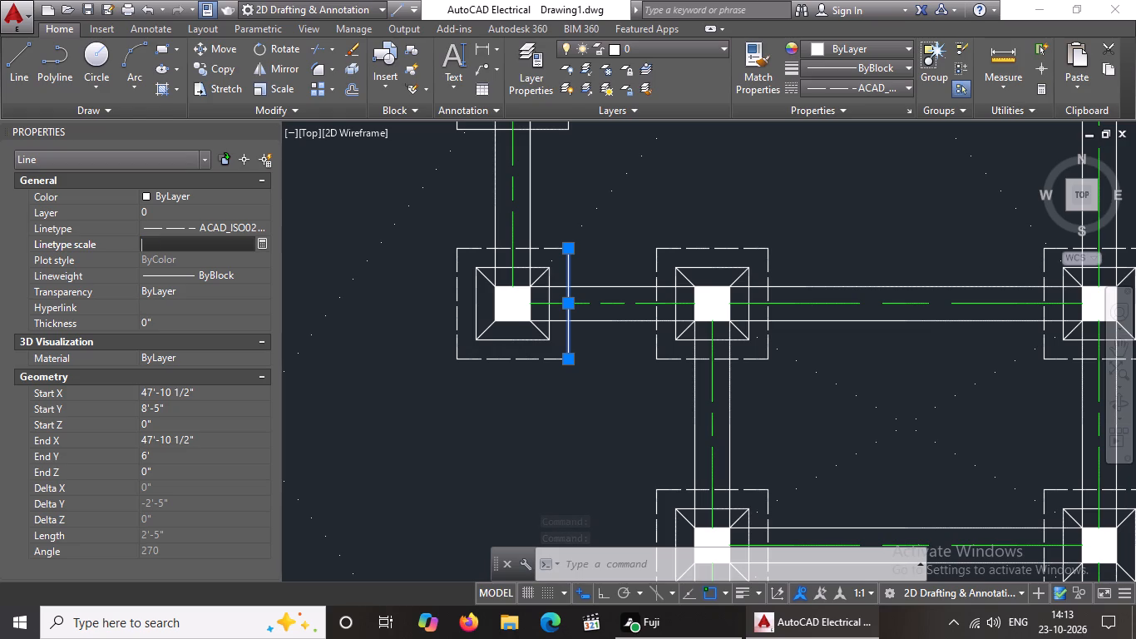
pyautogui.write('0.5')
pyautogui.press('Return')
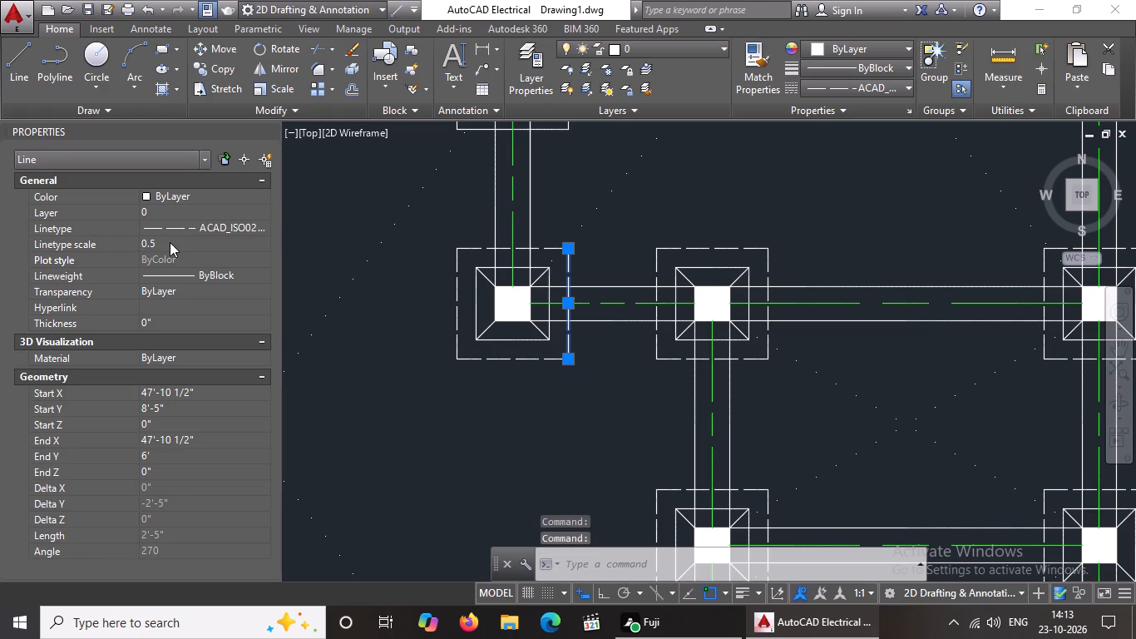
# Set the right edge of the tenth footing's outer square, directly above the ninth footing, to linetype ACAD_ISO02W100 and linetype scale 0.5.
pyautogui.scroll(-4, 577, 324)
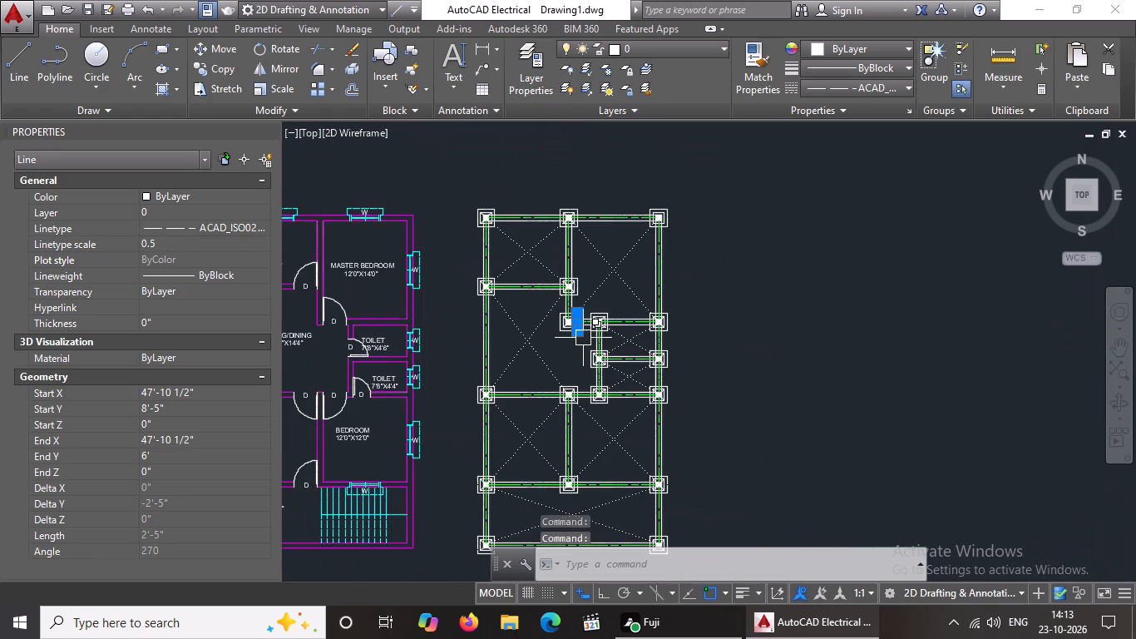
pyautogui.scroll(3, 575, 327)
pyautogui.scroll(-2, 575, 326)
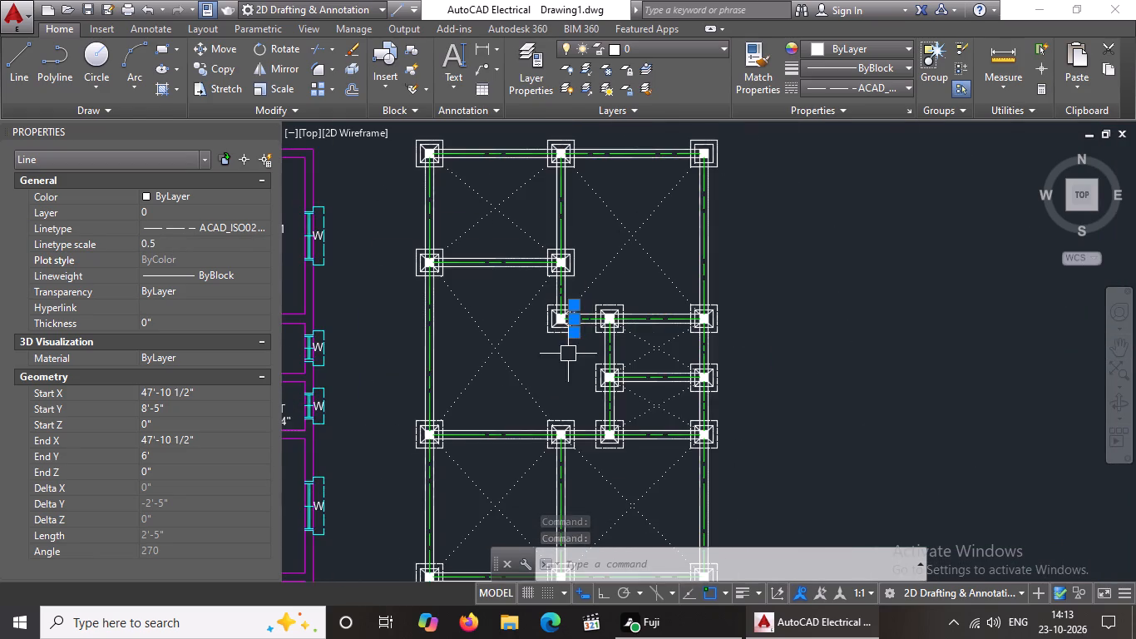
pyautogui.scroll(2, 437, 424)
pyautogui.scroll(-2, 491, 384)
pyautogui.scroll(1, 607, 228)
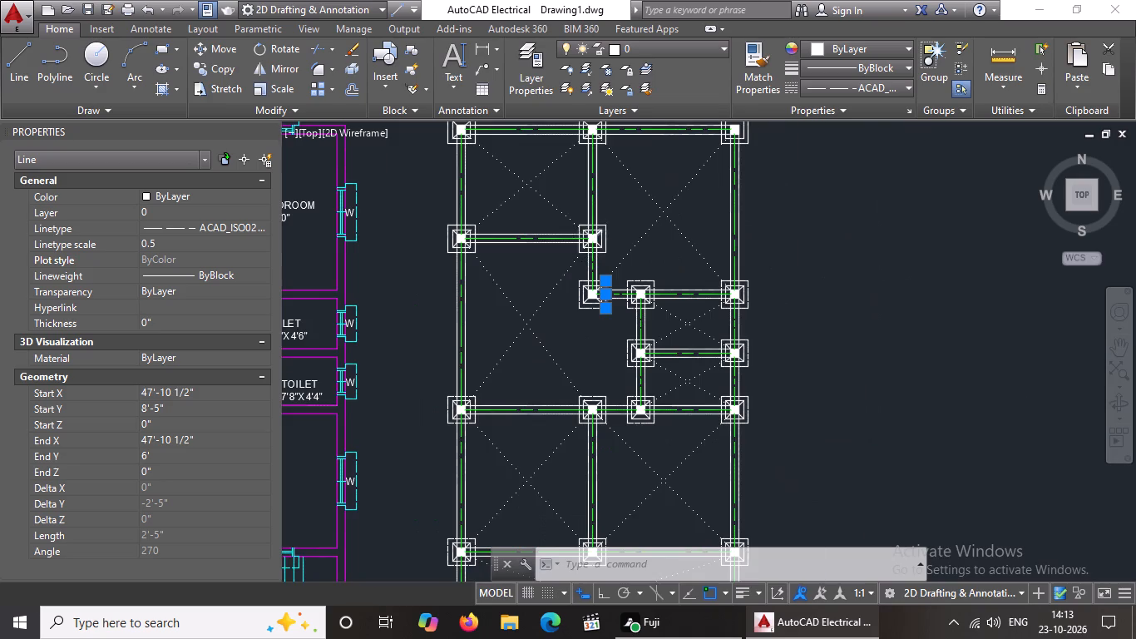
pyautogui.scroll(4, 607, 228)
pyautogui.click(596, 254)
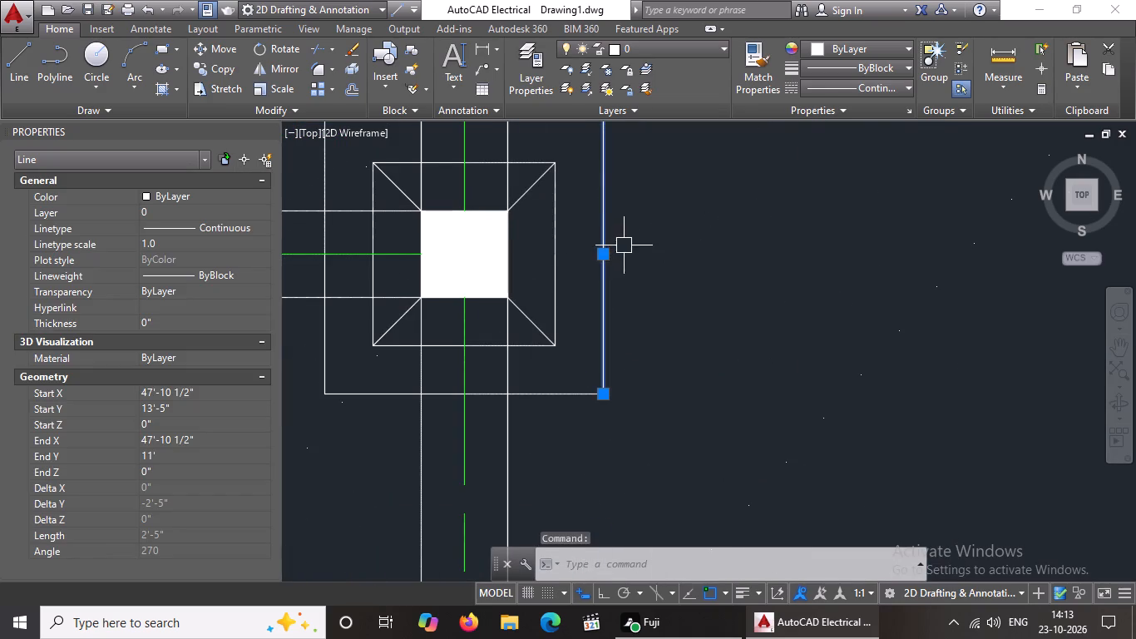
pyautogui.scroll(-3, 624, 245)
pyautogui.click(825, 89)
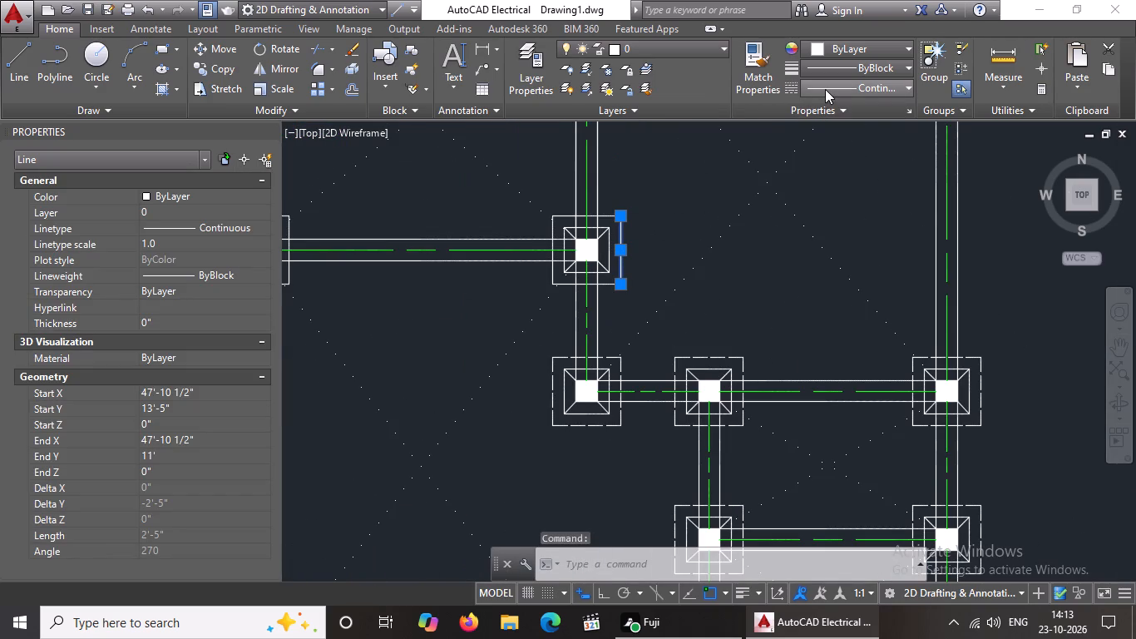
pyautogui.click(837, 151)
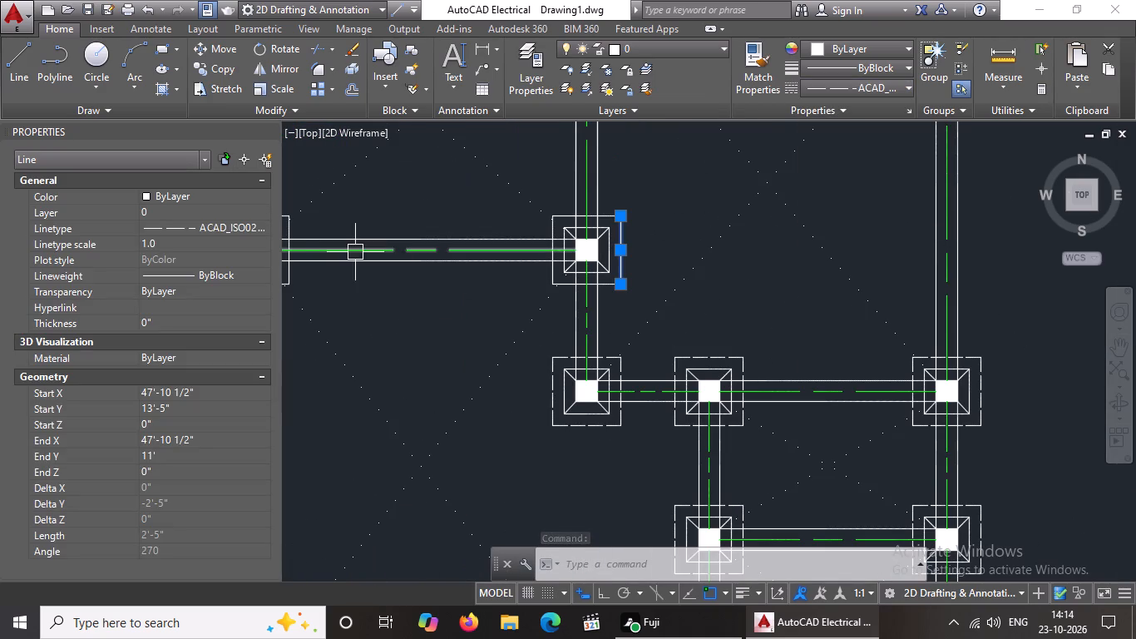
pyautogui.click(166, 240)
pyautogui.press('BackSpace')
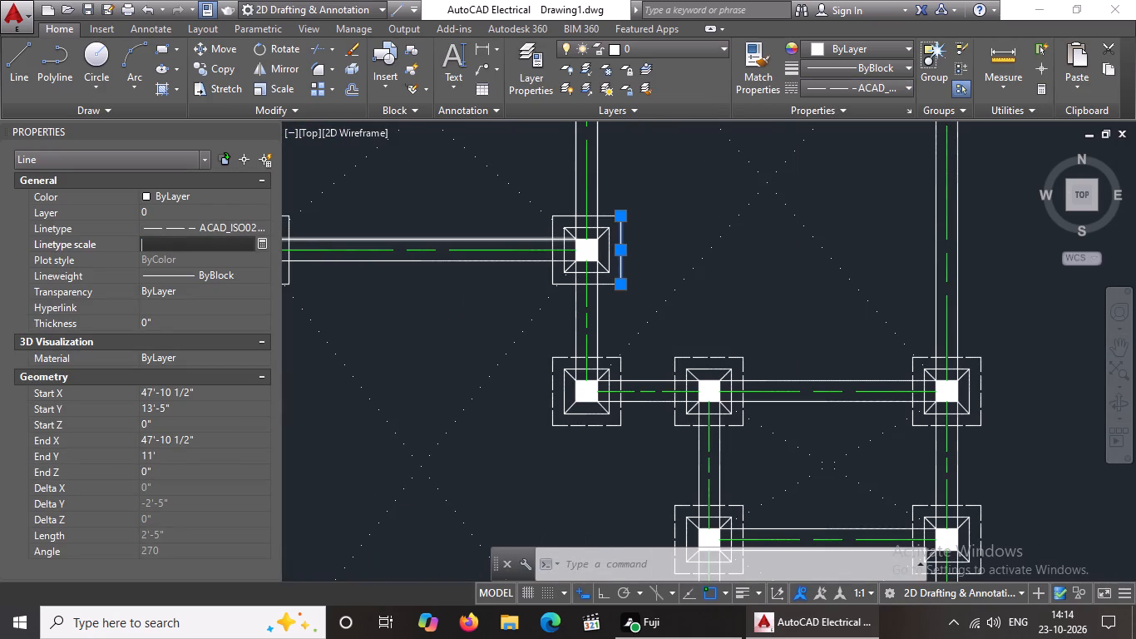
pyautogui.press('BackSpace')
pyautogui.write('0.5')
pyautogui.press('Return')
pyautogui.press('Escape')
pyautogui.press('Escape')
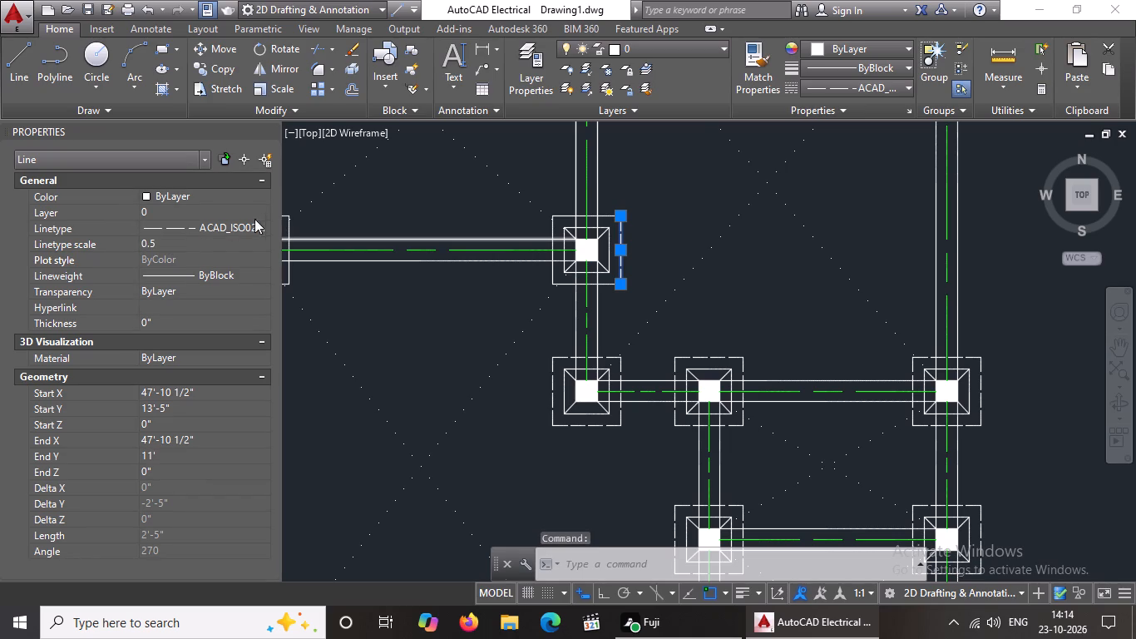
pyautogui.press('Escape')
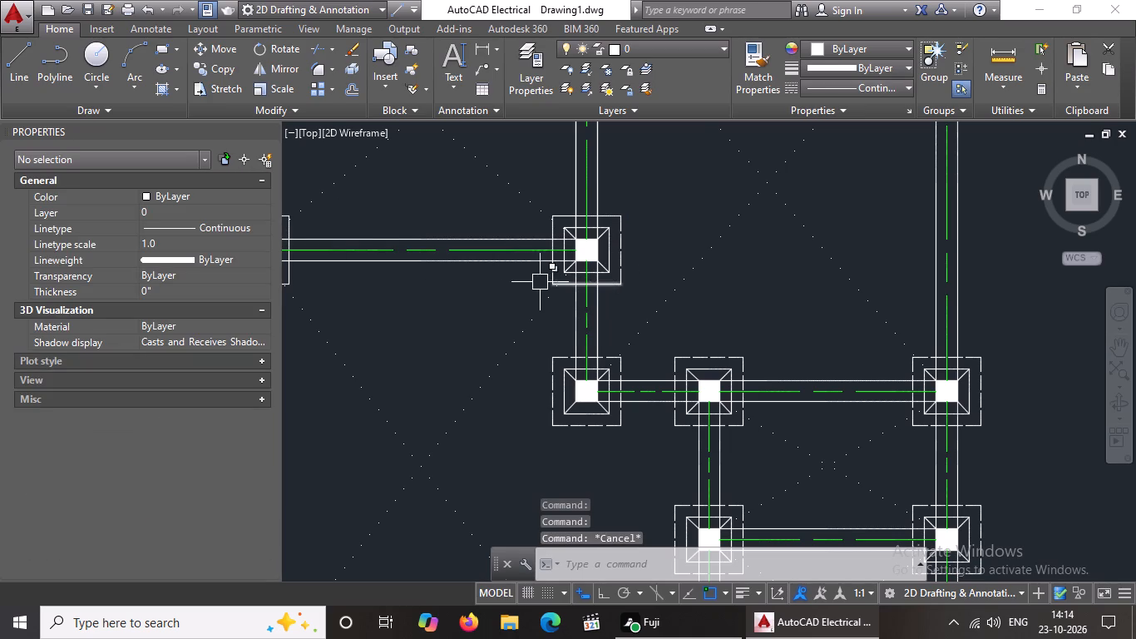
# Change the bottom edge of the tenth footing's outer square to linetype ACAD_ISO02W100 with linetype scale 0.5.
pyautogui.scroll(1, 620, 290)
pyautogui.click(605, 281)
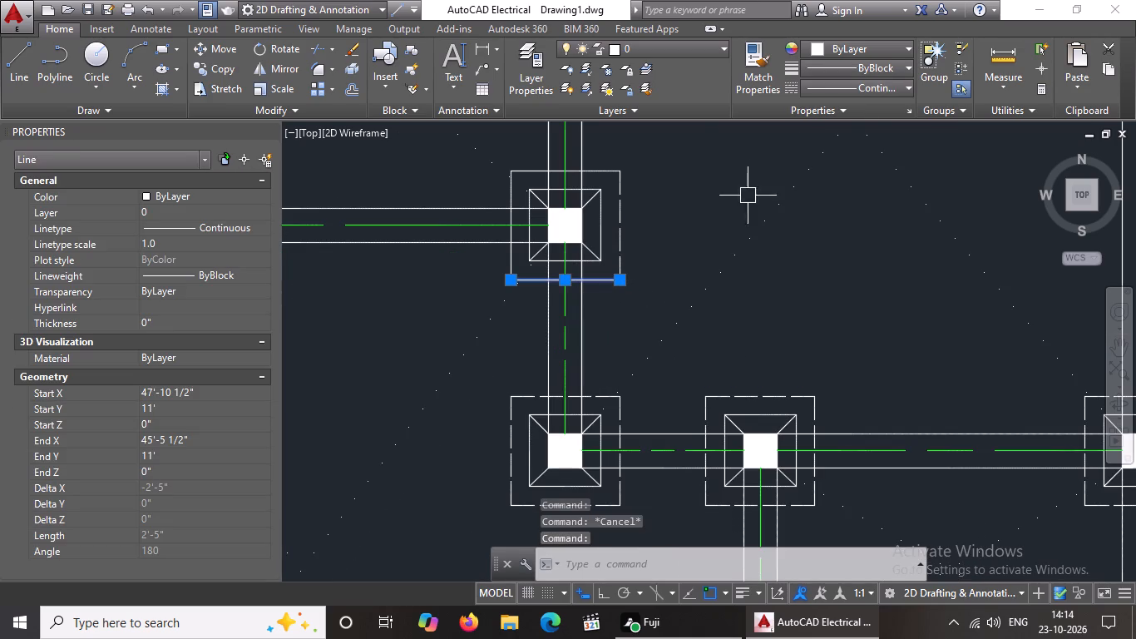
pyautogui.click(859, 83)
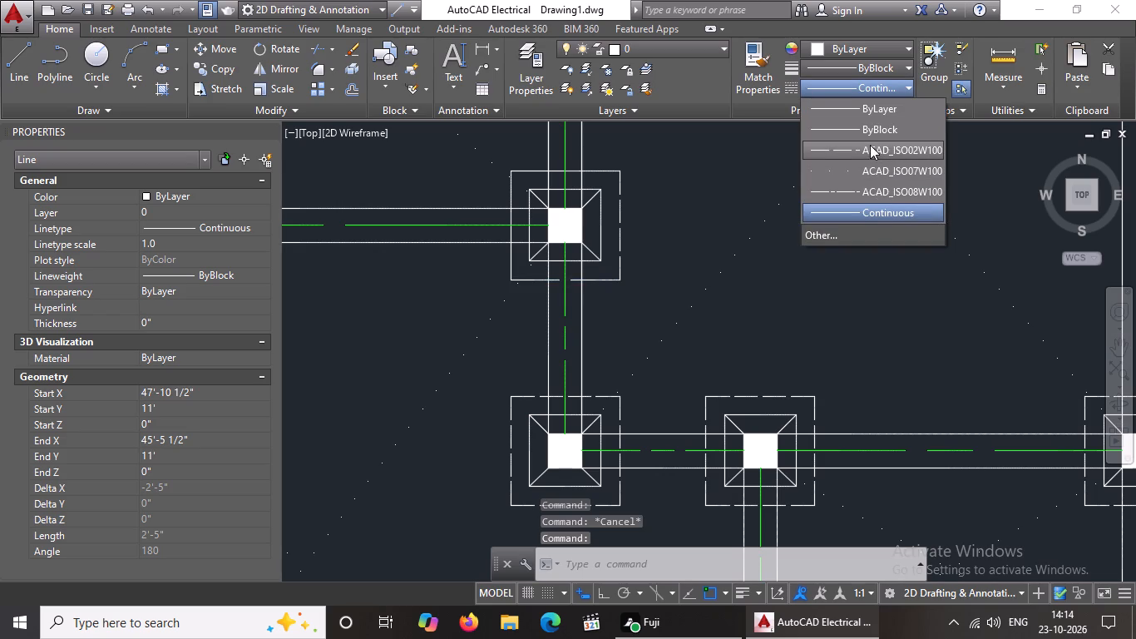
pyautogui.click(872, 154)
pyautogui.click(205, 240)
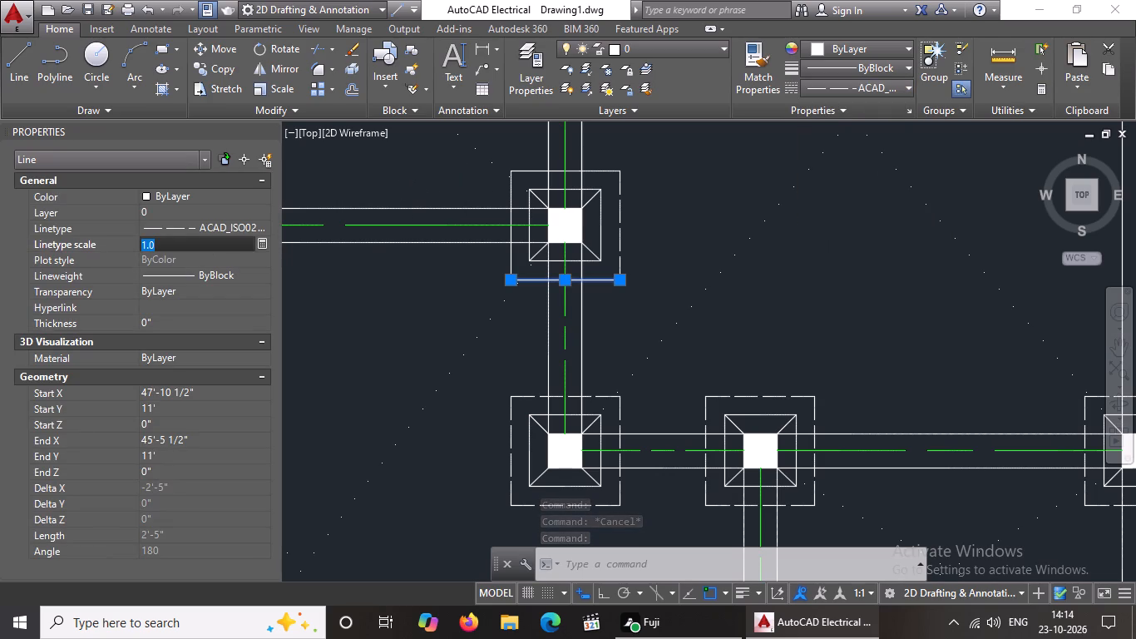
pyautogui.press('BackSpace')
pyautogui.press('BackSpace')
pyautogui.write('0.')
pyautogui.press('5')
pyautogui.press('Return')
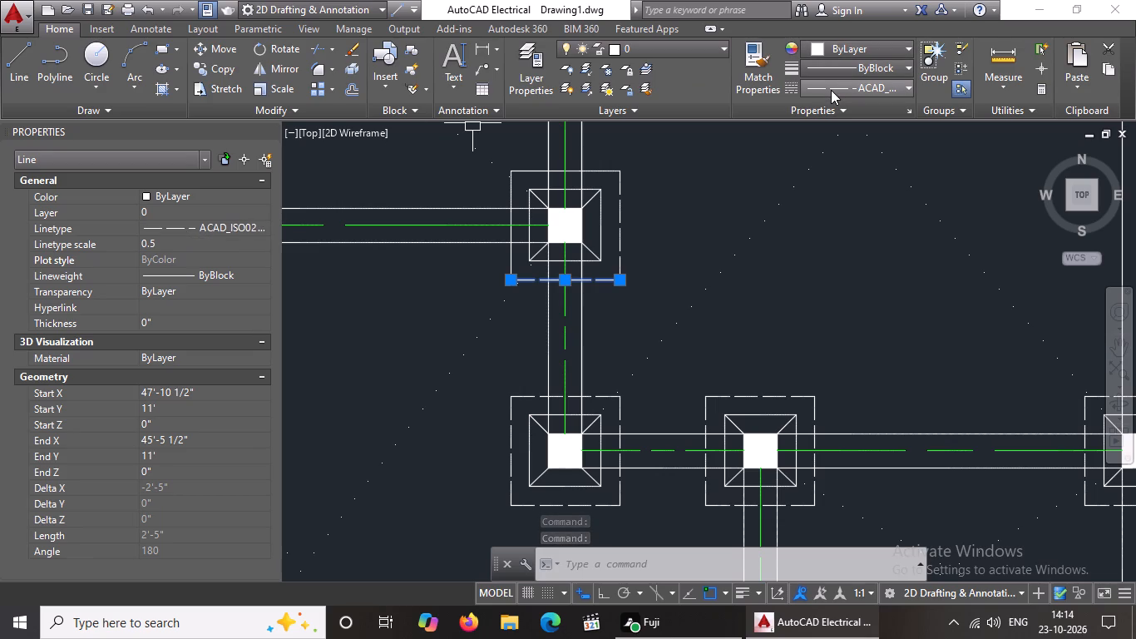
pyautogui.press('Escape')
# Set the top edge of the tenth footing's outer square to linetype ACAD_ISO02W100 with linetype scale 0.5.
pyautogui.click(601, 168)
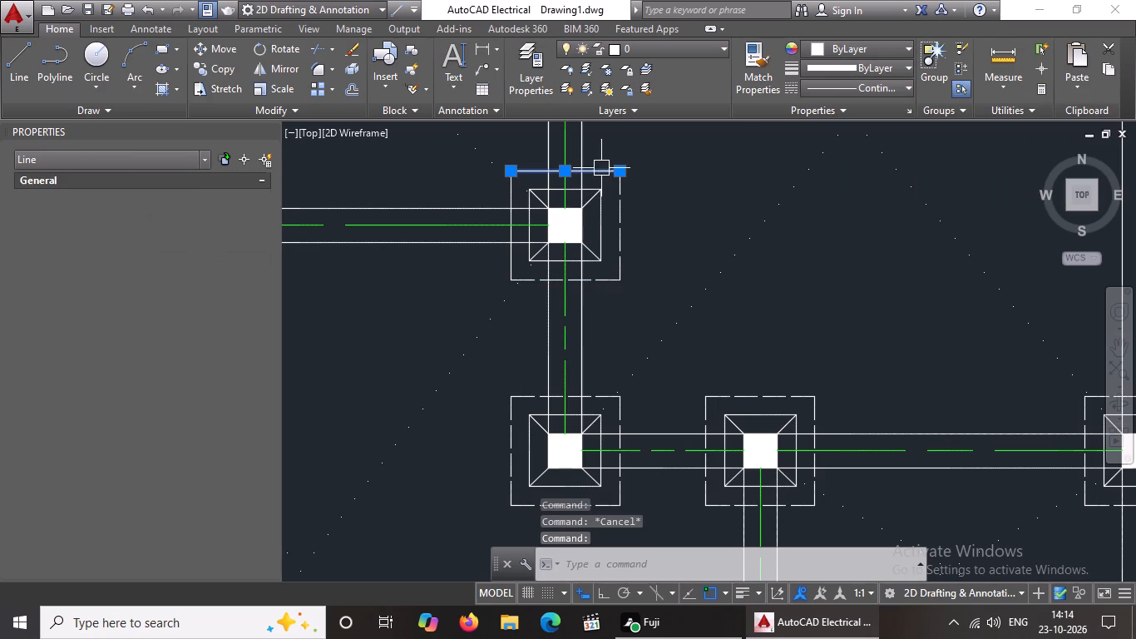
pyautogui.click(831, 83)
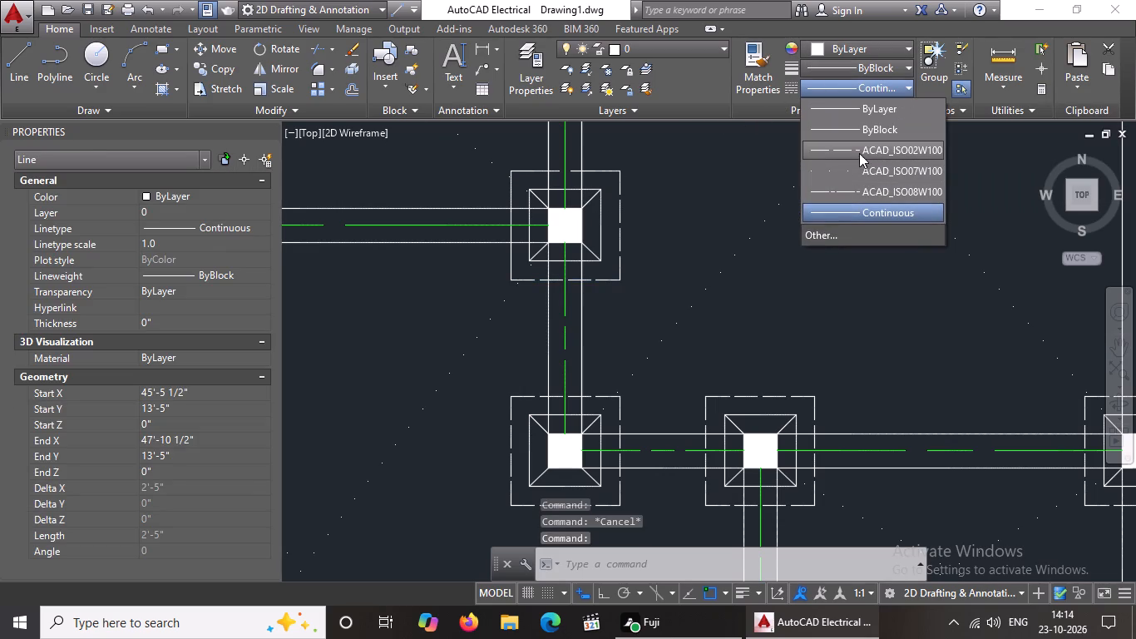
pyautogui.click(859, 151)
pyautogui.click(173, 243)
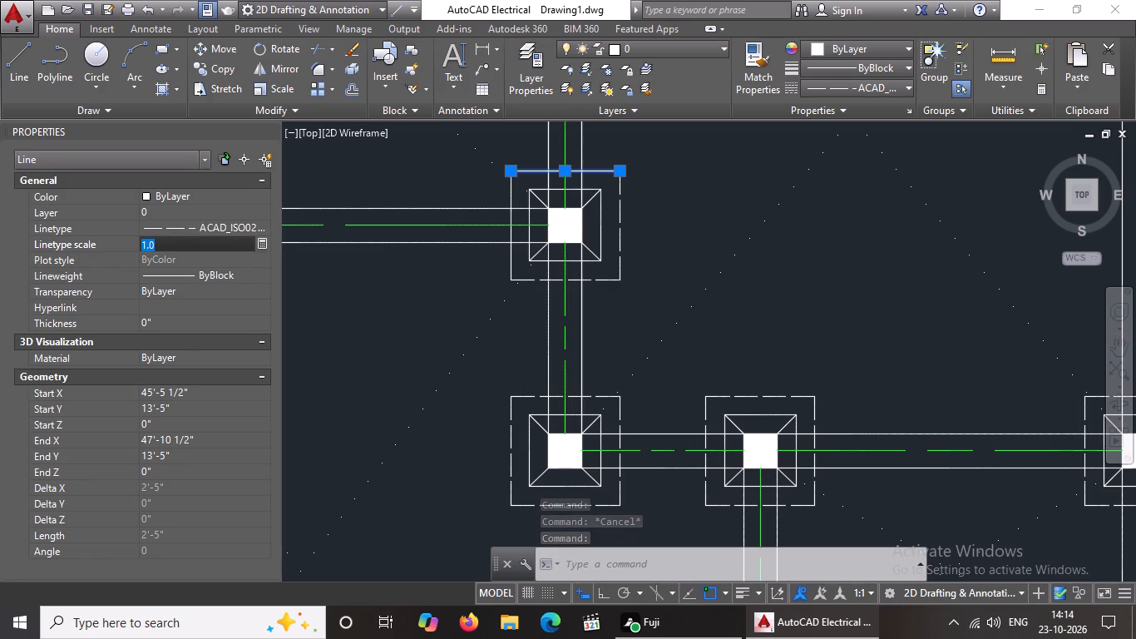
pyautogui.press('BackSpace')
pyautogui.press('BackSpace')
pyautogui.press('BackSpace')
pyautogui.write('0.5')
pyautogui.press('Return')
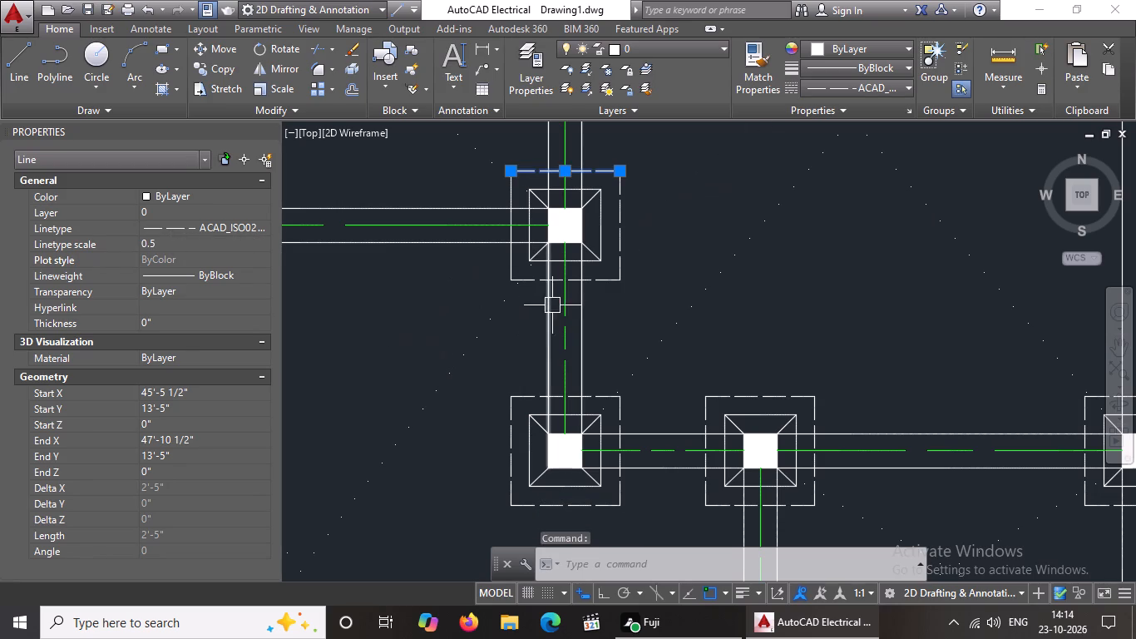
# Apply linetype ACAD_ISO02W100 and linetype scale 0.5 to the left edge of the tenth footing's outer square.
pyautogui.click(497, 275)
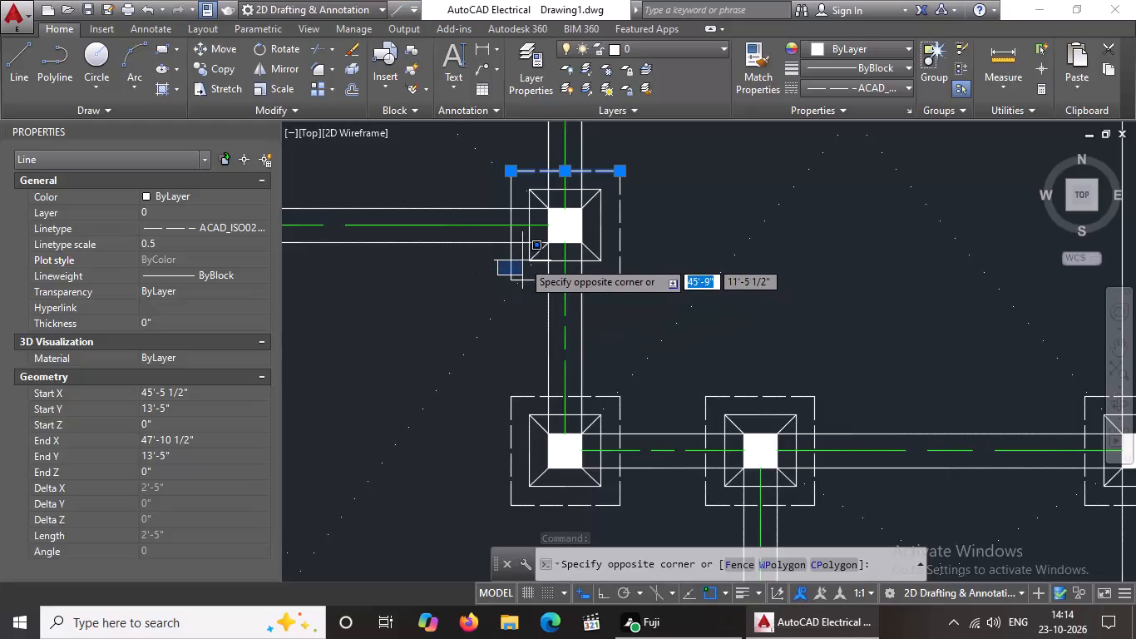
pyautogui.click(515, 258)
pyautogui.click(514, 257)
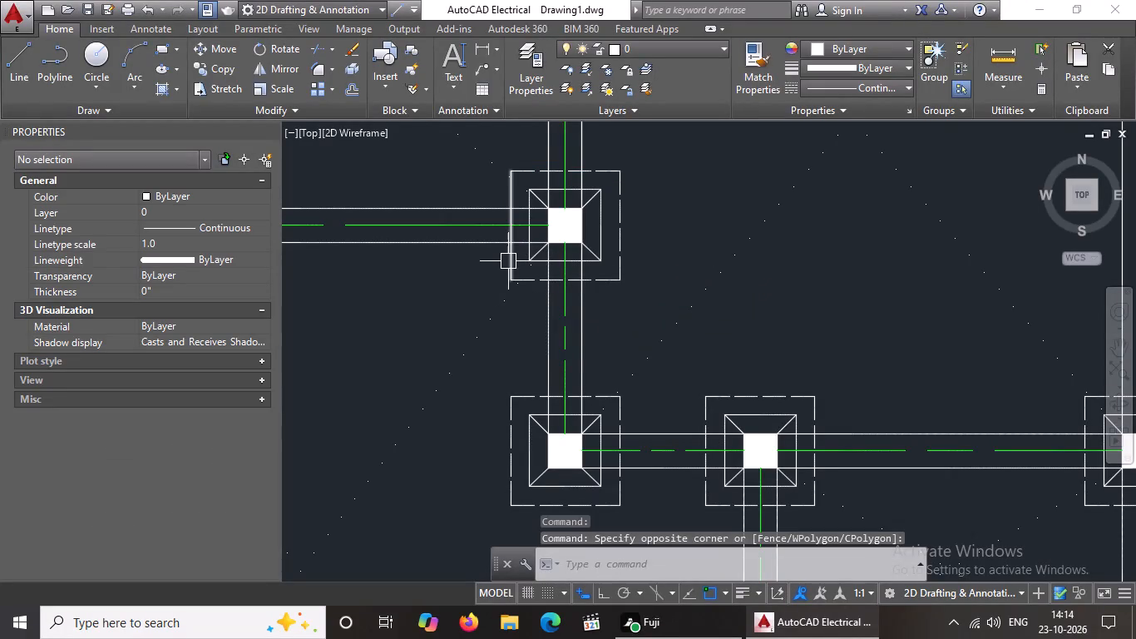
pyautogui.click(508, 254)
pyautogui.click(839, 89)
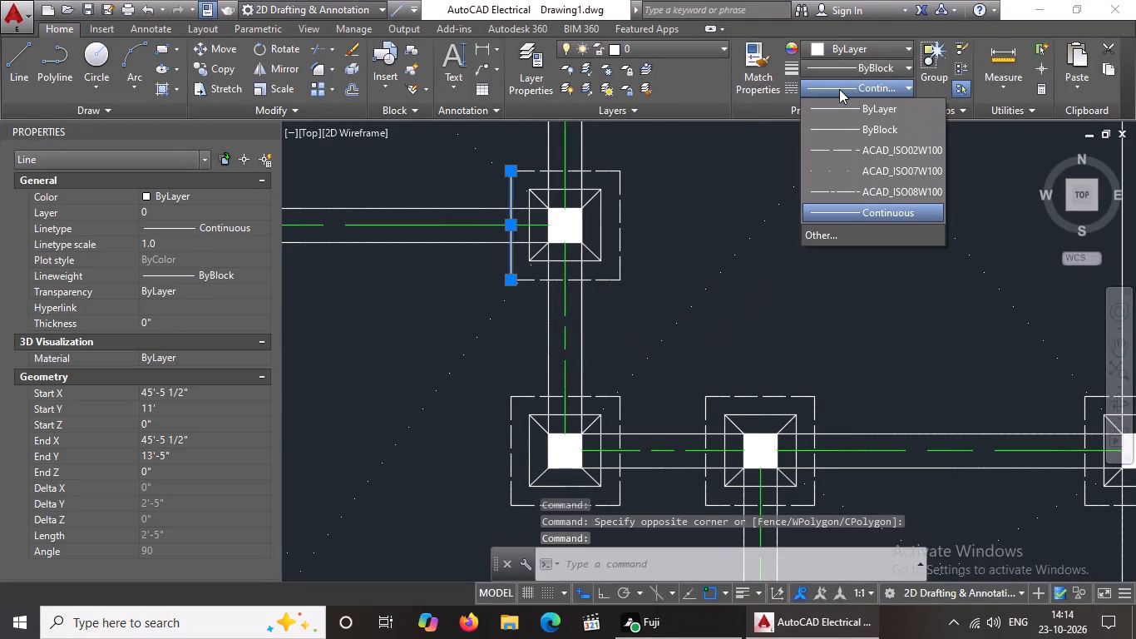
pyautogui.click(870, 148)
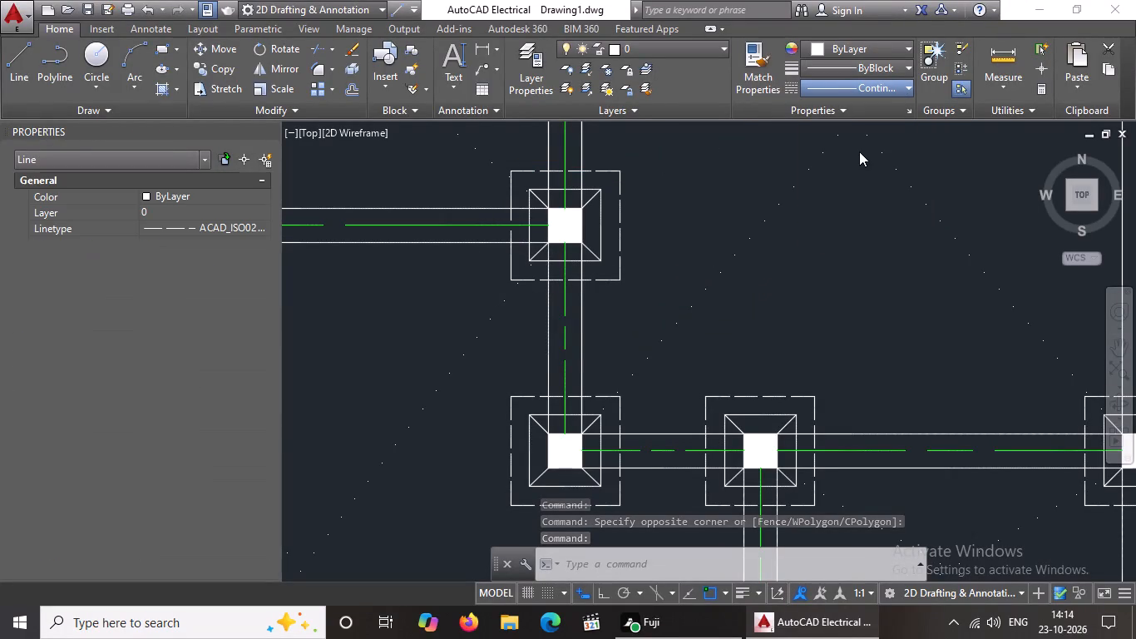
pyautogui.click(186, 240)
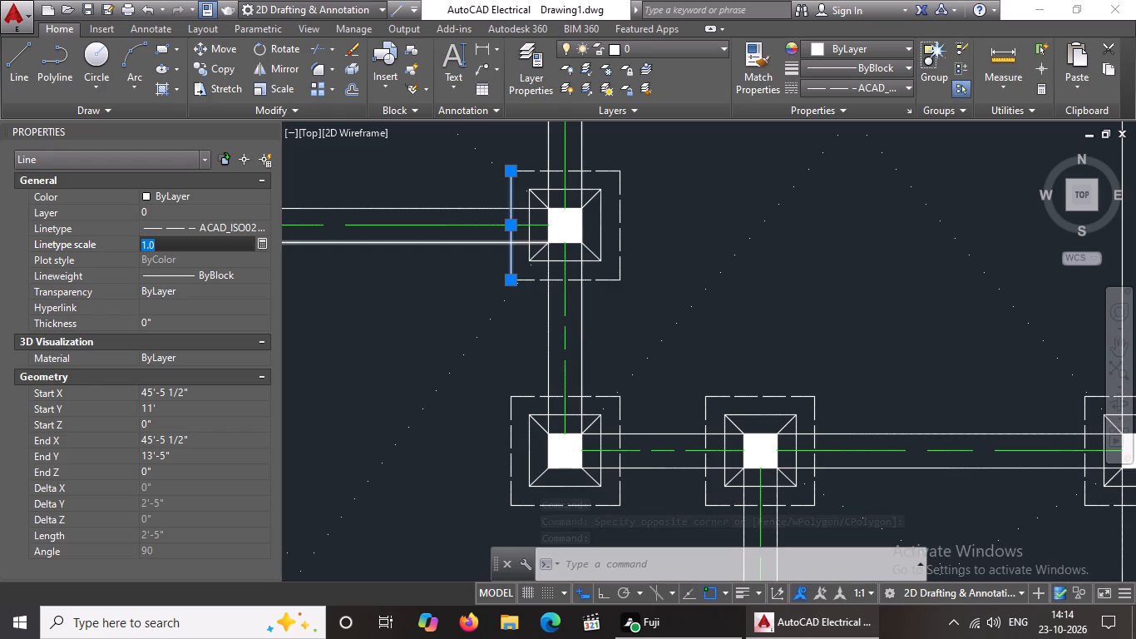
pyautogui.press('BackSpace')
pyautogui.press('BackSpace')
pyautogui.press('BackSpace')
pyautogui.press('BackSpace')
pyautogui.write('0.5')
pyautogui.press('Return')
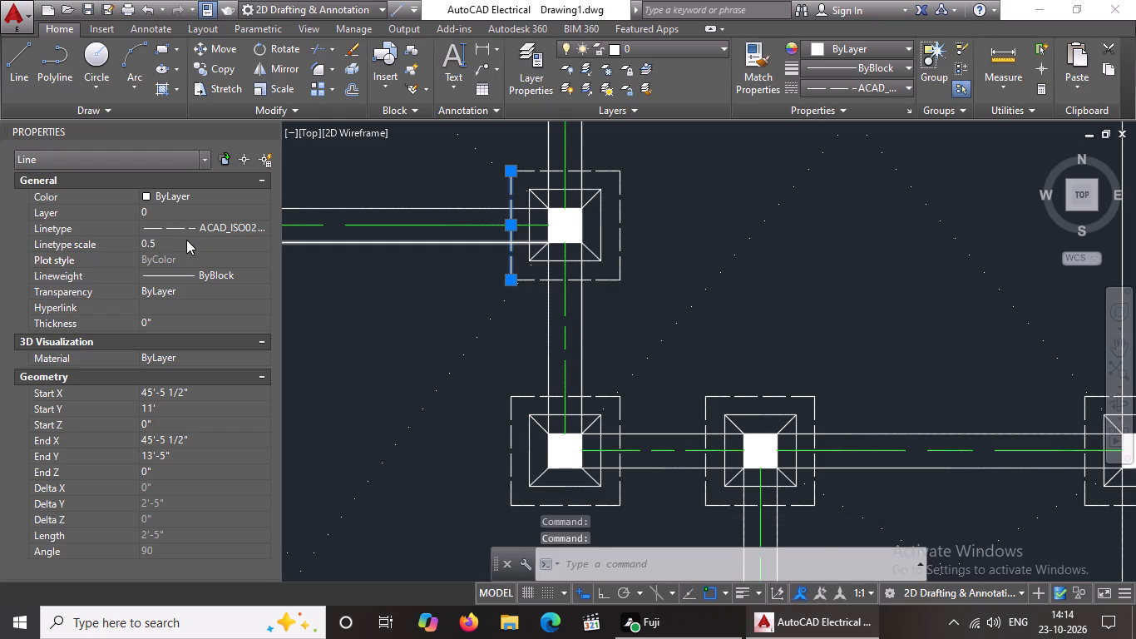
pyautogui.scroll(-2, 434, 261)
pyautogui.press('Escape')
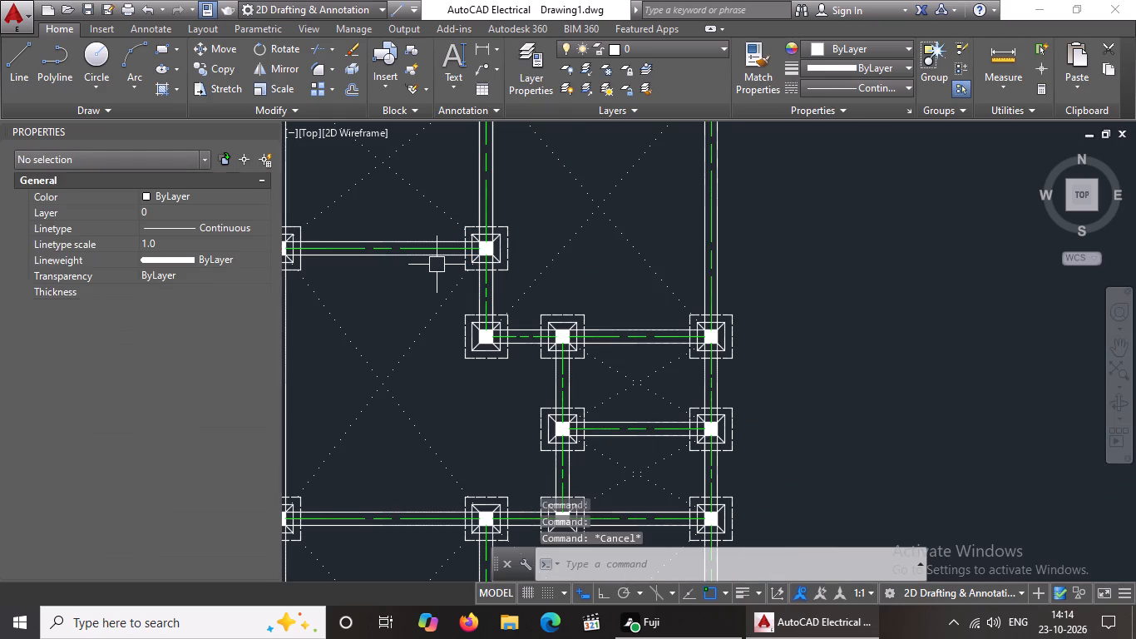
# Change the bottom edge of the eleventh footing's outer square, at the west end of the tenth footing's beam, to ACAD_ISO02W100 at linetype scale 0.5.
pyautogui.moveTo(442, 270); pyautogui.dragTo(516, 295, button='middle')
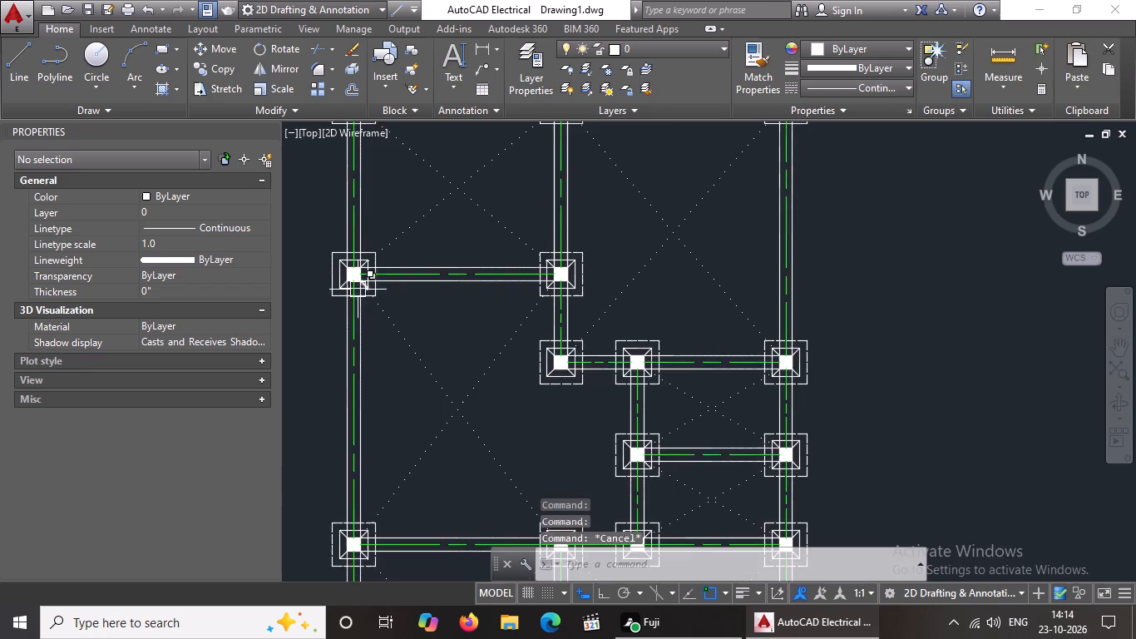
pyautogui.scroll(3, 359, 295)
pyautogui.click(376, 295)
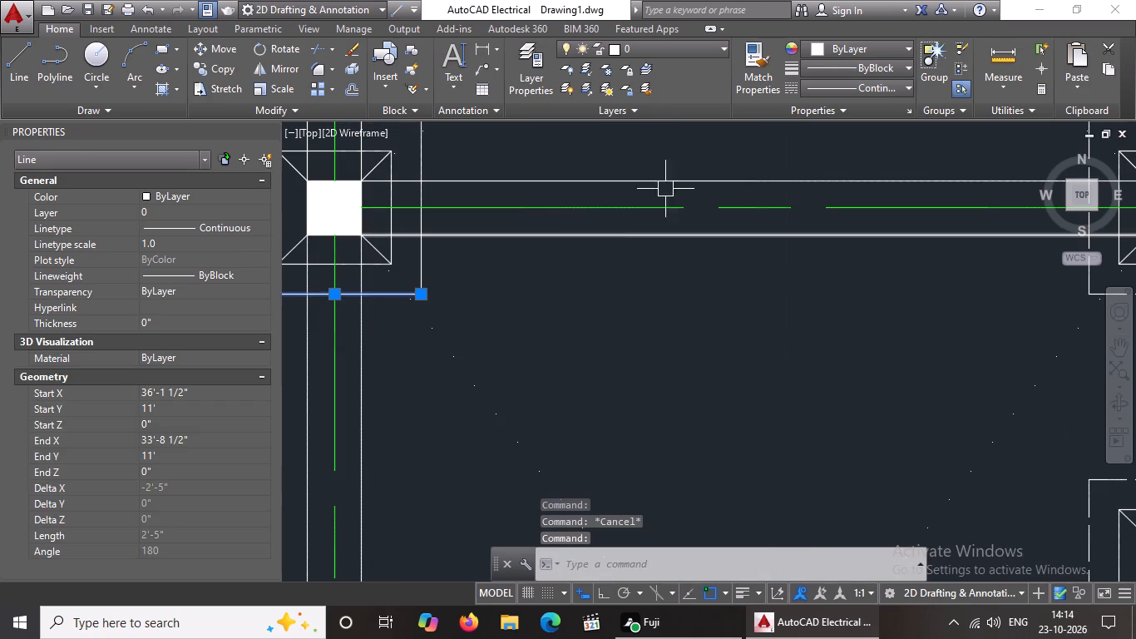
pyautogui.click(884, 67)
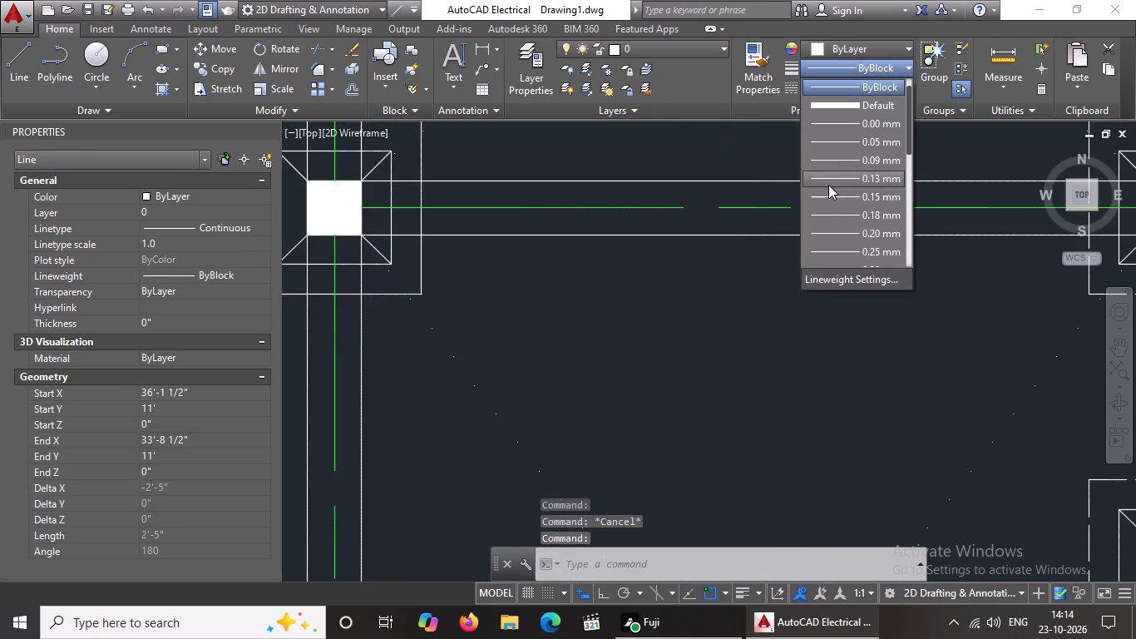
pyautogui.click(867, 50)
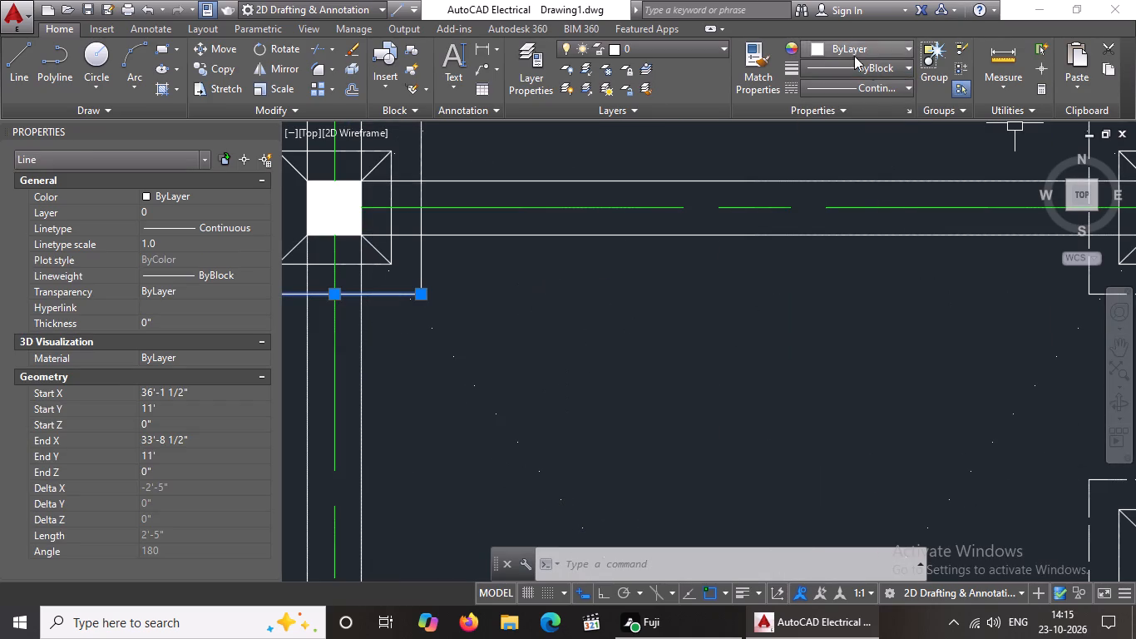
pyautogui.click(882, 87)
pyautogui.click(856, 149)
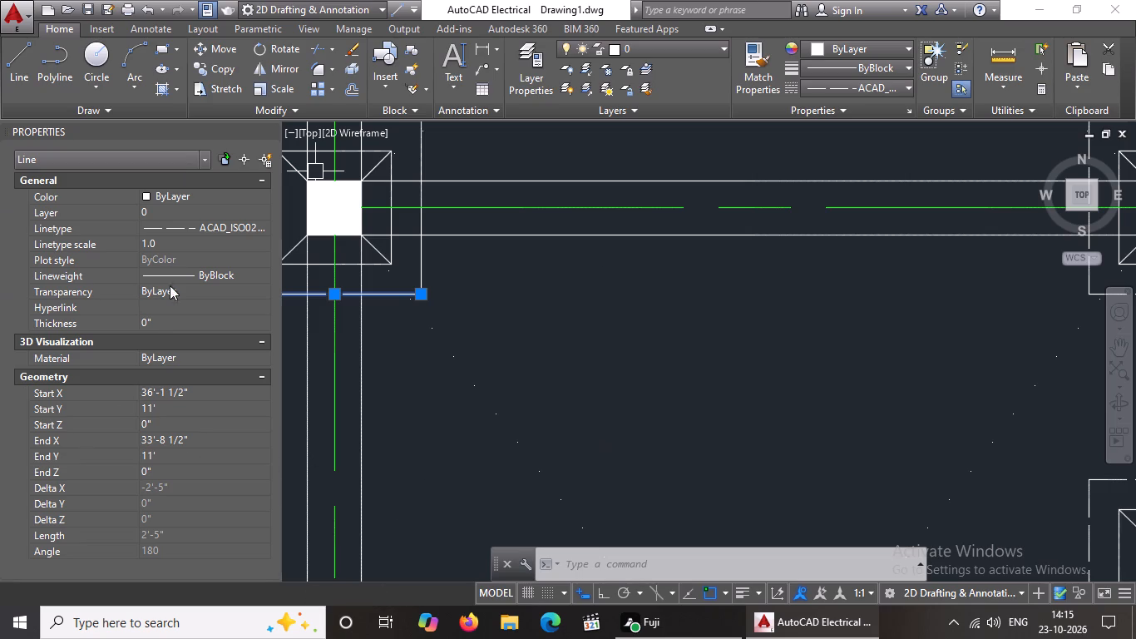
pyautogui.click(167, 236)
pyautogui.click(170, 242)
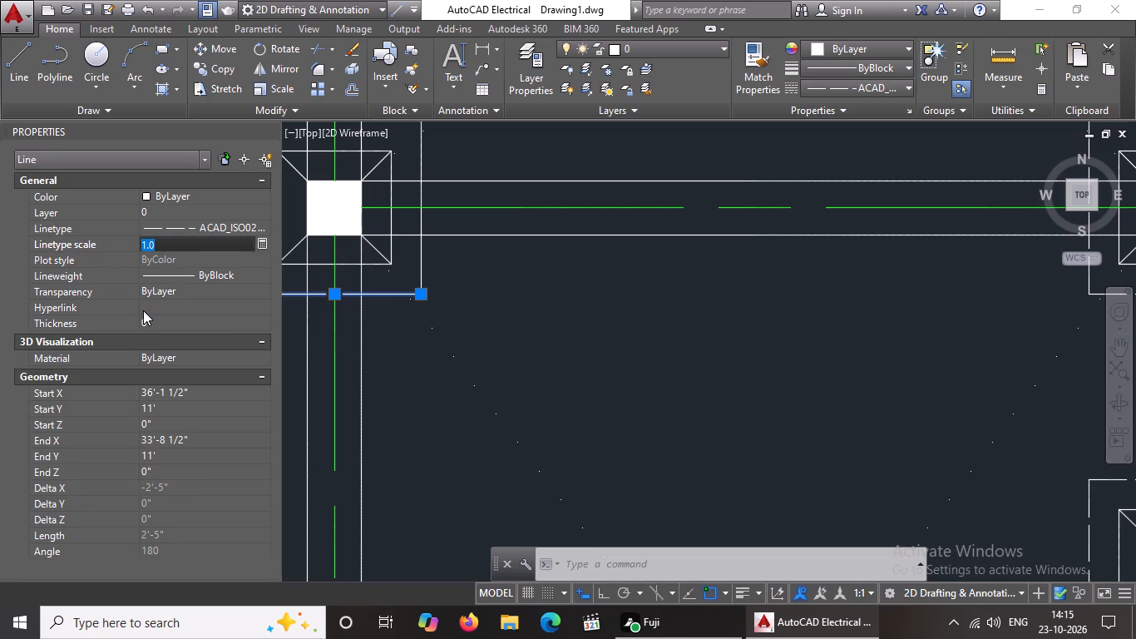
pyautogui.press('BackSpace')
pyautogui.press('BackSpace')
pyautogui.press('BackSpace')
pyautogui.press('BackSpace')
pyautogui.press('BackSpace')
pyautogui.press('BackSpace')
pyautogui.write('0.')
pyautogui.press('5')
pyautogui.press('Return')
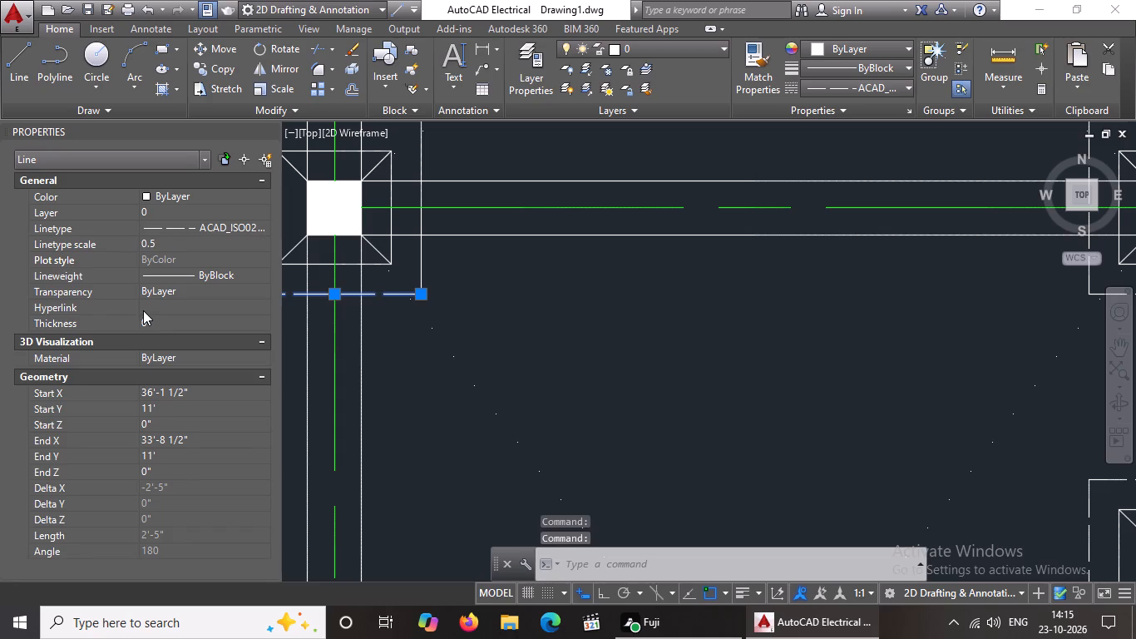
pyautogui.scroll(-1, 433, 274)
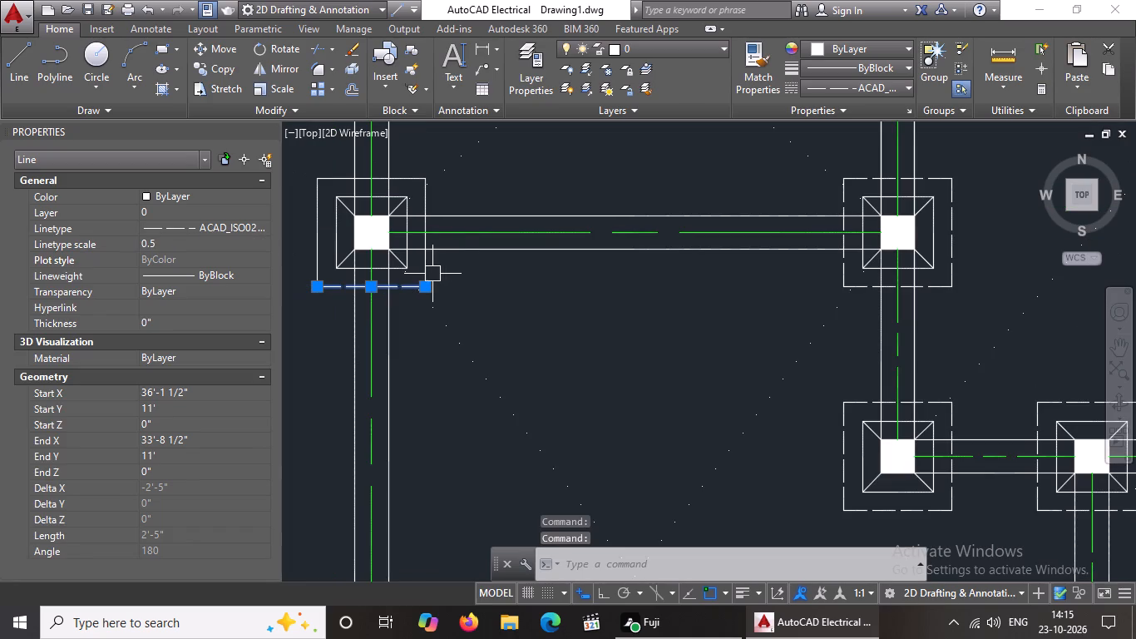
pyautogui.press('Escape')
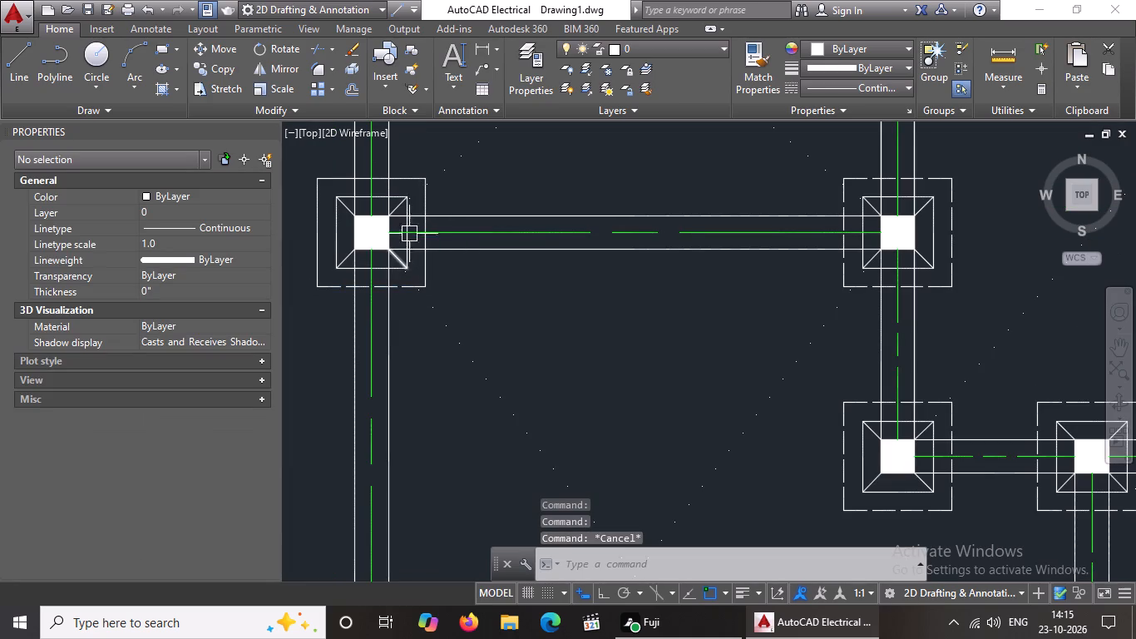
# Set the right edge of the eleventh footing's outer square to linetype ACAD_ISO02W100 and linetype scale 0.5.
pyautogui.scroll(2, 426, 205)
pyautogui.click(423, 205)
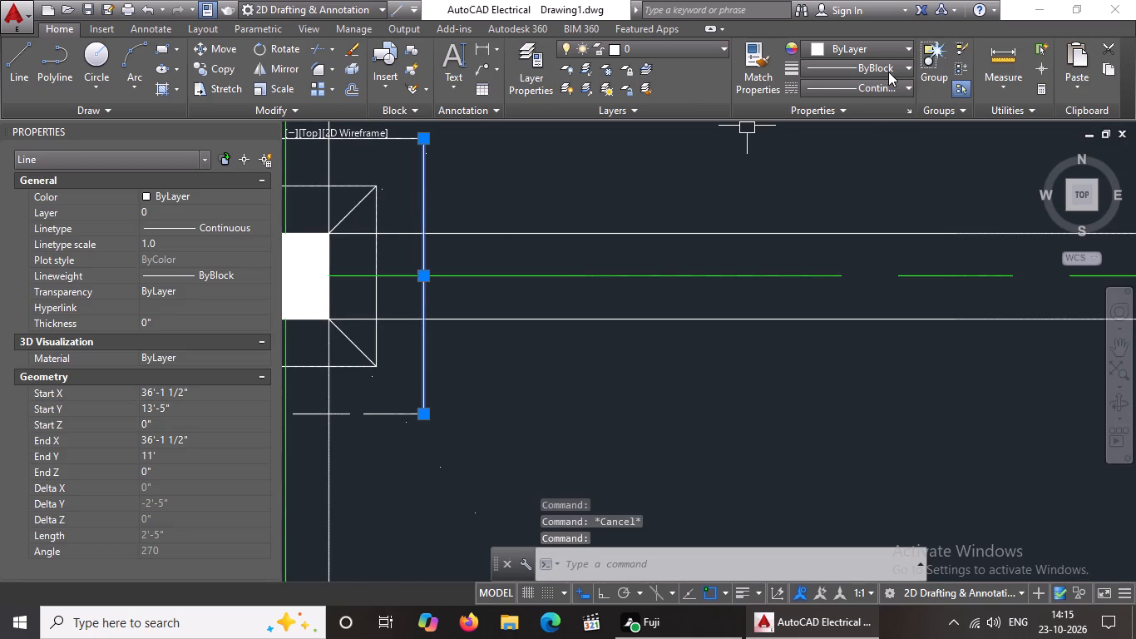
pyautogui.click(890, 87)
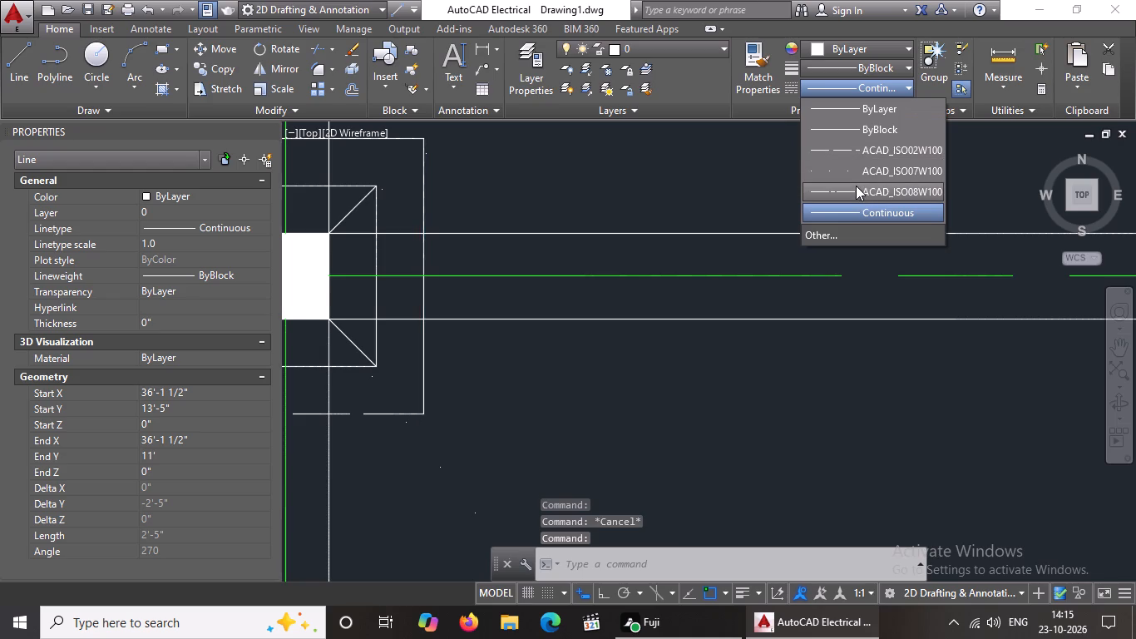
pyautogui.click(856, 147)
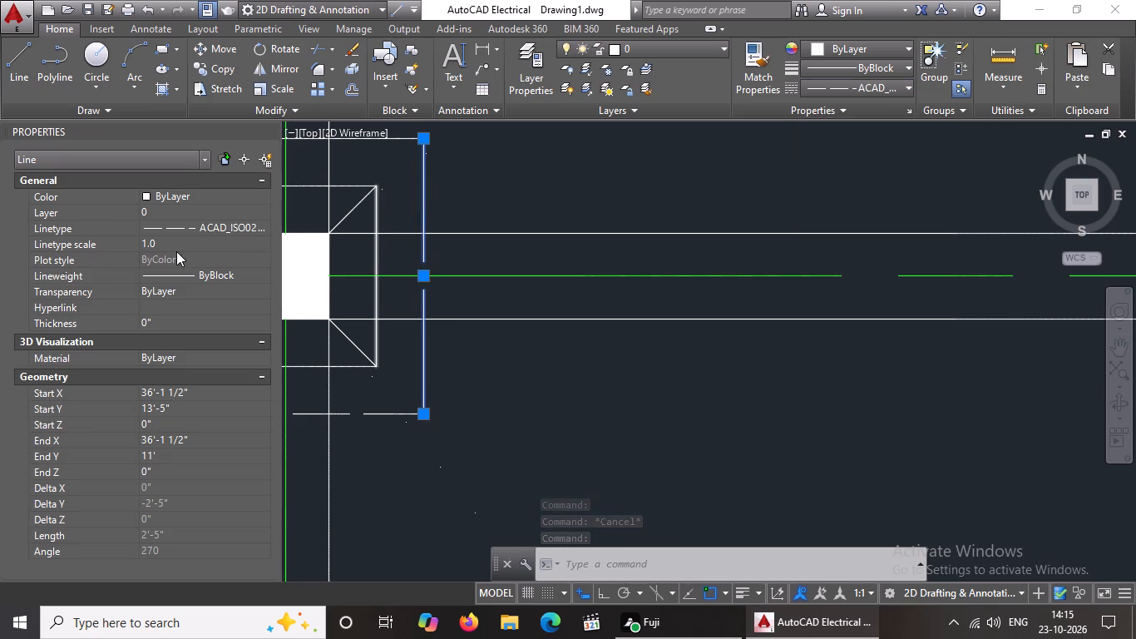
pyautogui.click(177, 249)
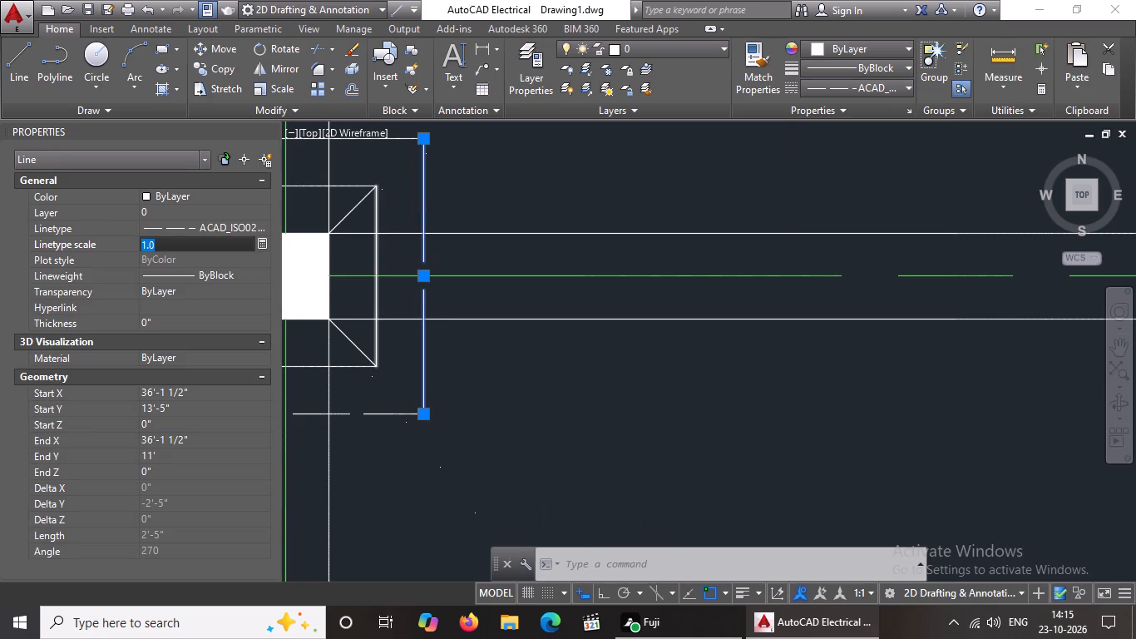
pyautogui.press('BackSpace')
pyautogui.press('BackSpace')
pyautogui.press('BackSpace')
pyautogui.press('BackSpace')
pyautogui.press('BackSpace')
pyautogui.write('0.5')
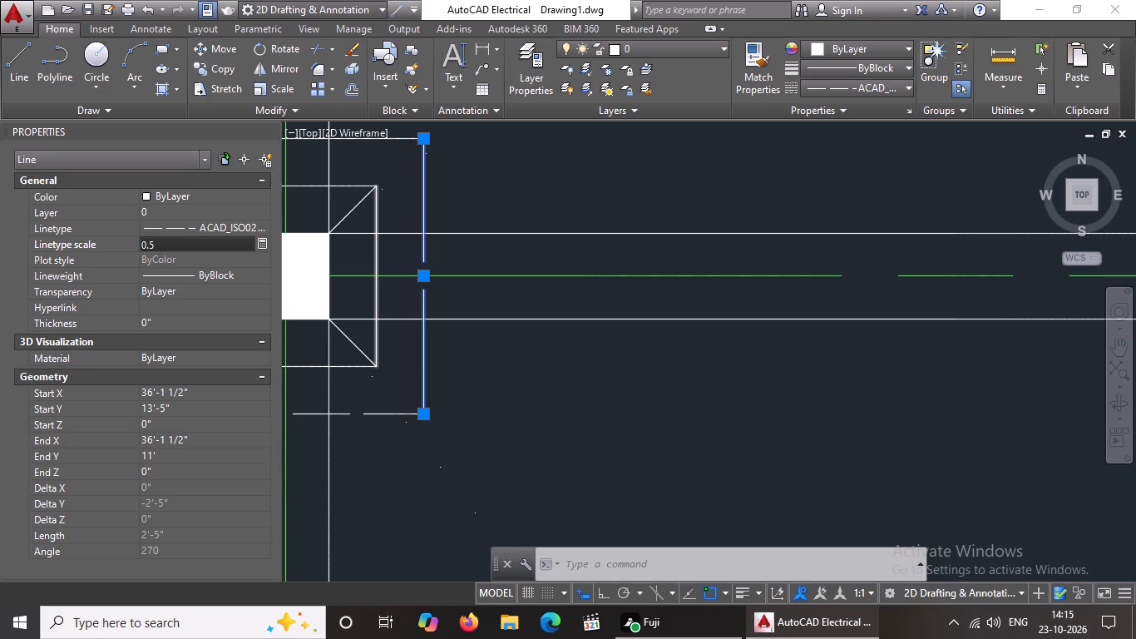
pyautogui.press('Return')
# Change the top edge of the eleventh footing's outer square to linetype ACAD_ISO02W100 with a linetype scale of 0.5.
pyautogui.scroll(-3, 585, 241)
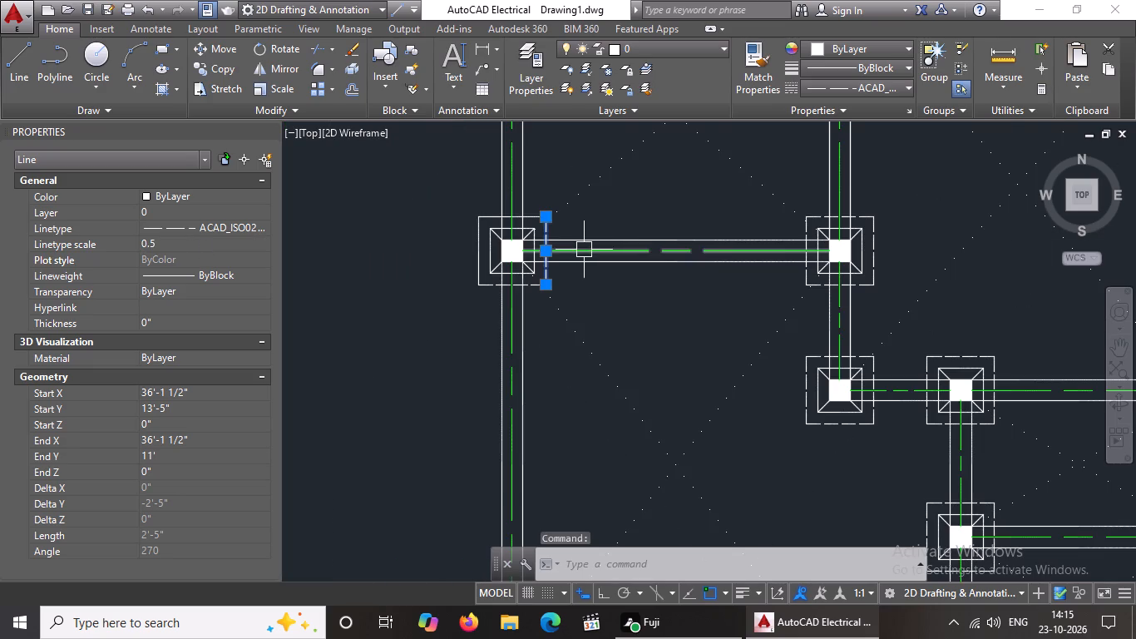
pyautogui.scroll(3, 501, 215)
pyautogui.click(445, 219)
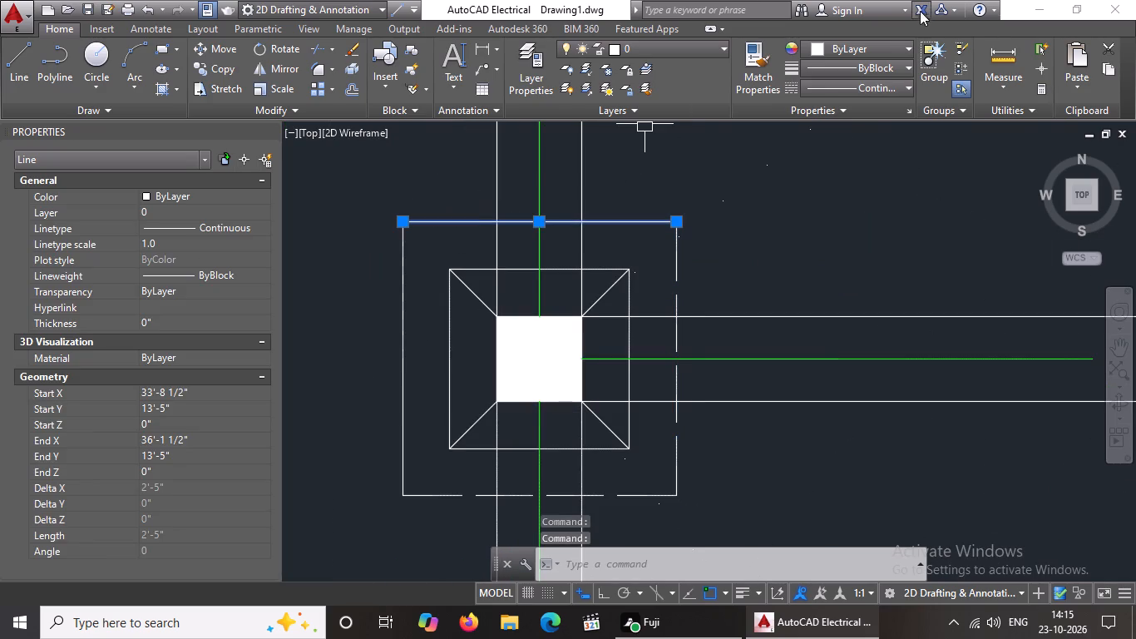
pyautogui.click(862, 82)
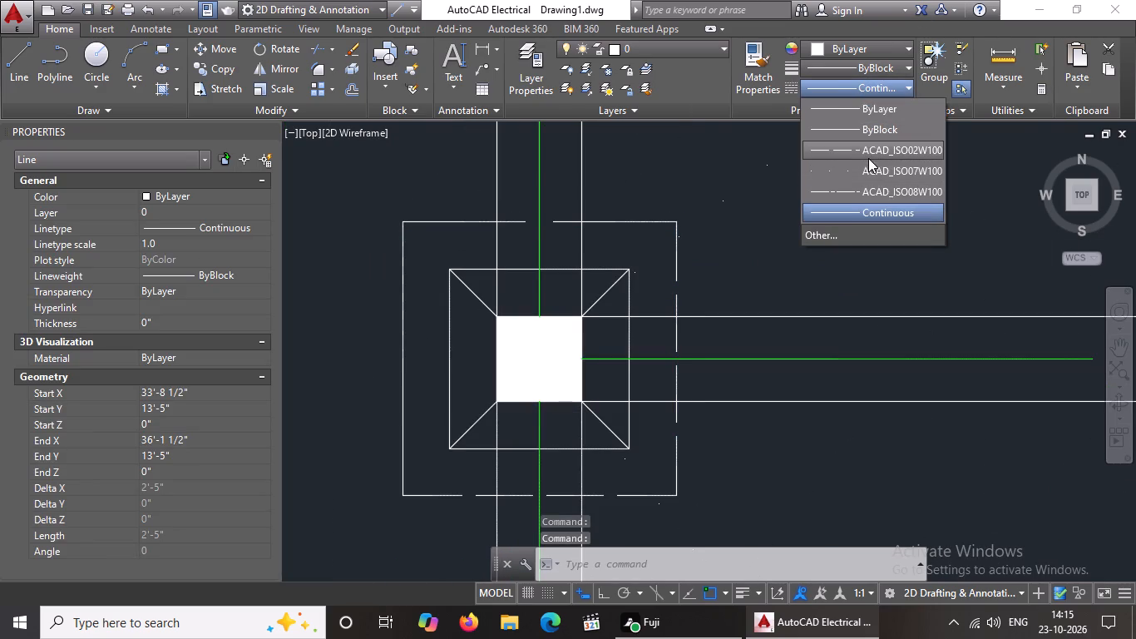
pyautogui.click(868, 154)
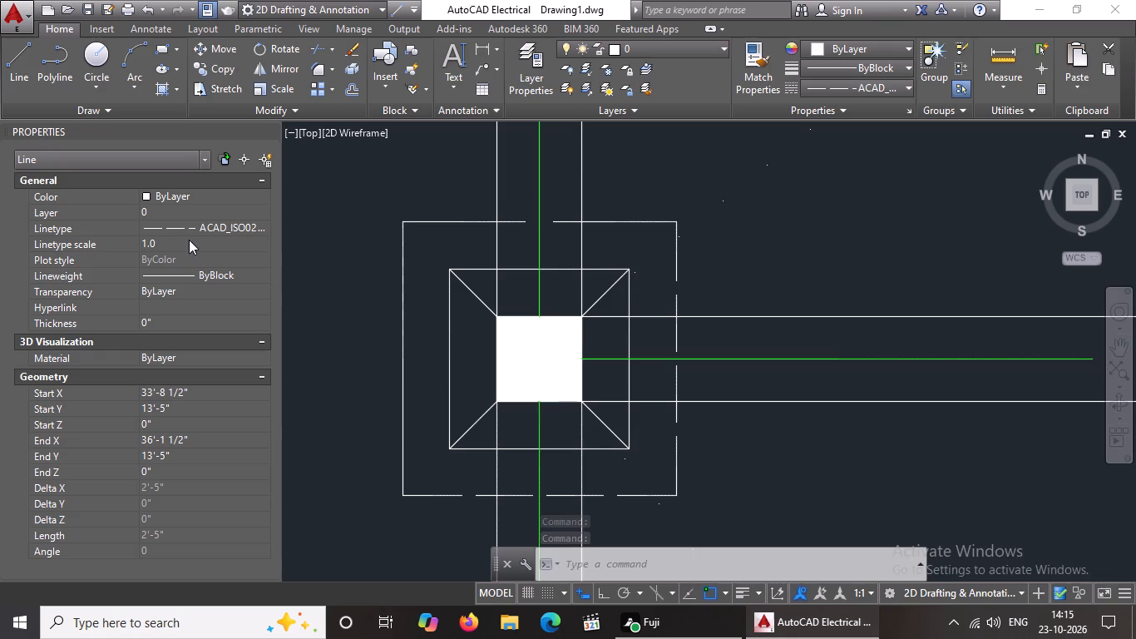
pyautogui.click(189, 240)
pyautogui.press('BackSpace')
pyautogui.press('BackSpace')
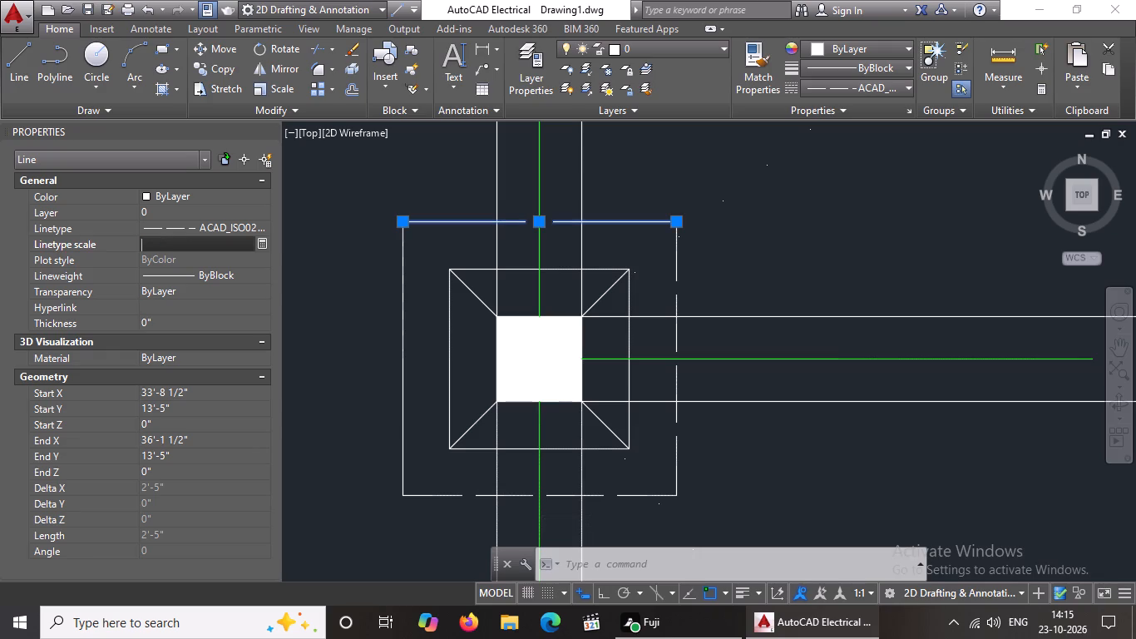
pyautogui.press('BackSpace')
pyautogui.press('BackSpace')
pyautogui.write('0.5')
pyautogui.press('Return')
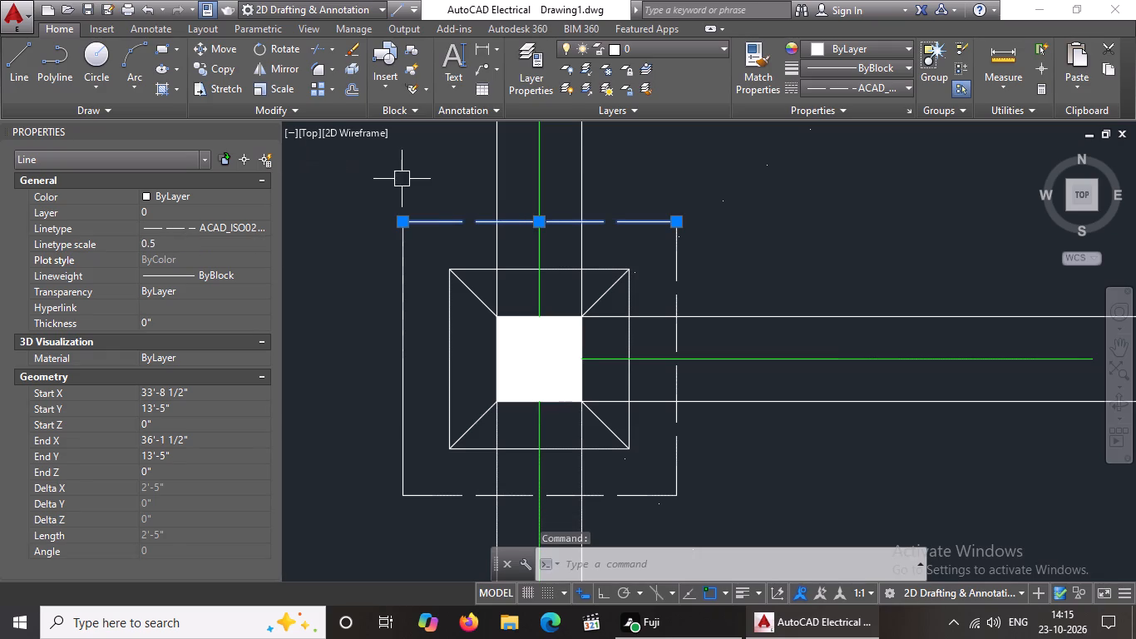
# Change the left edge of the eleventh footing's outer square to linetype ACAD_ISO02W100 with linetype scale 0.5.
pyautogui.click(403, 289)
pyautogui.click(884, 87)
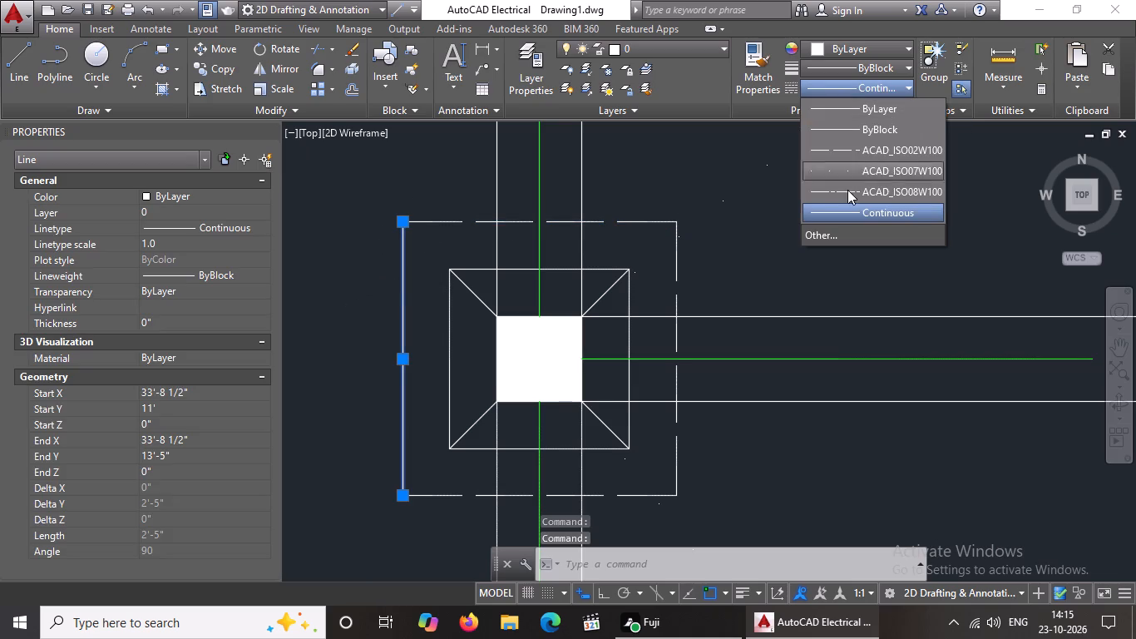
pyautogui.click(850, 144)
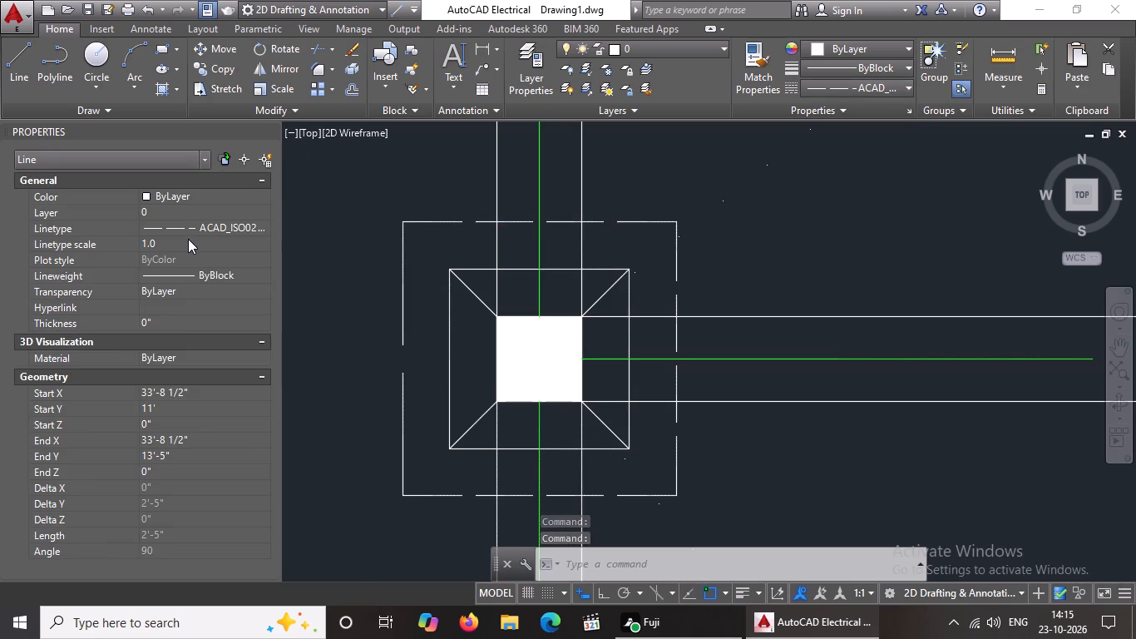
pyautogui.click(187, 240)
pyautogui.press('BackSpace')
pyautogui.press('BackSpace')
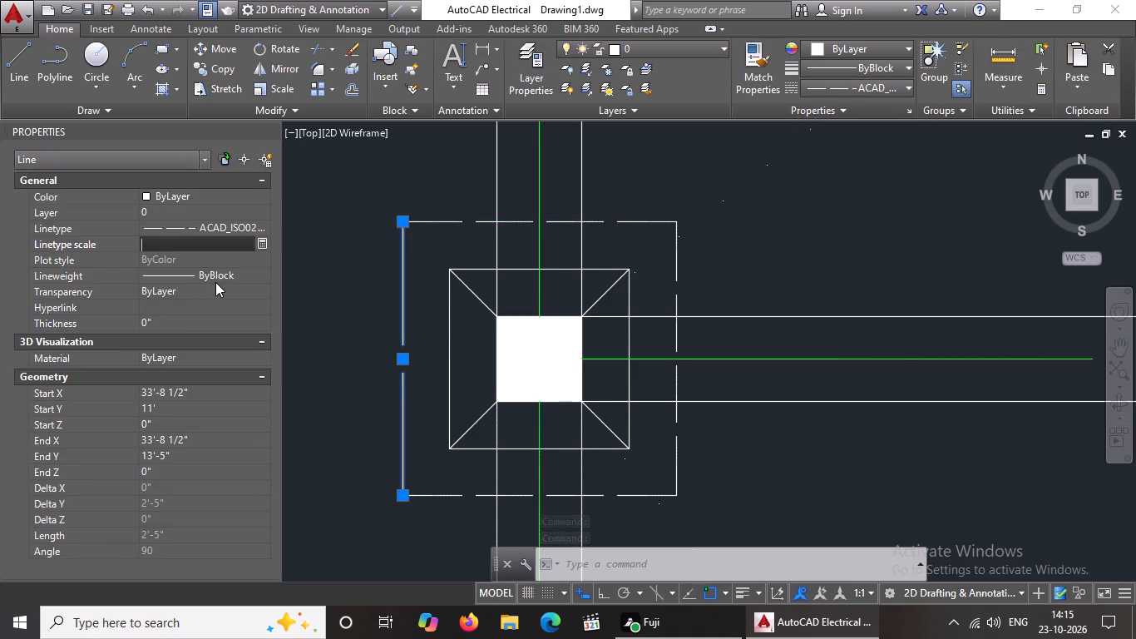
pyautogui.press('BackSpace')
pyautogui.press('BackSpace')
pyautogui.press('BackSpace')
pyautogui.write('0.5')
pyautogui.press('Return')
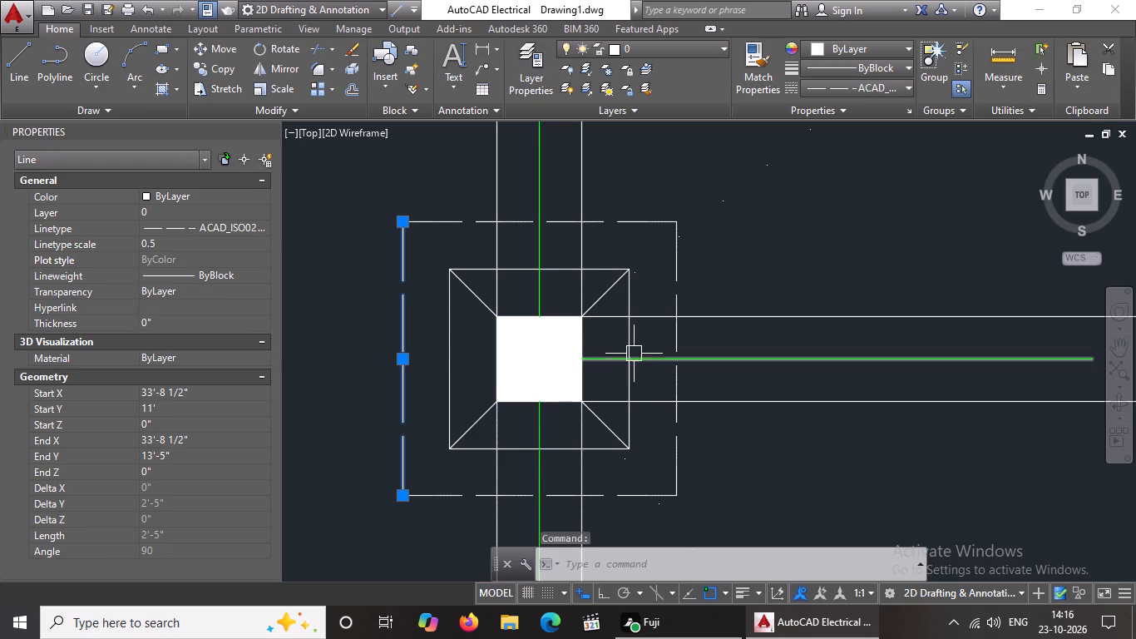
pyautogui.press('Escape')
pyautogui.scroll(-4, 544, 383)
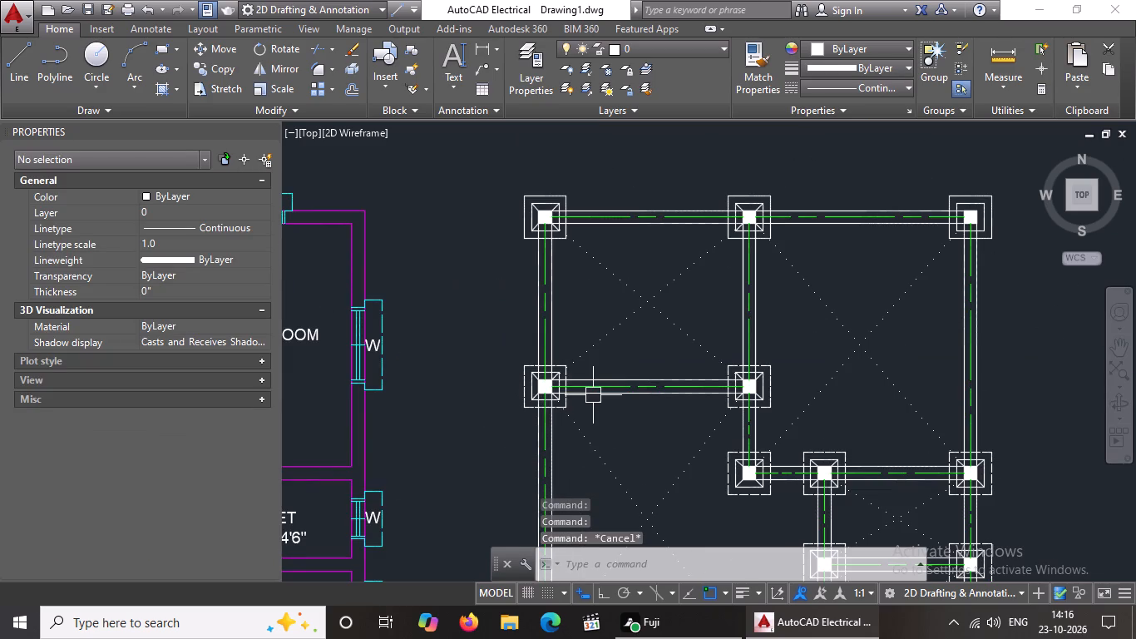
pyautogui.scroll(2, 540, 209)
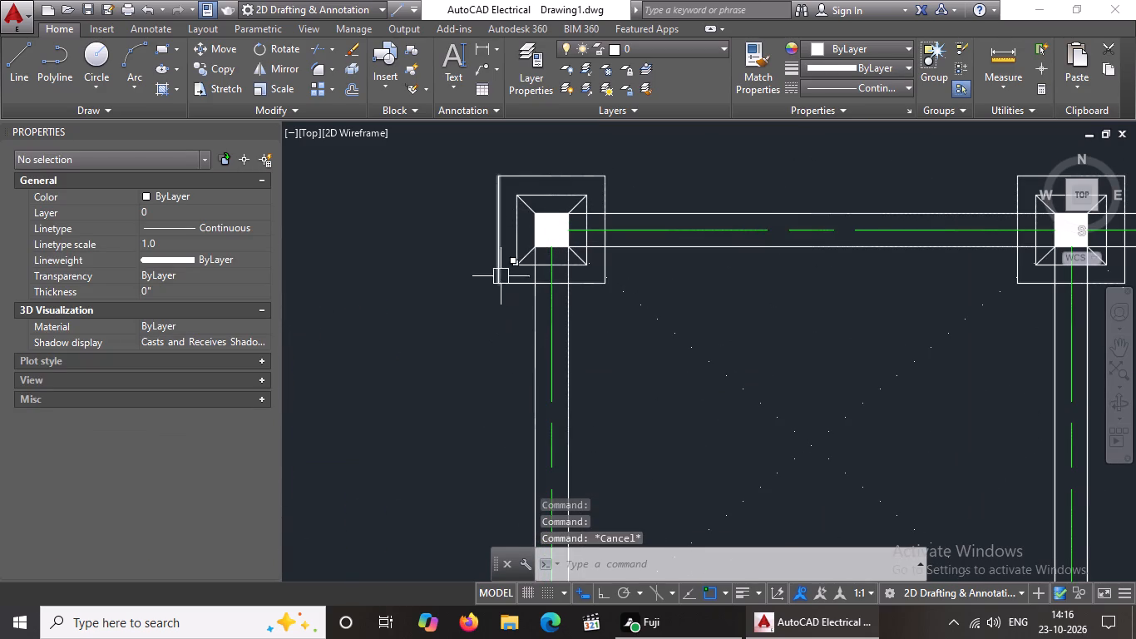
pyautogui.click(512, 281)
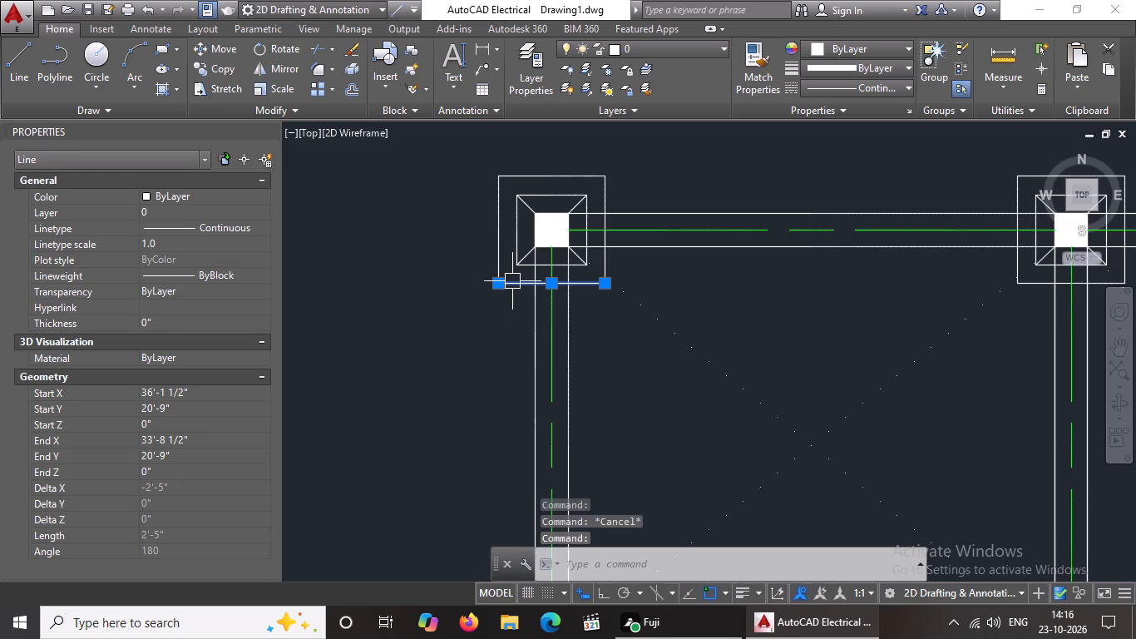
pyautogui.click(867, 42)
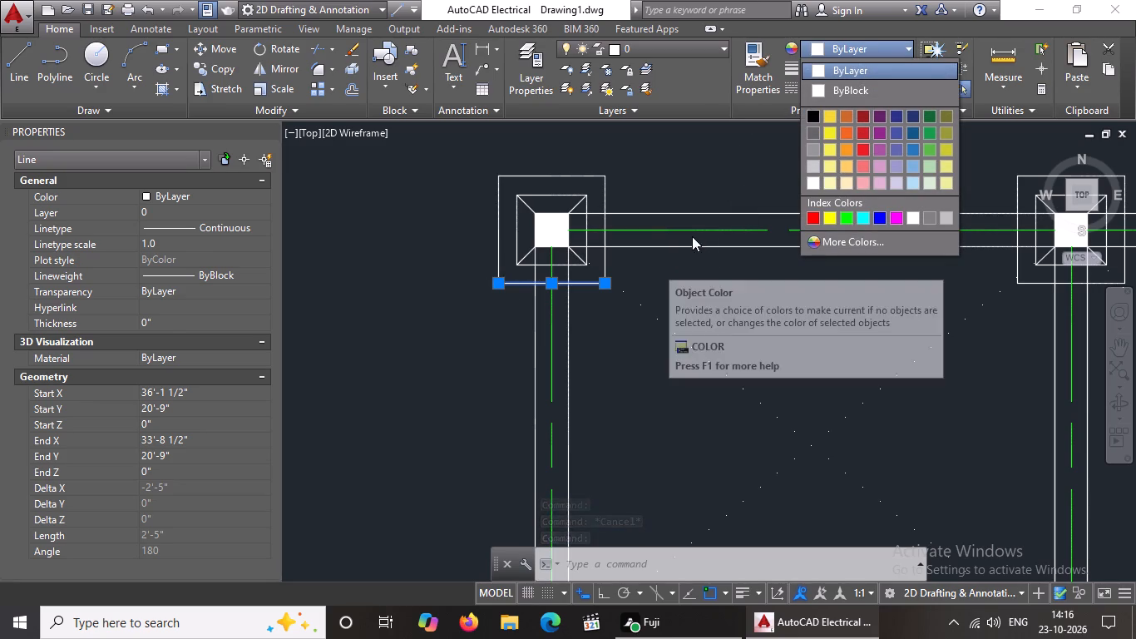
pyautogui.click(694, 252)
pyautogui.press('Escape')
# Set the current linetype for new objects to ACAD_ISO02W100 with nothing selected.
pyautogui.click(888, 86)
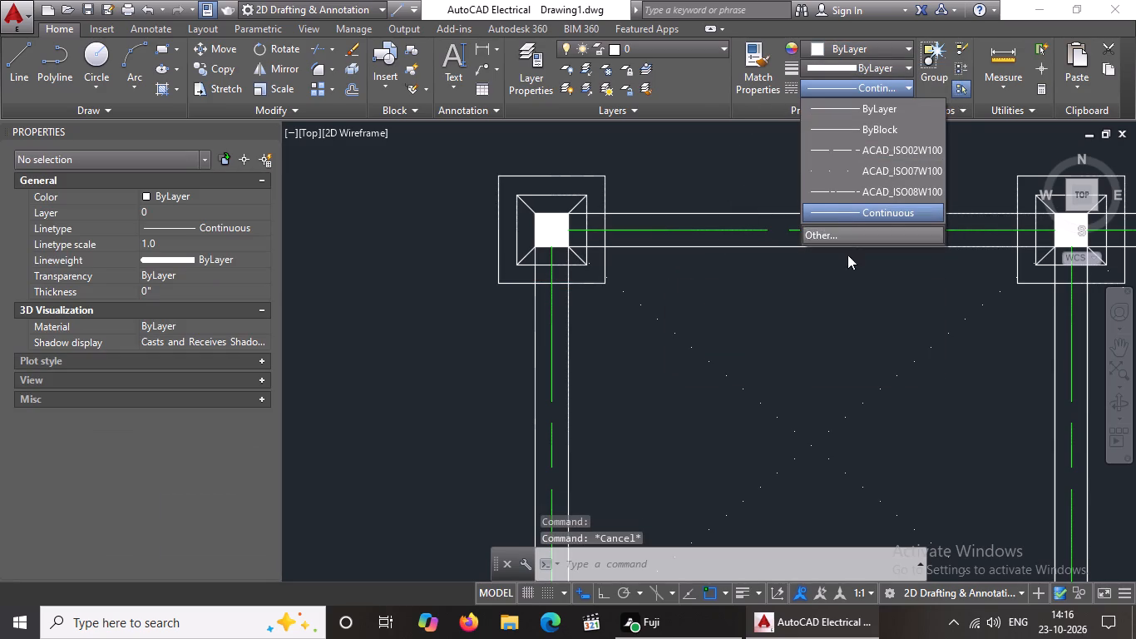
pyautogui.click(848, 150)
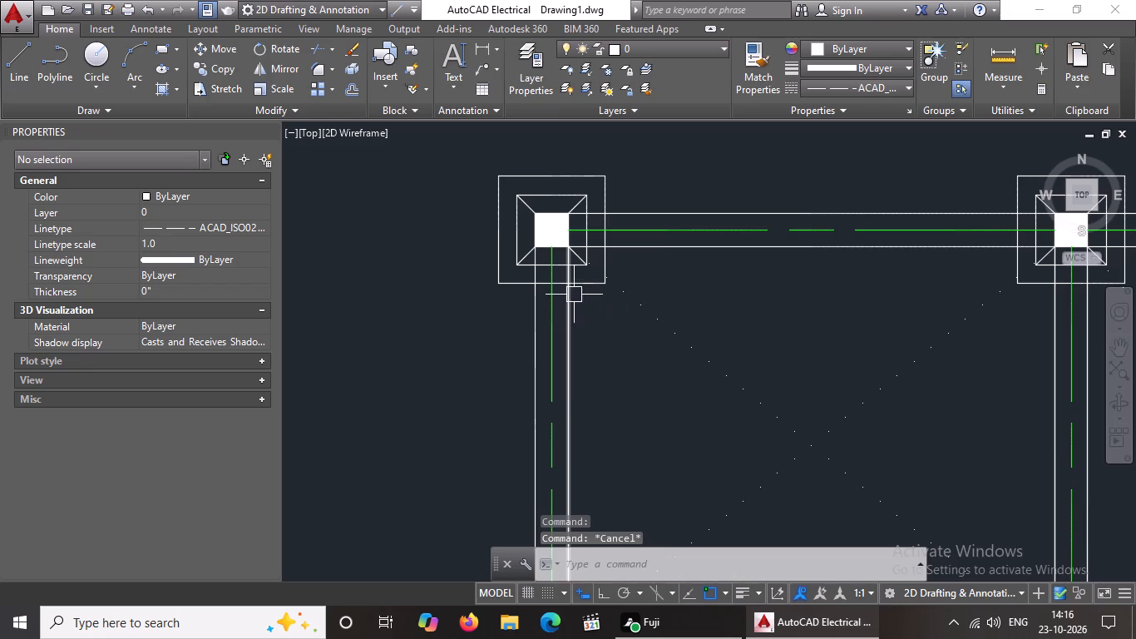
pyautogui.press('Escape')
# Set linetype scale 0.5 and linetype ACAD_ISO02W100 on the bottom edge of the twelfth footing's outer square, at the layout's northwest corner.
pyautogui.click(580, 283)
pyautogui.click(883, 83)
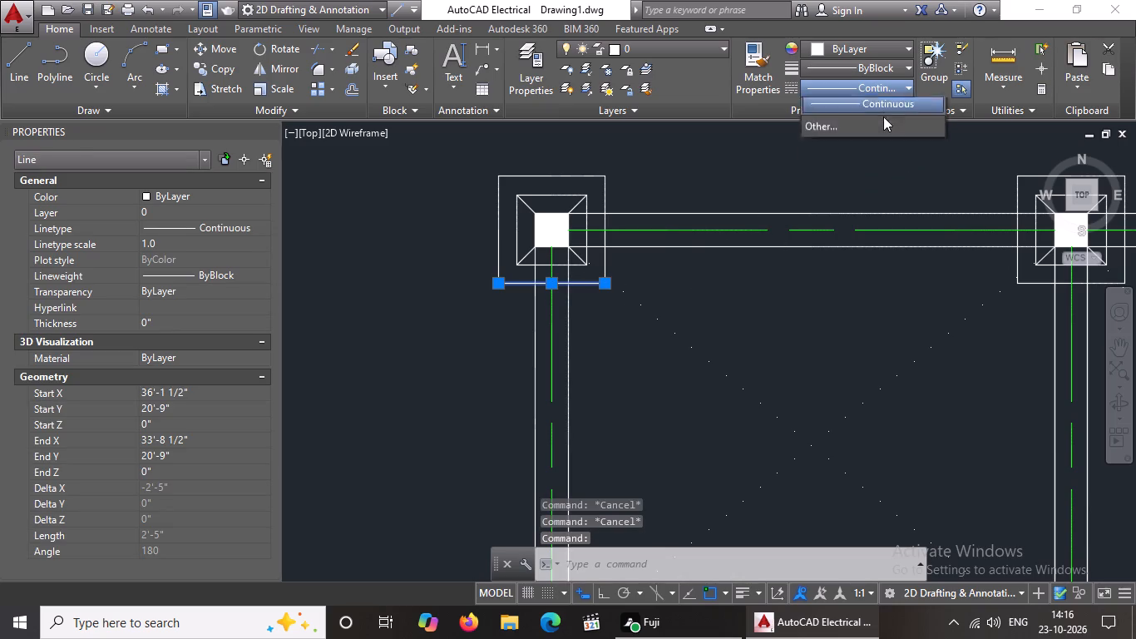
pyautogui.moveTo(842, 150); pyautogui.dragTo(842, 161)
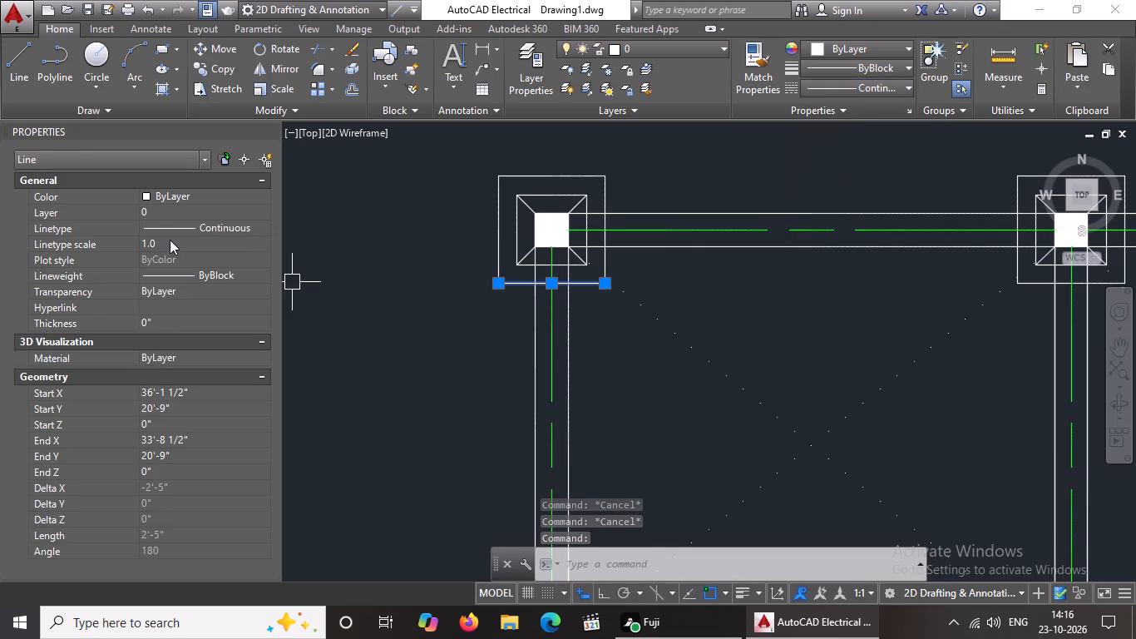
pyautogui.click(170, 240)
pyautogui.press('BackSpace')
pyautogui.press('BackSpace')
pyautogui.press('BackSpace')
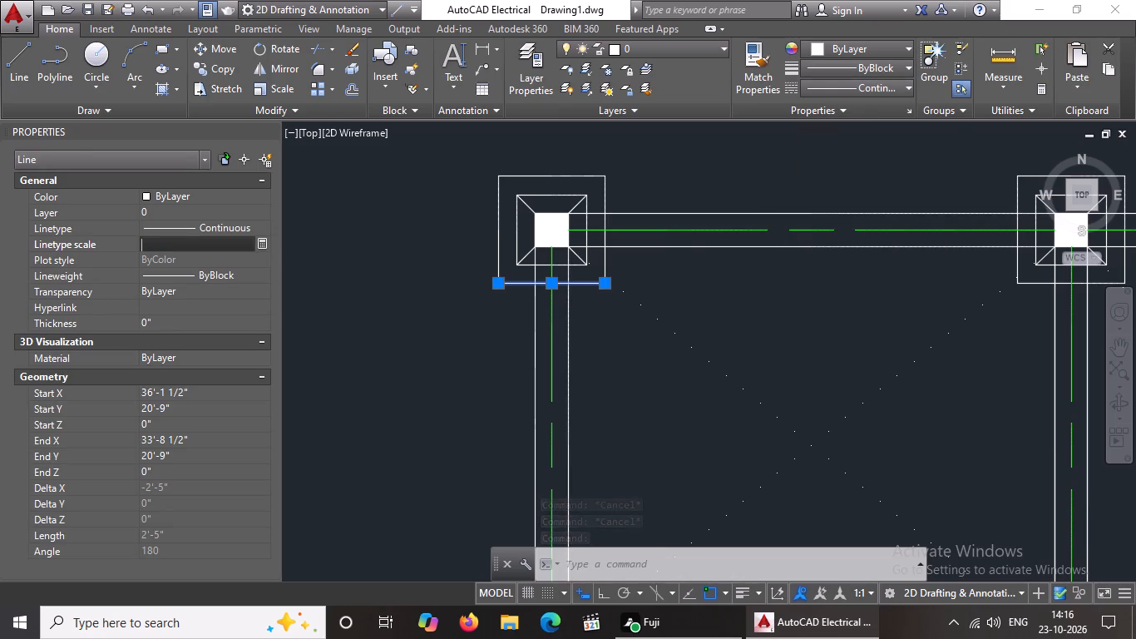
pyautogui.write('0.5')
pyautogui.press('Return')
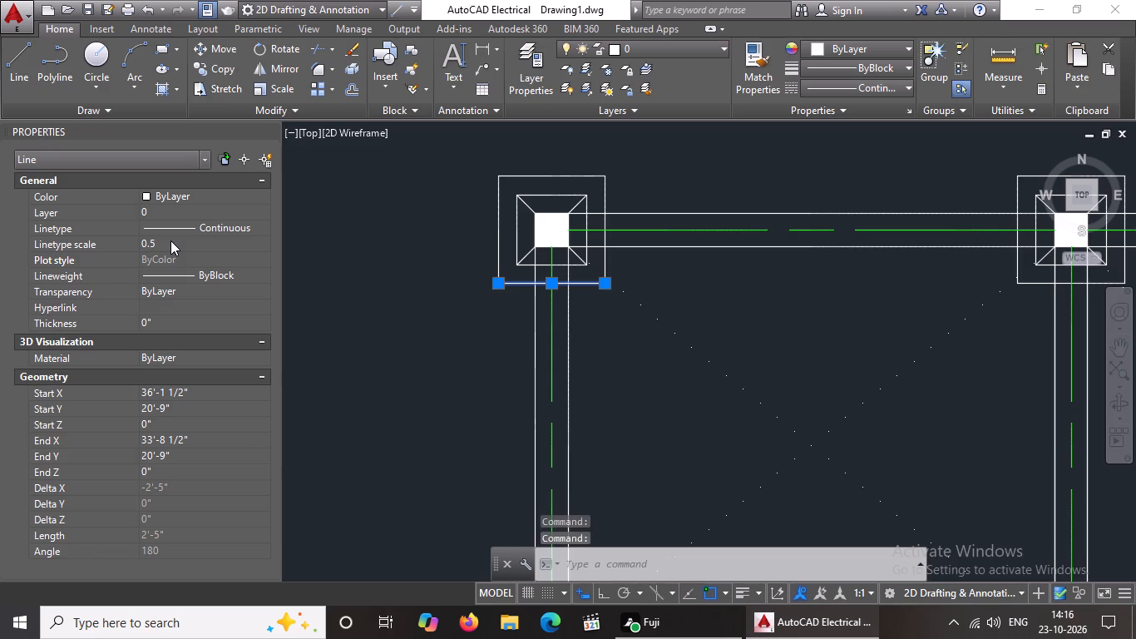
pyautogui.click(865, 91)
pyautogui.click(838, 150)
# Change the left edge of the twelfth footing's outer square to linetype ACAD_ISO02W100 at linetype scale 0.5.
pyautogui.scroll(-2, 637, 266)
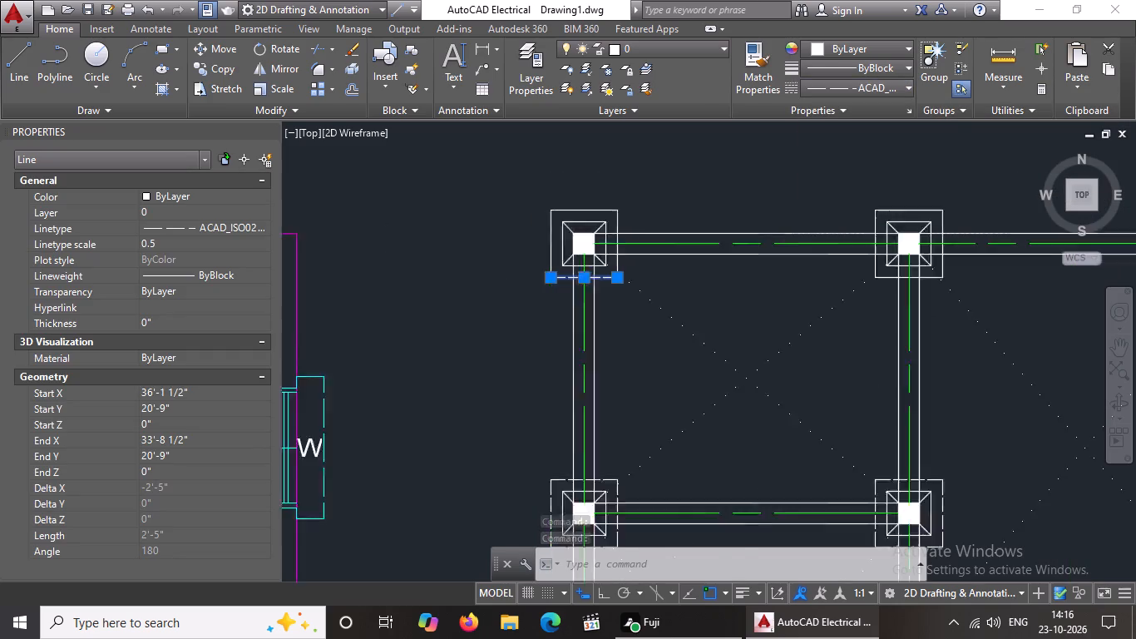
pyautogui.scroll(-1, 637, 266)
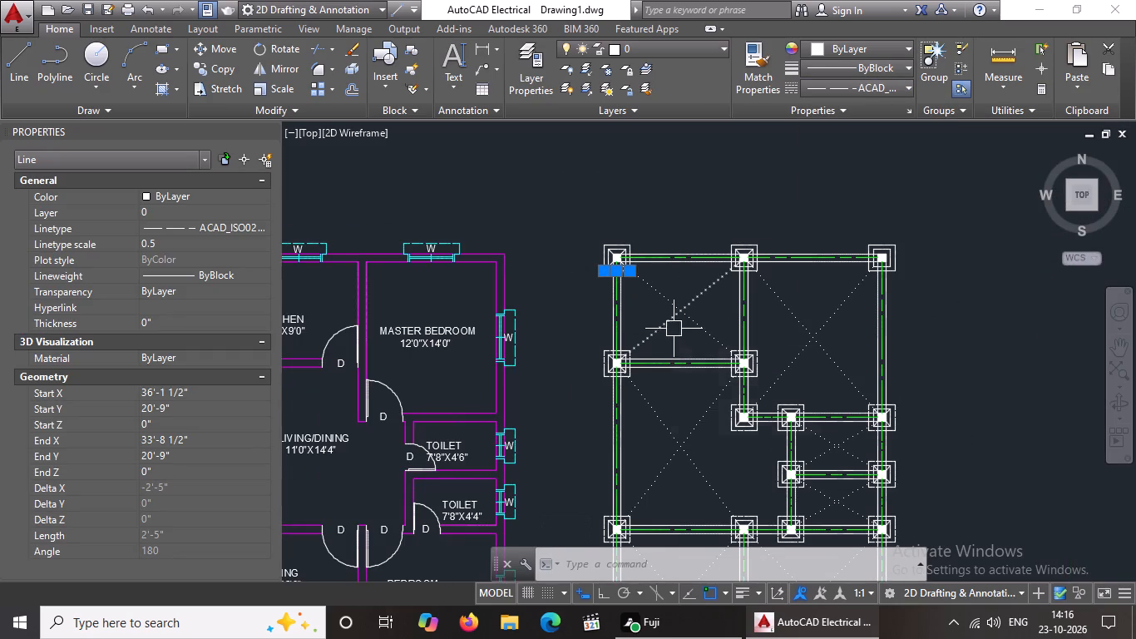
pyautogui.scroll(2, 687, 324)
pyautogui.moveTo(629, 325); pyautogui.dragTo(629, 347, button='middle')
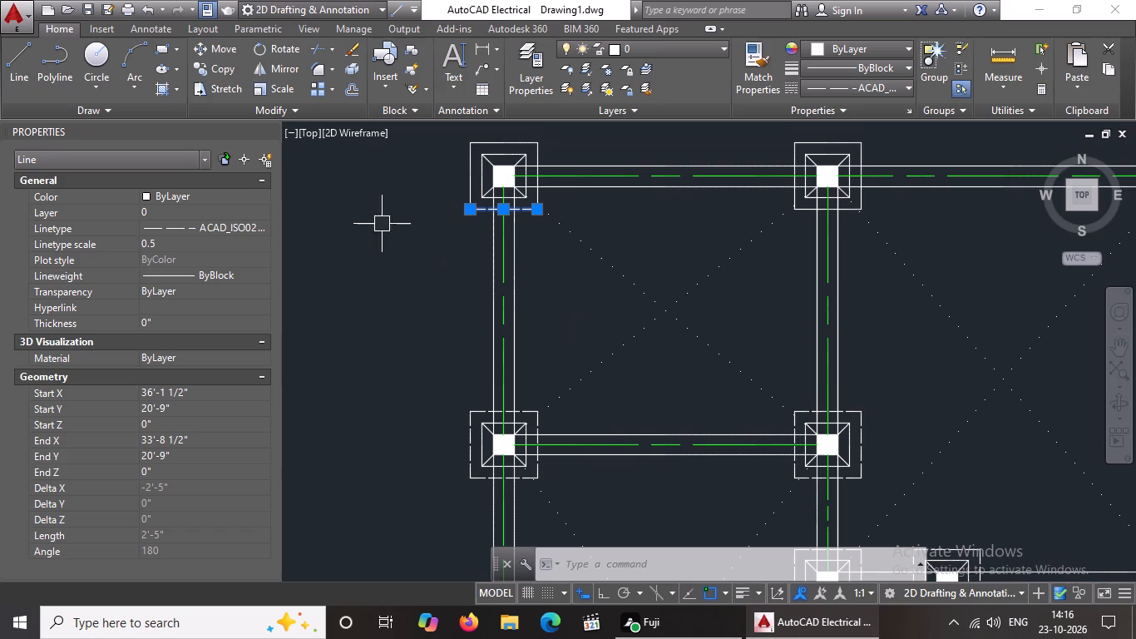
pyautogui.moveTo(469, 153); pyautogui.dragTo(467, 211, button='middle')
pyautogui.click(467, 211)
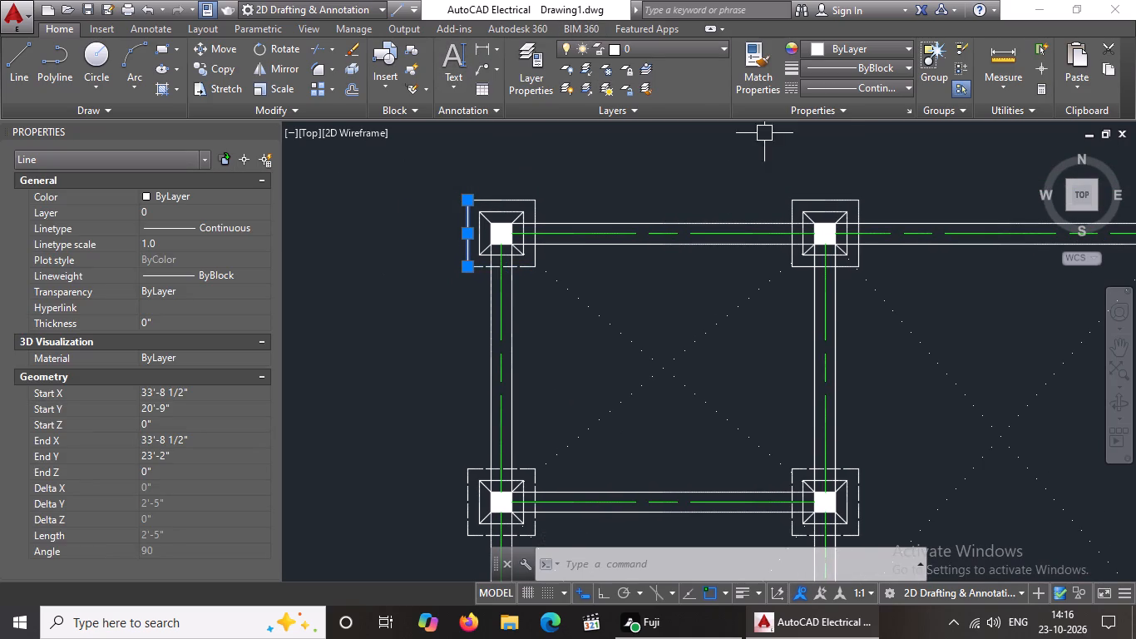
pyautogui.click(869, 86)
pyautogui.click(842, 149)
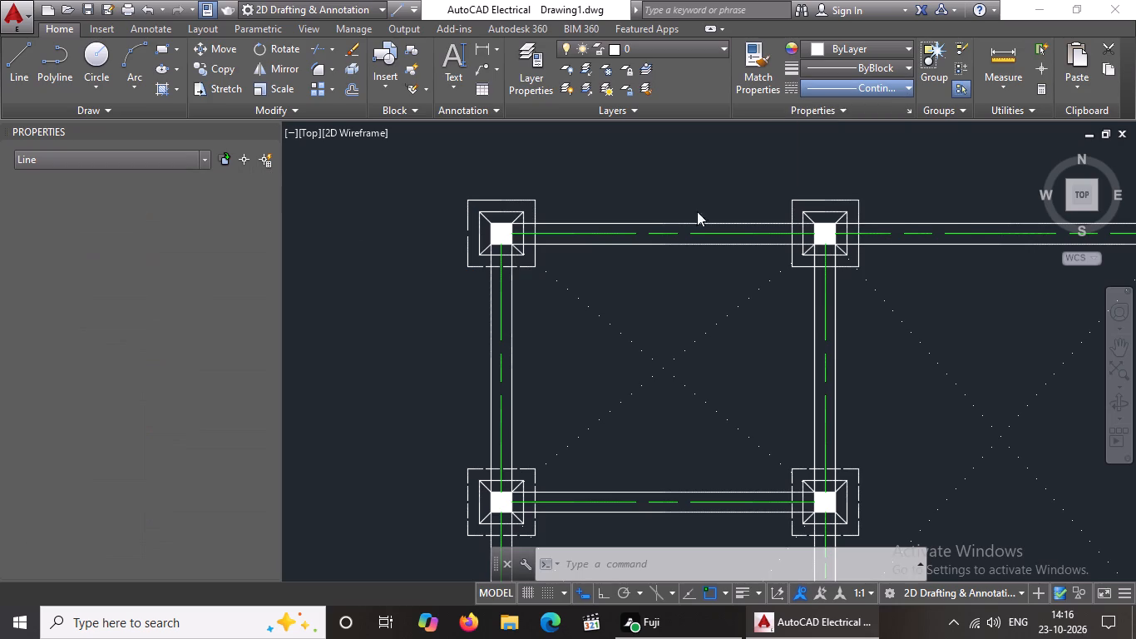
pyautogui.click(175, 244)
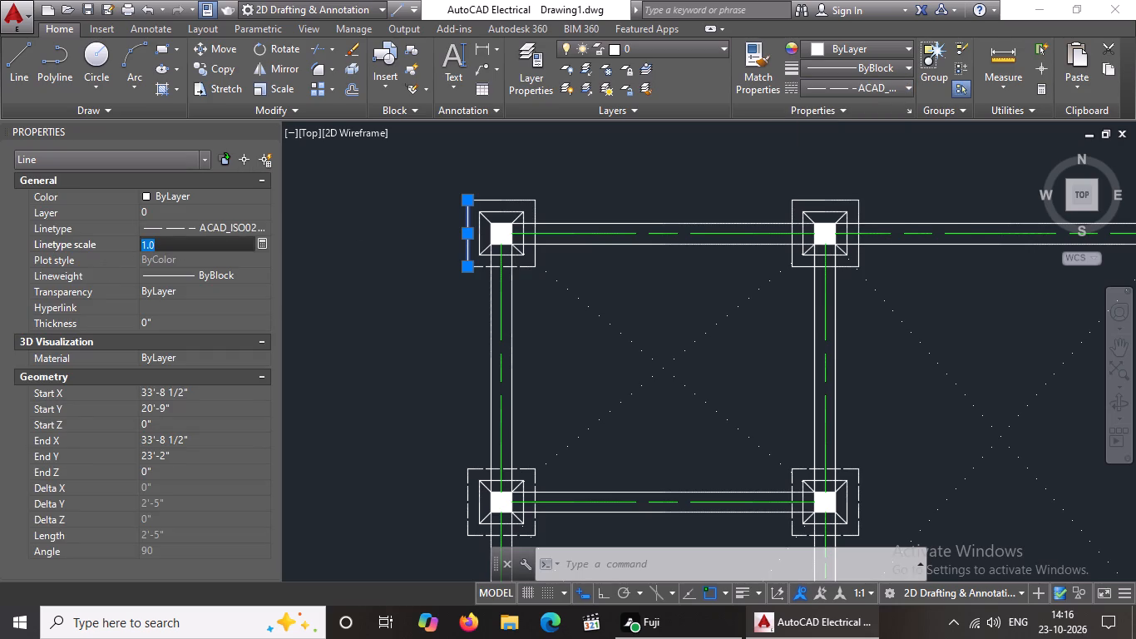
pyautogui.press('BackSpace')
pyautogui.press('BackSpace')
pyautogui.press('BackSpace')
pyautogui.write('0.5')
pyautogui.press('Return')
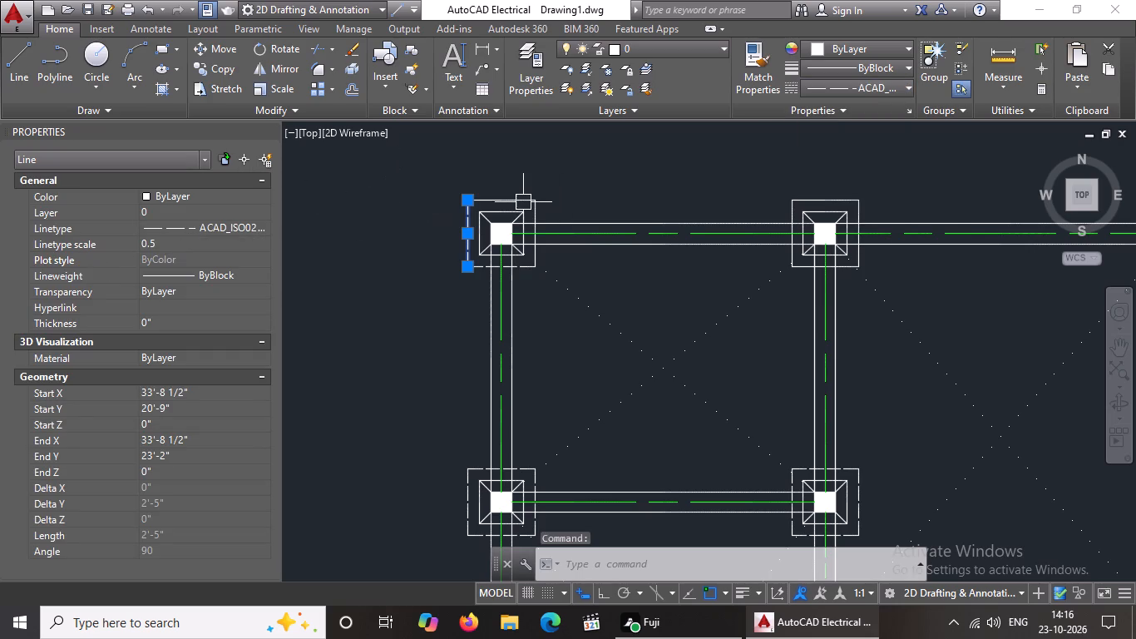
# Apply linetype ACAD_ISO02W100 and linetype scale 0.5 to the top edge of the twelfth footing's outer square.
pyautogui.click(523, 202)
pyautogui.click(886, 84)
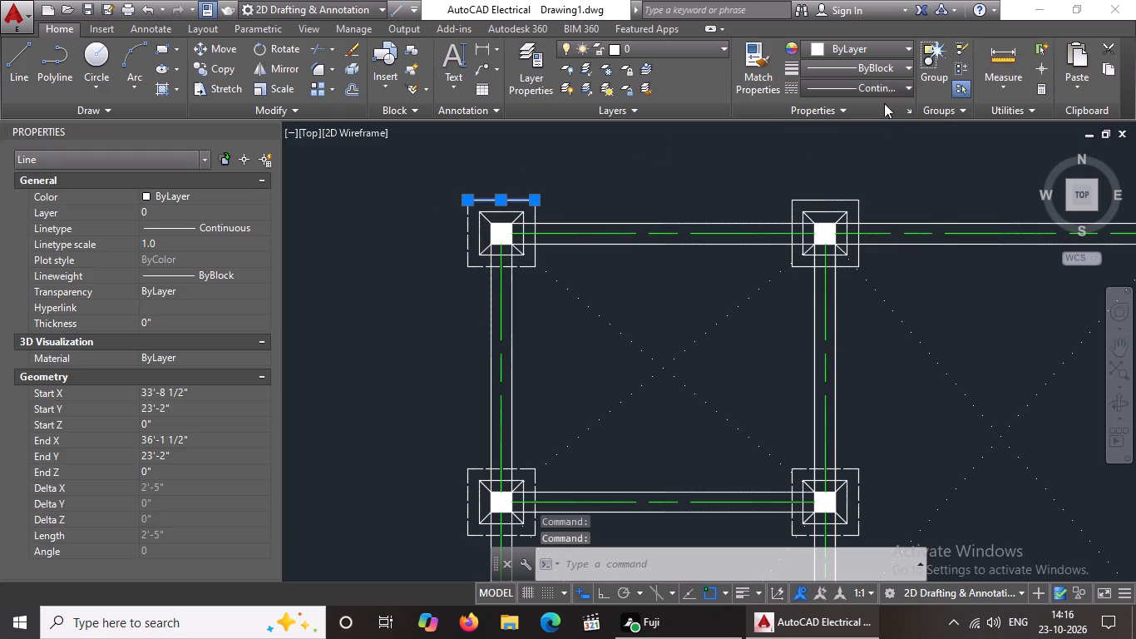
pyautogui.click(852, 147)
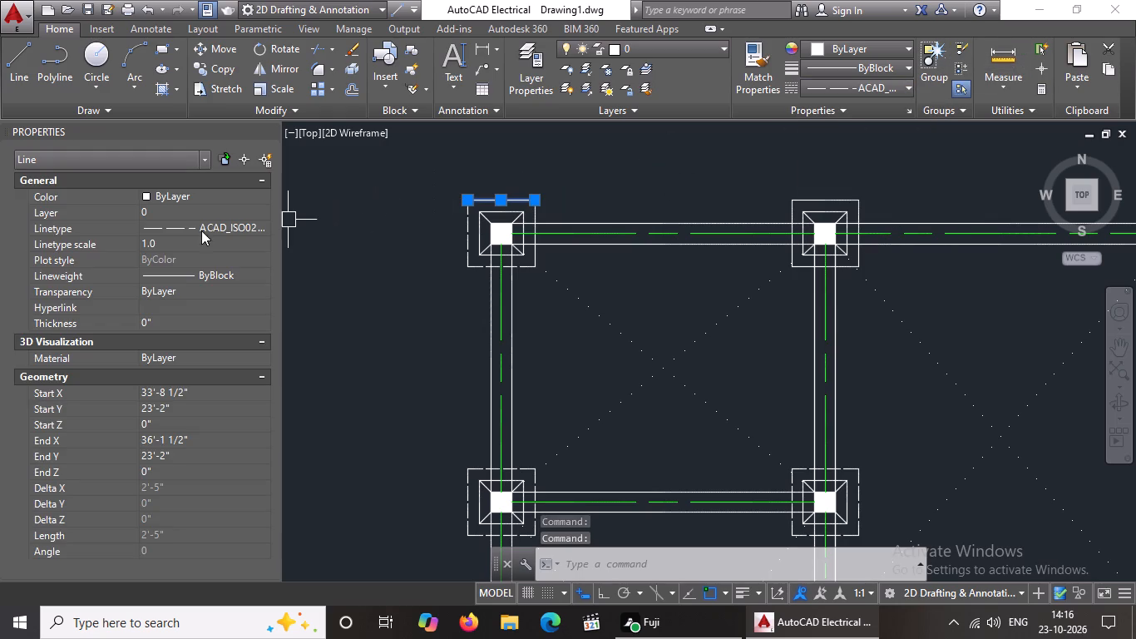
pyautogui.click(156, 248)
pyautogui.press('BackSpace')
pyautogui.press('BackSpace')
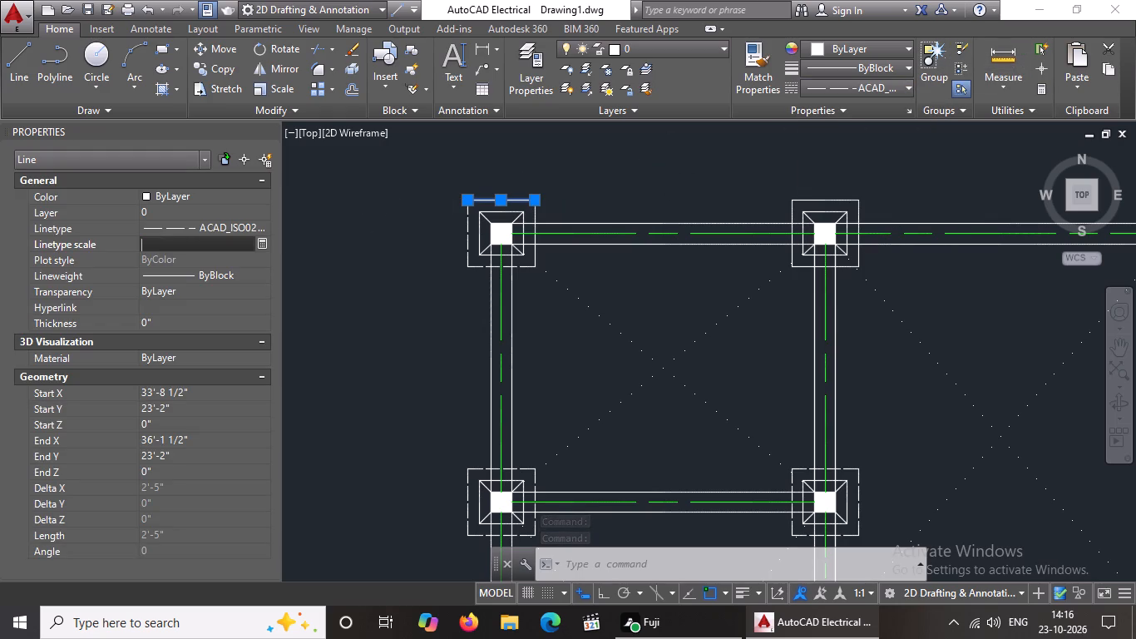
pyautogui.write('0.5')
pyautogui.press('Return')
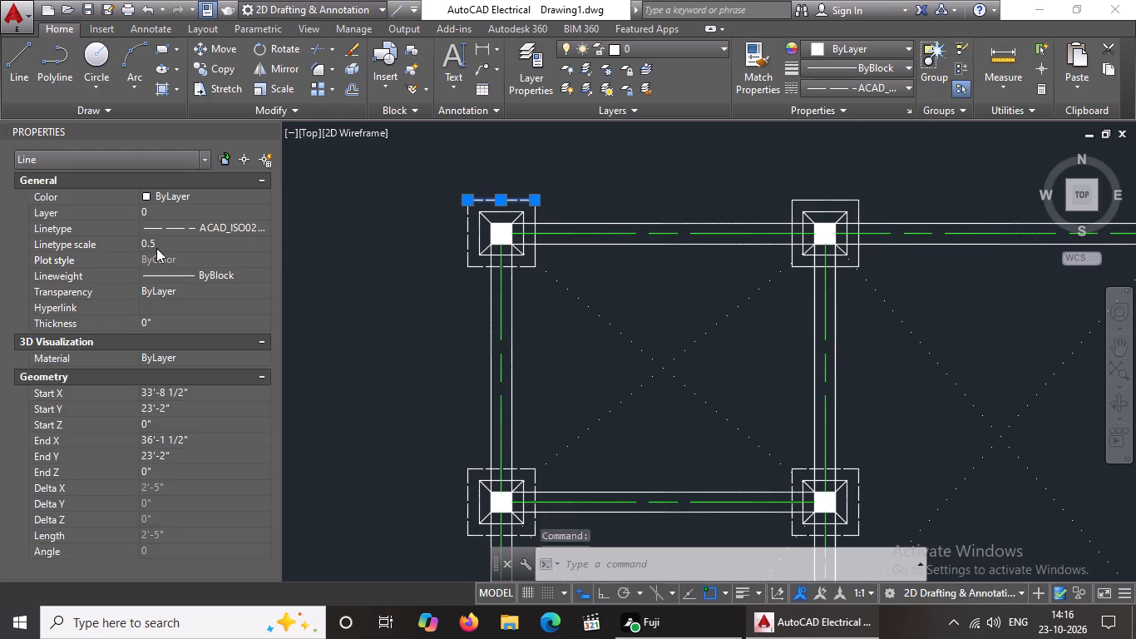
pyautogui.press('Escape')
pyautogui.press('Escape')
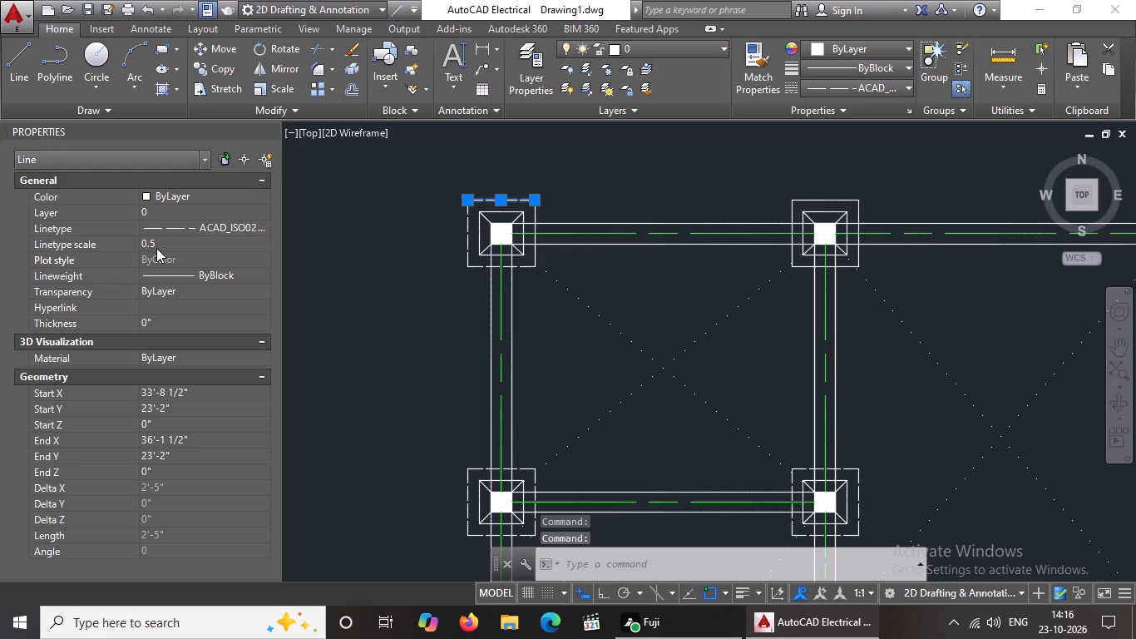
pyautogui.press('Escape')
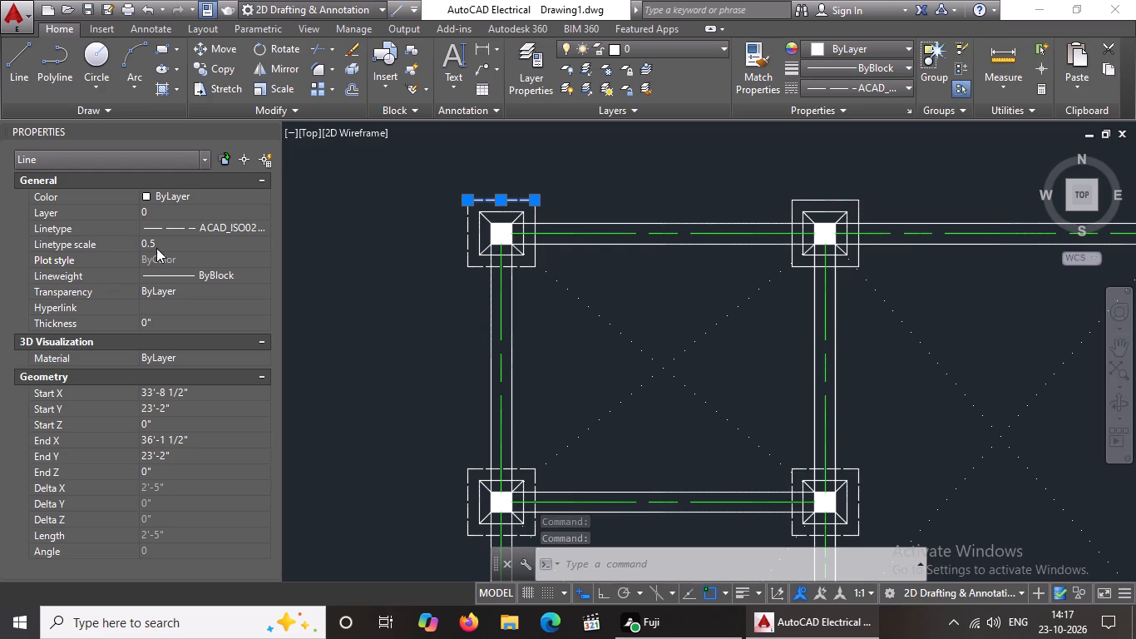
# Set the right edge of the twelfth footing's outer square to ACAD_ISO02W100 with a linetype scale of 0.5.
pyautogui.scroll(1, 532, 248)
pyautogui.click(532, 249)
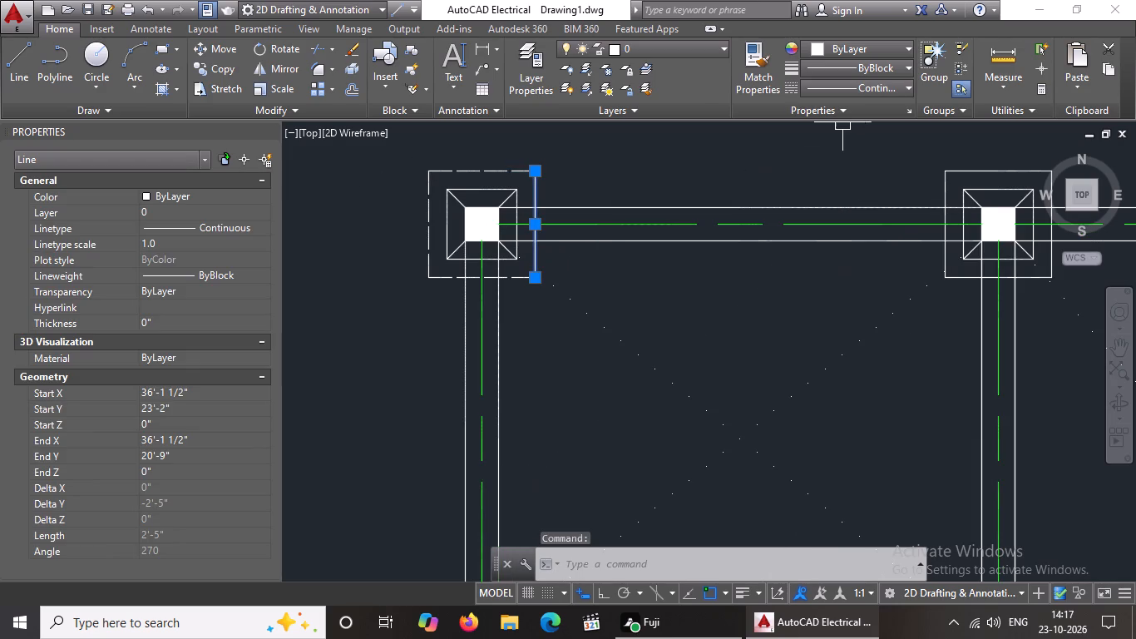
pyautogui.click(867, 89)
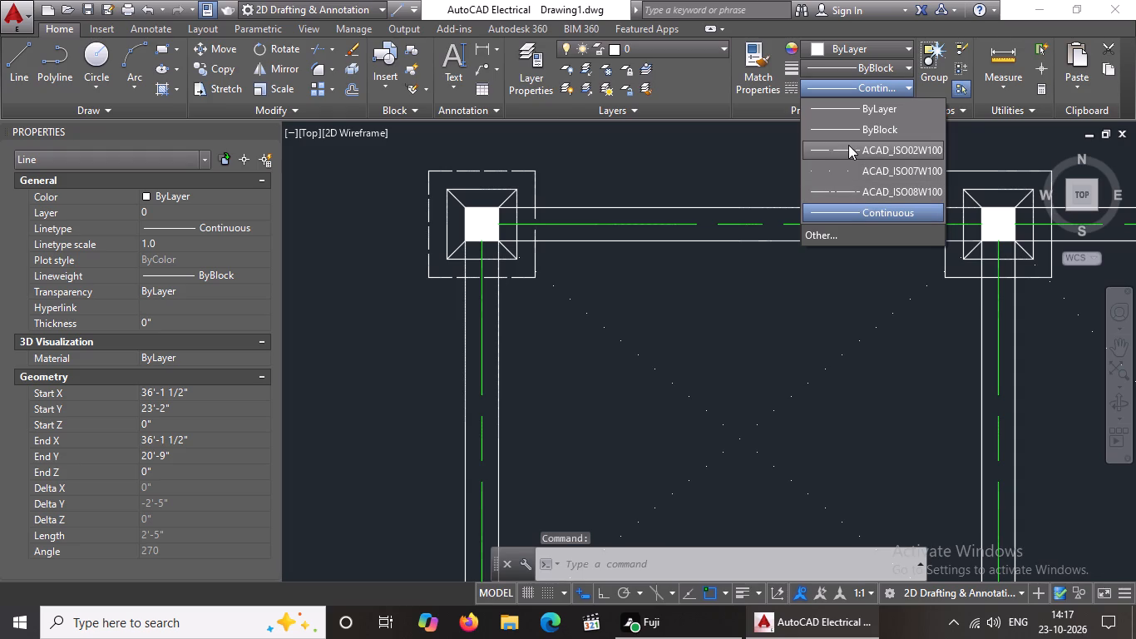
pyautogui.click(848, 145)
pyautogui.click(176, 242)
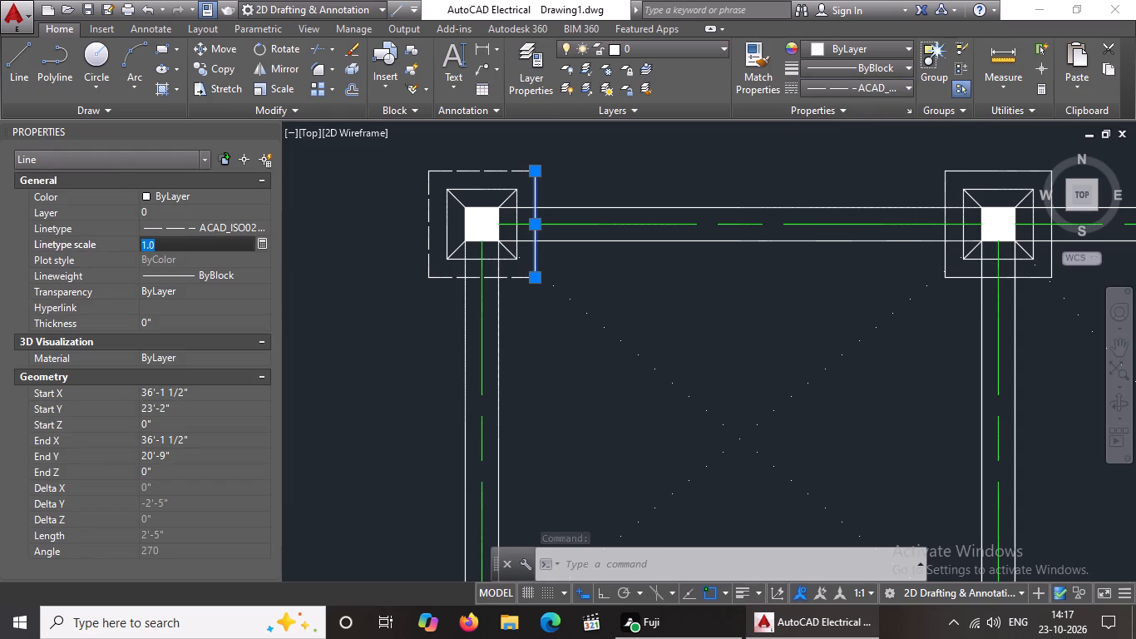
pyautogui.press('BackSpace')
pyautogui.press('BackSpace')
pyautogui.press('BackSpace')
pyautogui.write('0.5')
pyautogui.press('Return')
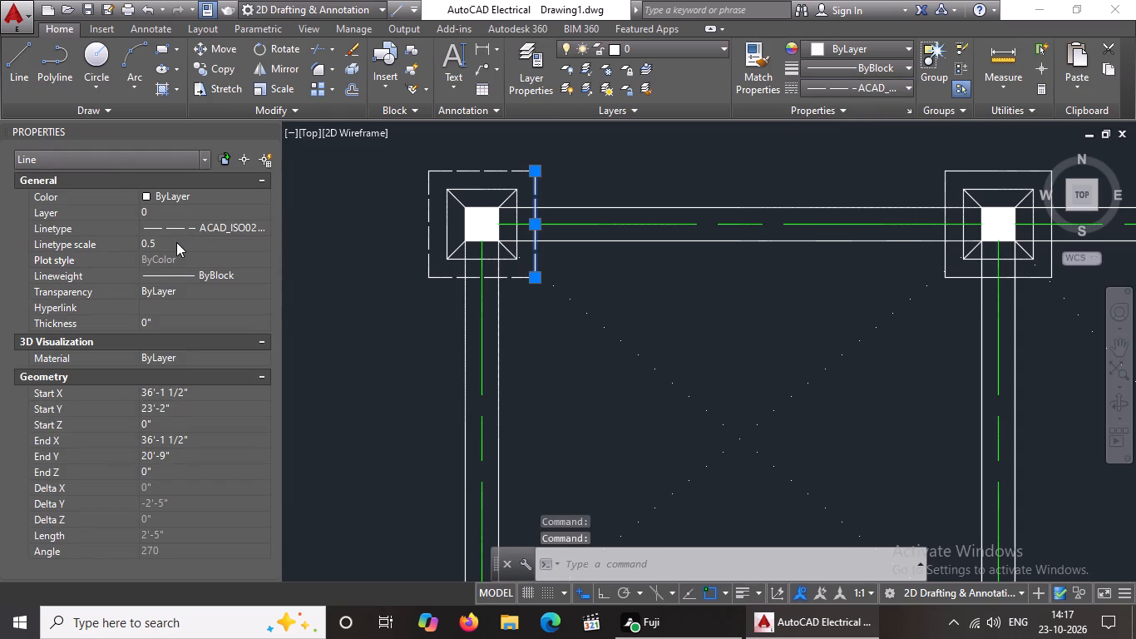
pyautogui.press('Escape')
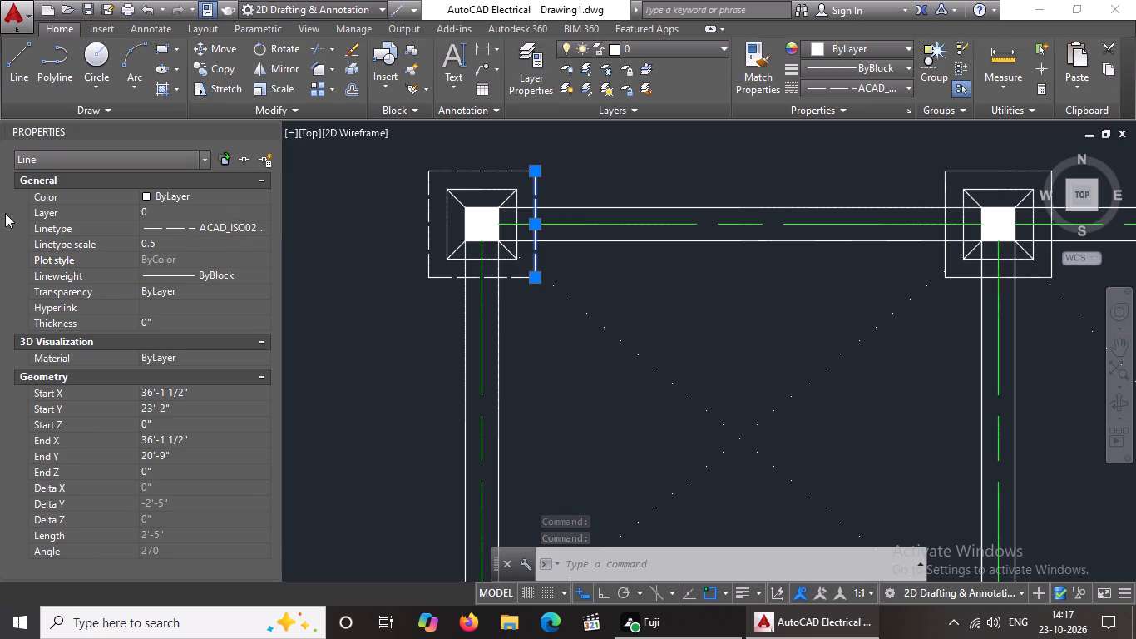
# Set linetype ACAD_ISO02W100 and linetype scale 0.5 on the left edge of the thirteenth footing's outer square, mid-way along the north beam.
pyautogui.scroll(-4, 572, 246)
pyautogui.scroll(3, 665, 265)
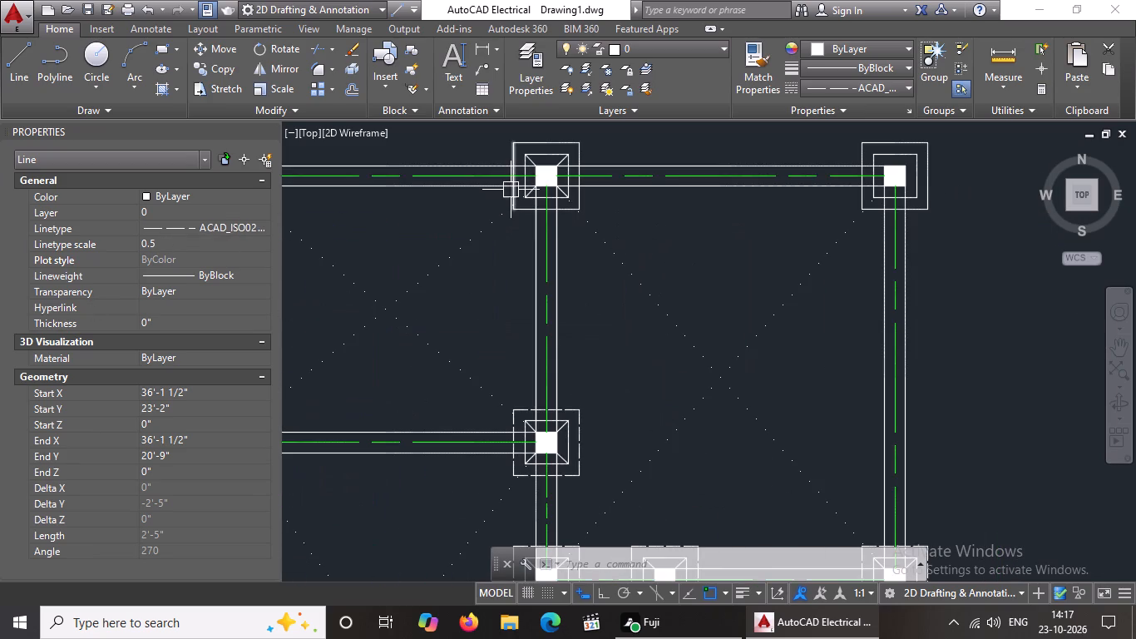
pyautogui.scroll(2, 521, 178)
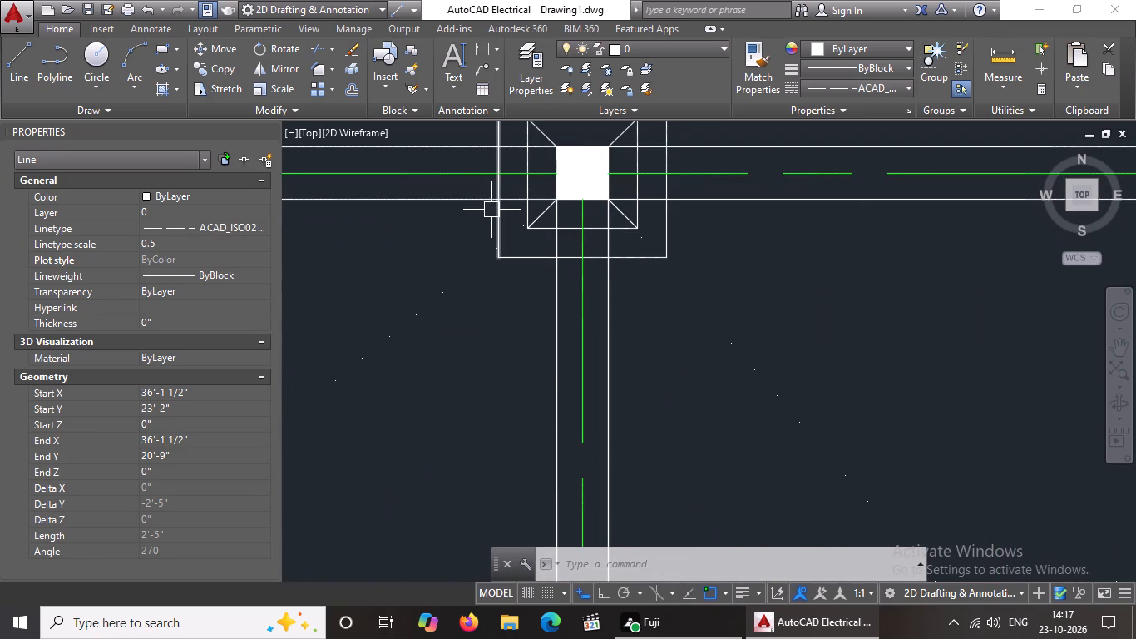
pyautogui.click(496, 209)
pyautogui.scroll(-5, 496, 209)
pyautogui.scroll(2, 491, 191)
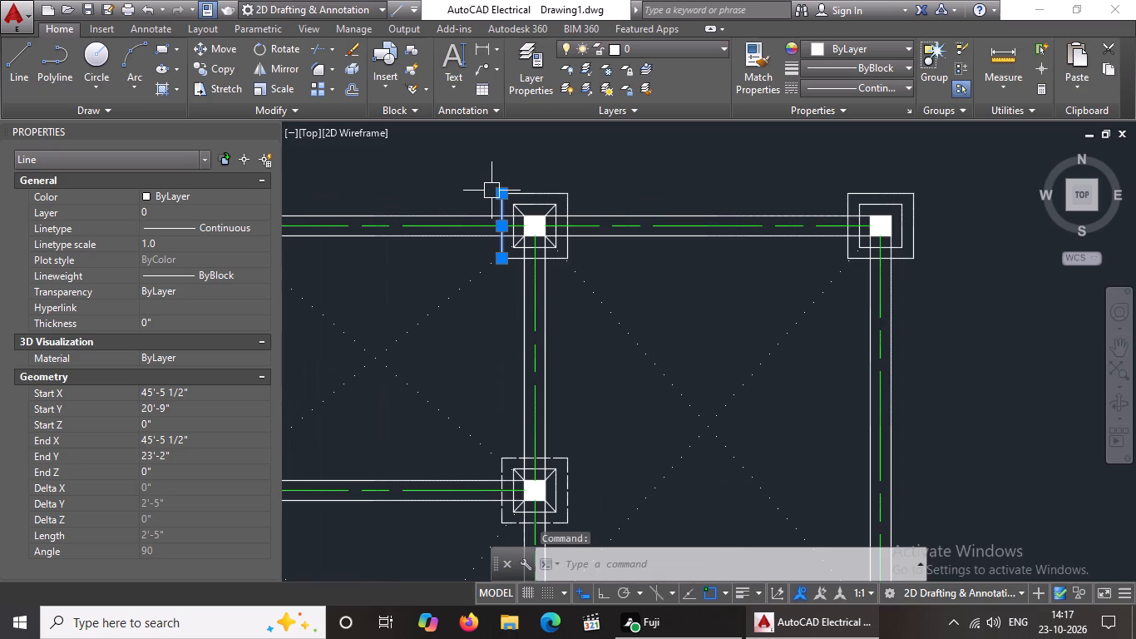
pyautogui.scroll(-1, 491, 191)
pyautogui.moveTo(379, 191); pyautogui.dragTo(496, 284, button='middle')
pyautogui.scroll(1, 681, 280)
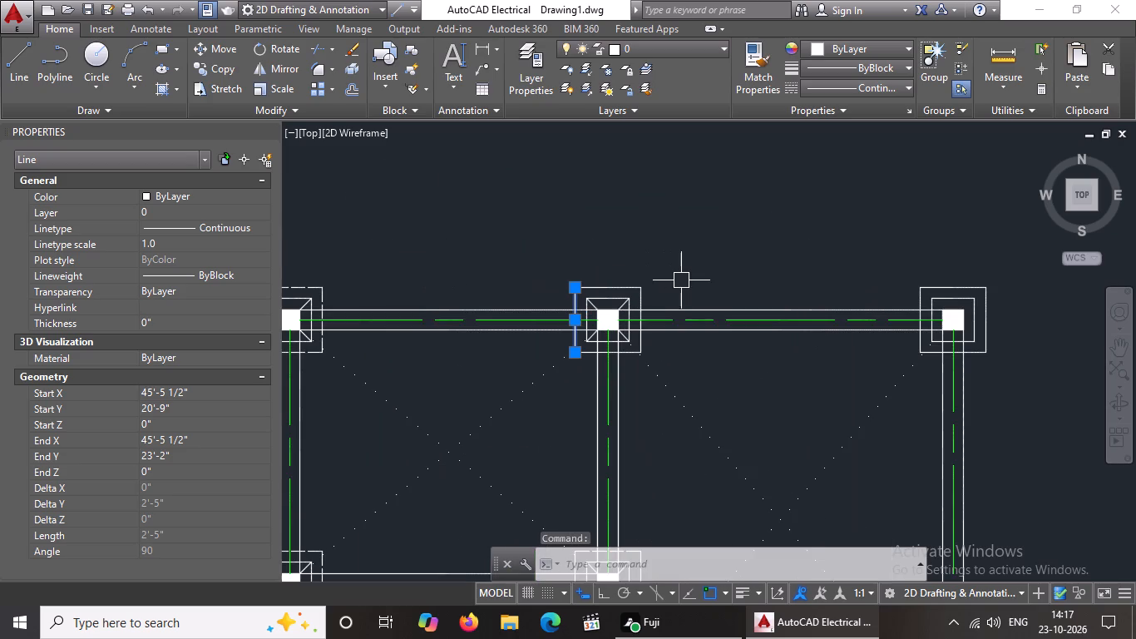
pyautogui.click(881, 85)
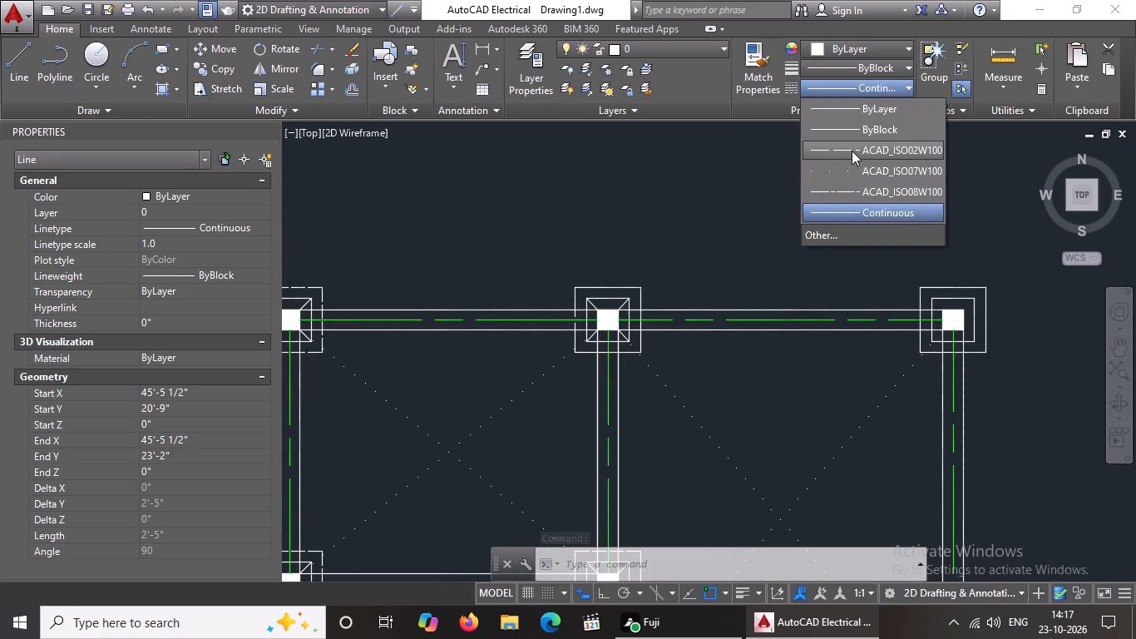
pyautogui.click(852, 150)
pyautogui.click(174, 245)
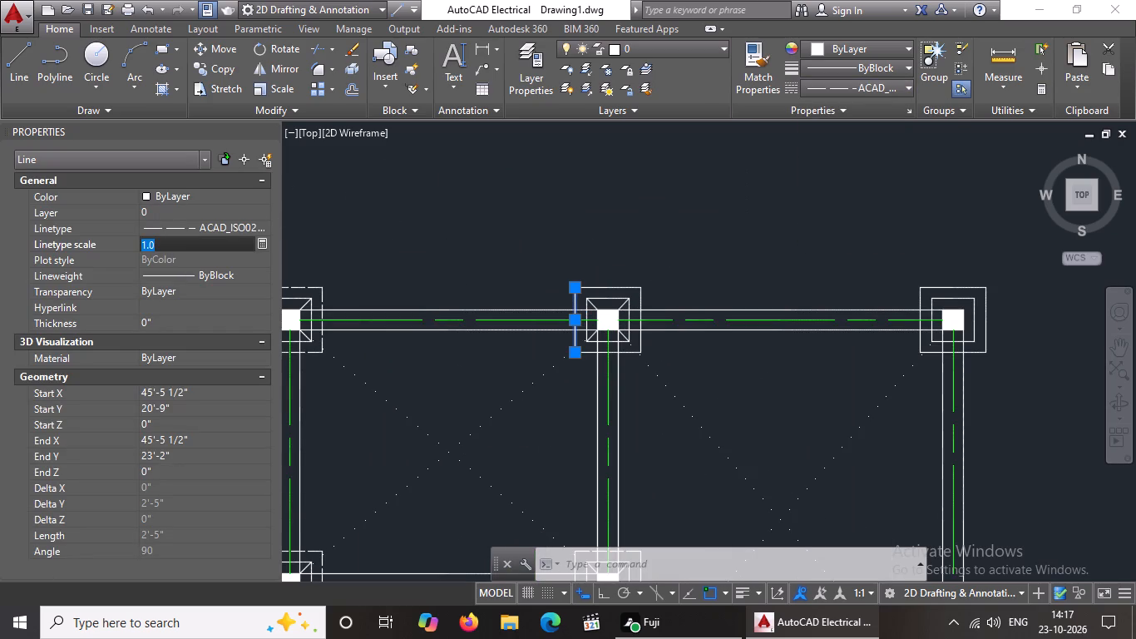
pyautogui.press('BackSpace')
pyautogui.press('BackSpace')
pyautogui.press('BackSpace')
pyautogui.write('0.5')
pyautogui.press('Return')
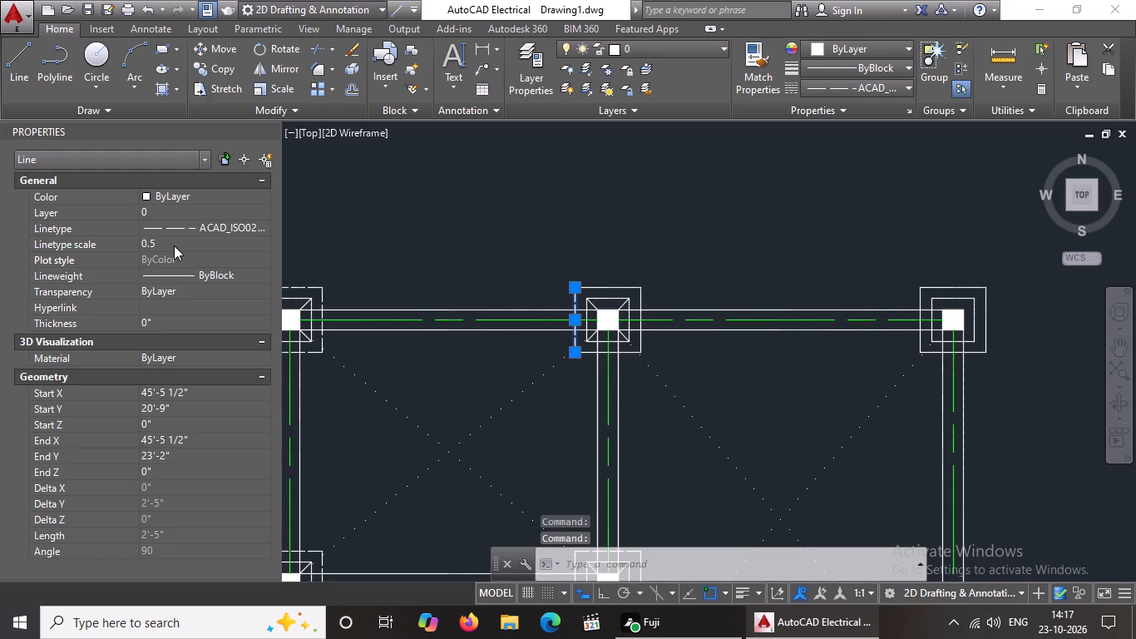
# Change the top edge of the thirteenth footing's outer square to linetype ACAD_ISO02W100 at linetype scale 0.5.
pyautogui.click(610, 286)
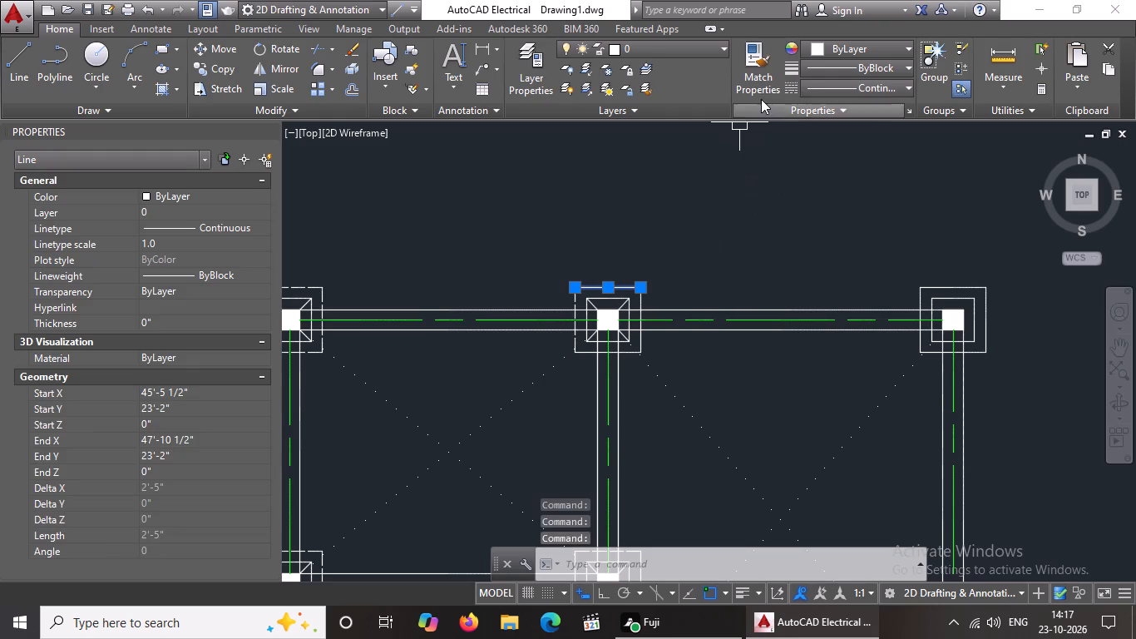
pyautogui.click(821, 84)
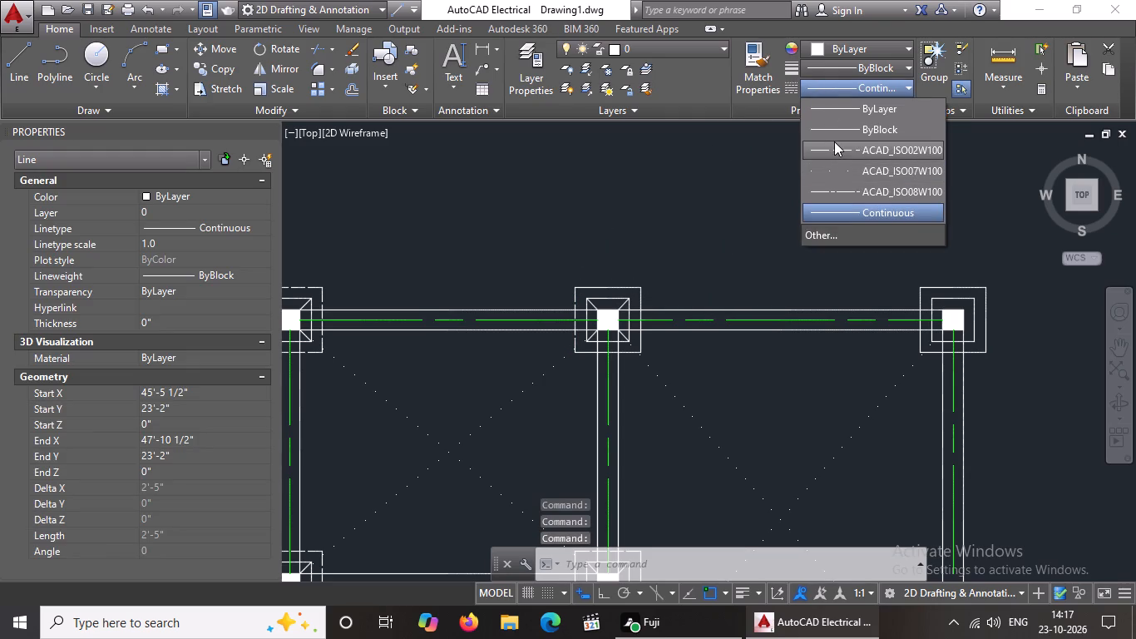
pyautogui.click(834, 141)
pyautogui.click(165, 235)
pyautogui.click(165, 245)
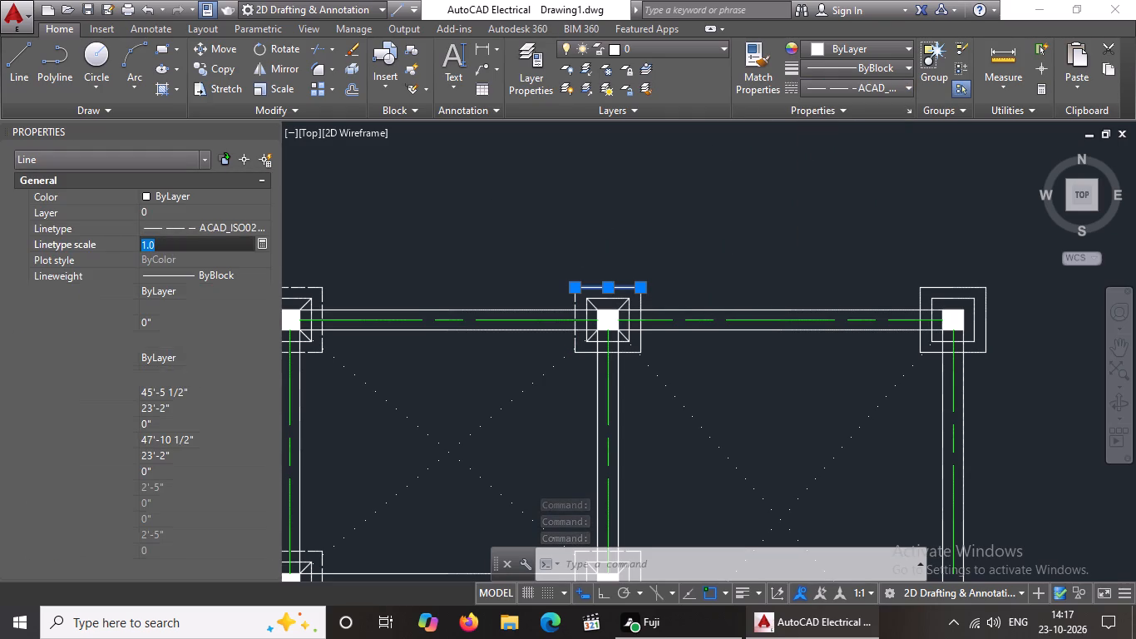
pyautogui.press('BackSpace')
pyautogui.press('BackSpace')
pyautogui.write('0.5')
pyautogui.press('Return')
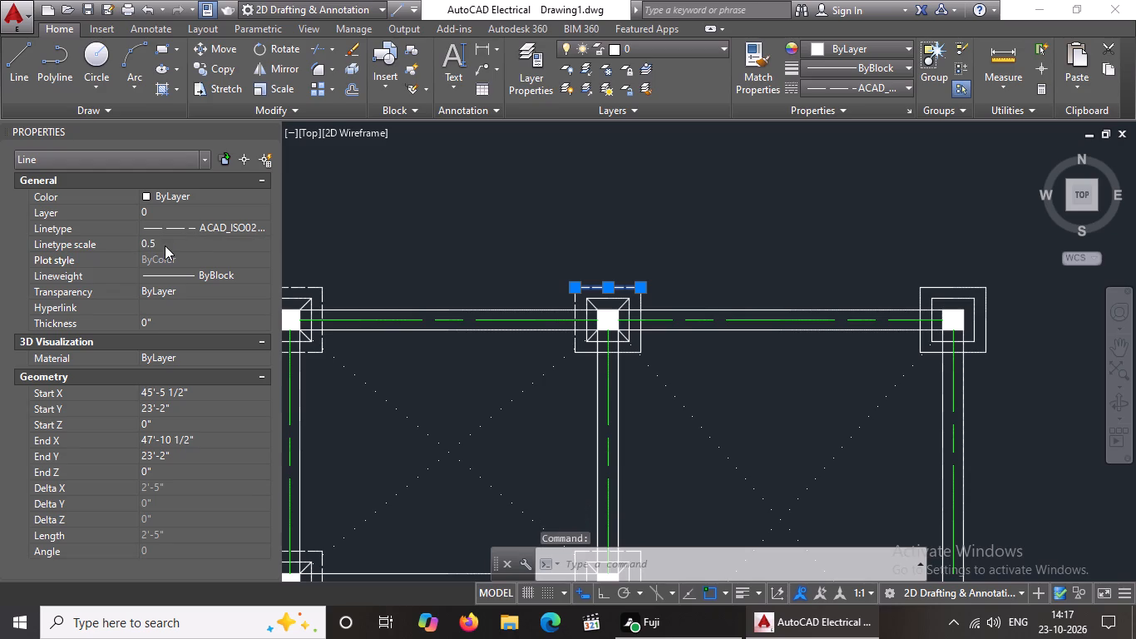
# Apply linetype ACAD_ISO02W100 and linetype scale 0.5 to the bottom edge of the thirteenth footing's outer square.
pyautogui.scroll(2, 638, 371)
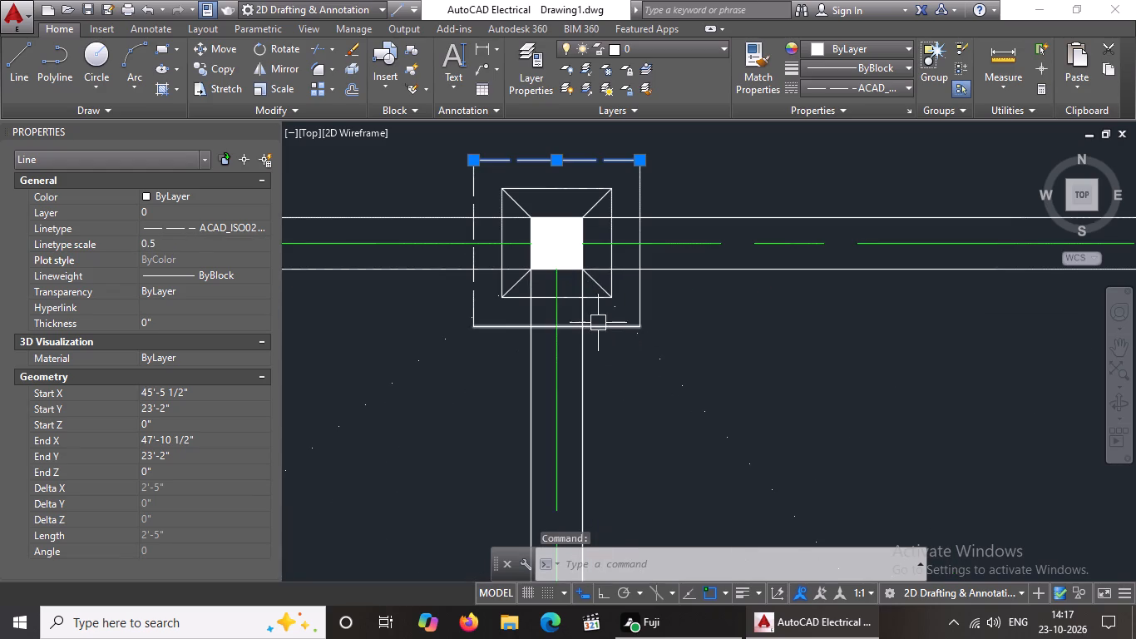
pyautogui.click(598, 323)
pyautogui.click(850, 81)
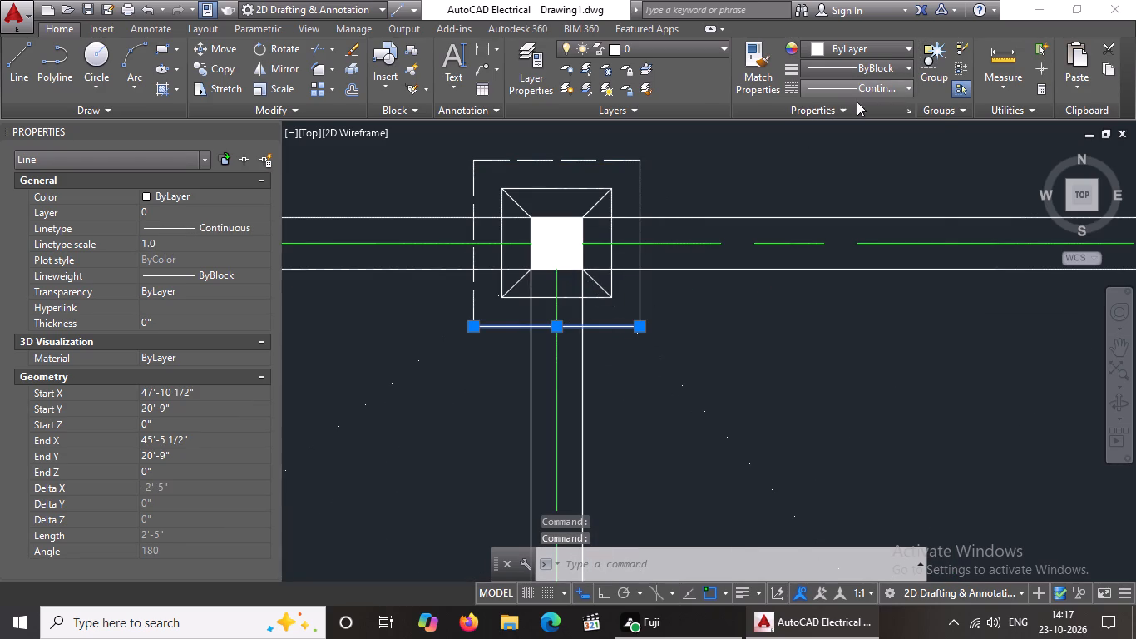
pyautogui.click(849, 153)
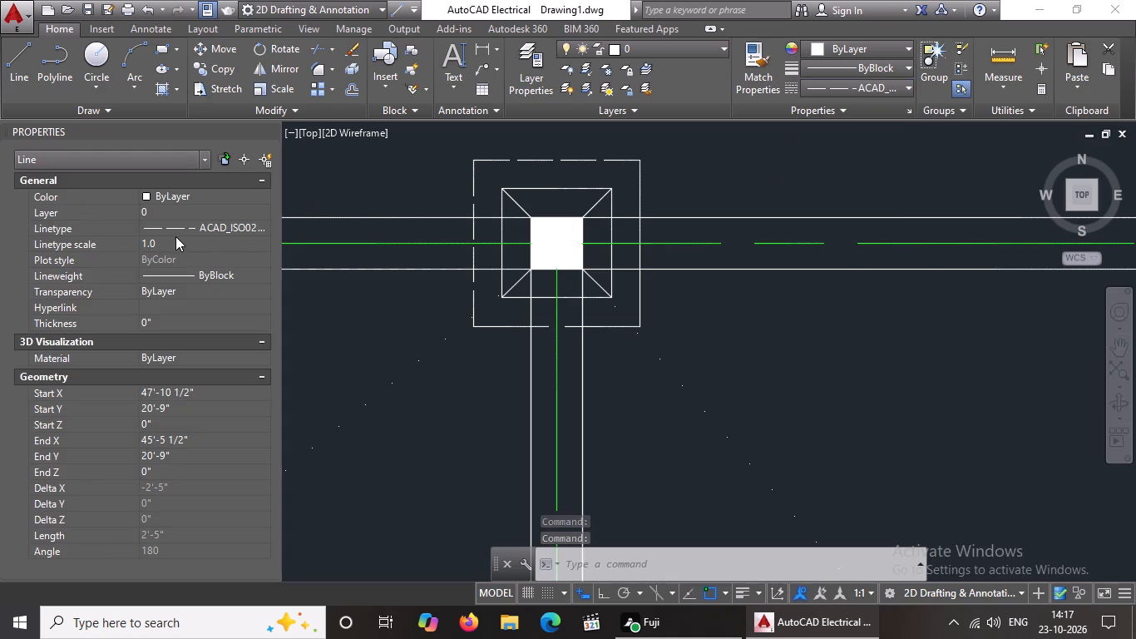
pyautogui.click(175, 237)
pyautogui.press('BackSpace')
pyautogui.press('BackSpace')
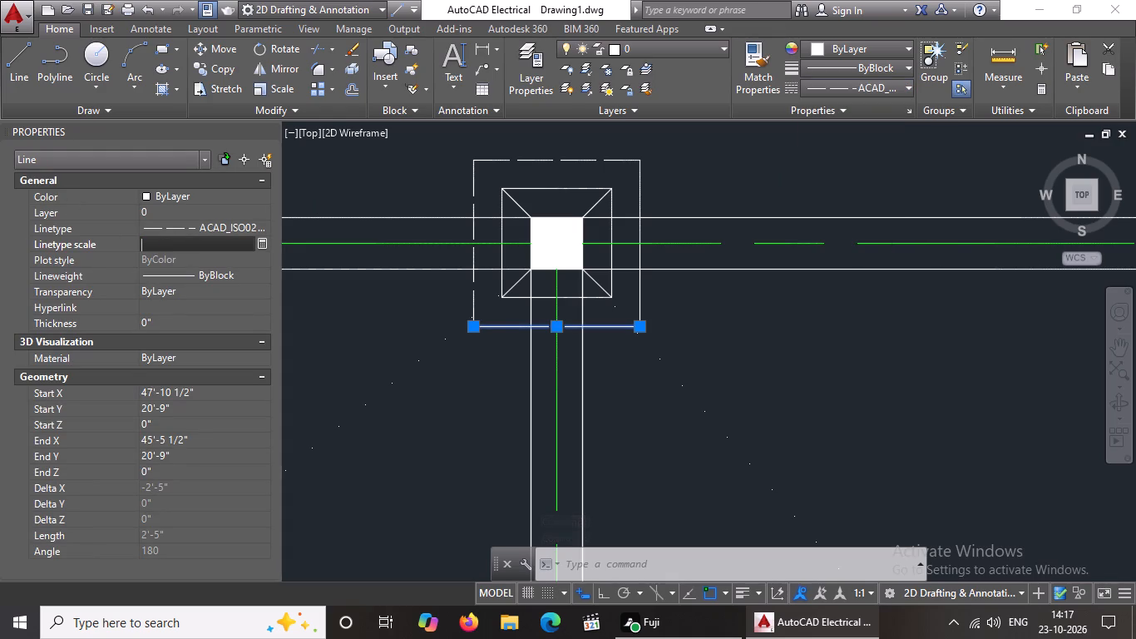
pyautogui.press('BackSpace')
pyautogui.write('0.5')
pyautogui.press('Return')
pyautogui.press('Escape')
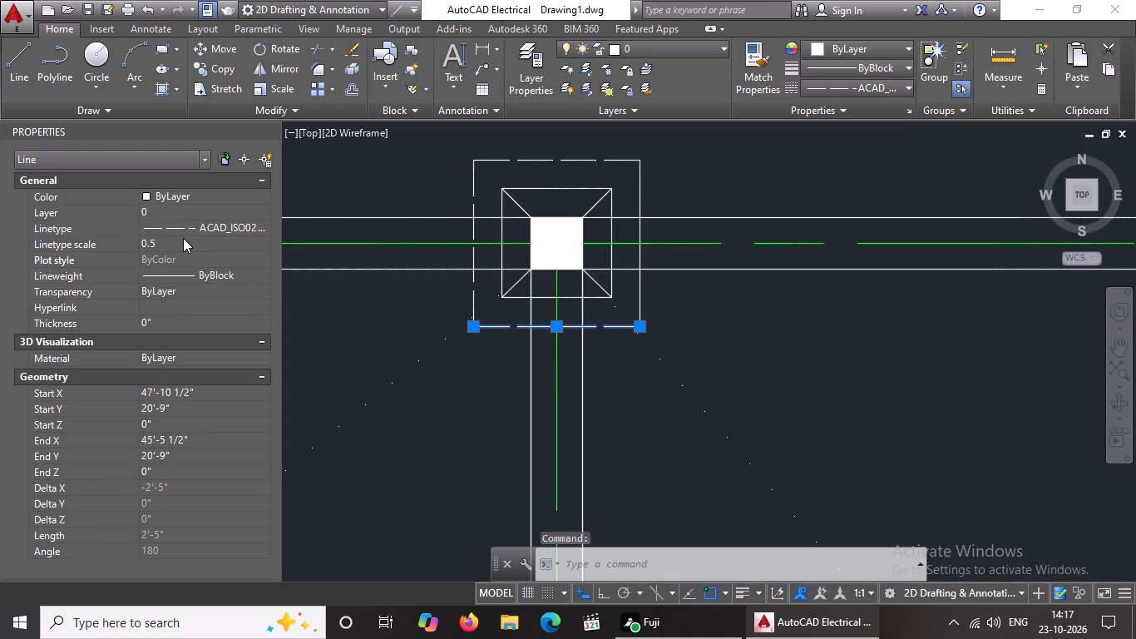
# Set the right edge of the thirteenth footing's outer square to ACAD_ISO02W100 with a linetype scale of 0.5.
pyautogui.click(637, 183)
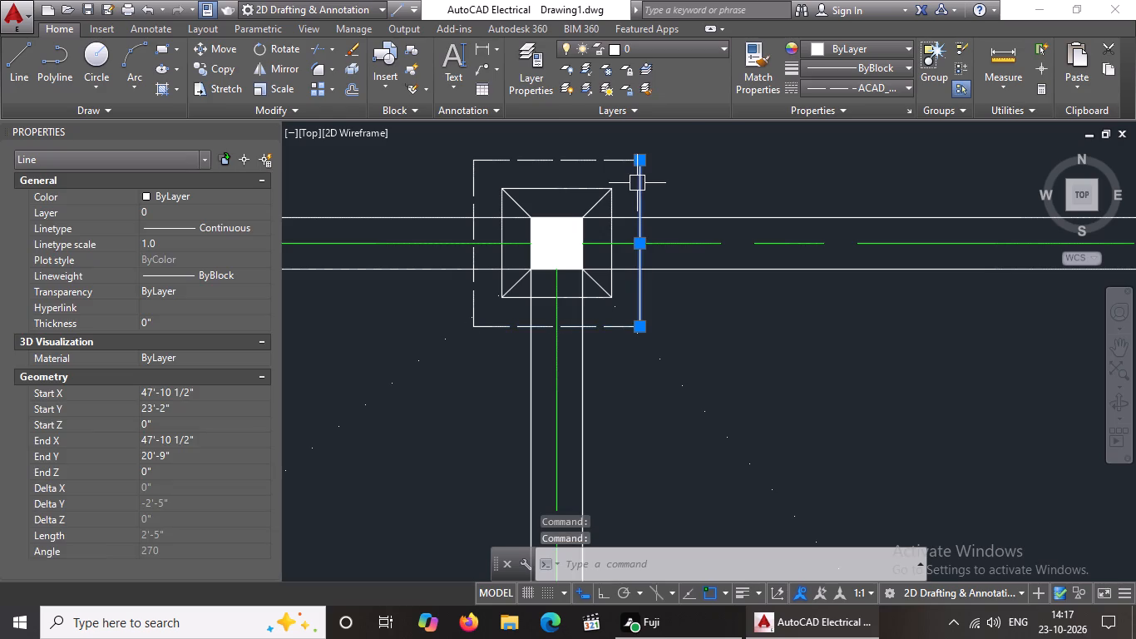
pyautogui.click(880, 87)
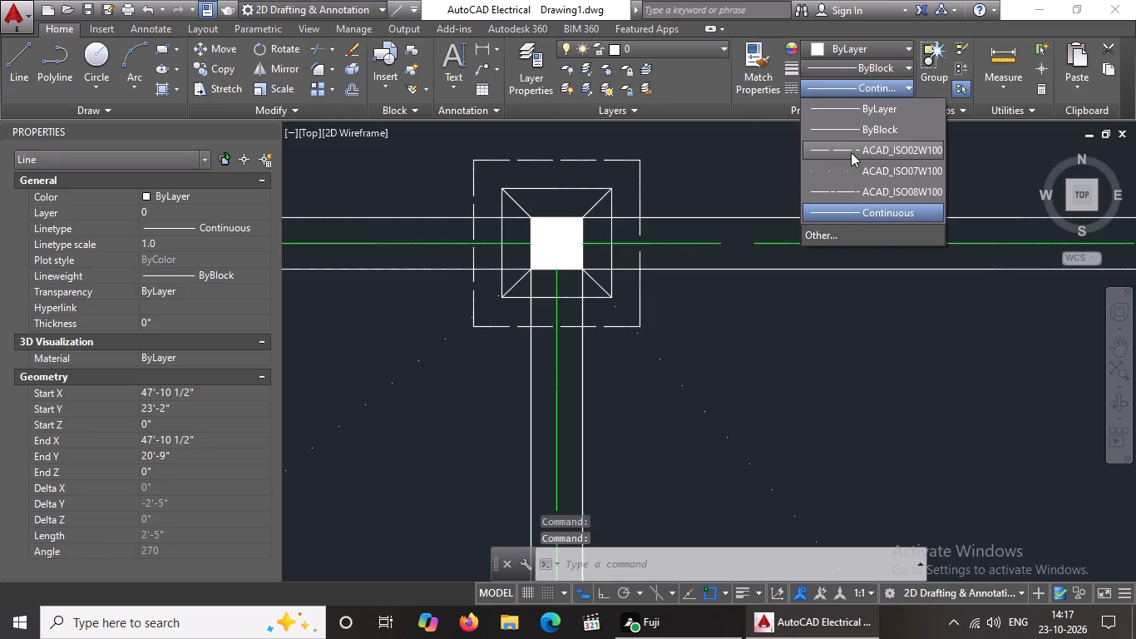
pyautogui.click(852, 151)
pyautogui.click(165, 252)
pyautogui.click(166, 246)
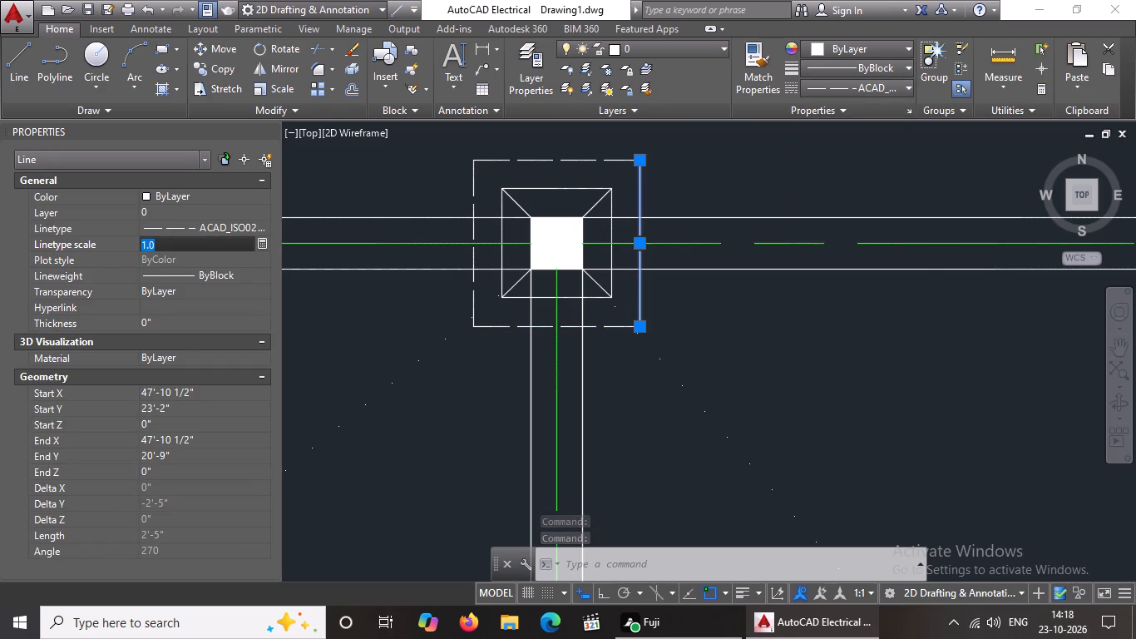
pyautogui.press('BackSpace')
pyautogui.press('BackSpace')
pyautogui.press('BackSpace')
pyautogui.write('0.5')
pyautogui.press('Return')
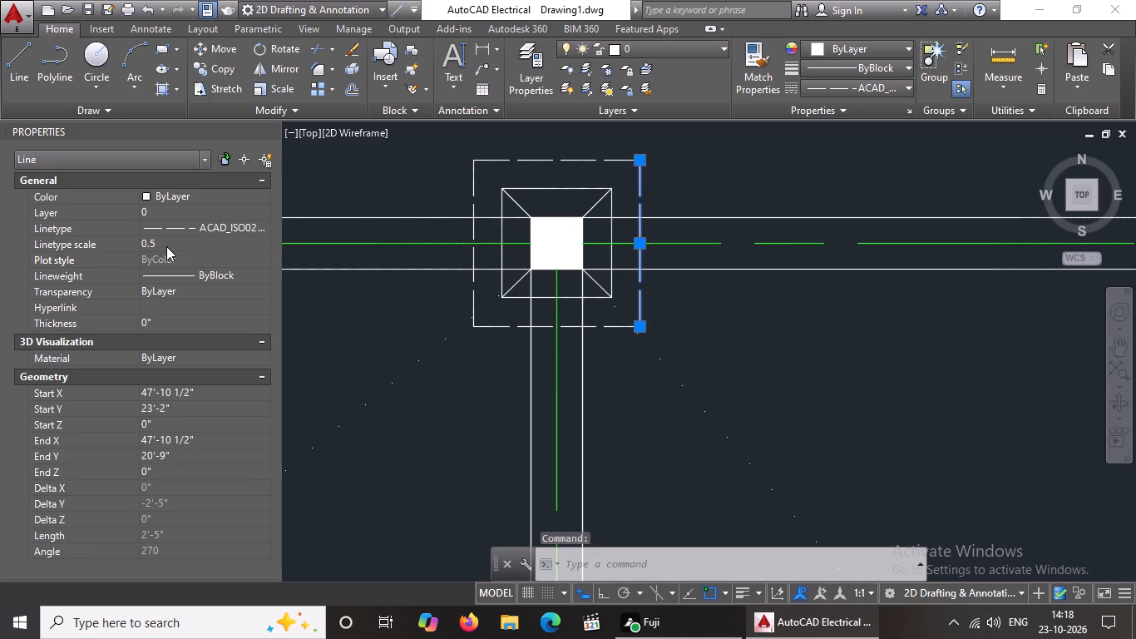
# Set linetype ACAD_ISO02W100 and linetype scale 0.5 on the left edge of the northeast corner footing's outer square.
pyautogui.scroll(-3, 474, 250)
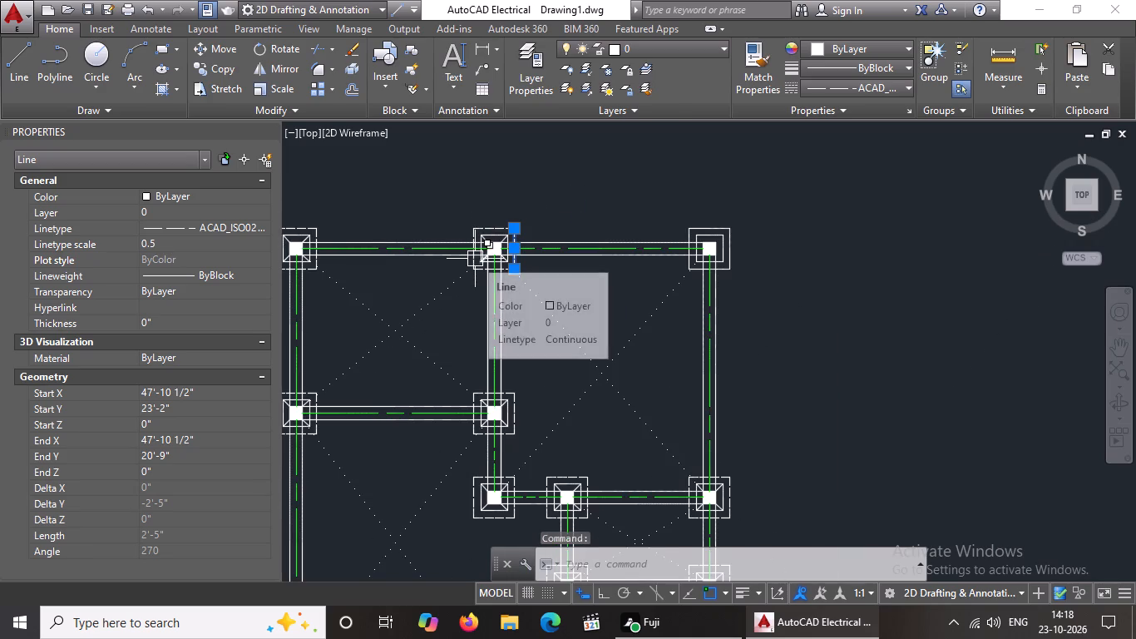
pyautogui.scroll(3, 688, 235)
pyautogui.click(685, 235)
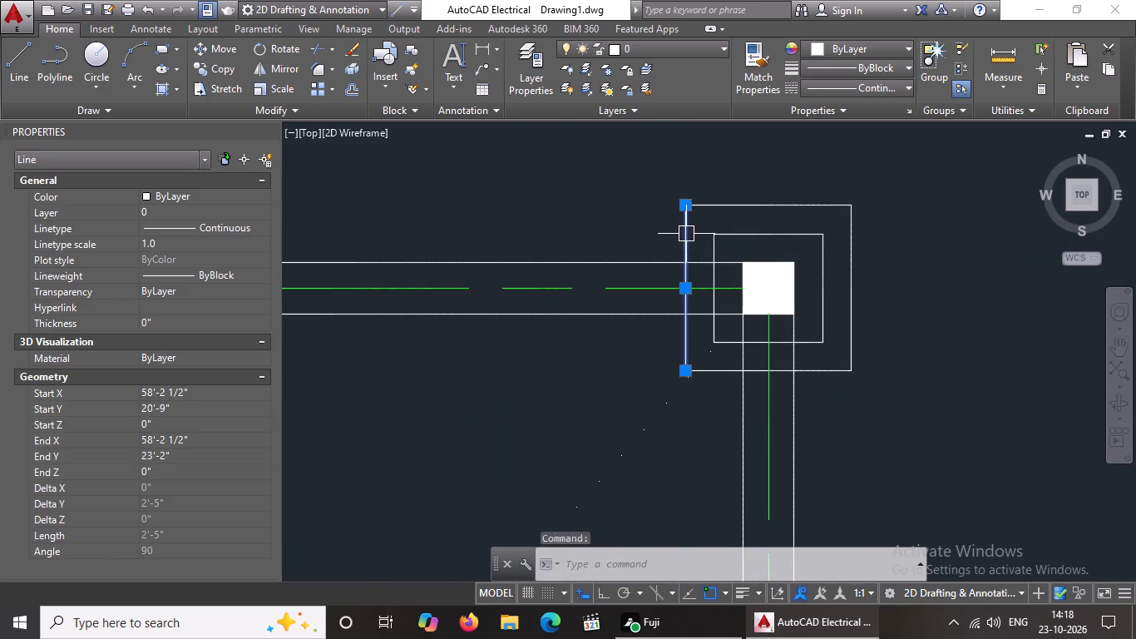
pyautogui.scroll(-3, 688, 273)
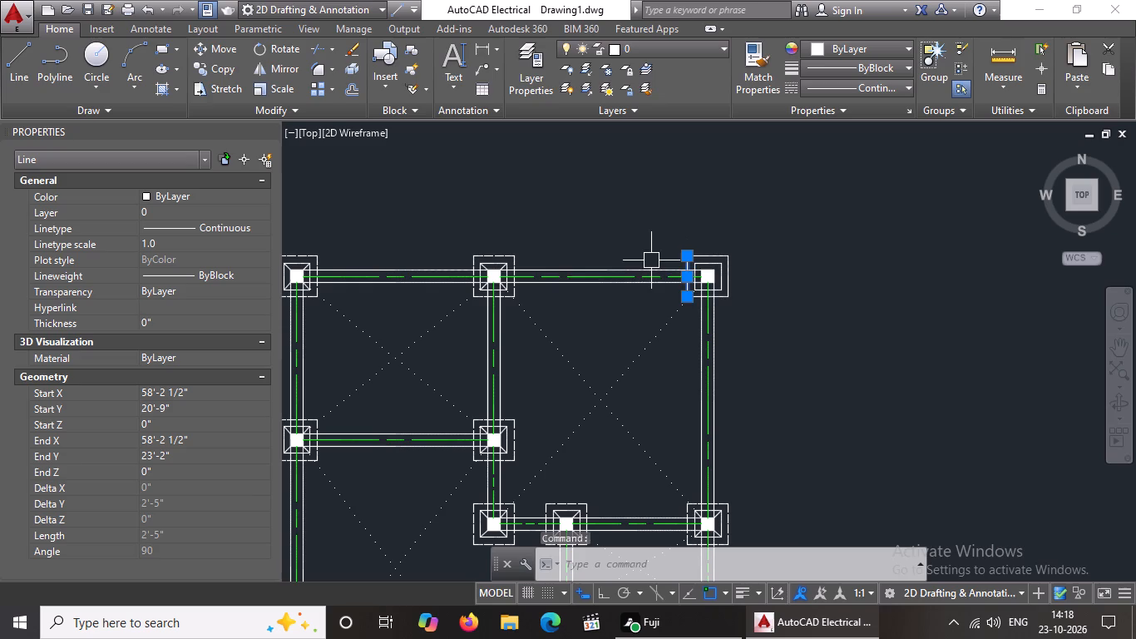
pyautogui.click(866, 87)
pyautogui.click(853, 150)
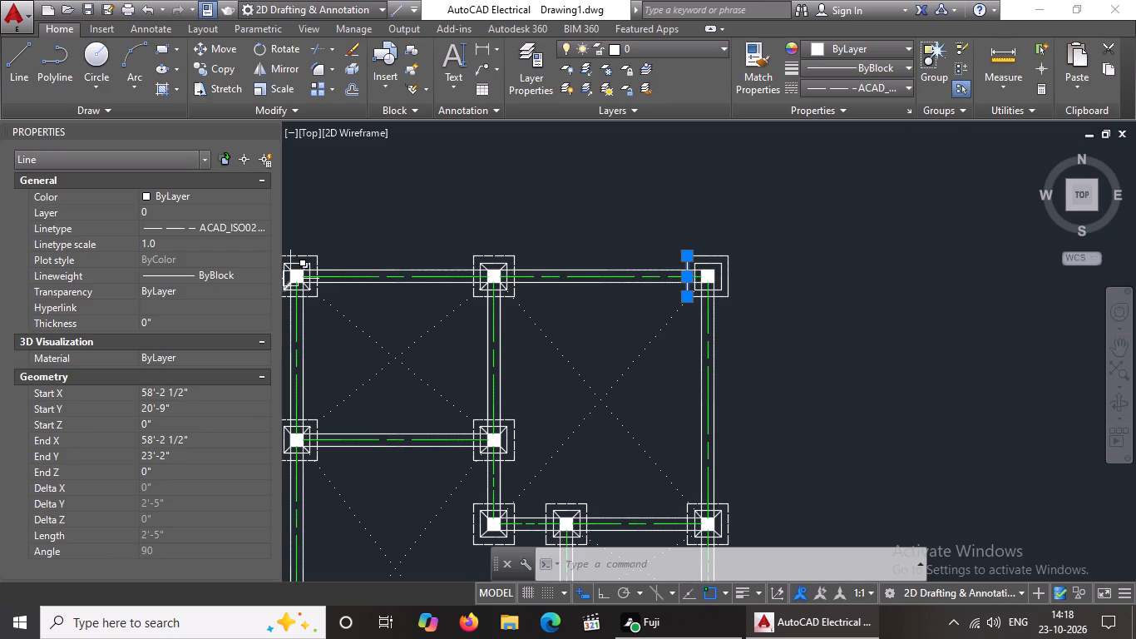
pyautogui.click(208, 239)
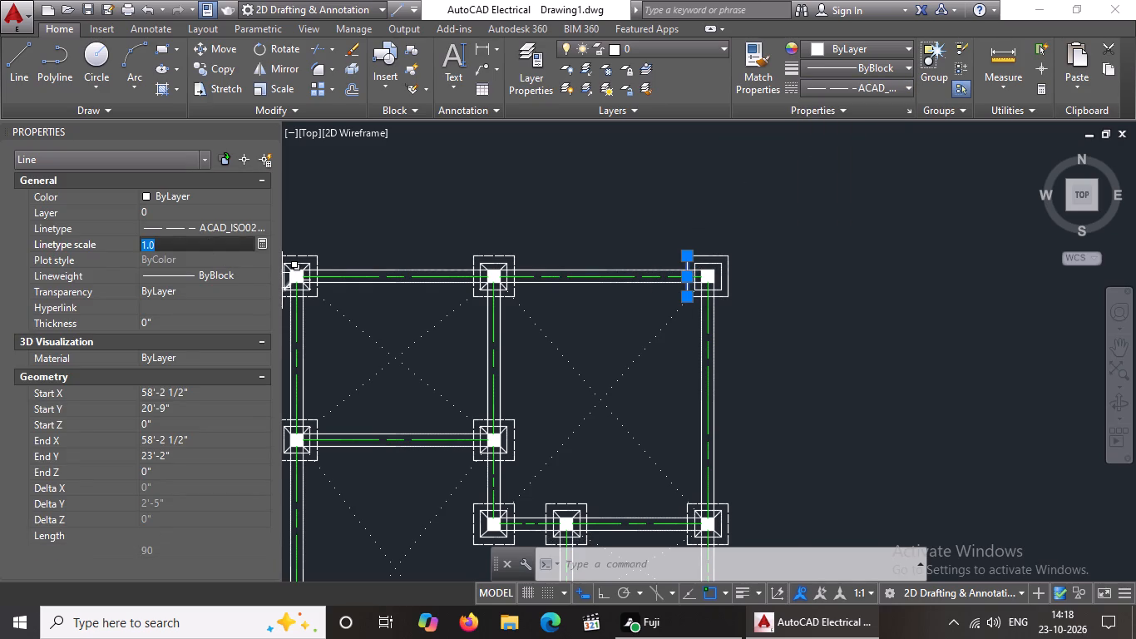
pyautogui.press('BackSpace')
pyautogui.press('BackSpace')
pyautogui.press('BackSpace')
pyautogui.write('0.5')
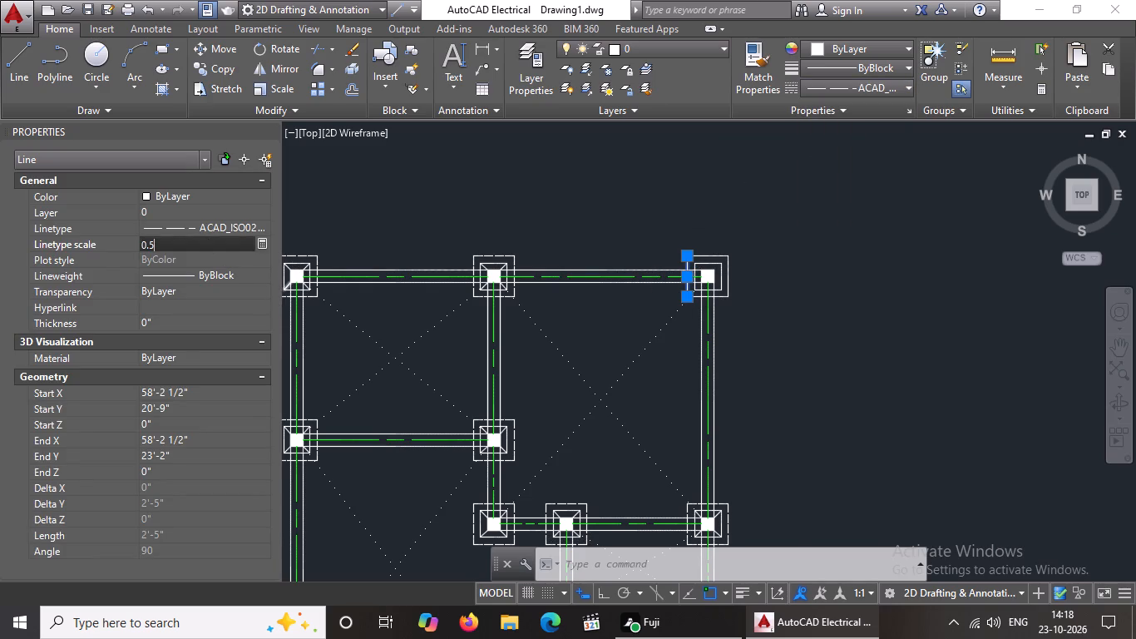
pyautogui.press('Return')
pyautogui.press('Escape')
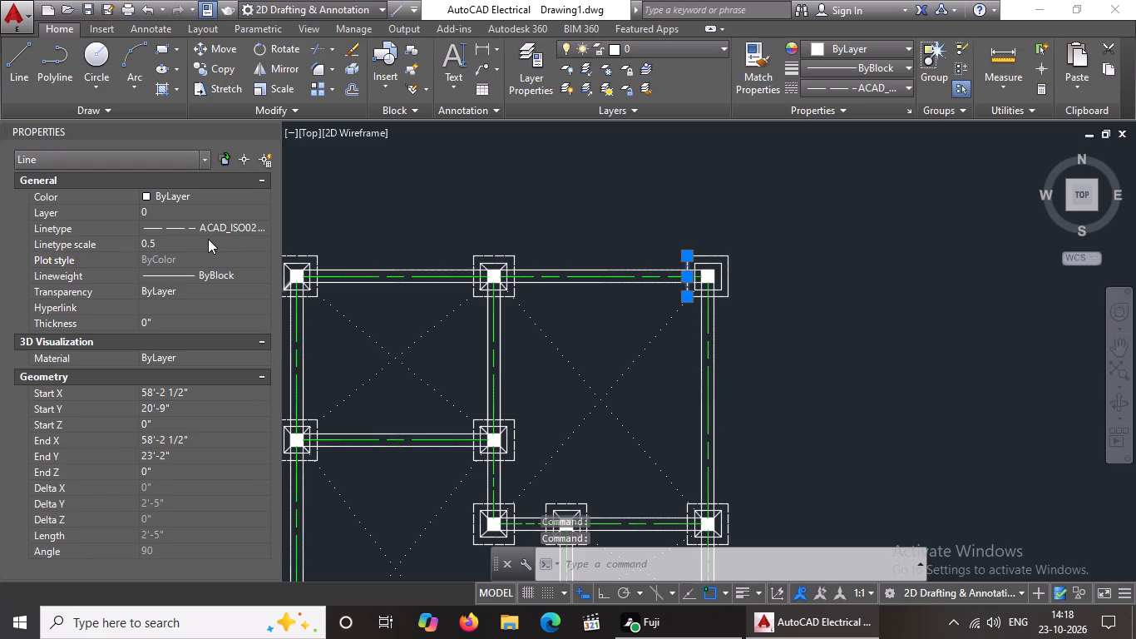
# Change the top edge of the northeast corner footing's outer square to linetype ACAD_ISO02W100 at linetype scale 0.5.
pyautogui.scroll(3, 682, 244)
pyautogui.click(803, 297)
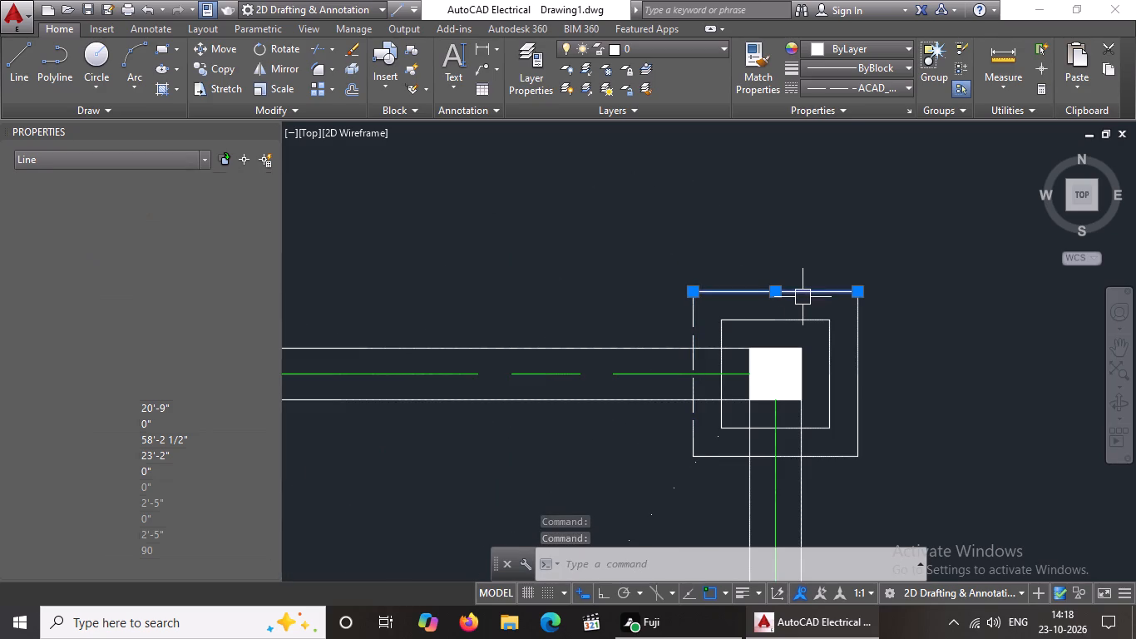
pyautogui.click(847, 86)
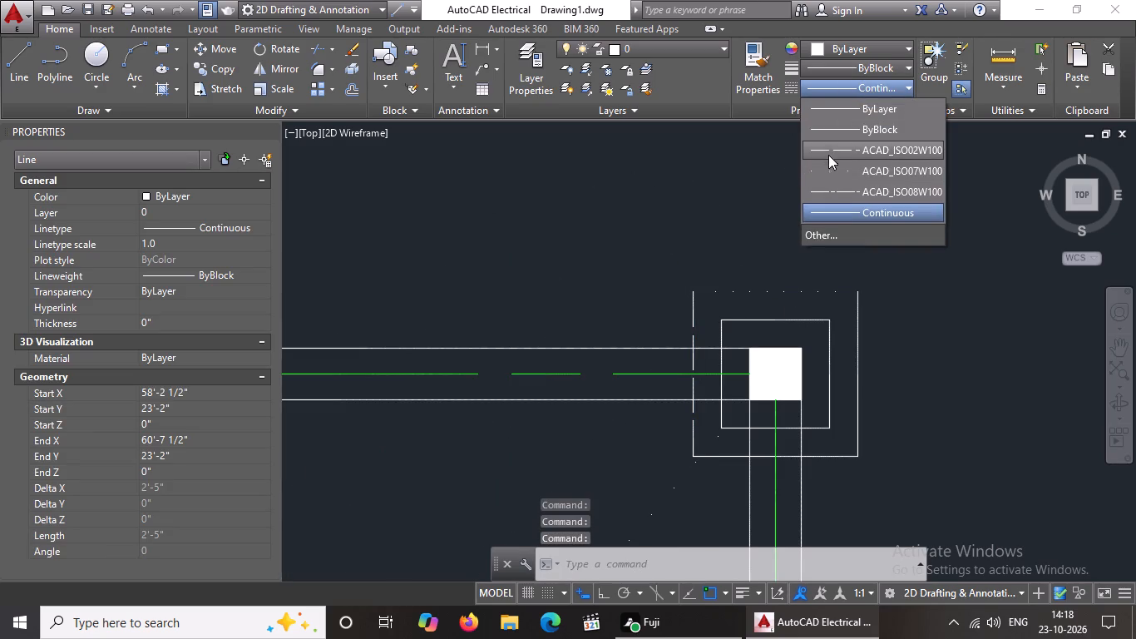
pyautogui.click(830, 146)
pyautogui.click(161, 241)
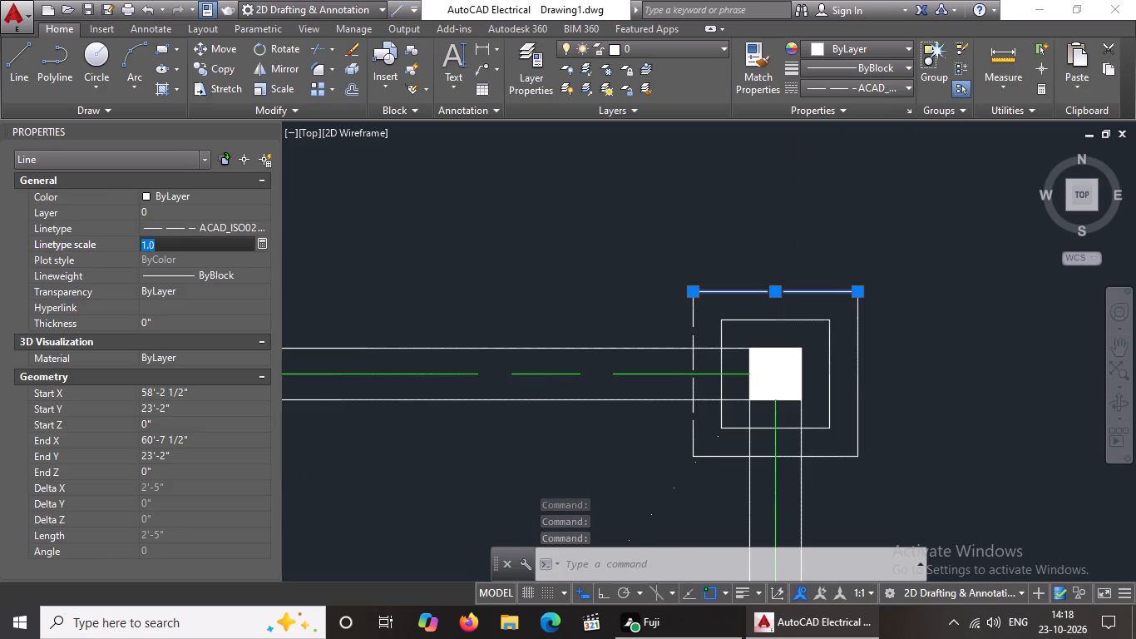
pyautogui.press('BackSpace')
pyautogui.press('BackSpace')
pyautogui.write('0.5')
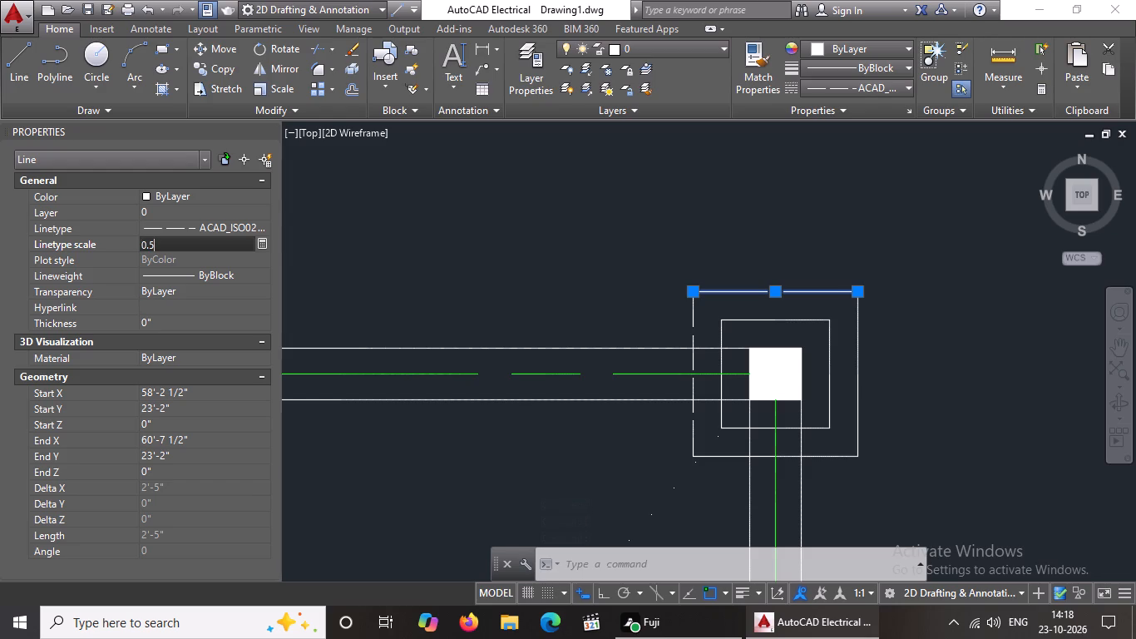
pyautogui.press('Return')
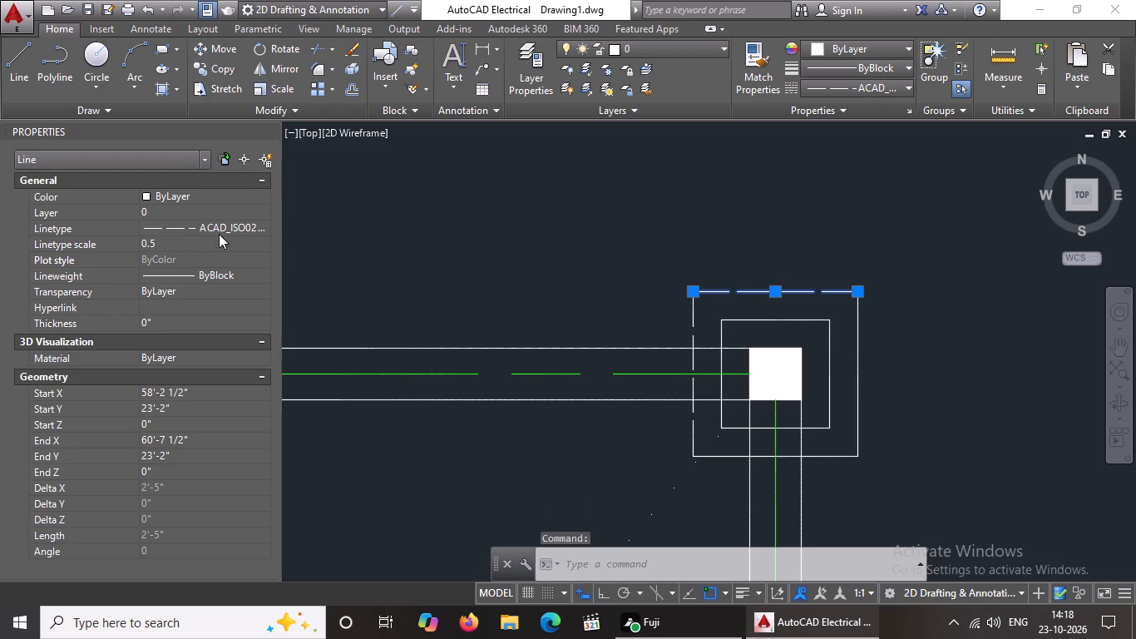
# Apply linetype ACAD_ISO02W100 and linetype scale 0.5 to the right edge of the northeast corner footing's outer square.
pyautogui.click(852, 390)
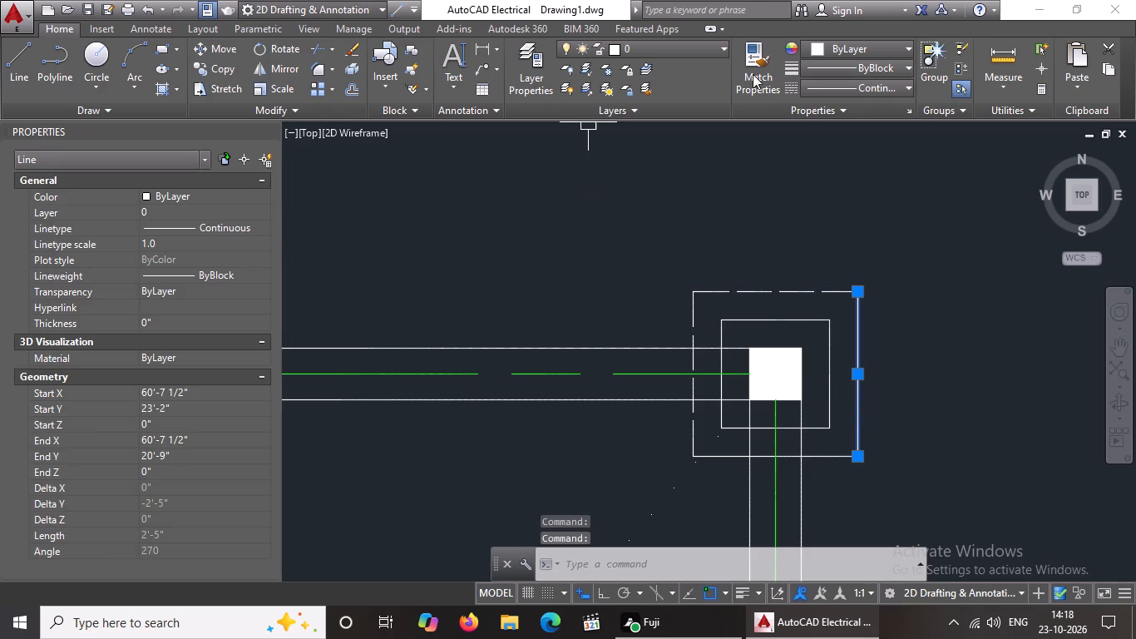
pyautogui.click(887, 87)
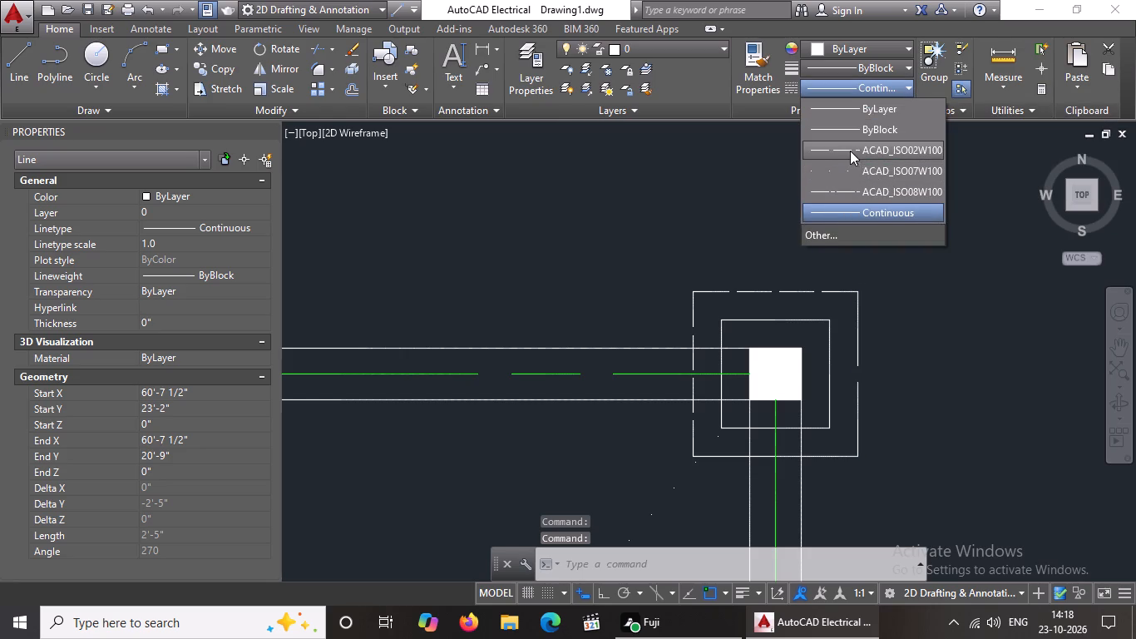
pyautogui.click(850, 150)
pyautogui.click(168, 245)
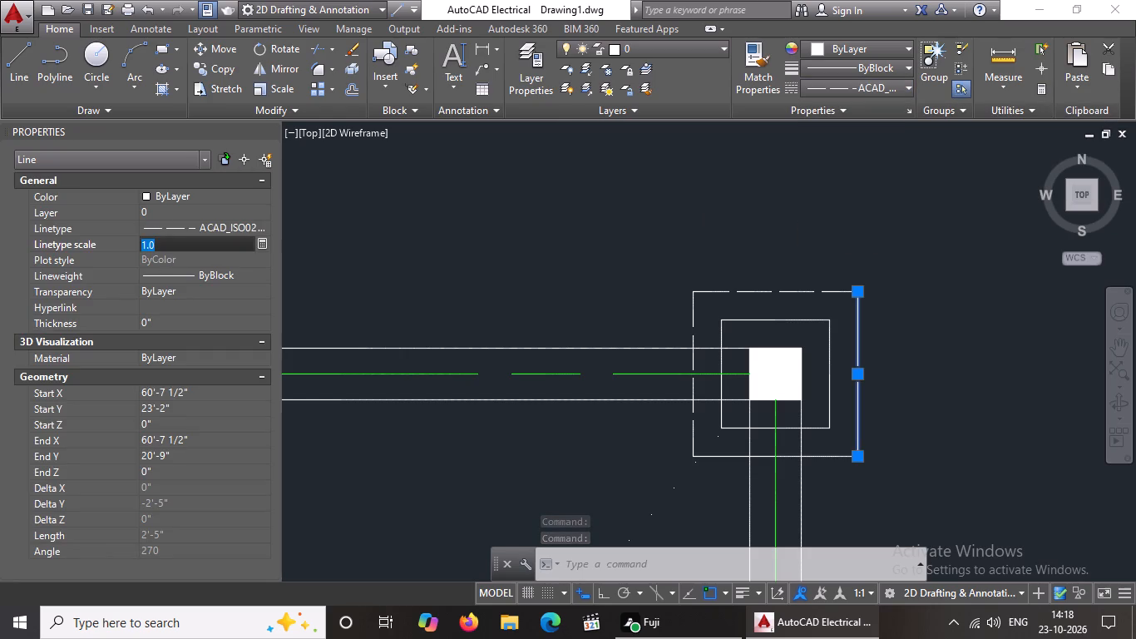
pyautogui.press('BackSpace')
pyautogui.press('BackSpace')
pyautogui.press('BackSpace')
pyautogui.write('0.5')
pyautogui.press('Return')
pyautogui.press('Return')
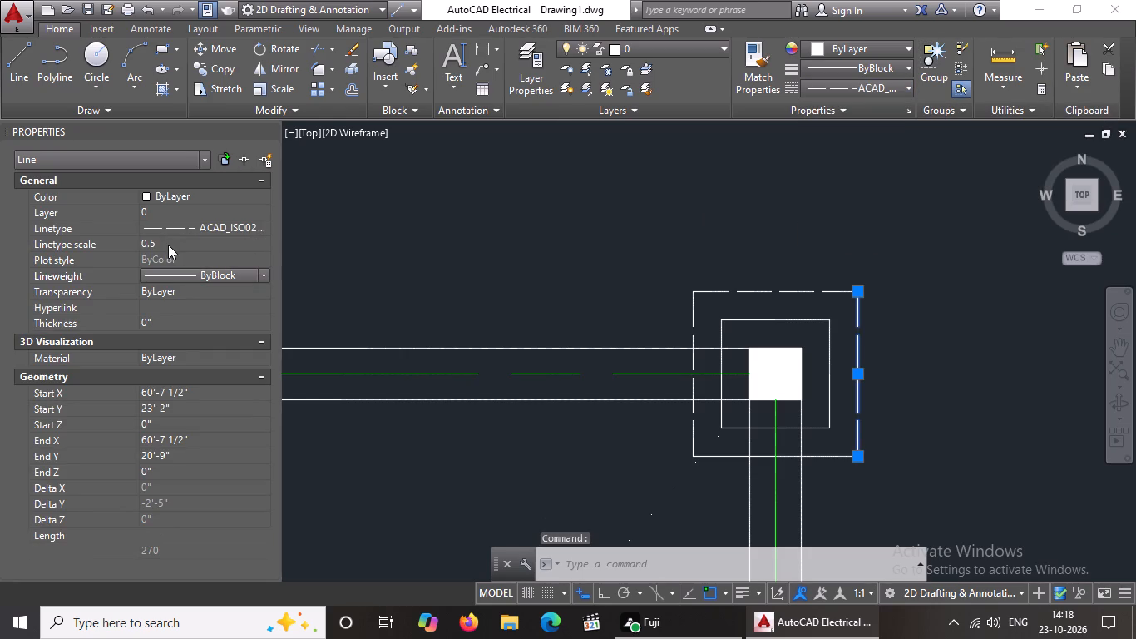
pyautogui.press('Escape')
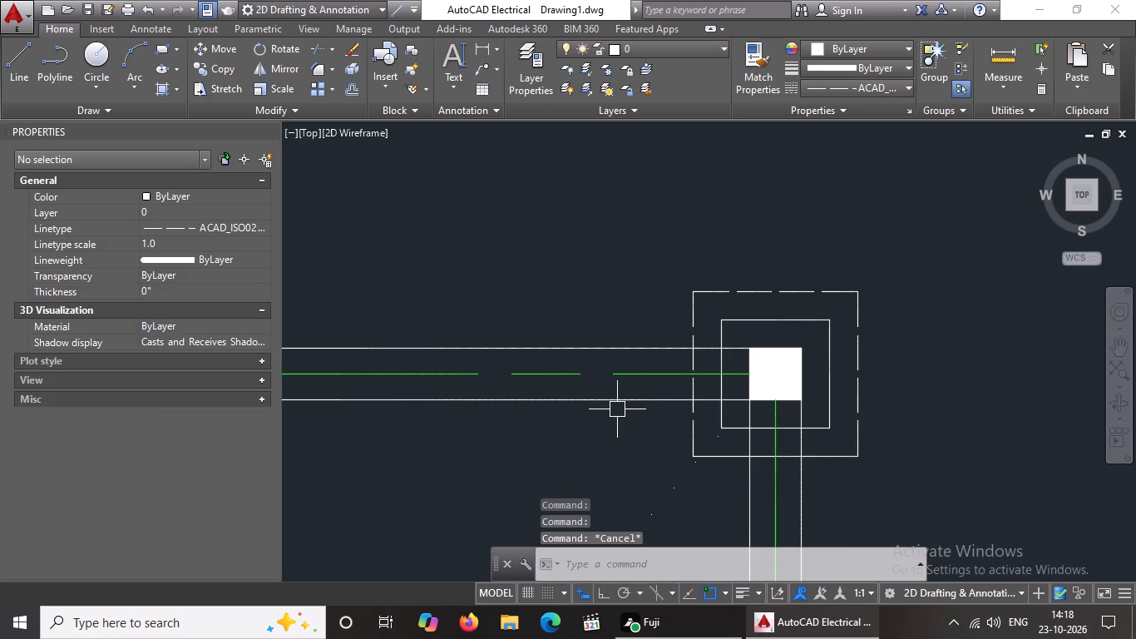
# Set the bottom edge of the northeast corner footing's outer square to ACAD_ISO02W100 with linetype scale 0.5, and close the object properties.
pyautogui.scroll(-2, 685, 403)
pyautogui.scroll(3, 769, 428)
pyautogui.click(678, 414)
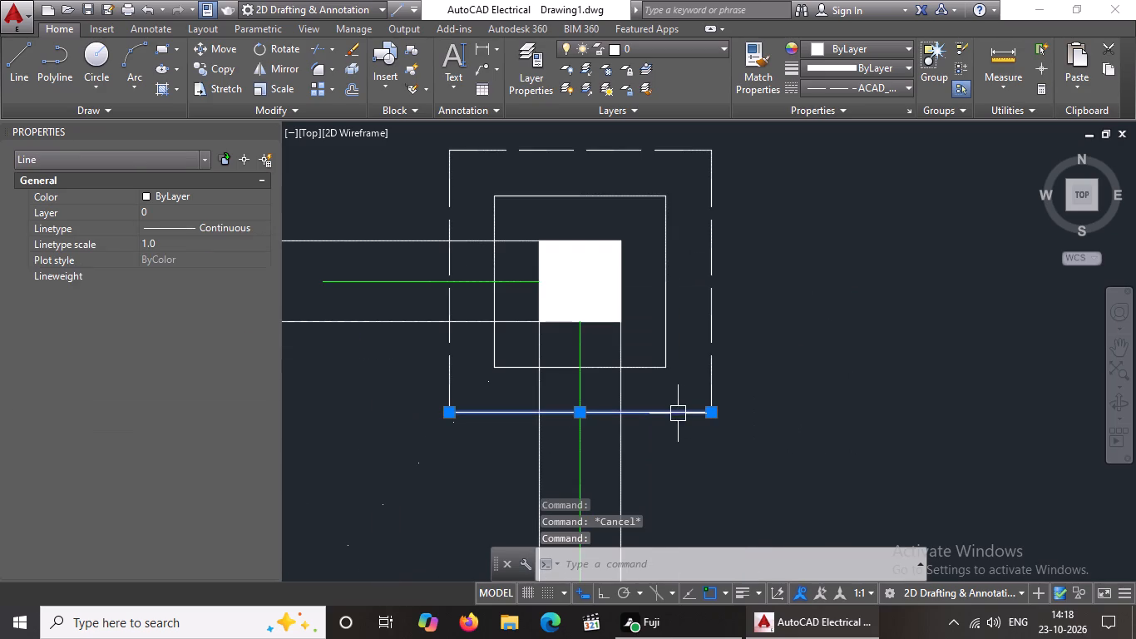
pyautogui.click(856, 51)
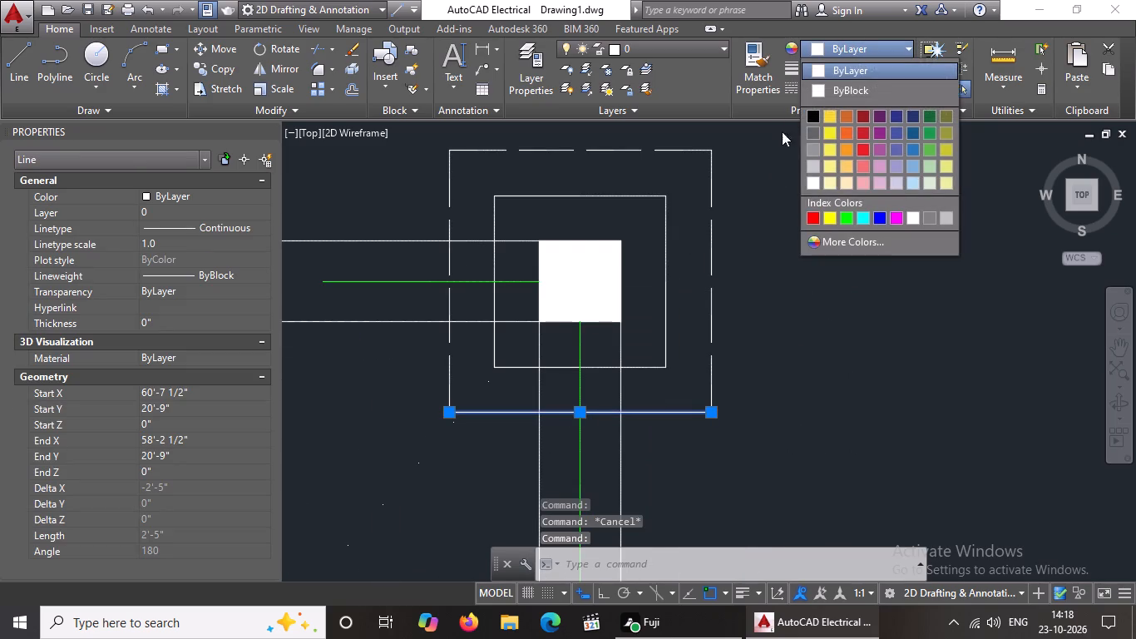
pyautogui.click(777, 156)
pyautogui.click(847, 84)
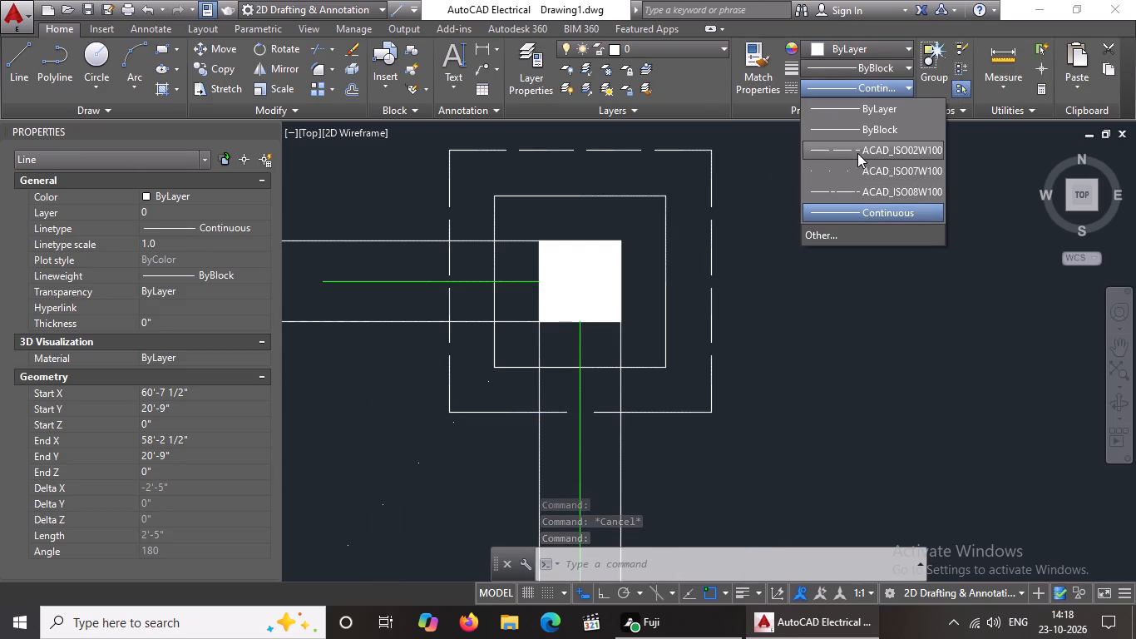
pyautogui.click(857, 152)
pyautogui.click(182, 247)
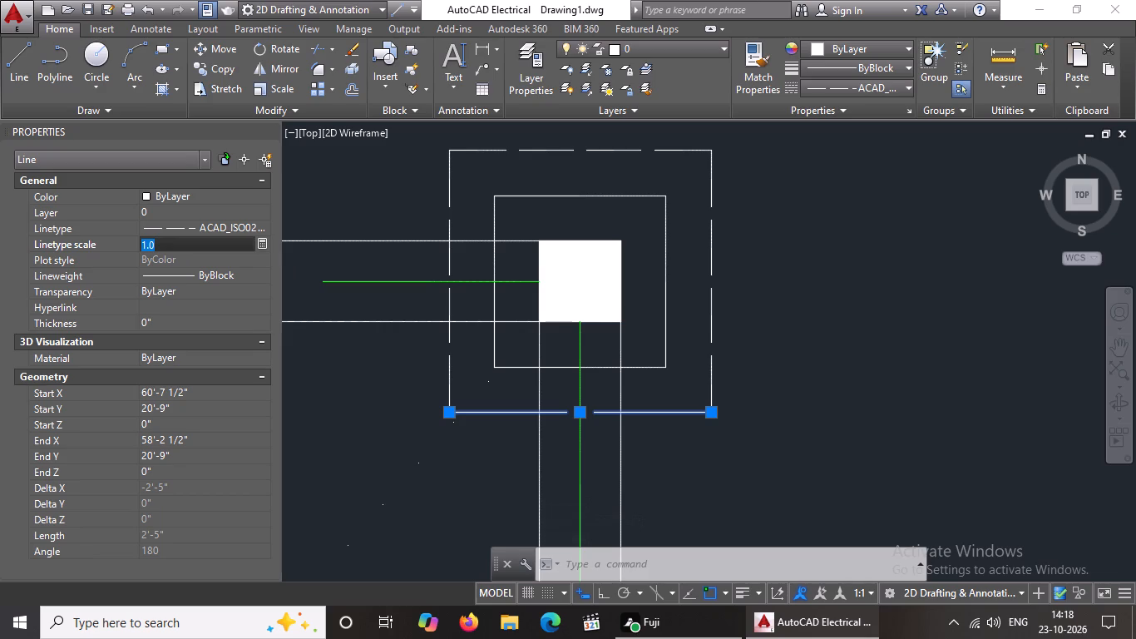
pyautogui.press('BackSpace')
pyautogui.press('BackSpace')
pyautogui.press('BackSpace')
pyautogui.write('0.5')
pyautogui.press('Return')
pyautogui.scroll(-2, 491, 422)
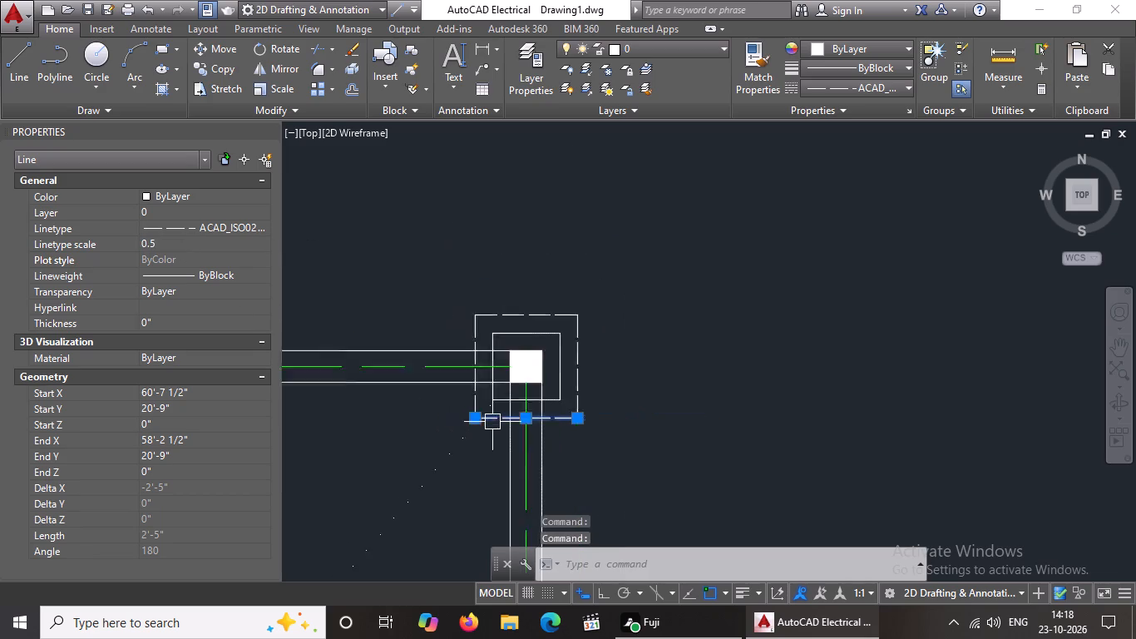
pyautogui.scroll(-1, 493, 422)
pyautogui.press('Escape')
pyautogui.press('Escape')
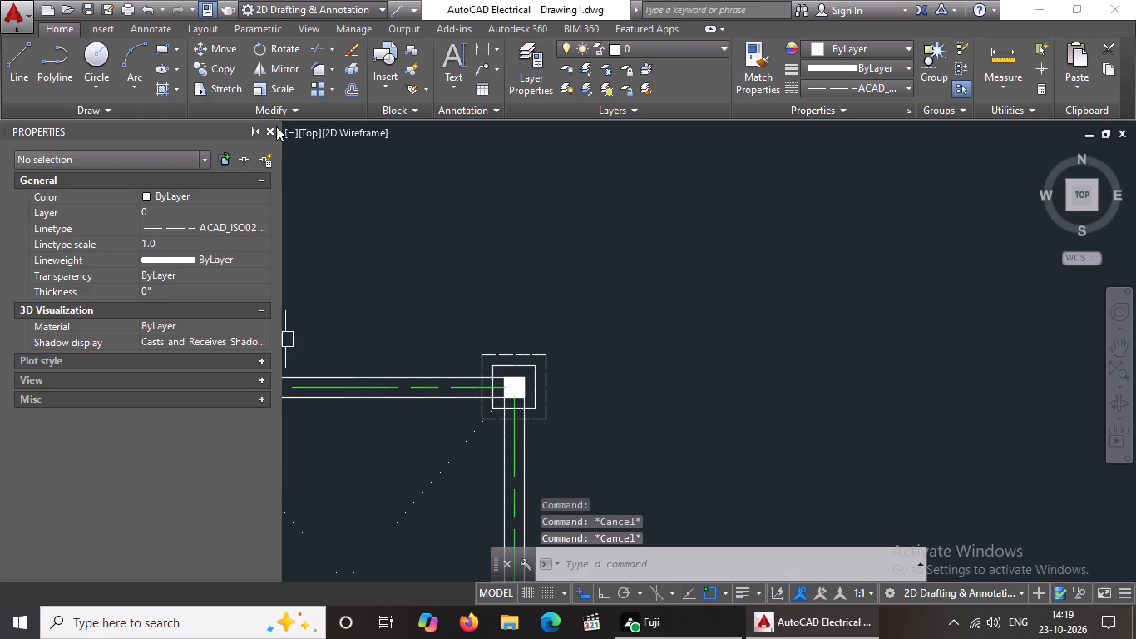
pyautogui.click(266, 128)
# Examine the footing outlines across the column and beam layout, down to the southwest corner footing.
pyautogui.scroll(-4, 403, 361)
pyautogui.moveTo(389, 301); pyautogui.dragTo(394, 276, button='middle')
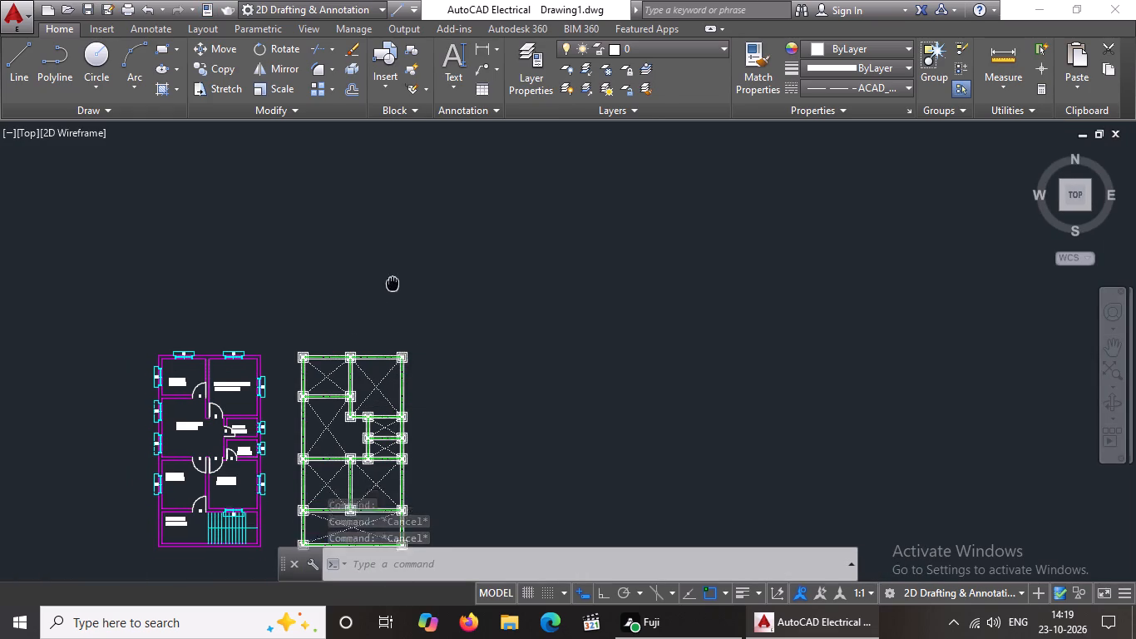
pyautogui.moveTo(394, 276); pyautogui.dragTo(402, 238, button='middle')
pyautogui.moveTo(338, 364); pyautogui.dragTo(339, 305, button='middle')
pyautogui.scroll(1, 339, 305)
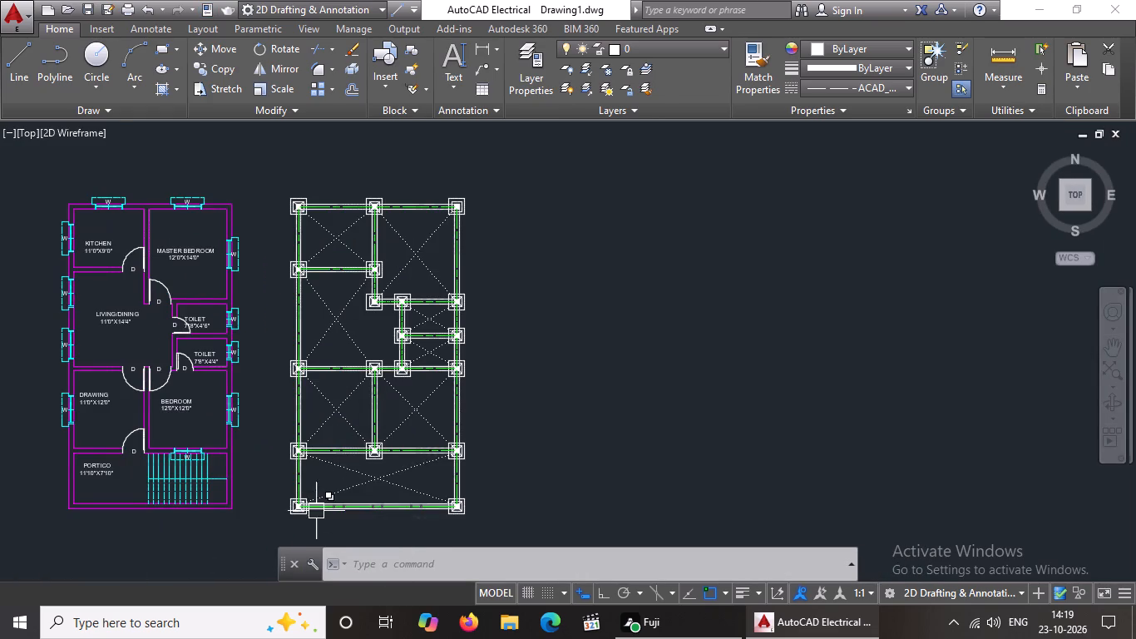
pyautogui.moveTo(311, 508); pyautogui.dragTo(313, 441, button='middle')
pyautogui.scroll(1, 313, 441)
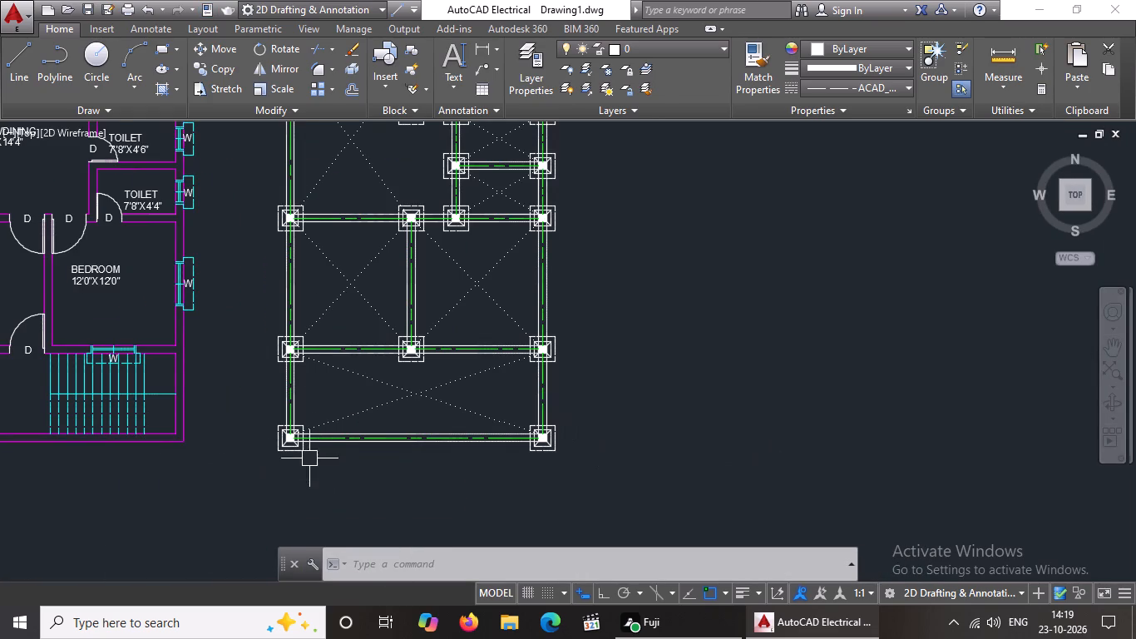
pyautogui.scroll(3, 295, 452)
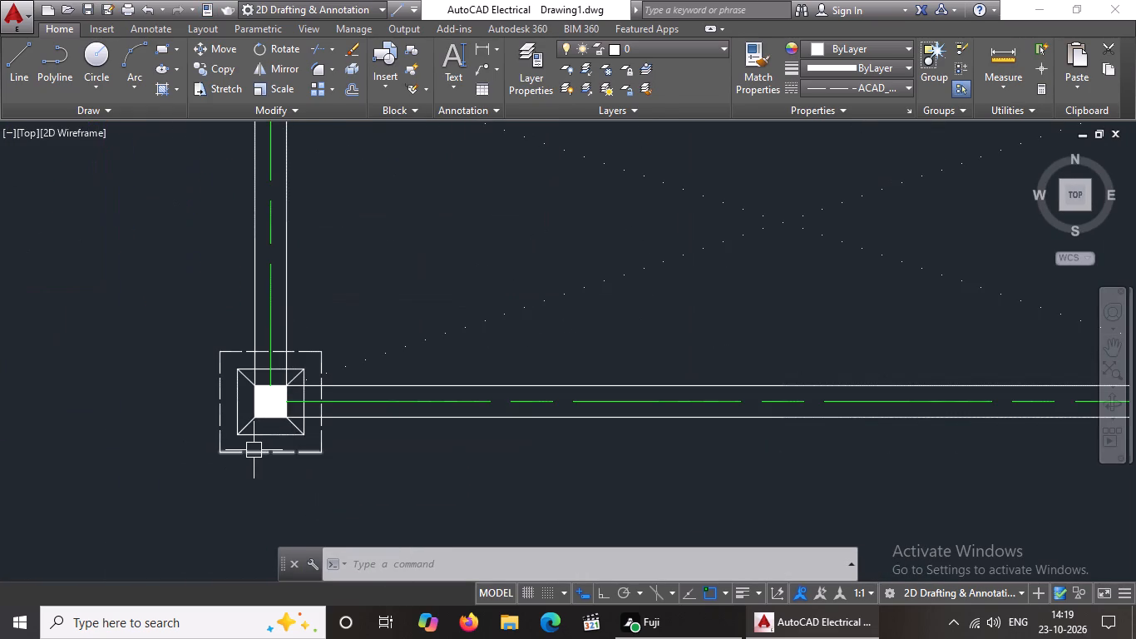
pyautogui.click(254, 450)
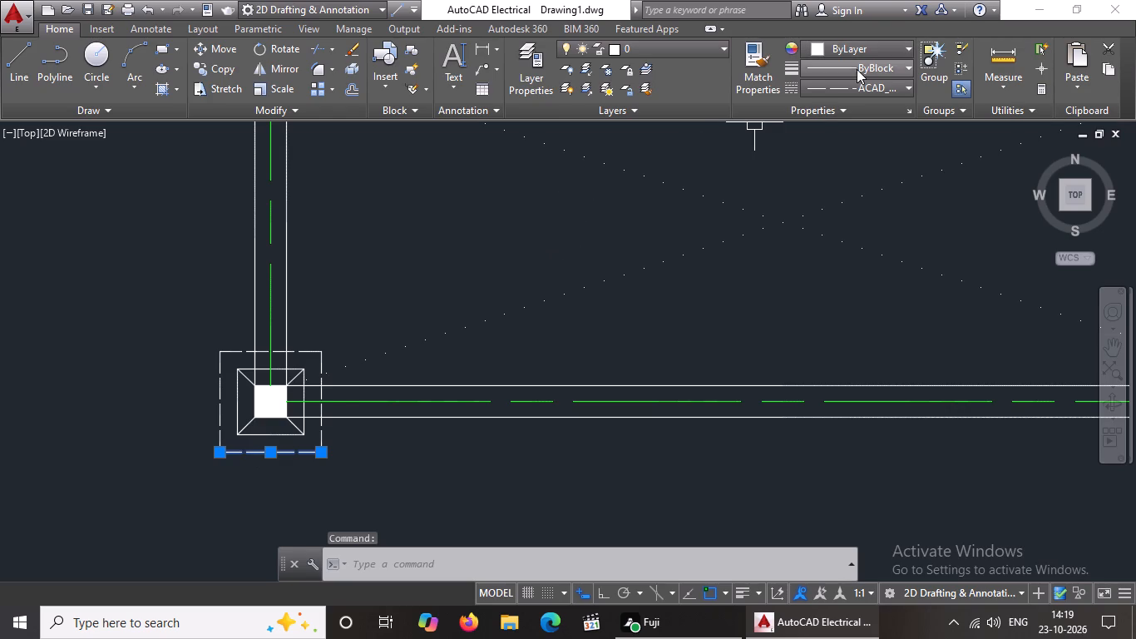
pyautogui.scroll(-3, 215, 429)
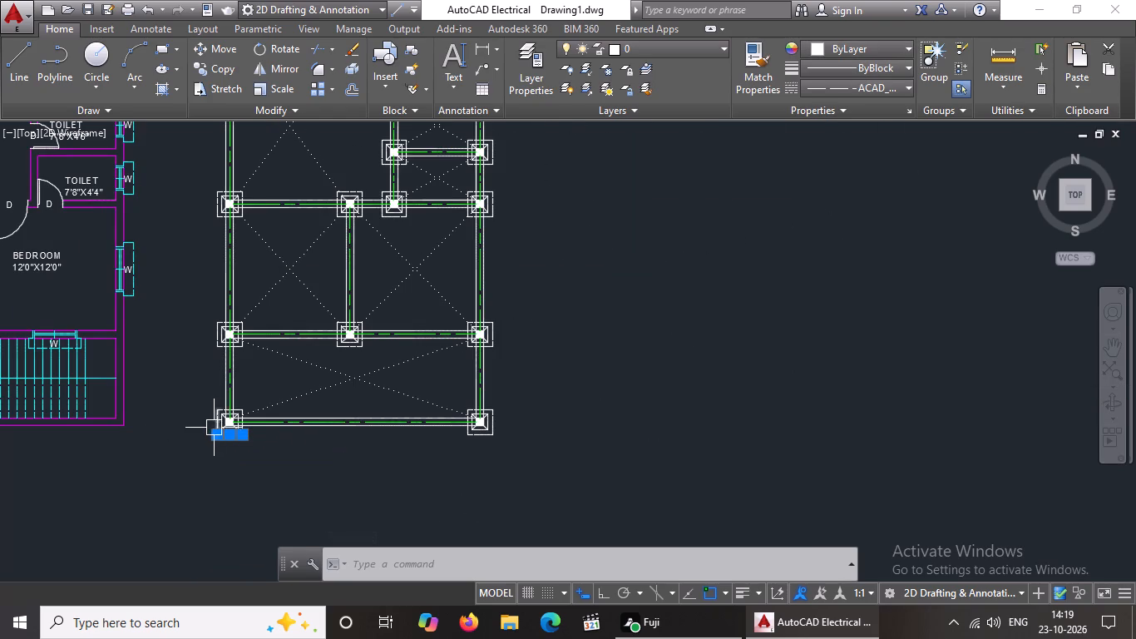
pyautogui.moveTo(230, 426); pyautogui.dragTo(358, 443, button='middle')
pyautogui.scroll(1, 396, 457)
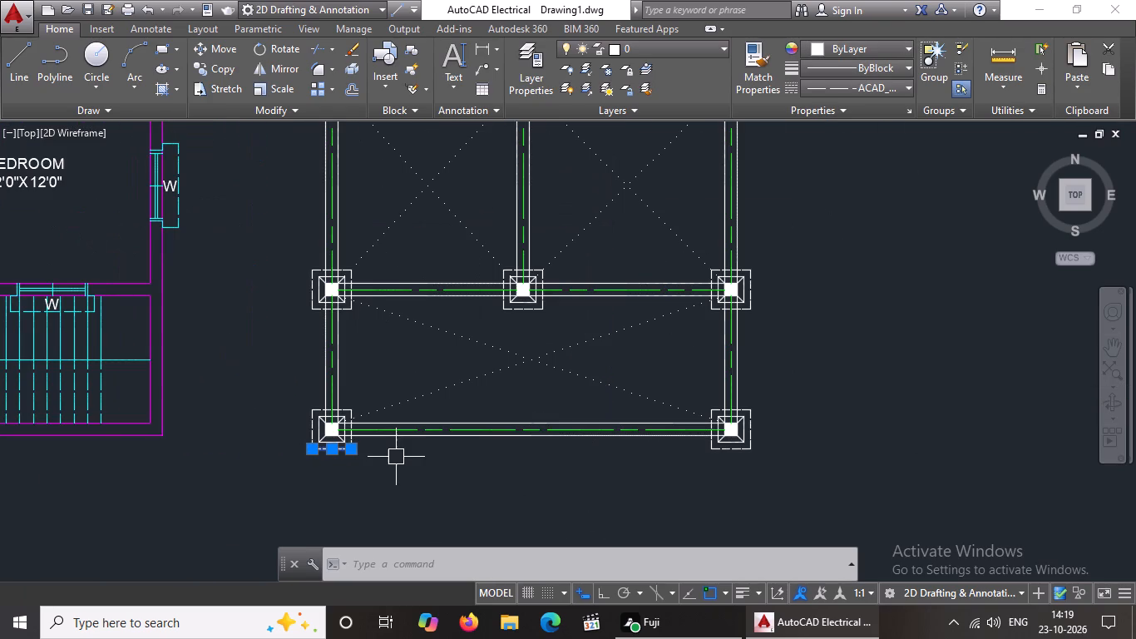
pyautogui.press('Escape')
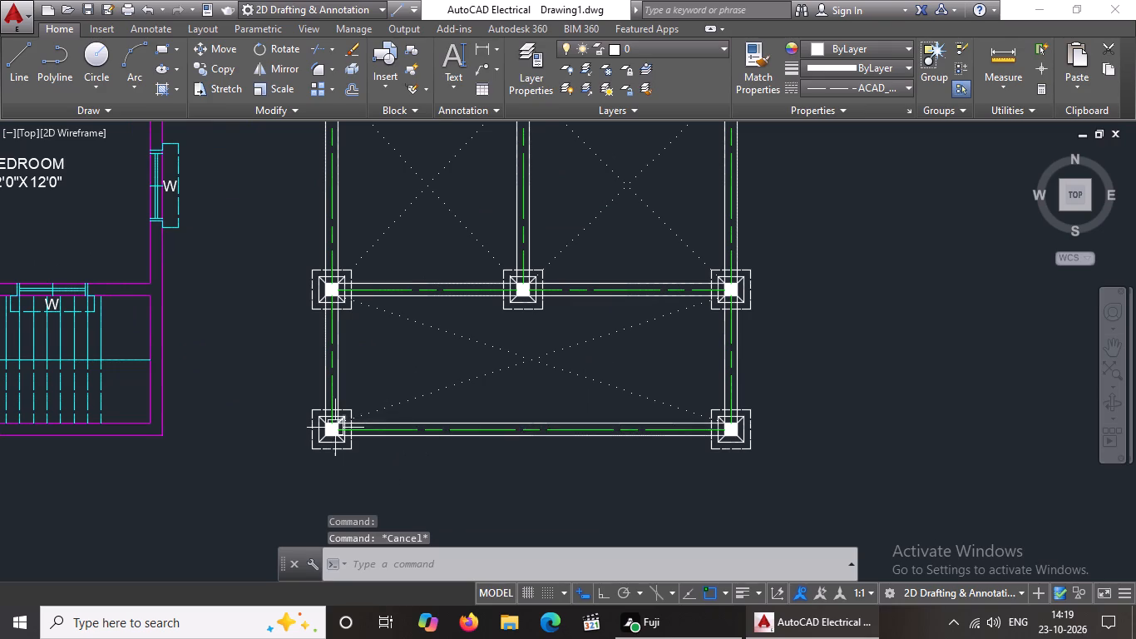
pyautogui.scroll(4, 334, 428)
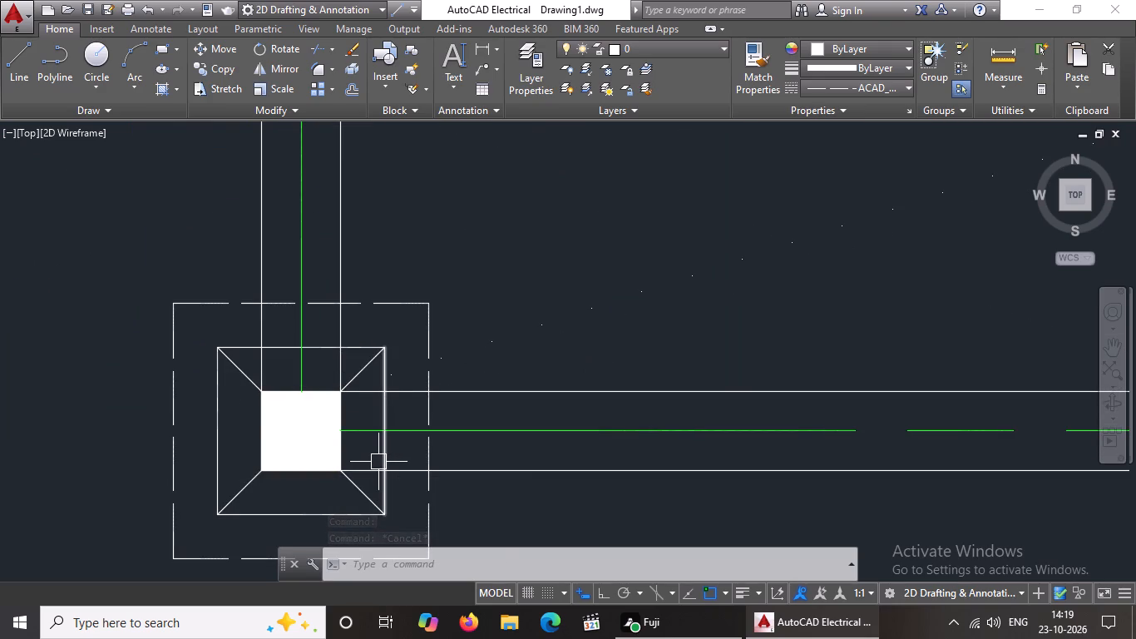
pyautogui.scroll(-1, 209, 368)
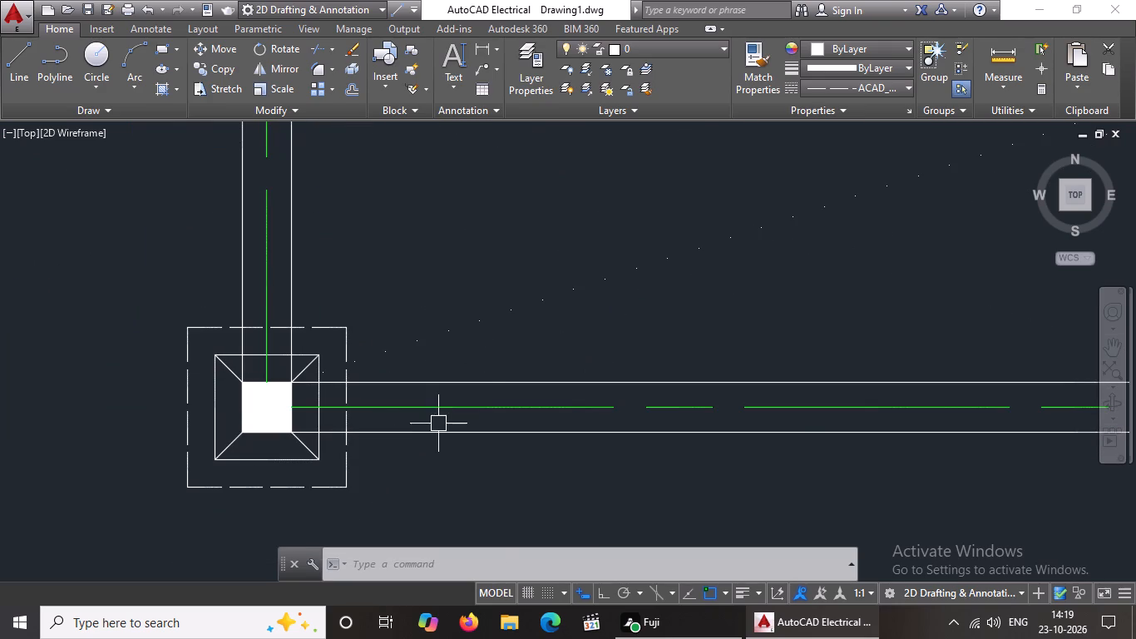
# Change the colour of the southernmost beam's lower edge line to 39,118,187.
pyautogui.click(693, 434)
pyautogui.scroll(-5, 693, 434)
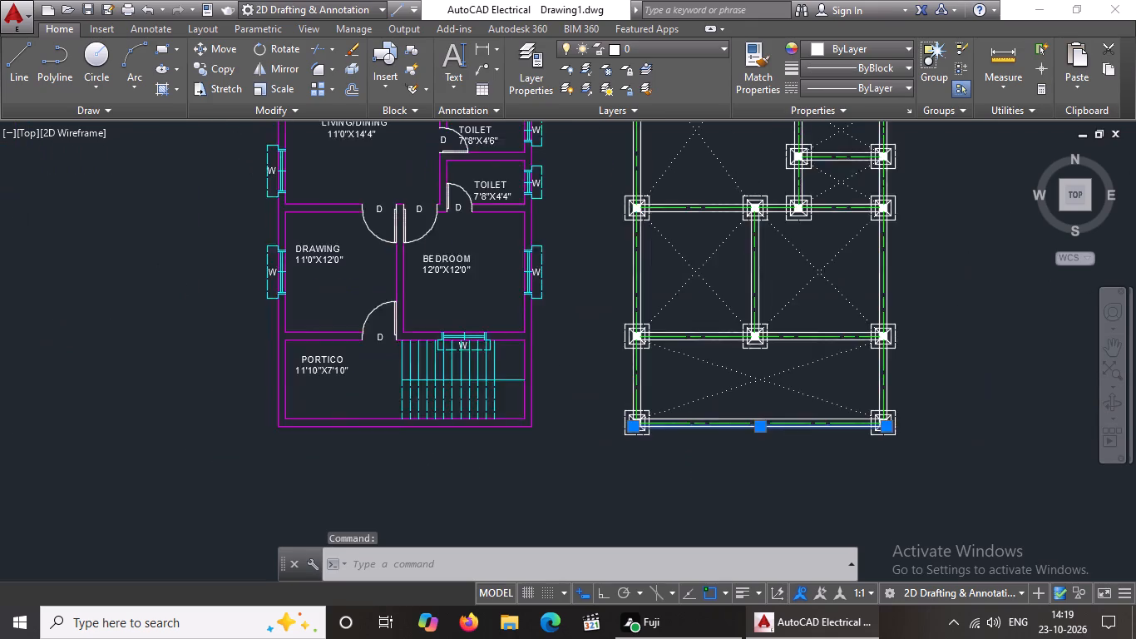
pyautogui.click(892, 81)
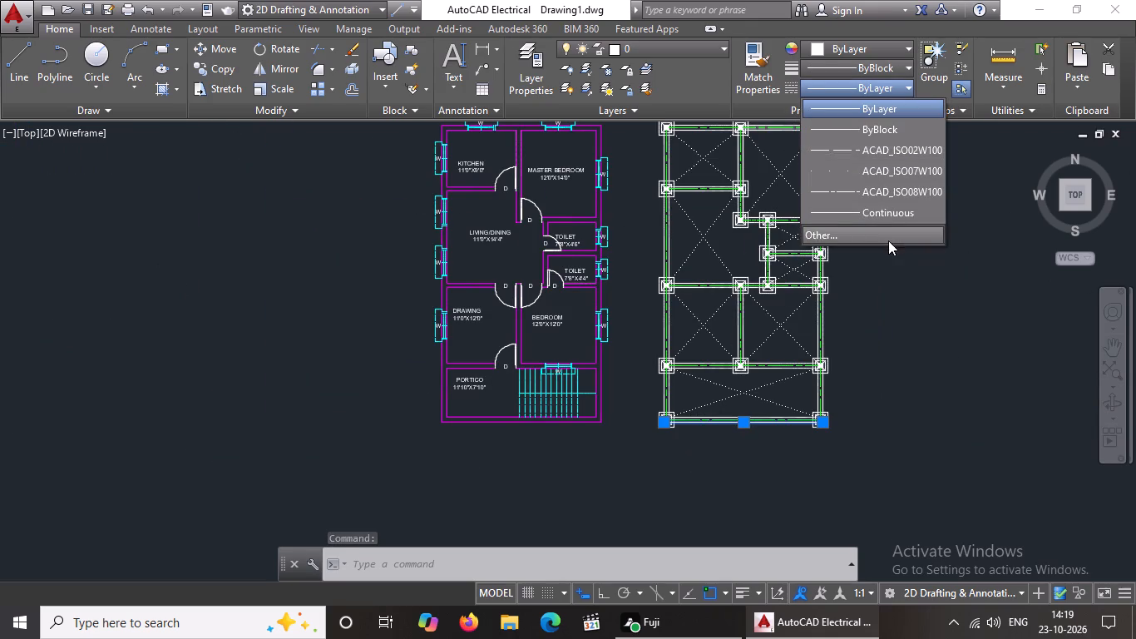
pyautogui.click(894, 47)
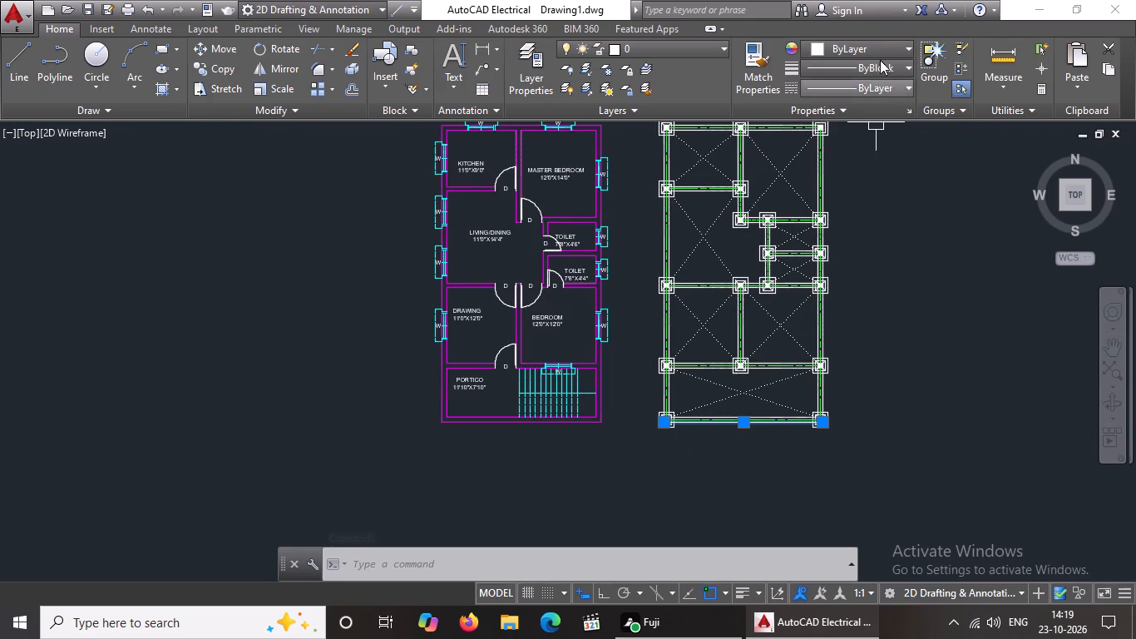
pyautogui.click(883, 47)
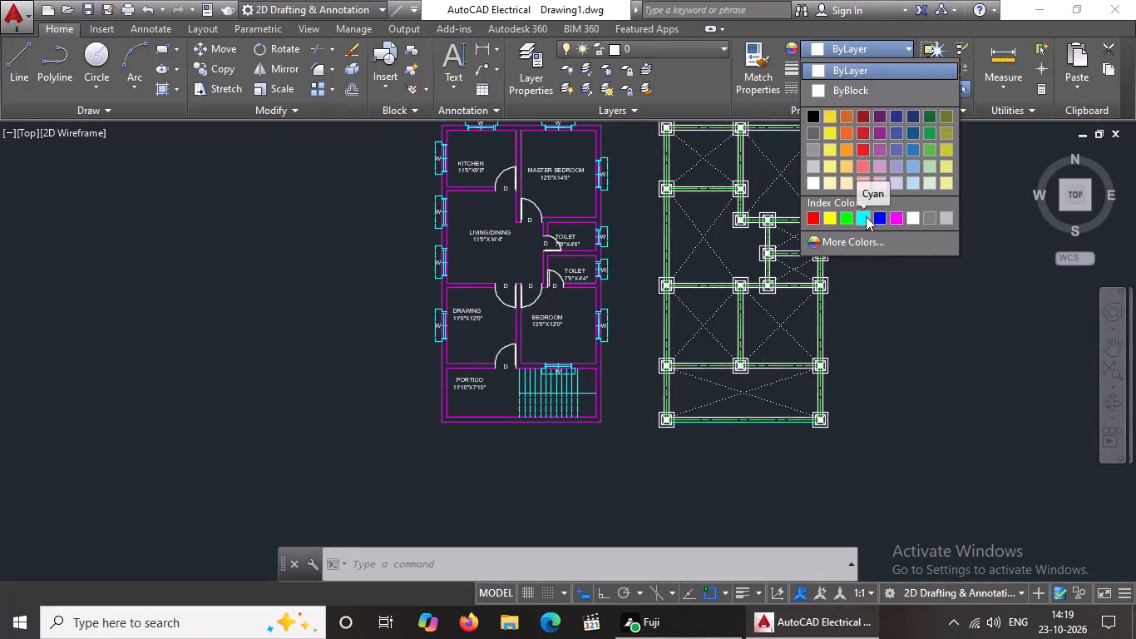
pyautogui.click(915, 144)
# Colour the upper edge line of the southernmost beam 39,118,187.
pyautogui.scroll(3, 793, 406)
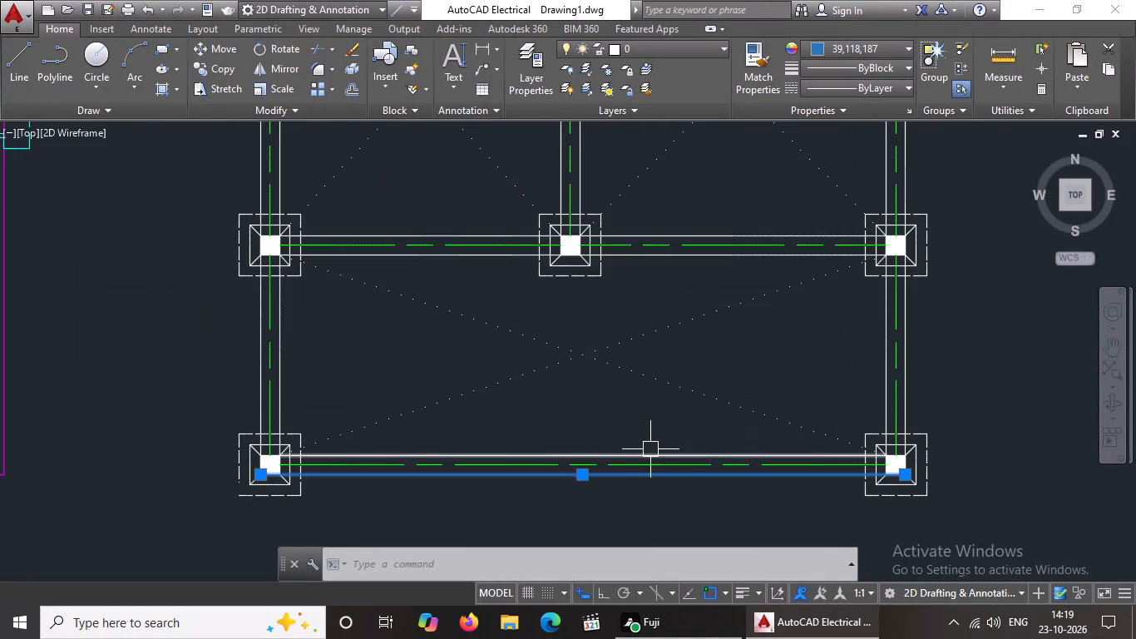
pyautogui.click(640, 454)
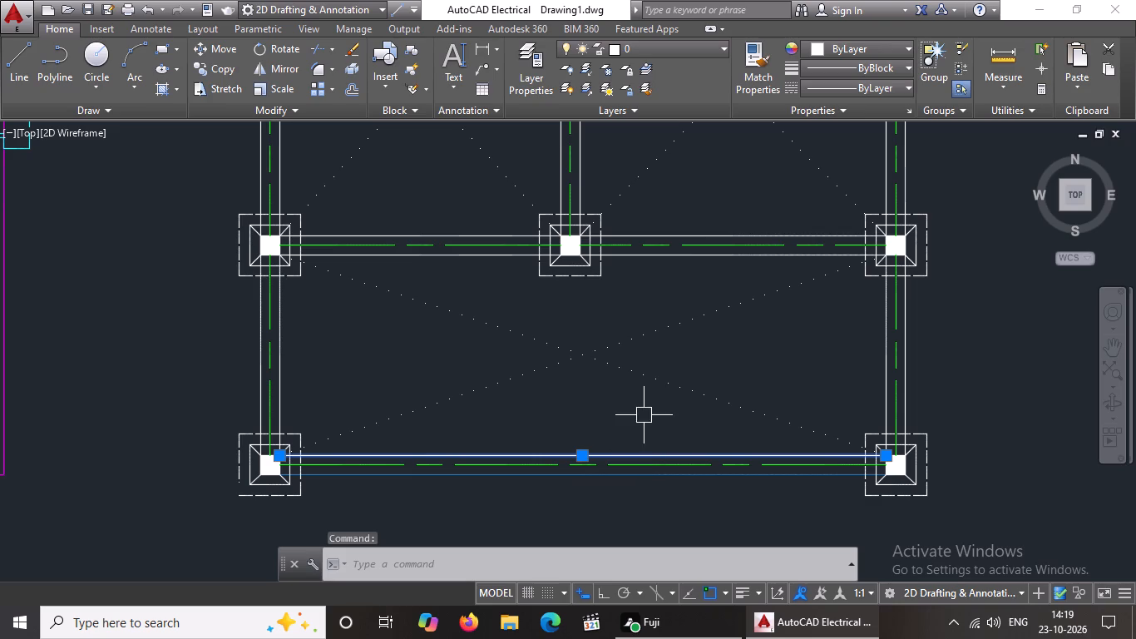
pyautogui.click(848, 44)
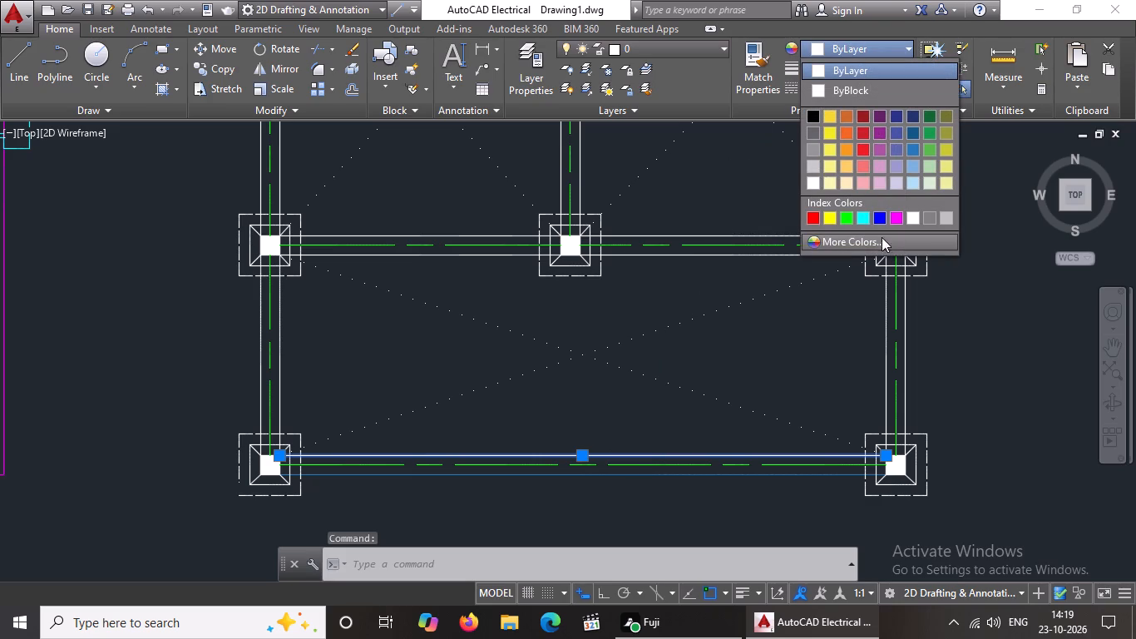
pyautogui.click(907, 147)
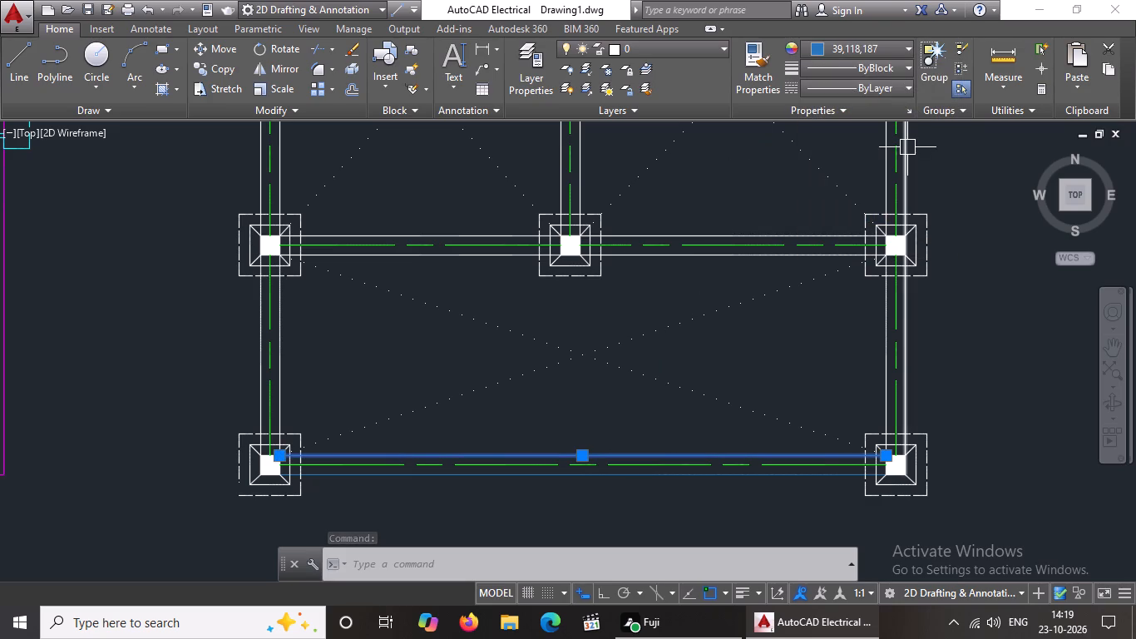
pyautogui.press('Escape')
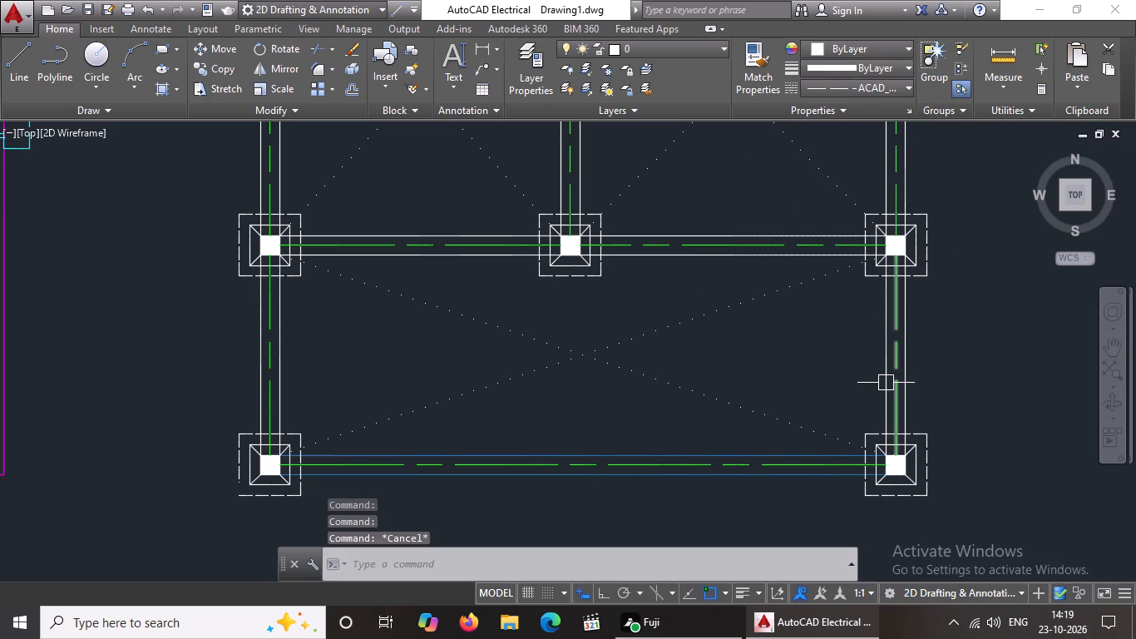
# Set the colour of the inner edge line of the east beam in the southernmost bay to 39,118,187.
pyautogui.click(886, 383)
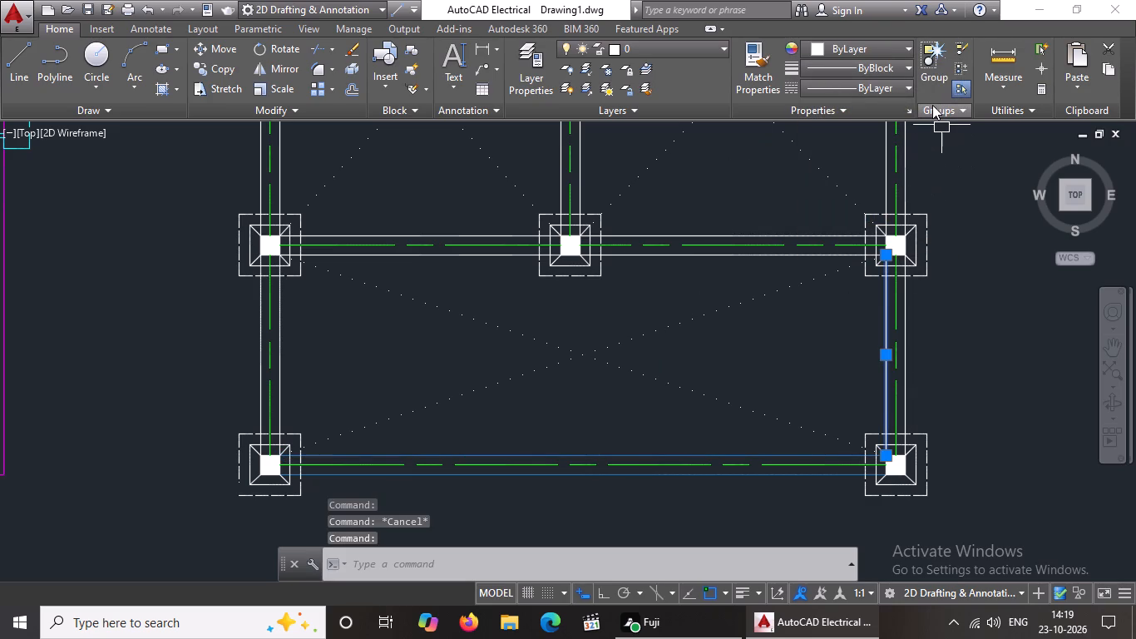
pyautogui.click(887, 48)
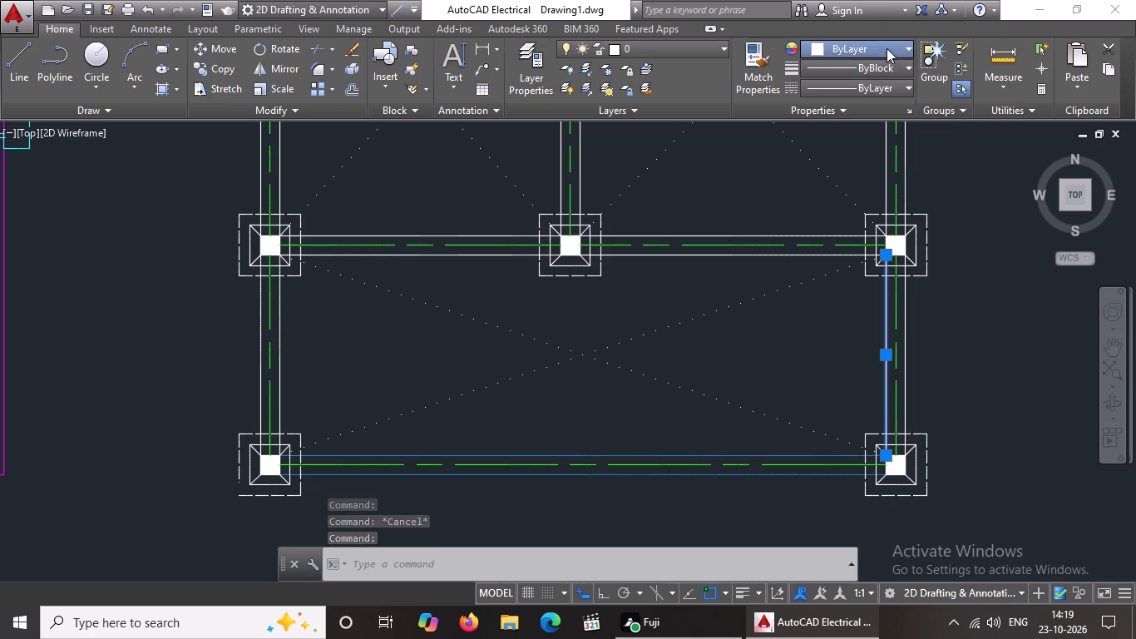
pyautogui.click(914, 149)
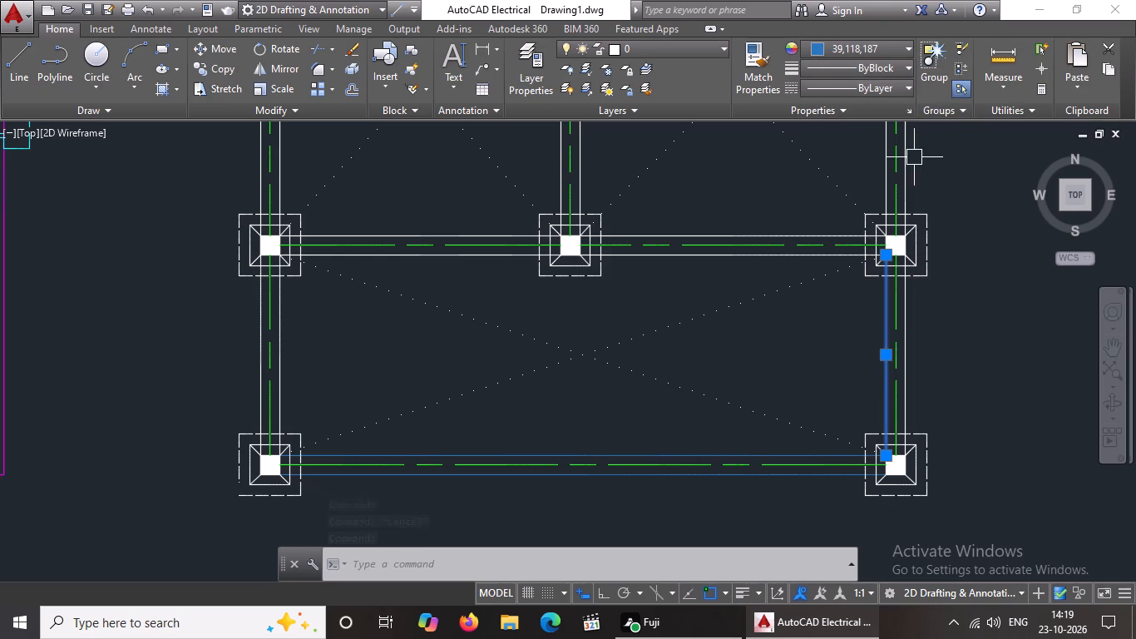
pyautogui.press('Escape')
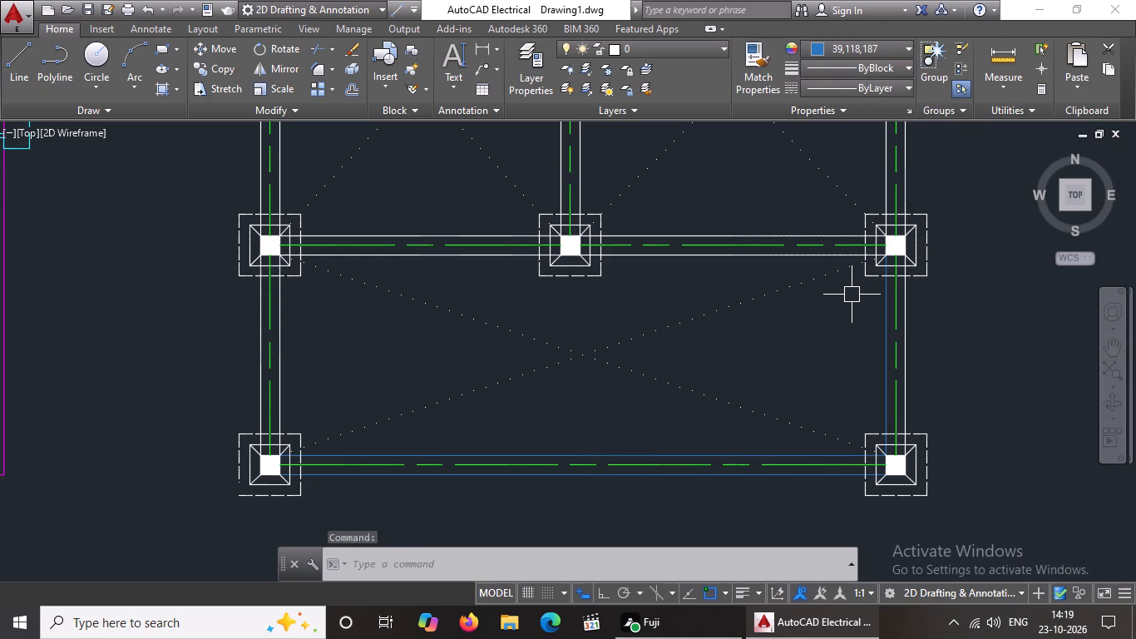
# Set the colour of the east beam's outer edge line, running along the two southernmost bays, to 39,118,187.
pyautogui.click(910, 334)
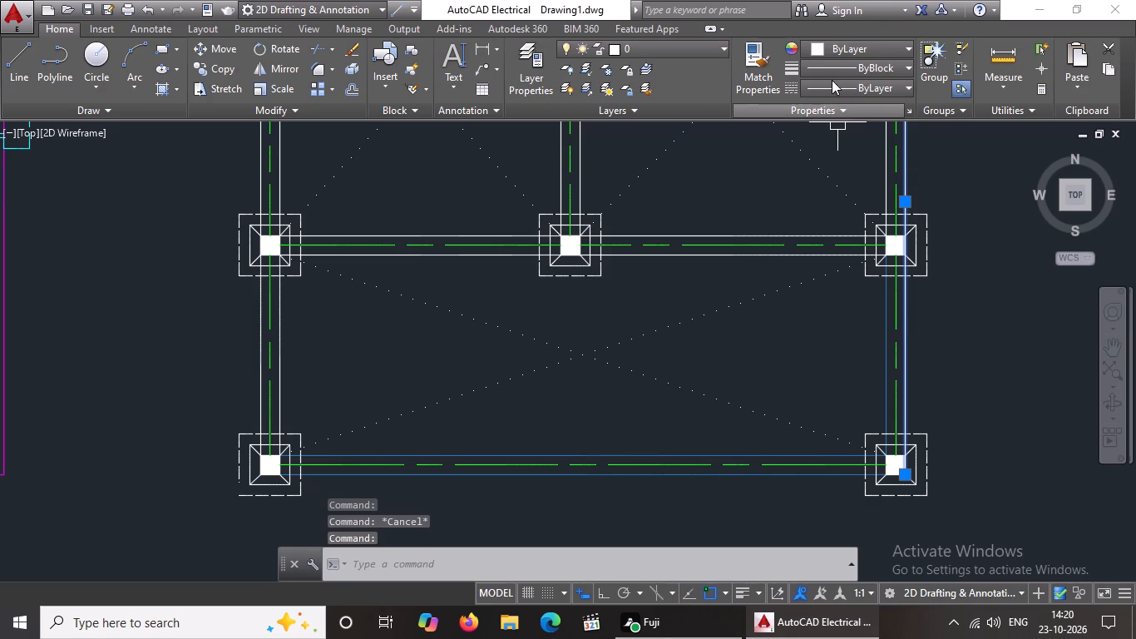
pyautogui.click(842, 48)
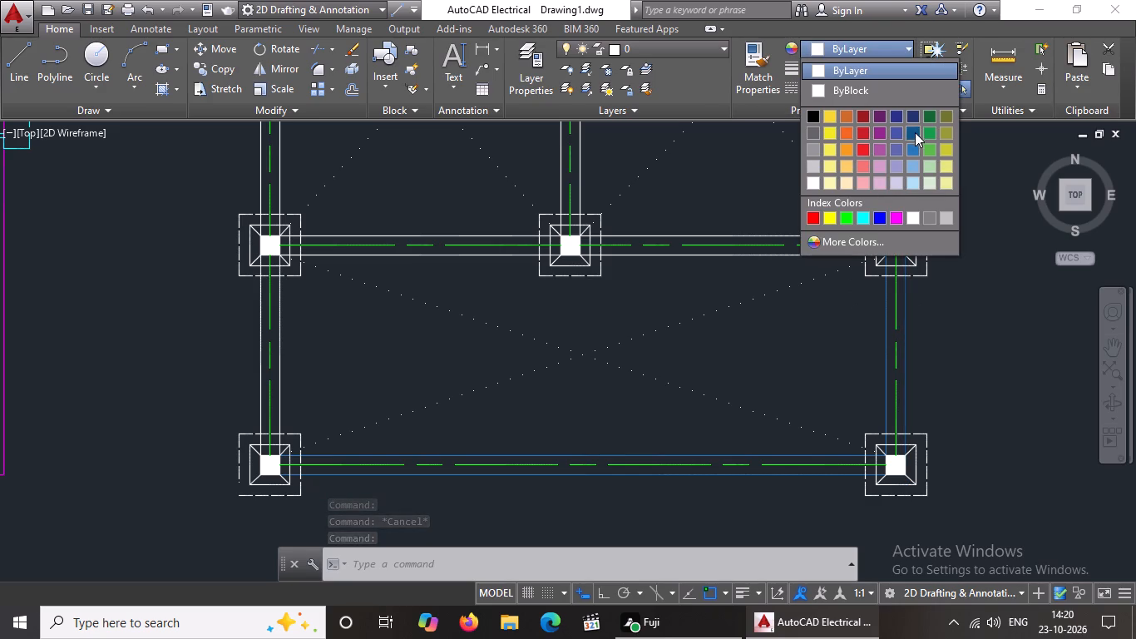
pyautogui.click(913, 142)
pyautogui.press('Escape')
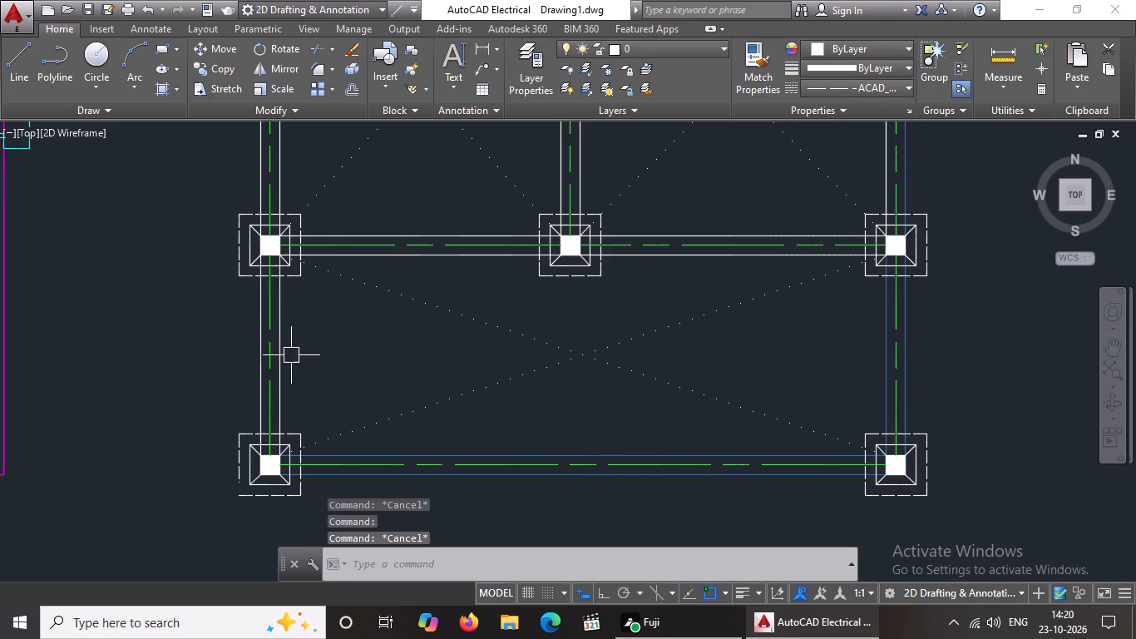
# Colour the inner and outer edge lines of the west beam in the southernmost bay 39,118,187.
pyautogui.click(279, 360)
pyautogui.click(834, 44)
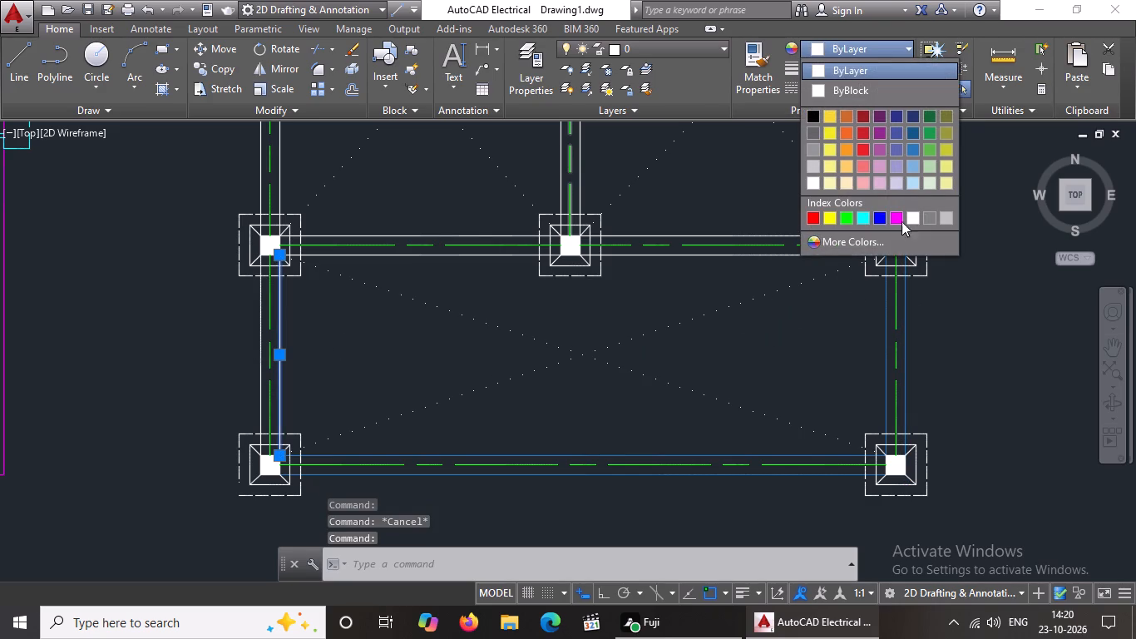
pyautogui.click(911, 145)
pyautogui.press('Escape')
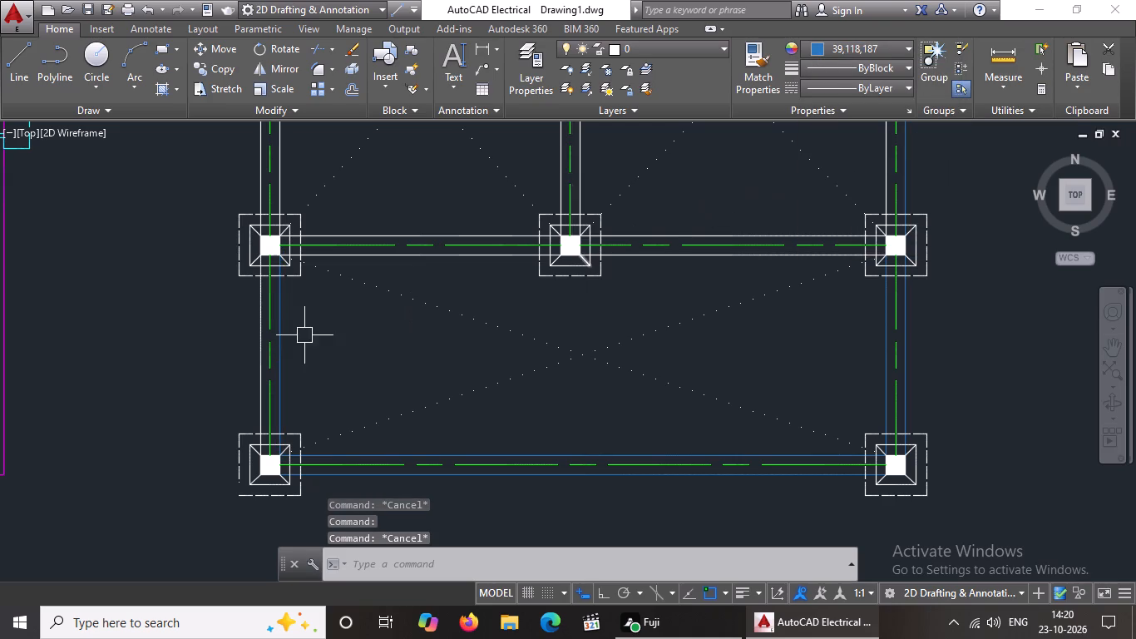
pyautogui.click(259, 331)
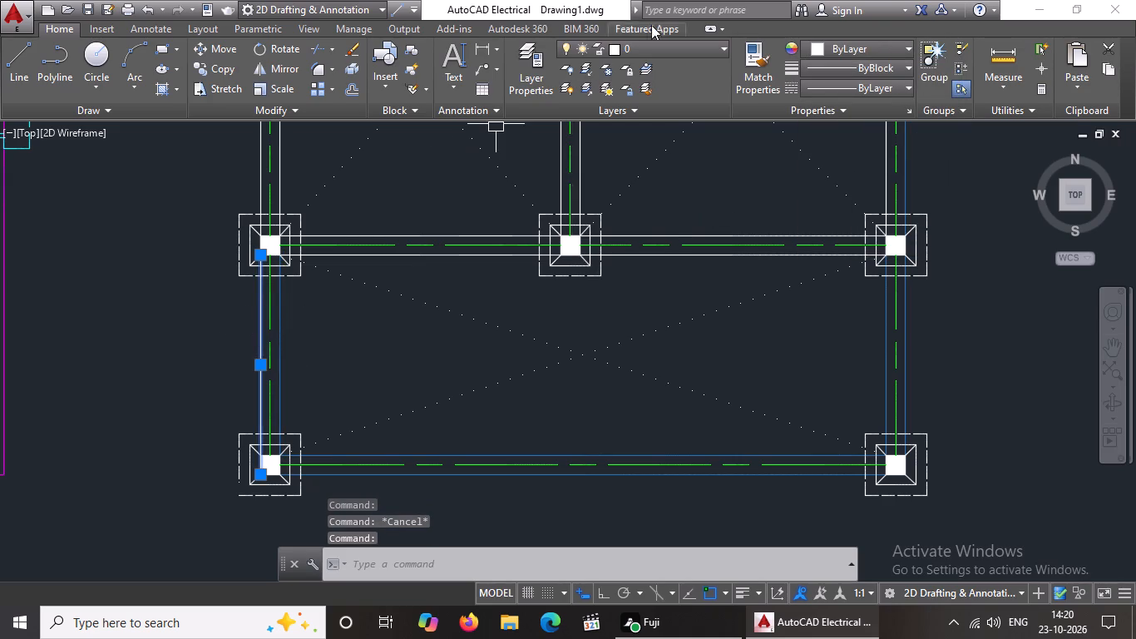
pyautogui.click(902, 44)
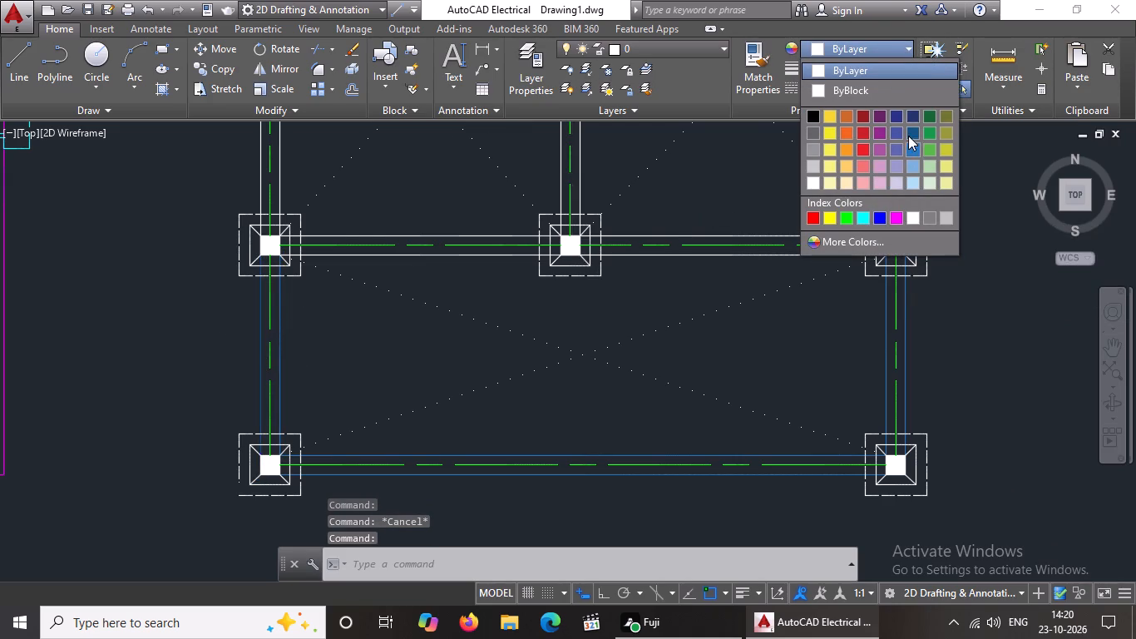
pyautogui.click(911, 149)
pyautogui.press('Escape')
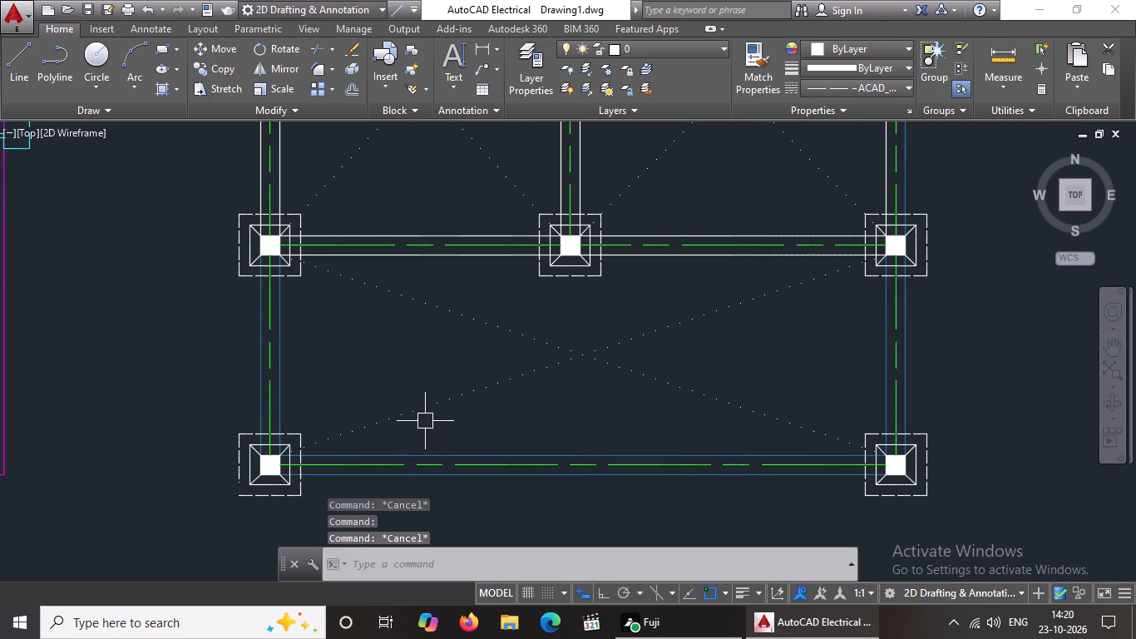
# Change the lower edge lines of both spans of the second horizontal beam from the south to colour 39,118,187.
pyautogui.click(389, 254)
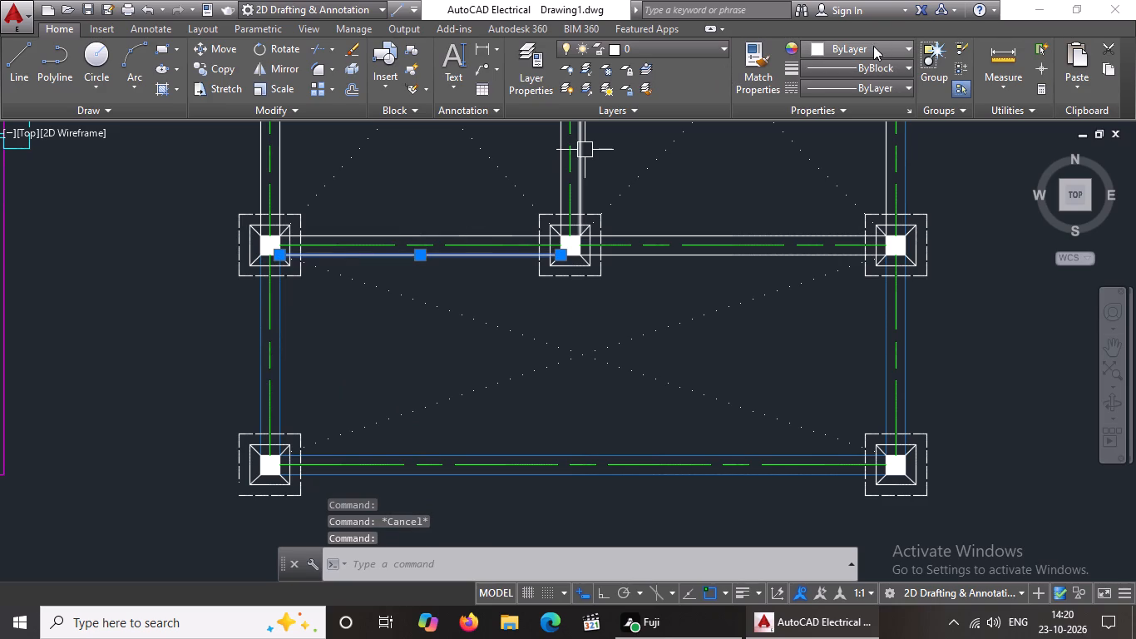
pyautogui.click(877, 41)
pyautogui.click(908, 144)
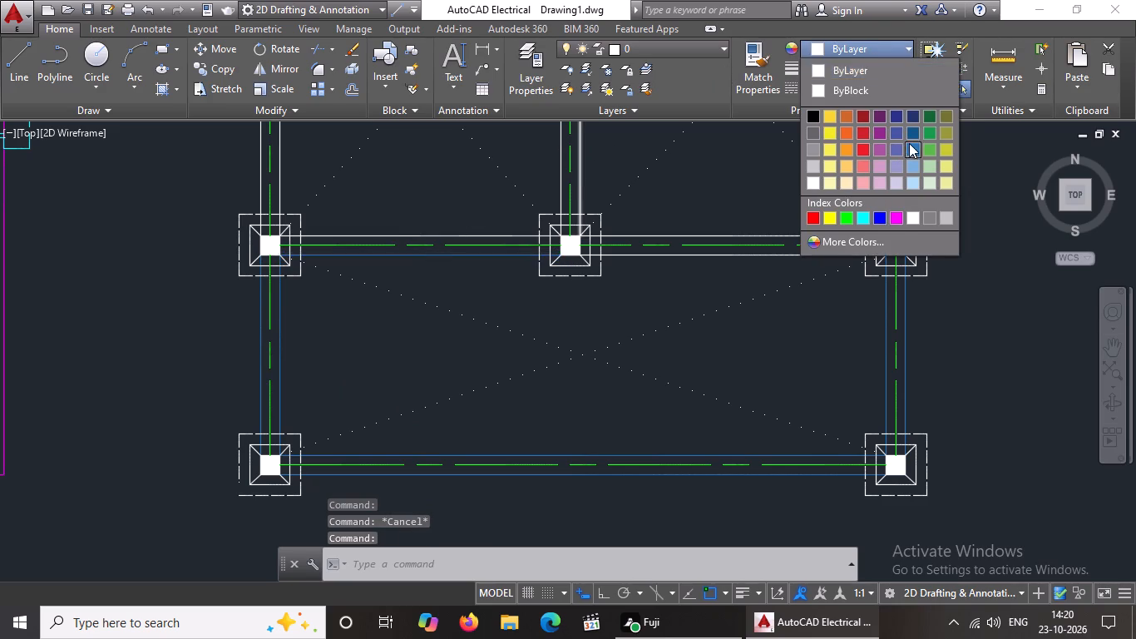
pyautogui.press('Escape')
pyautogui.click(671, 257)
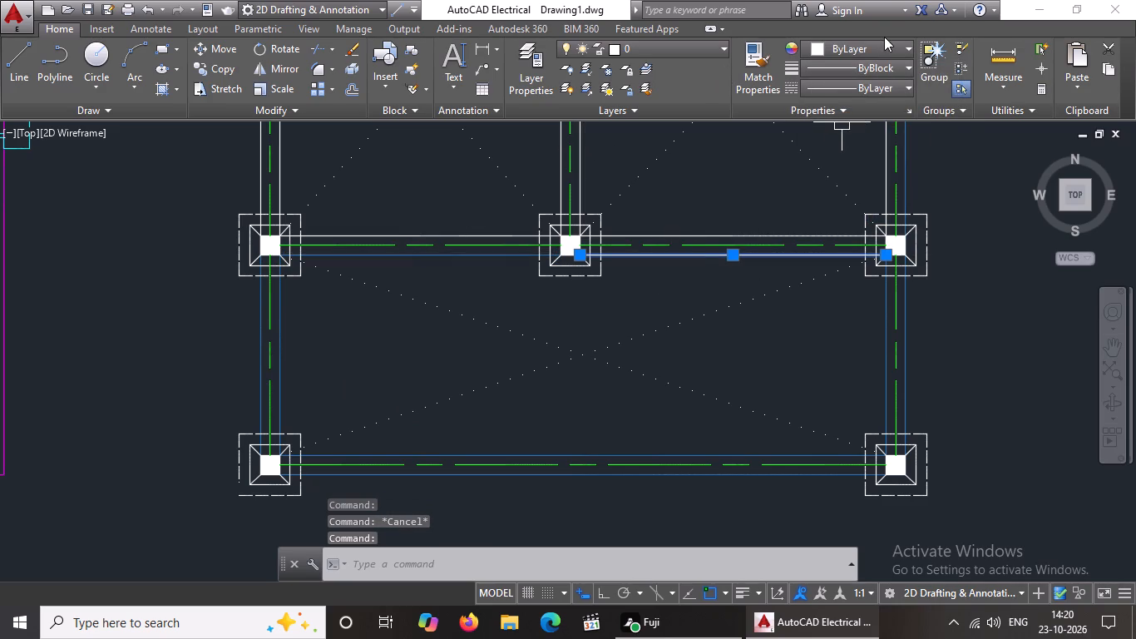
pyautogui.click(882, 45)
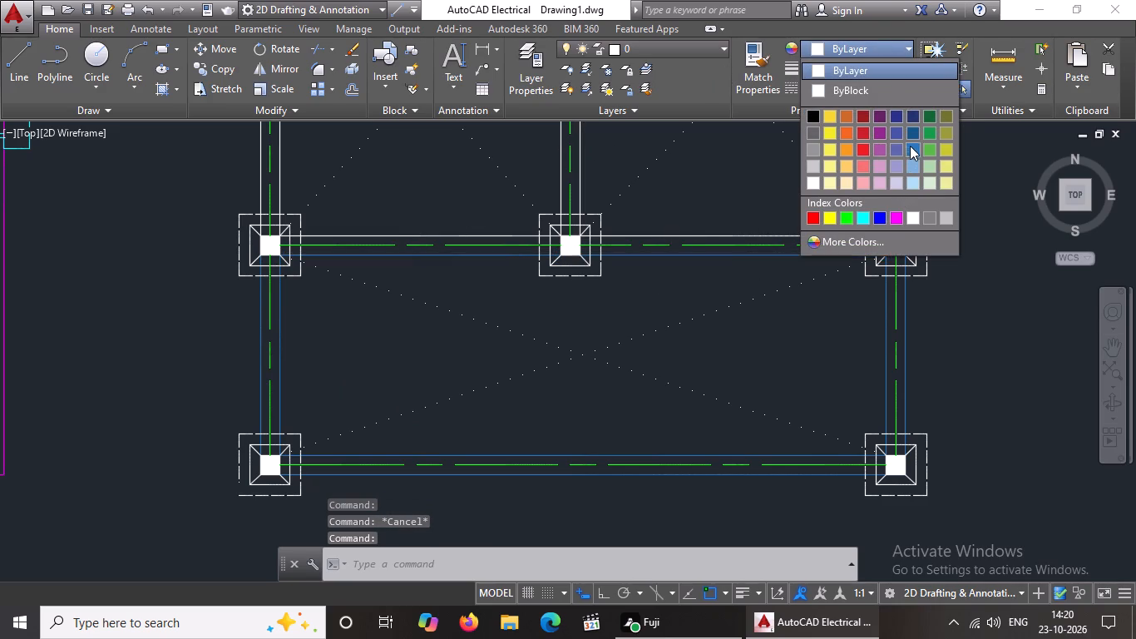
pyautogui.click(910, 146)
pyautogui.press('Escape')
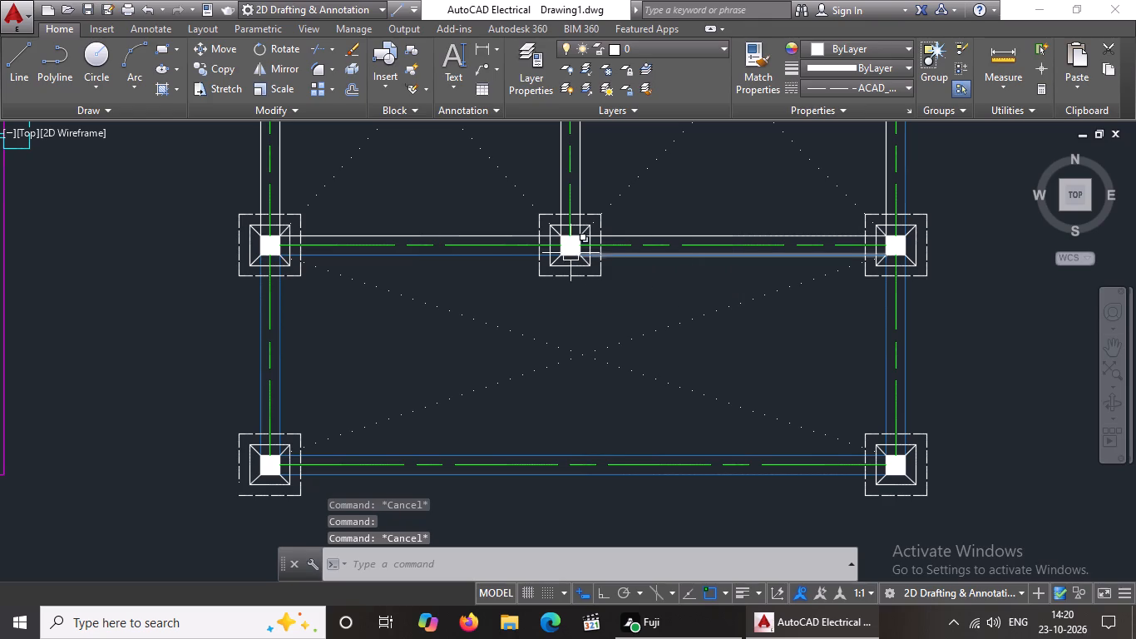
# Colour the upper edge lines of both spans of the second horizontal beam from the south 39,118,187.
pyautogui.click(422, 236)
pyautogui.moveTo(855, 40); pyautogui.dragTo(856, 50)
pyautogui.click(910, 147)
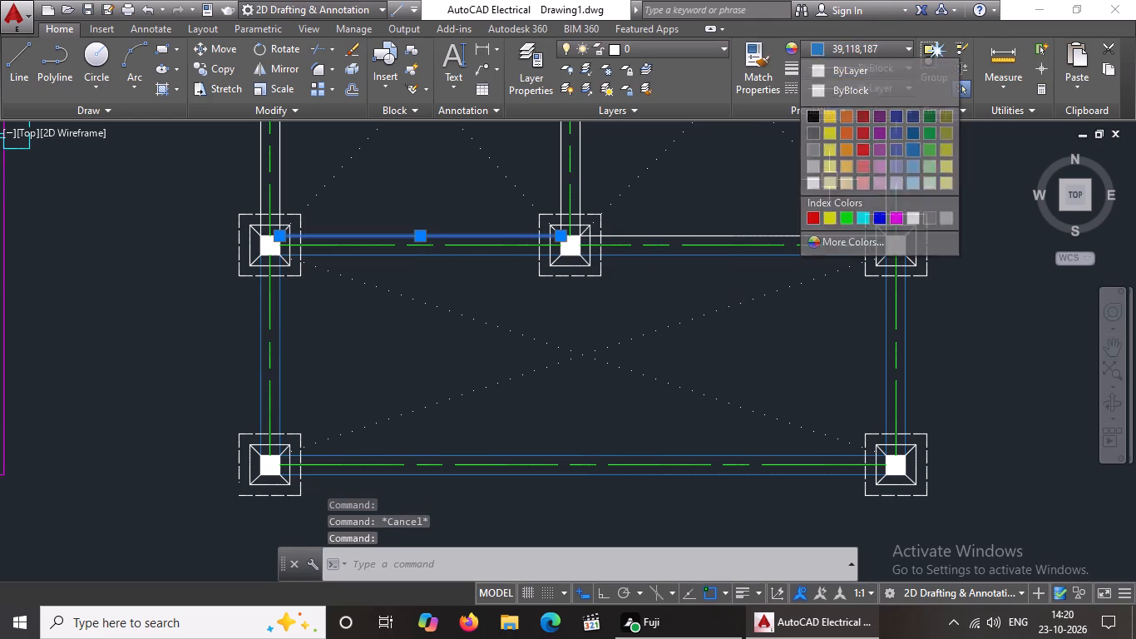
pyautogui.press('Escape')
pyautogui.moveTo(723, 236); pyautogui.dragTo(748, 209)
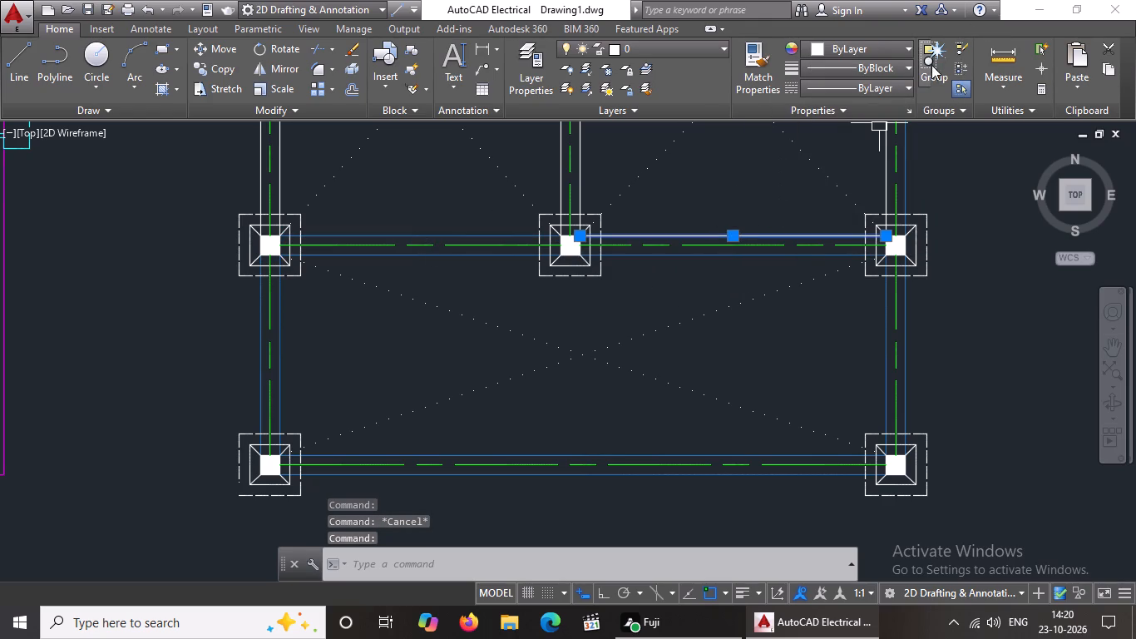
pyautogui.click(892, 45)
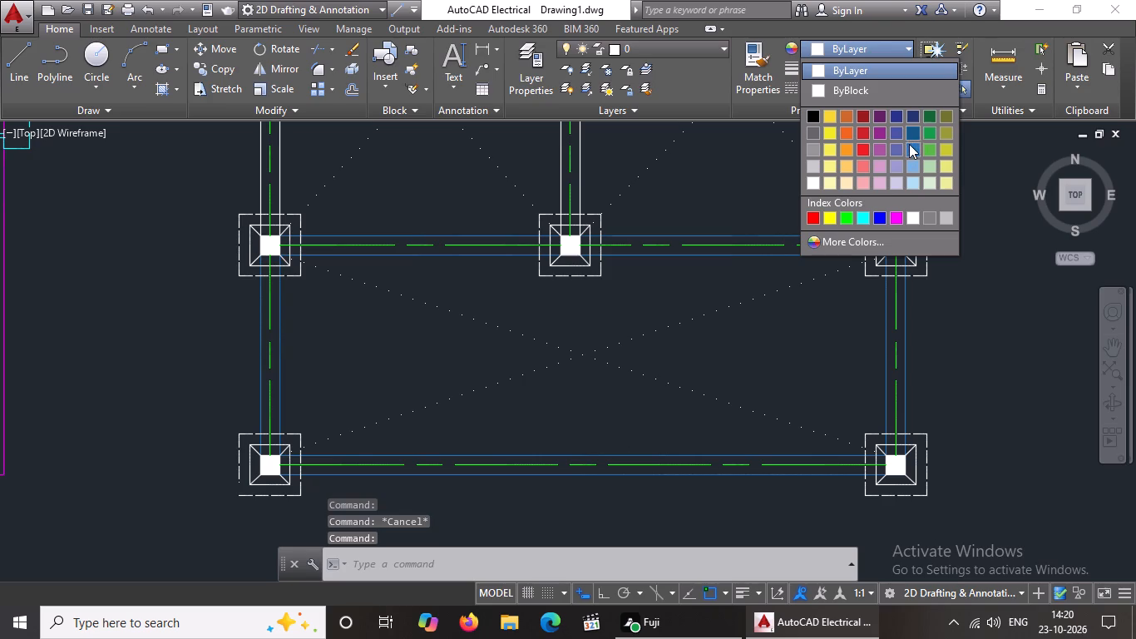
pyautogui.click(909, 145)
pyautogui.press('Escape')
# Set the inner edge line of the east beam in the second bay from the south to colour 39,118,187.
pyautogui.scroll(-2, 624, 254)
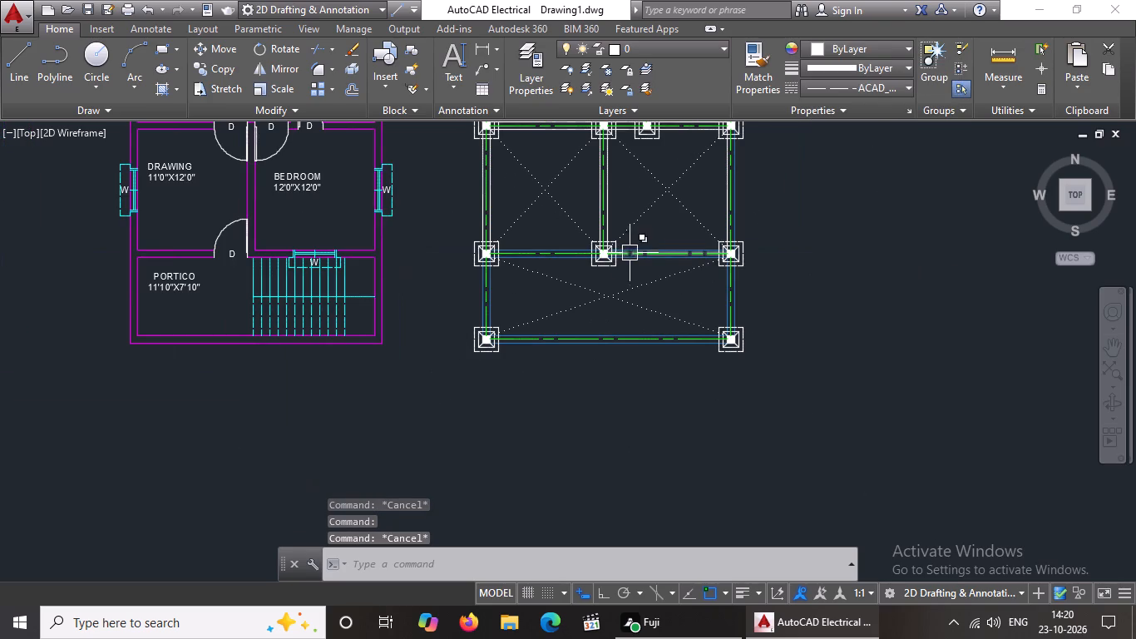
pyautogui.moveTo(623, 217); pyautogui.dragTo(647, 337, button='middle')
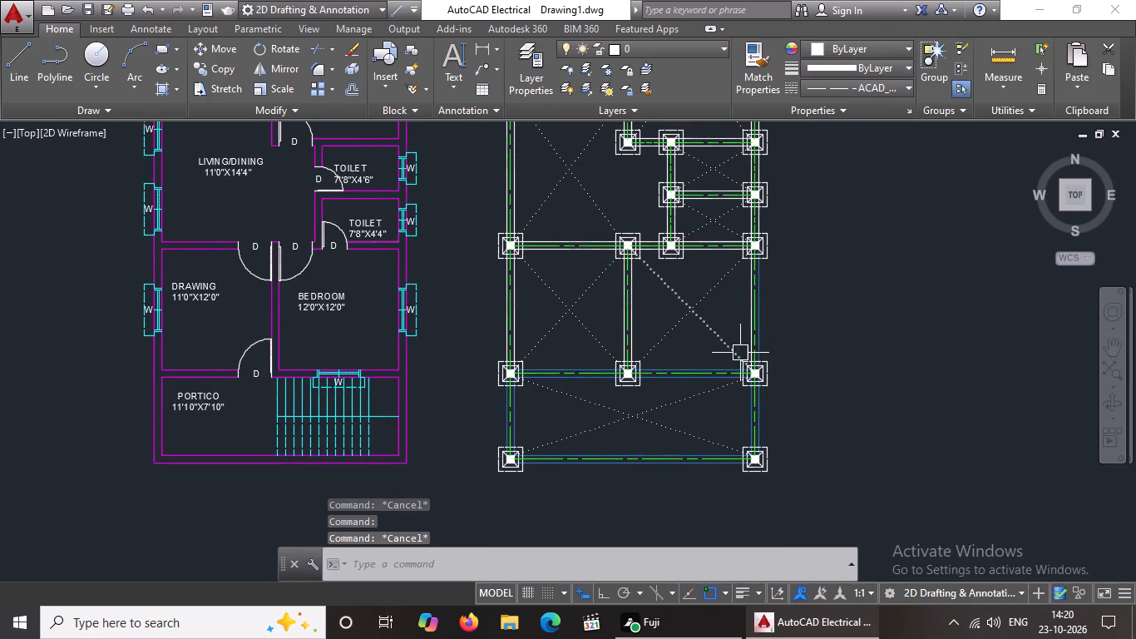
pyautogui.scroll(2, 725, 329)
pyautogui.click(788, 306)
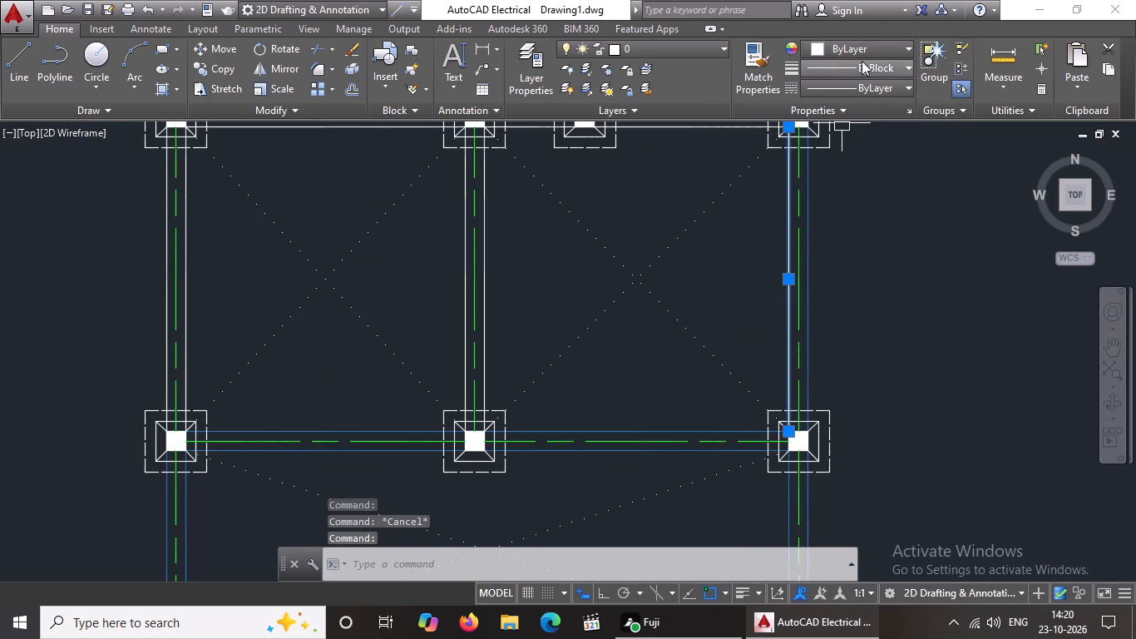
pyautogui.click(862, 51)
pyautogui.click(910, 144)
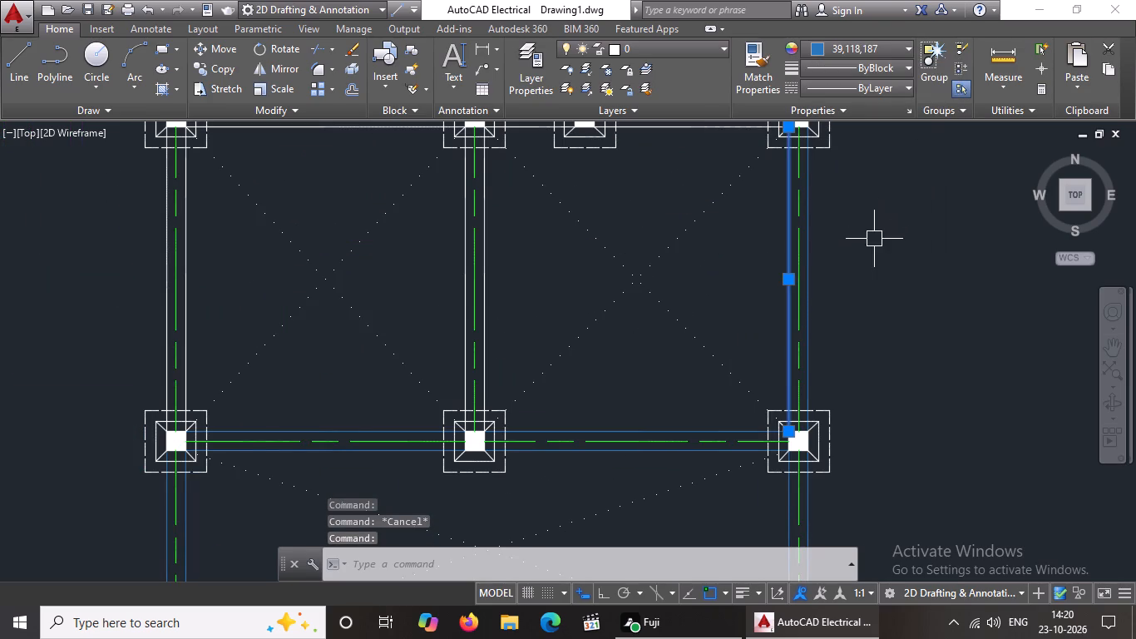
pyautogui.press('Escape')
# Colour both edge lines of the middle vertical beam in the second bay from the south 39,118,187.
pyautogui.click(488, 309)
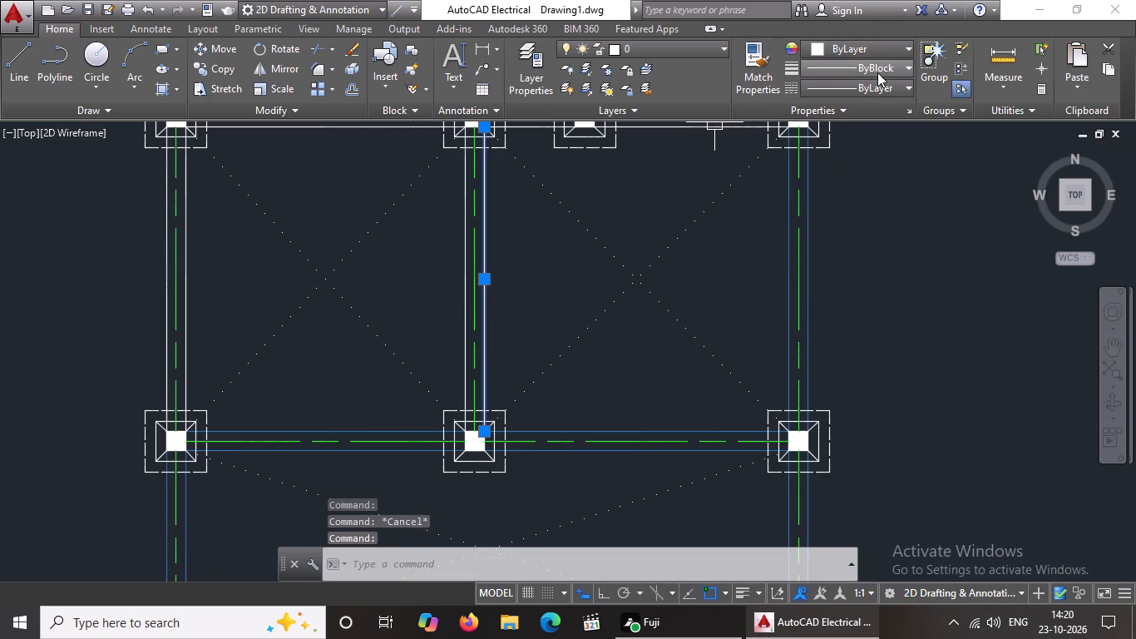
pyautogui.click(875, 41)
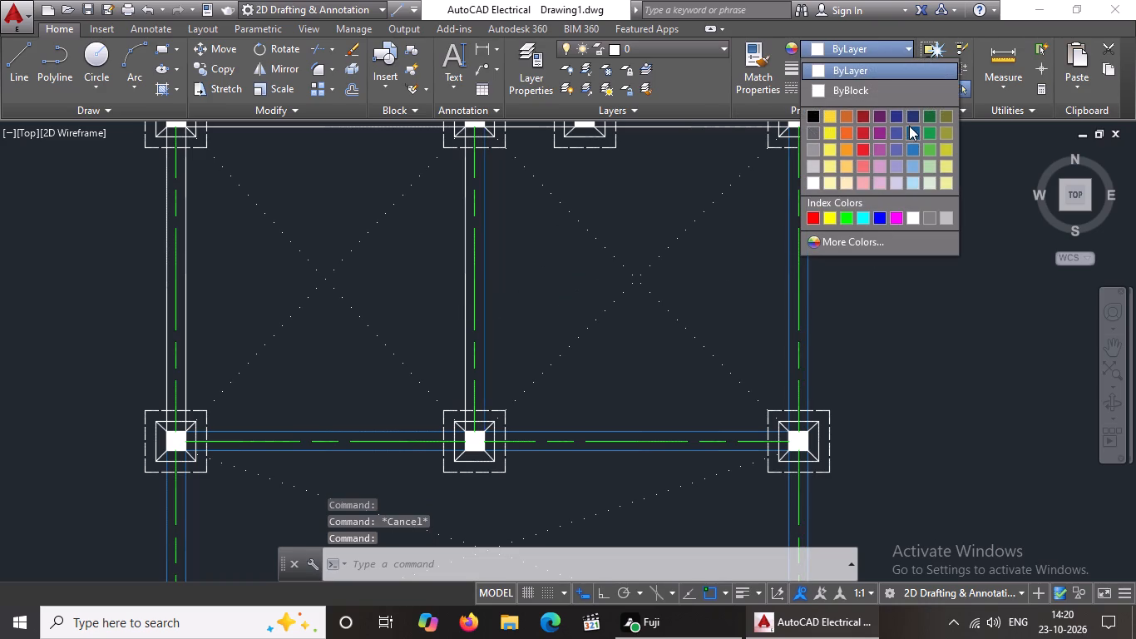
pyautogui.click(914, 145)
pyautogui.press('Escape')
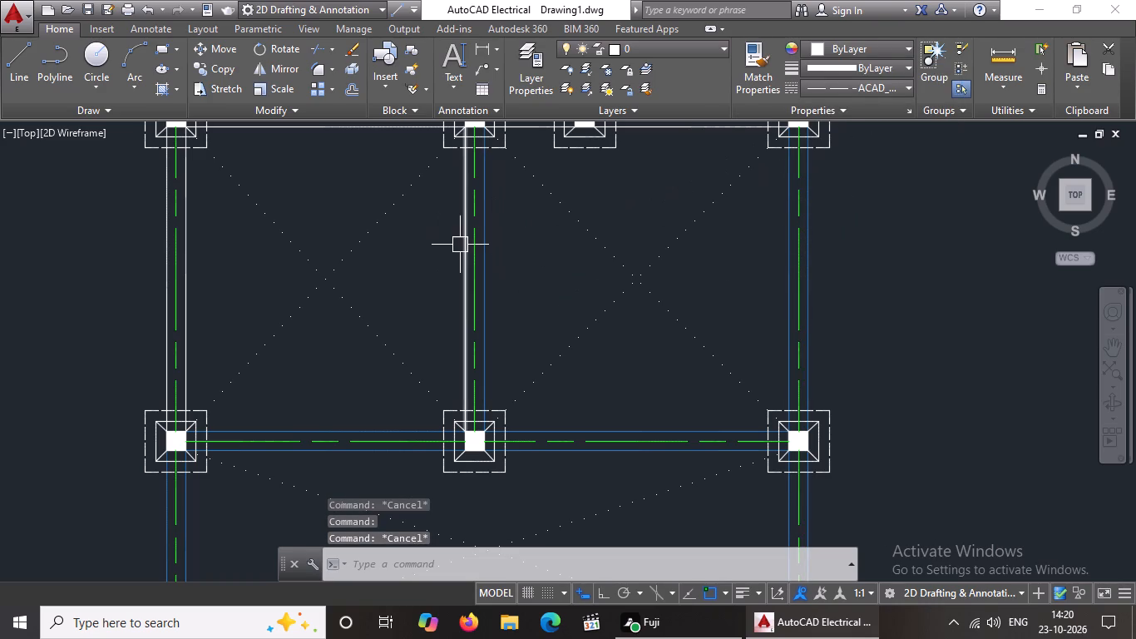
pyautogui.moveTo(460, 245); pyautogui.dragTo(556, 210)
pyautogui.click(886, 39)
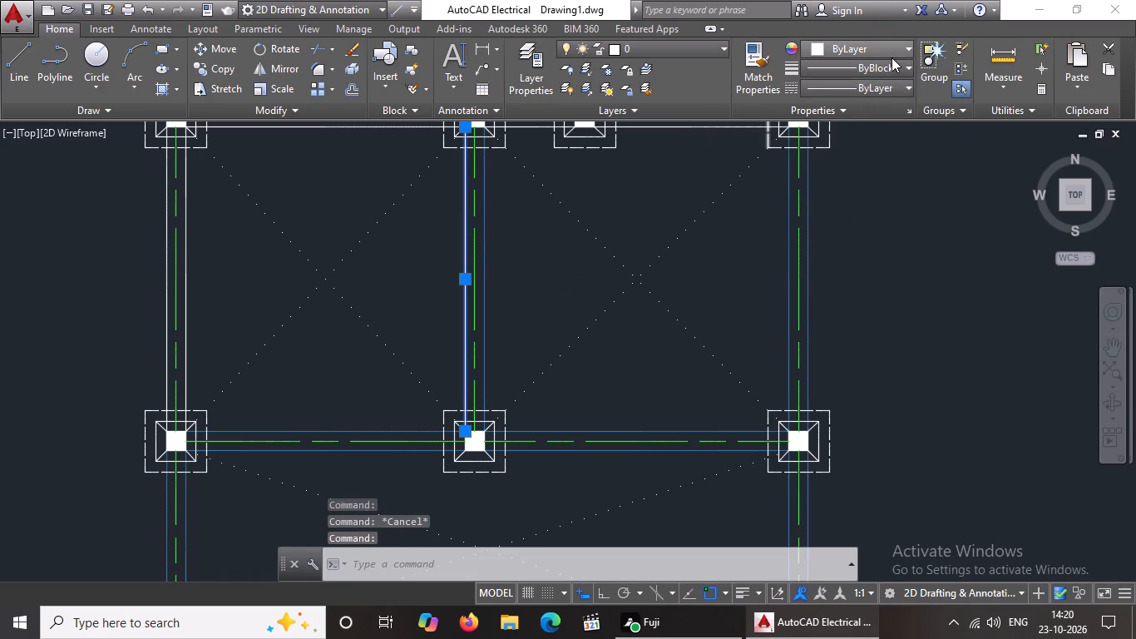
pyautogui.click(892, 57)
pyautogui.click(914, 142)
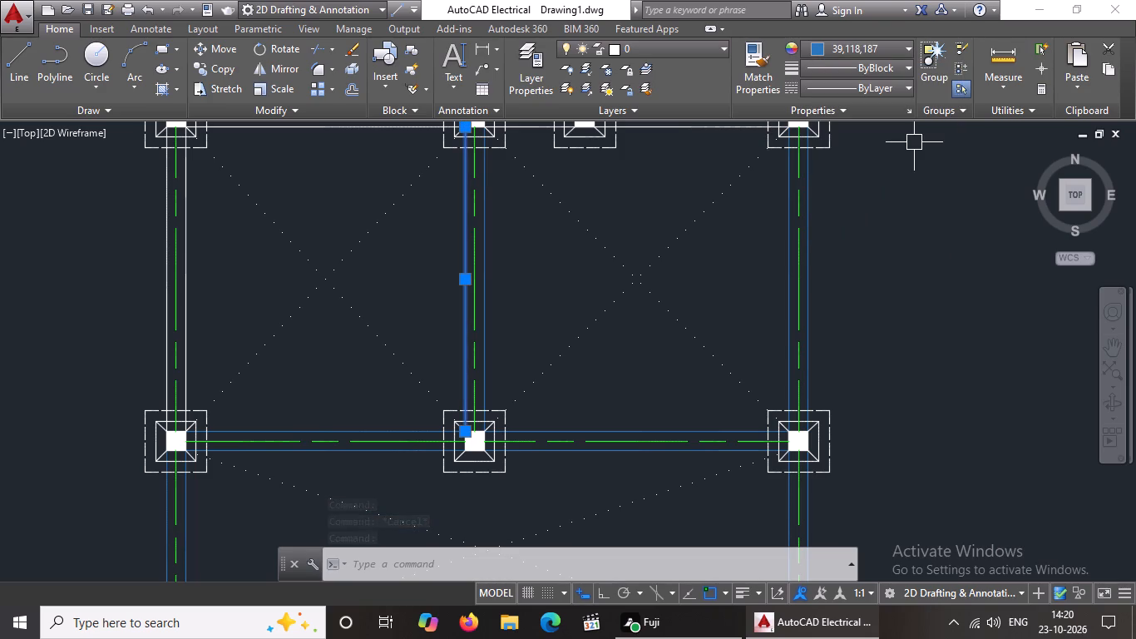
pyautogui.press('Escape')
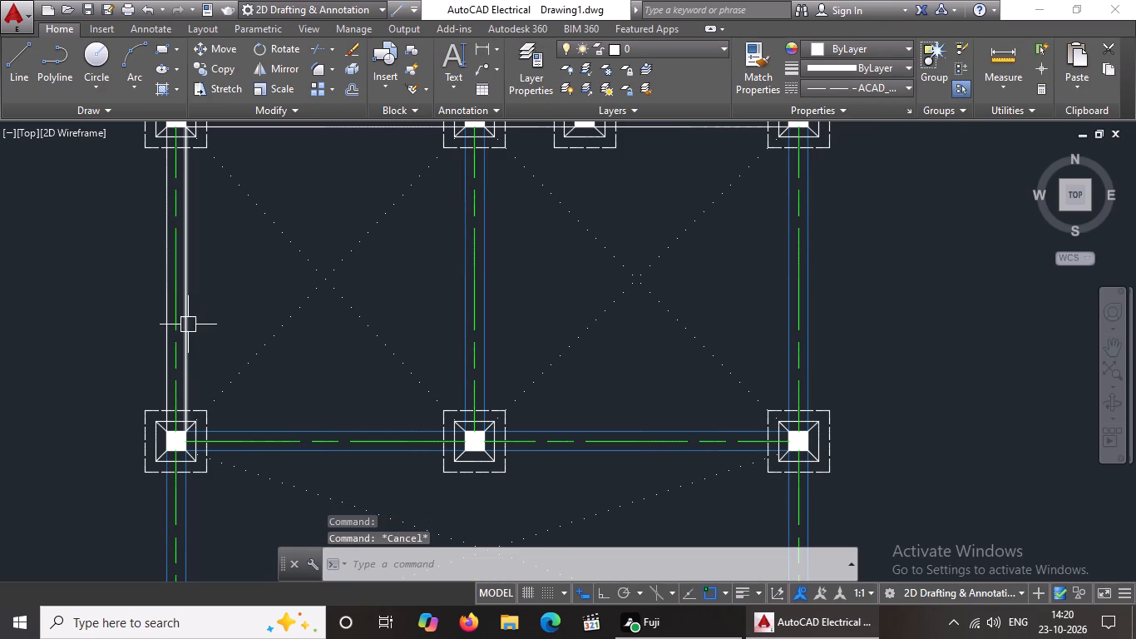
# Change the inner and outer edge lines of the west beam in the second bay from the south to colour 39,118,187.
pyautogui.click(188, 322)
pyautogui.click(827, 52)
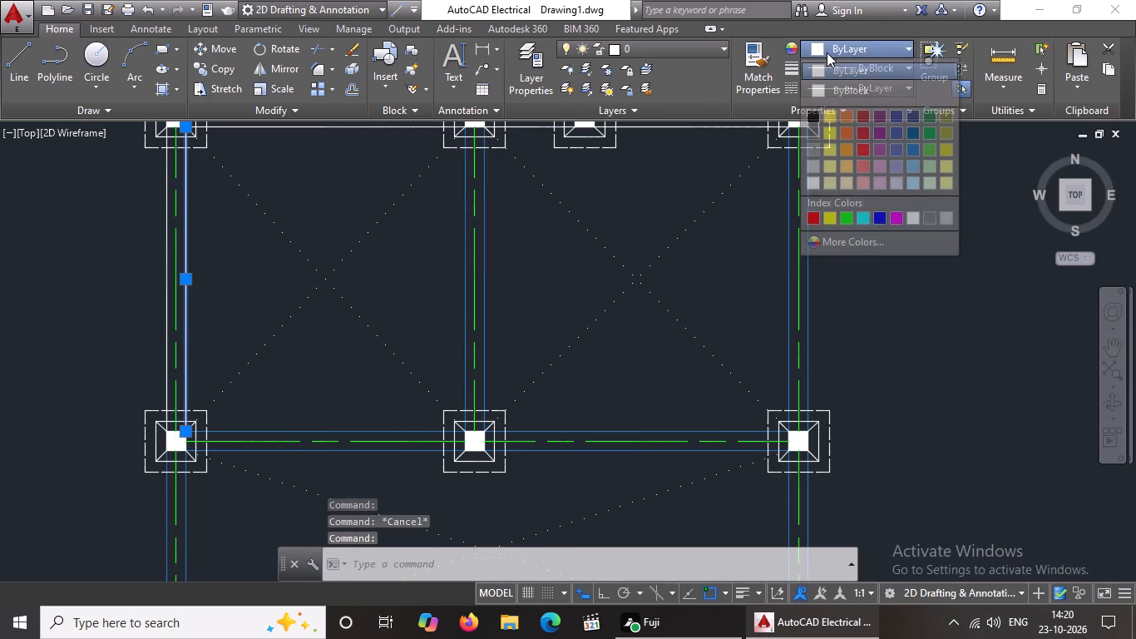
pyautogui.click(914, 145)
pyautogui.press('Escape')
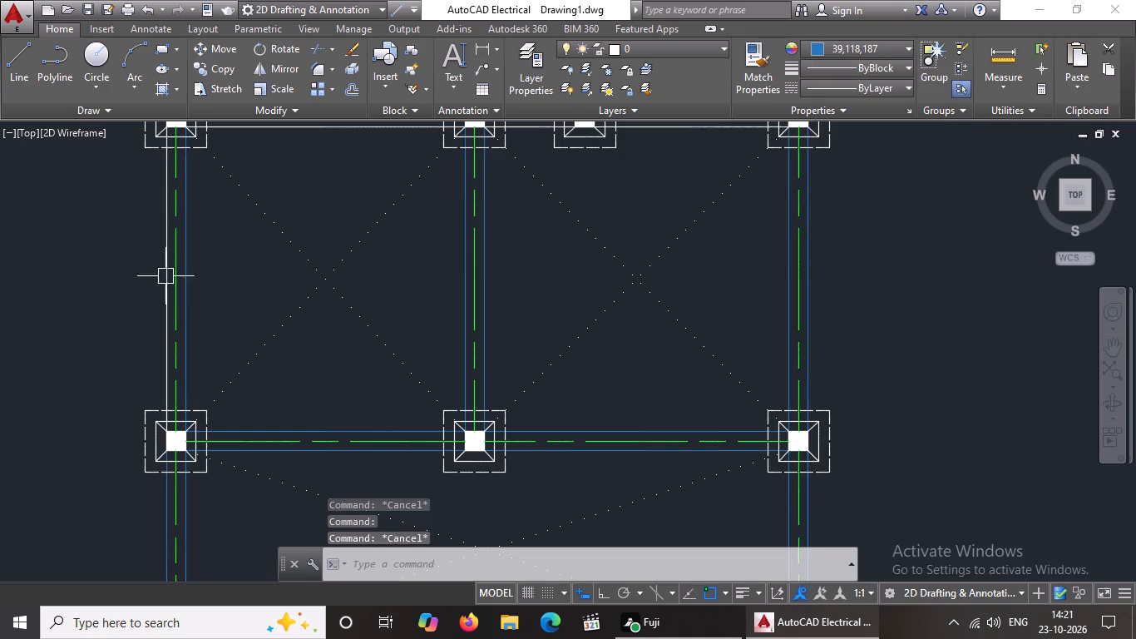
pyautogui.click(164, 265)
pyautogui.click(852, 49)
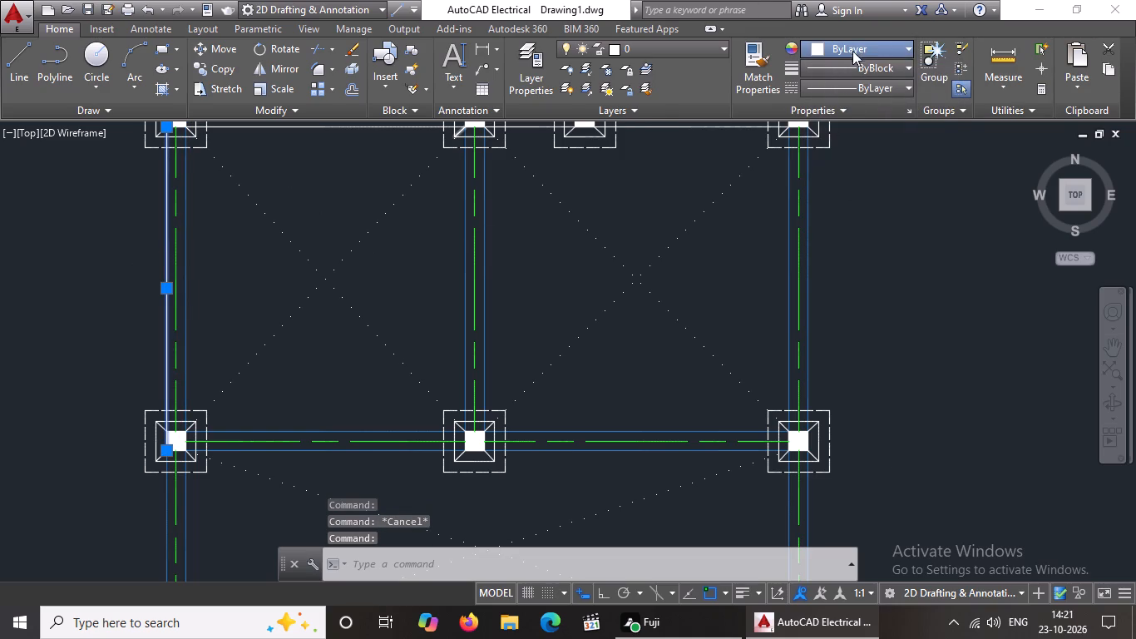
pyautogui.click(916, 144)
pyautogui.press('Escape')
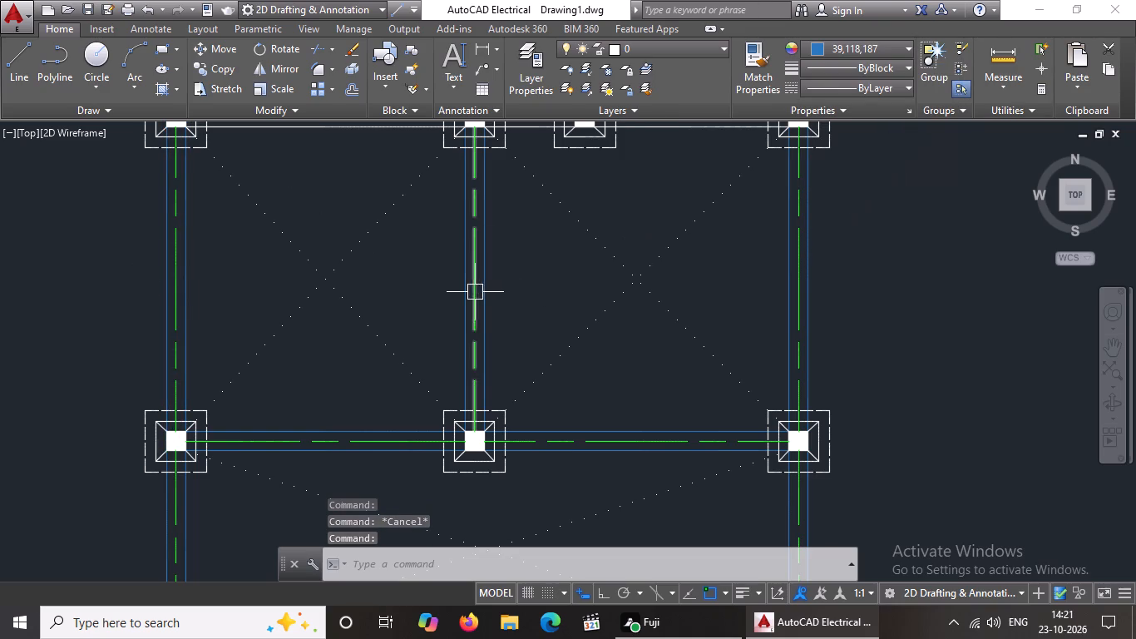
# Colour the lower edge line of the westernmost span of the third horizontal beam from the south 39,118,187.
pyautogui.scroll(-1, 448, 293)
pyautogui.moveTo(444, 305); pyautogui.dragTo(449, 329, button='middle')
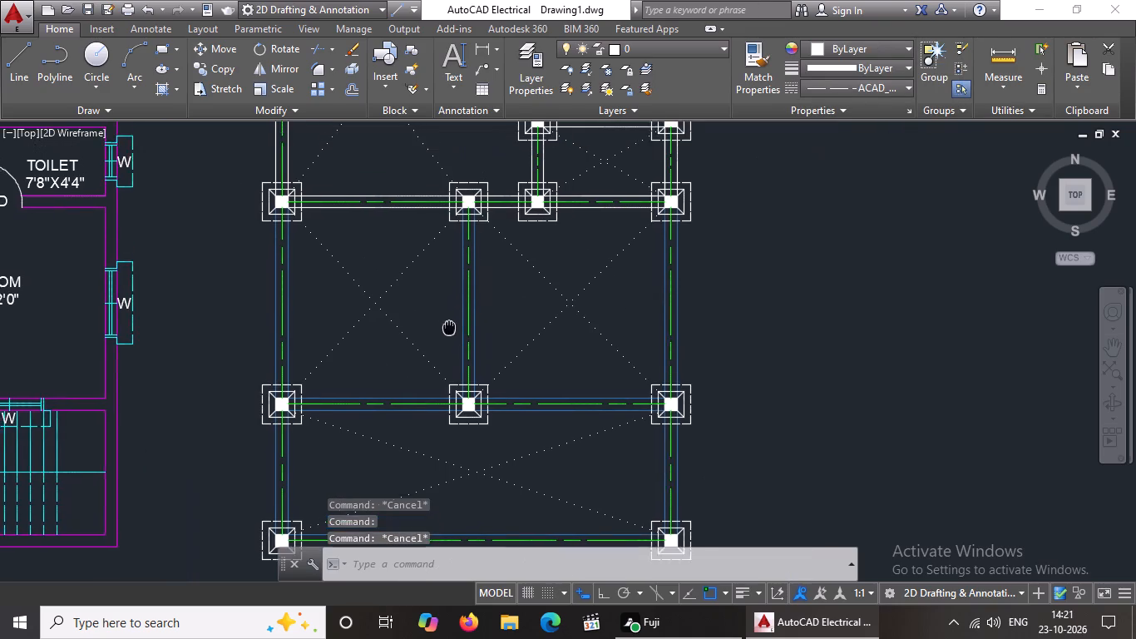
pyautogui.moveTo(449, 329); pyautogui.dragTo(469, 433, button='middle')
pyautogui.scroll(2, 410, 339)
pyautogui.click(398, 287)
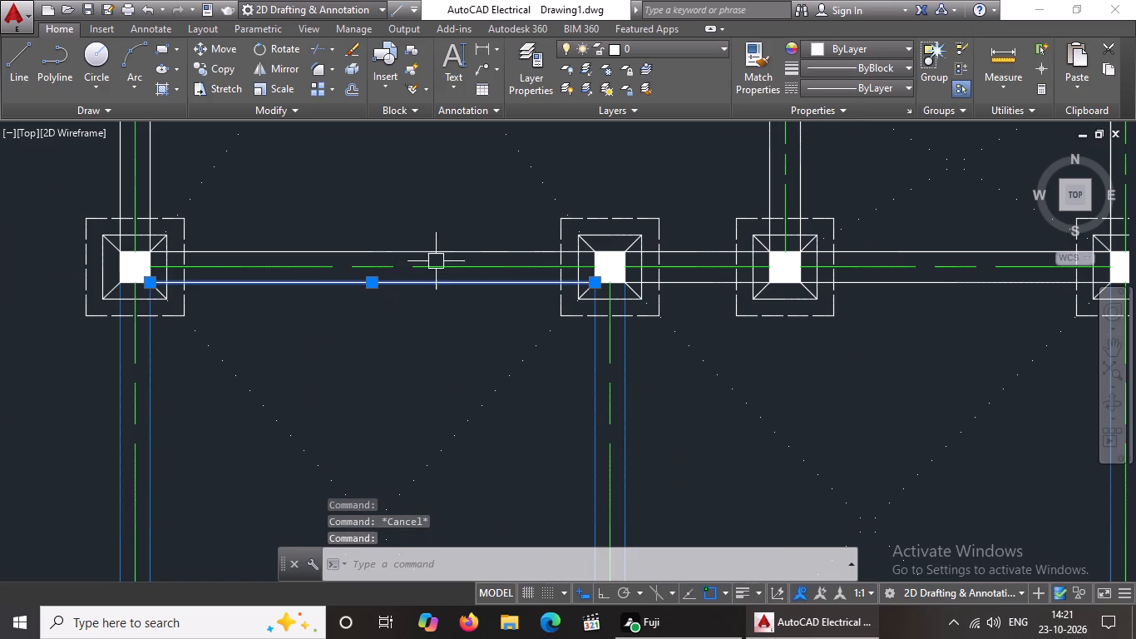
pyautogui.click(891, 47)
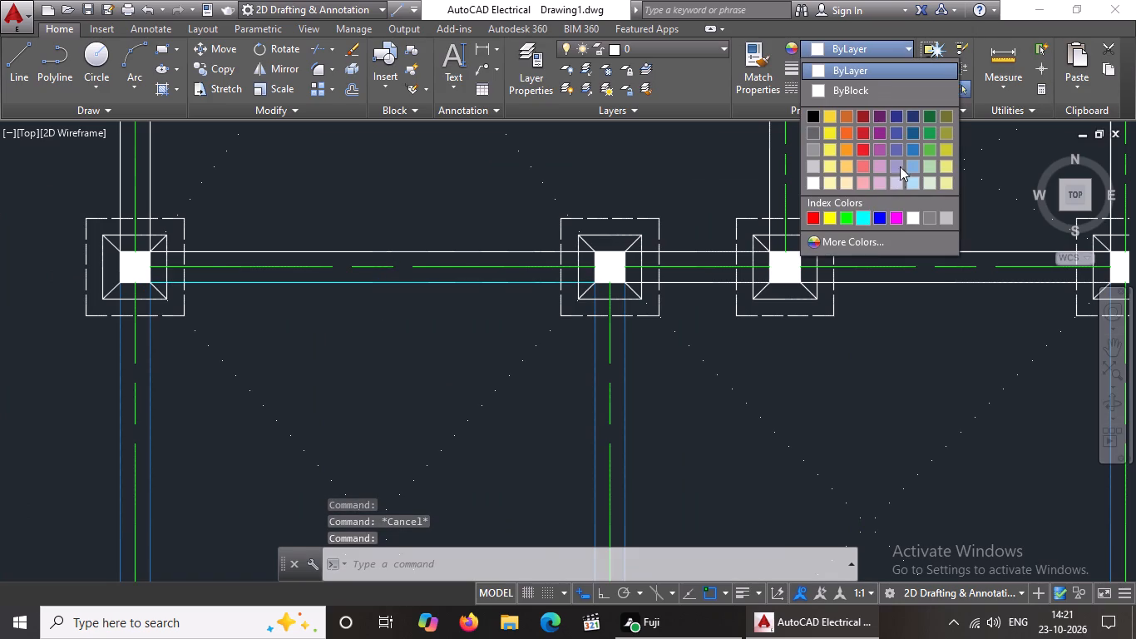
pyautogui.click(911, 146)
pyautogui.press('Escape')
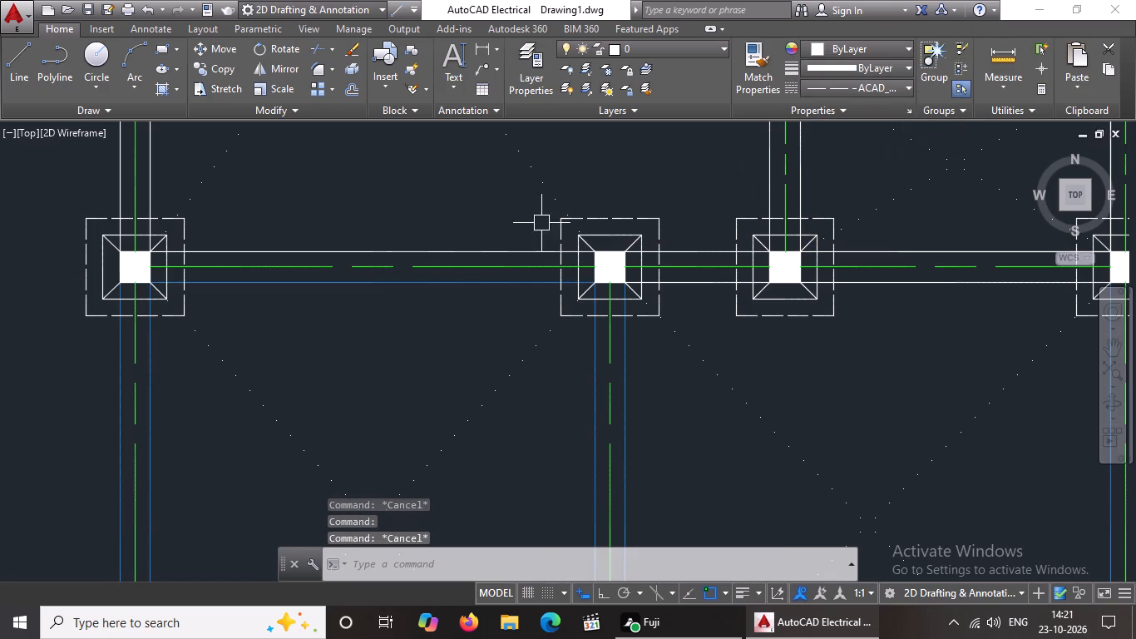
# Colour the upper edge line of the westernmost span of the third horizontal beam from the south 39,118,187.
pyautogui.click(457, 255)
pyautogui.click(894, 49)
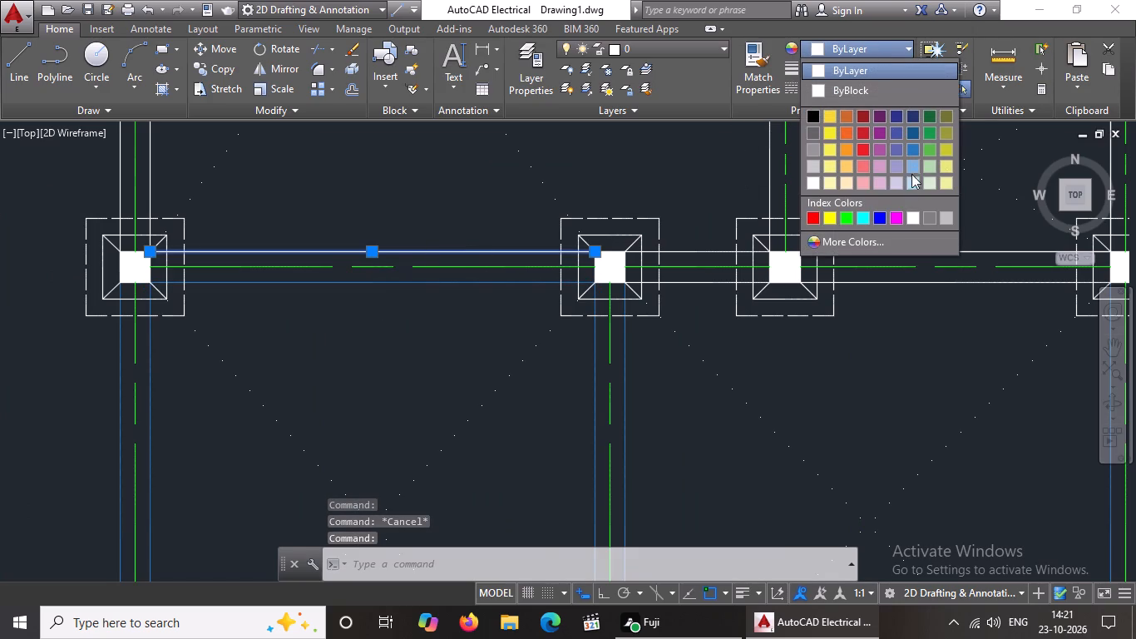
pyautogui.click(915, 150)
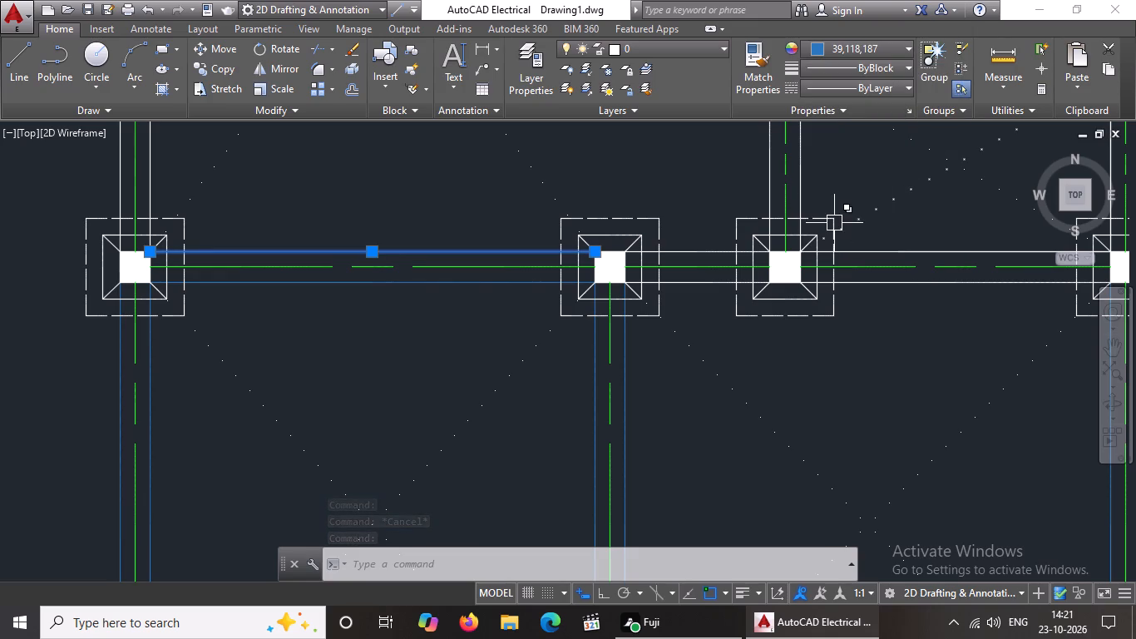
# Set both edge lines of the short middle span of the third horizontal beam from the south to colour 39,118,187.
pyautogui.click(694, 286)
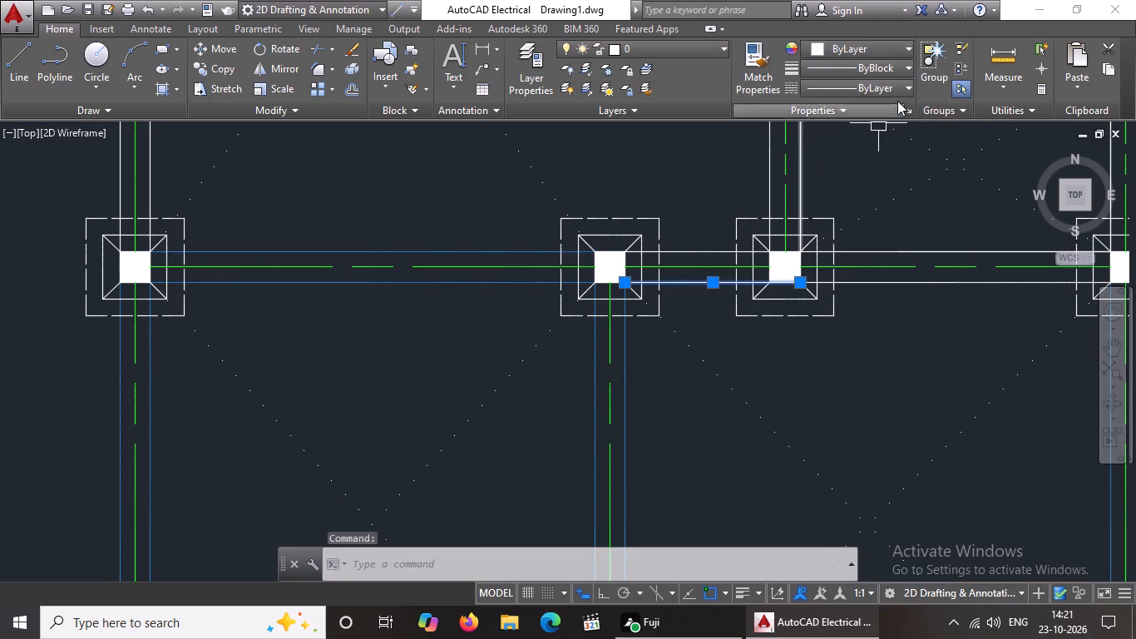
pyautogui.click(893, 53)
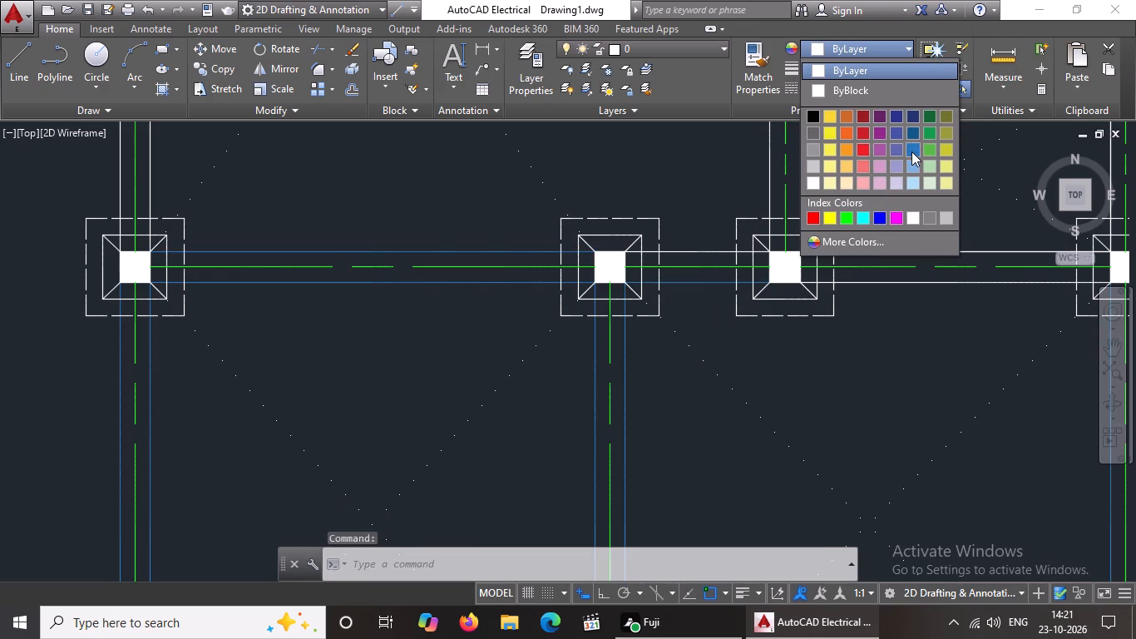
pyautogui.click(911, 151)
pyautogui.press('Escape')
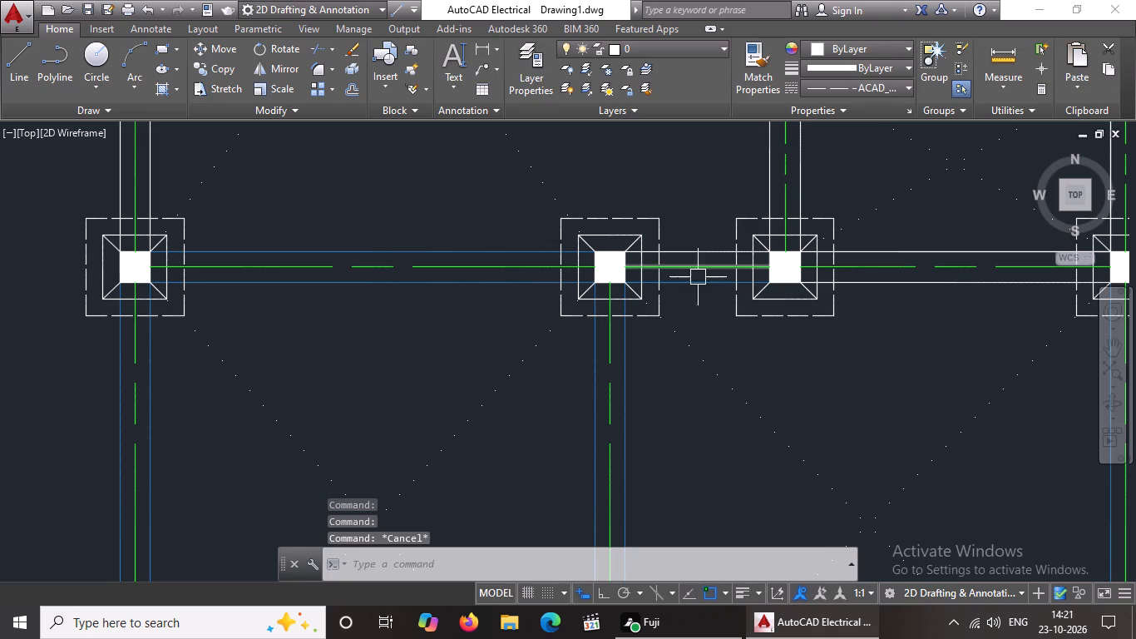
pyautogui.click(689, 248)
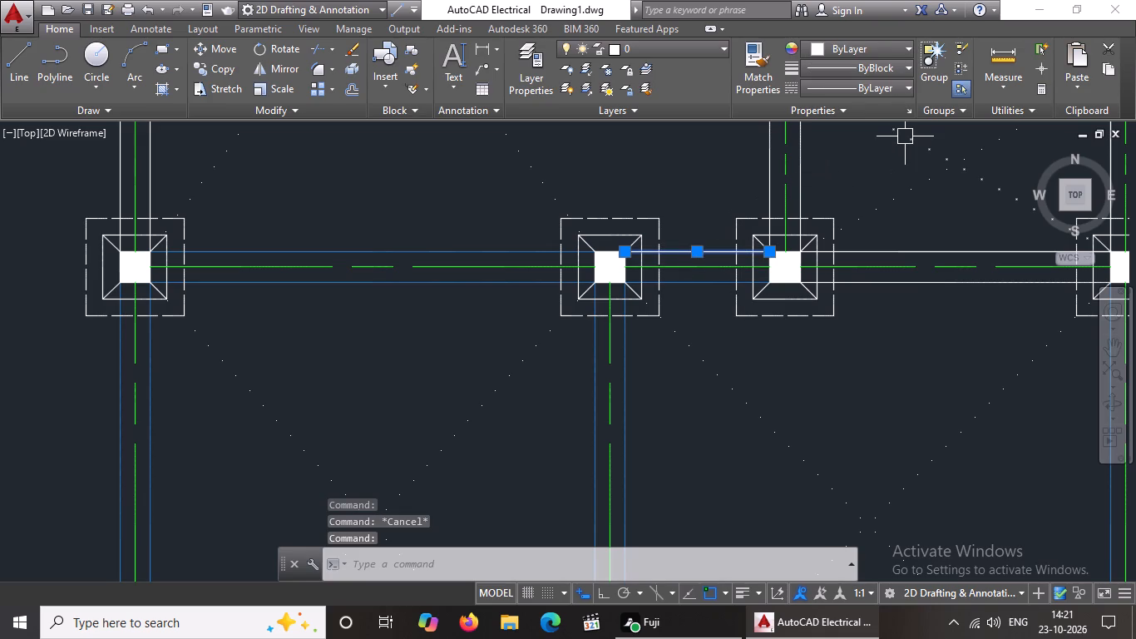
pyautogui.moveTo(863, 46); pyautogui.dragTo(878, 83)
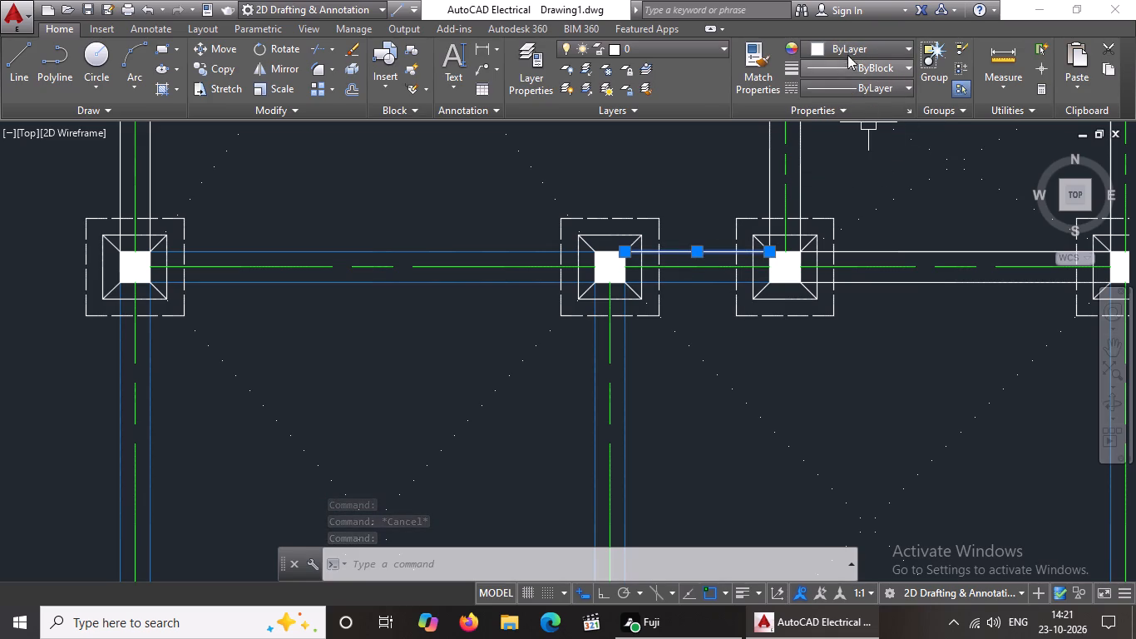
pyautogui.click(847, 46)
pyautogui.click(915, 142)
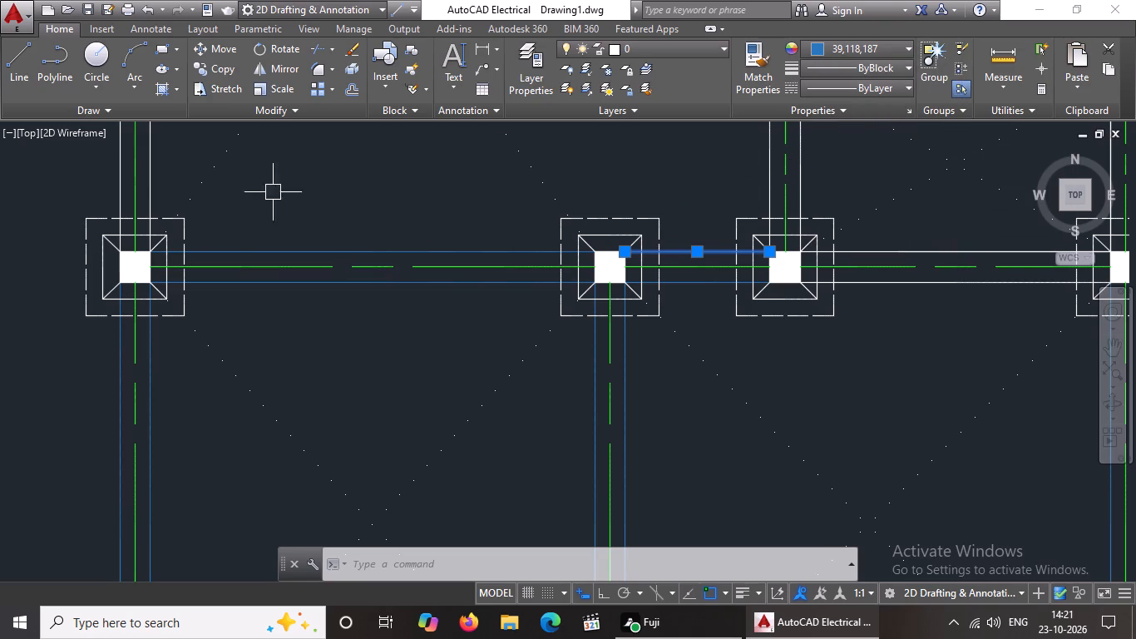
pyautogui.press('Escape')
# Change the lower and upper edge lines of the easternmost span of the third horizontal beam from the south to colour 39,118,187.
pyautogui.scroll(-2, 629, 224)
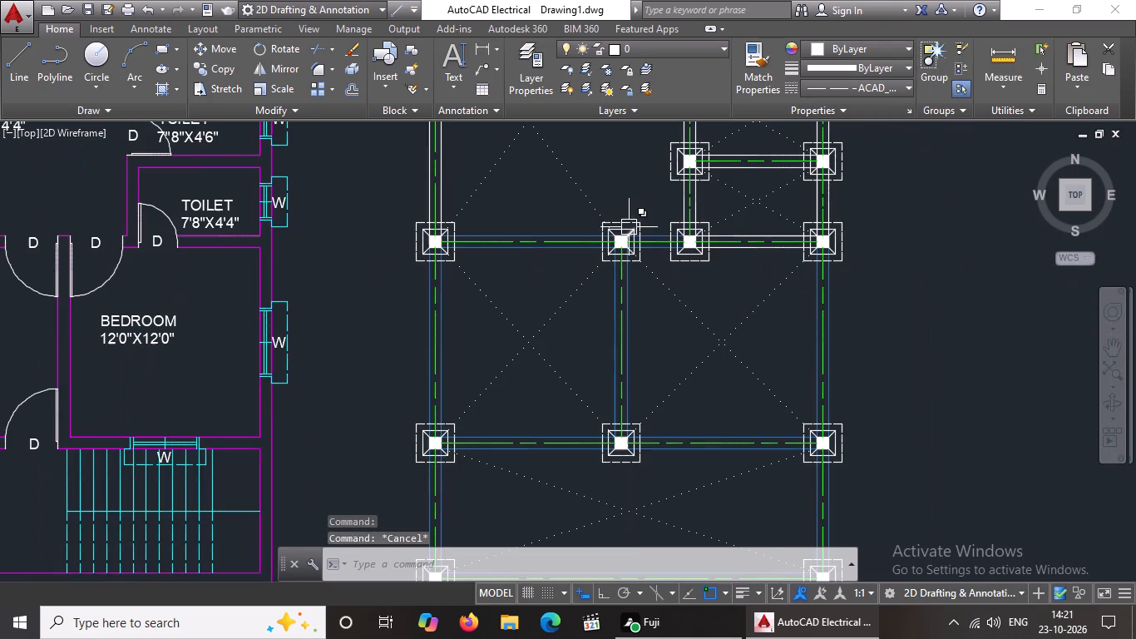
pyautogui.scroll(3, 738, 243)
pyautogui.click(724, 264)
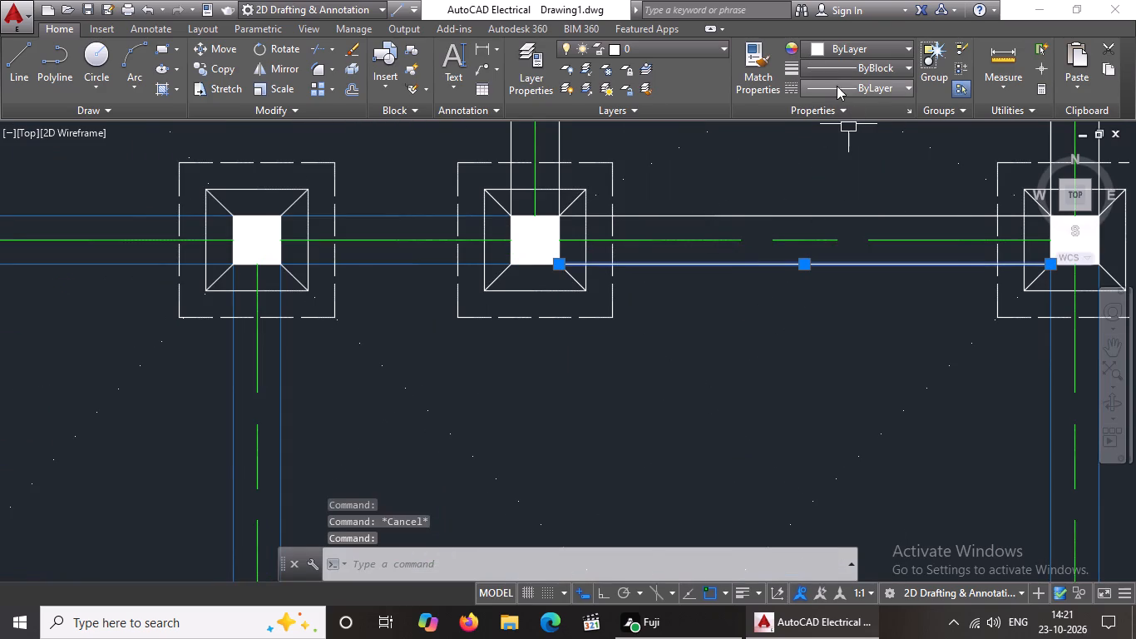
pyautogui.moveTo(832, 40); pyautogui.dragTo(833, 49)
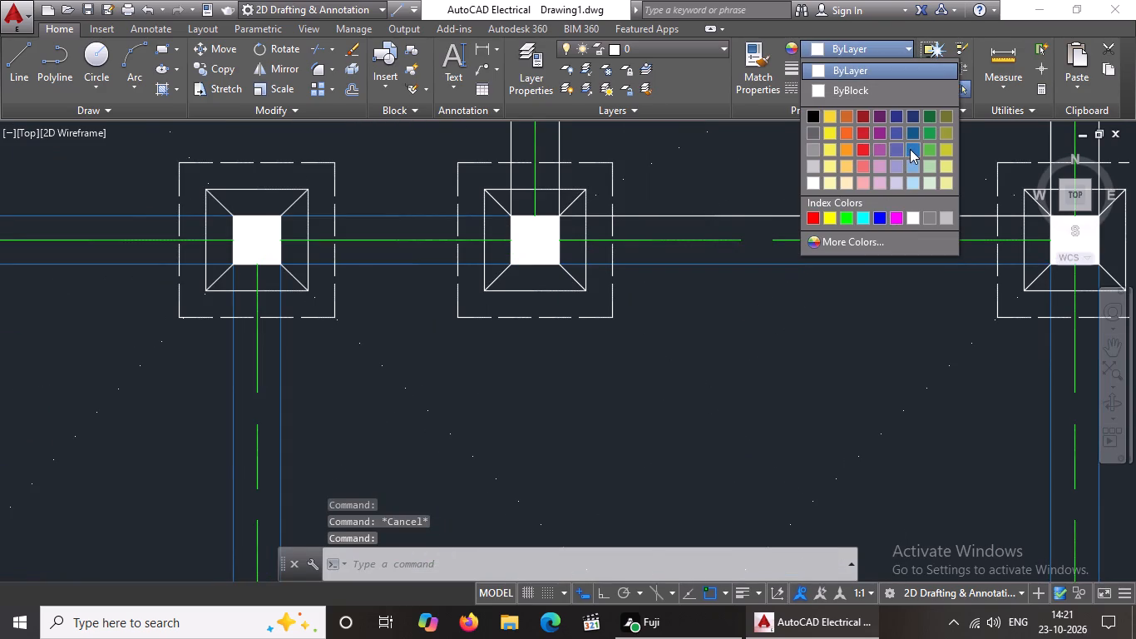
pyautogui.click(911, 148)
pyautogui.press('Escape')
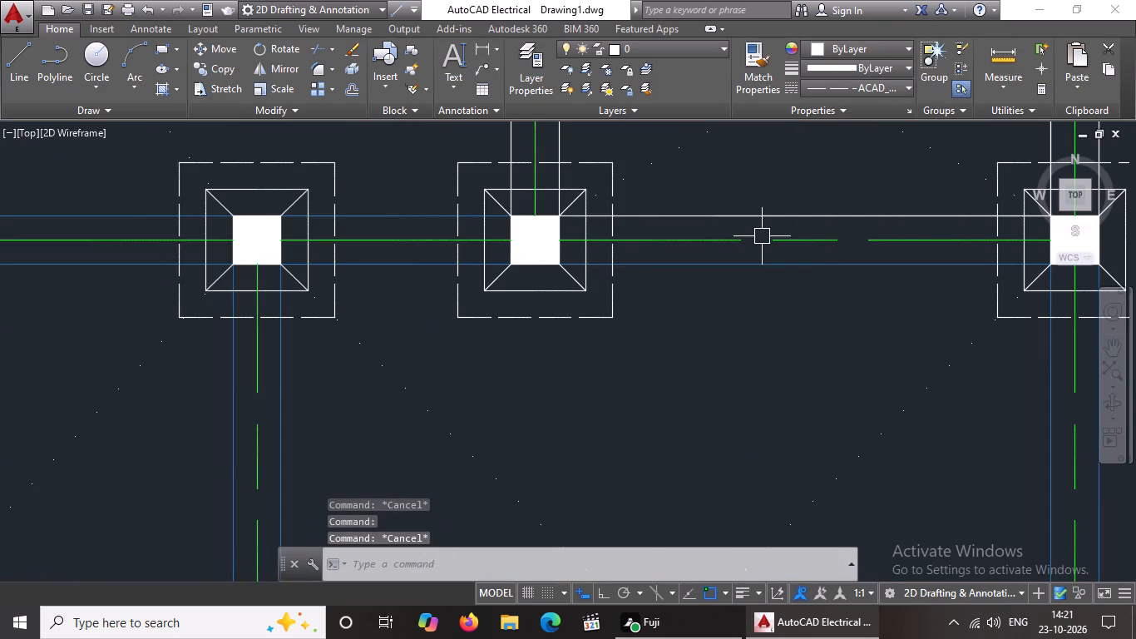
pyautogui.click(761, 215)
pyautogui.click(857, 51)
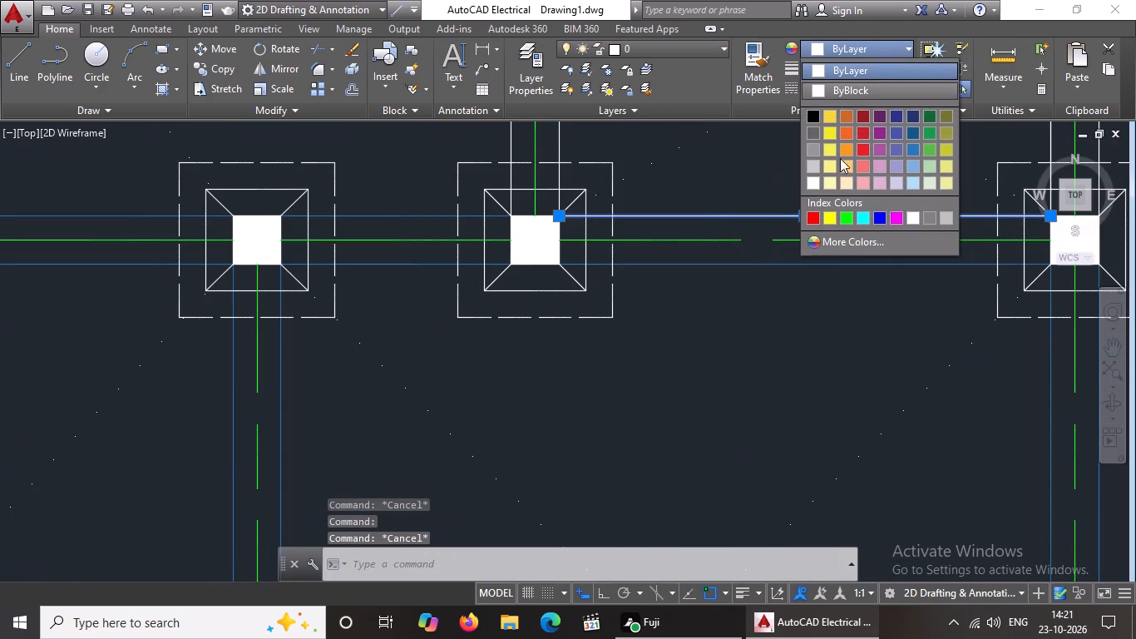
pyautogui.click(912, 146)
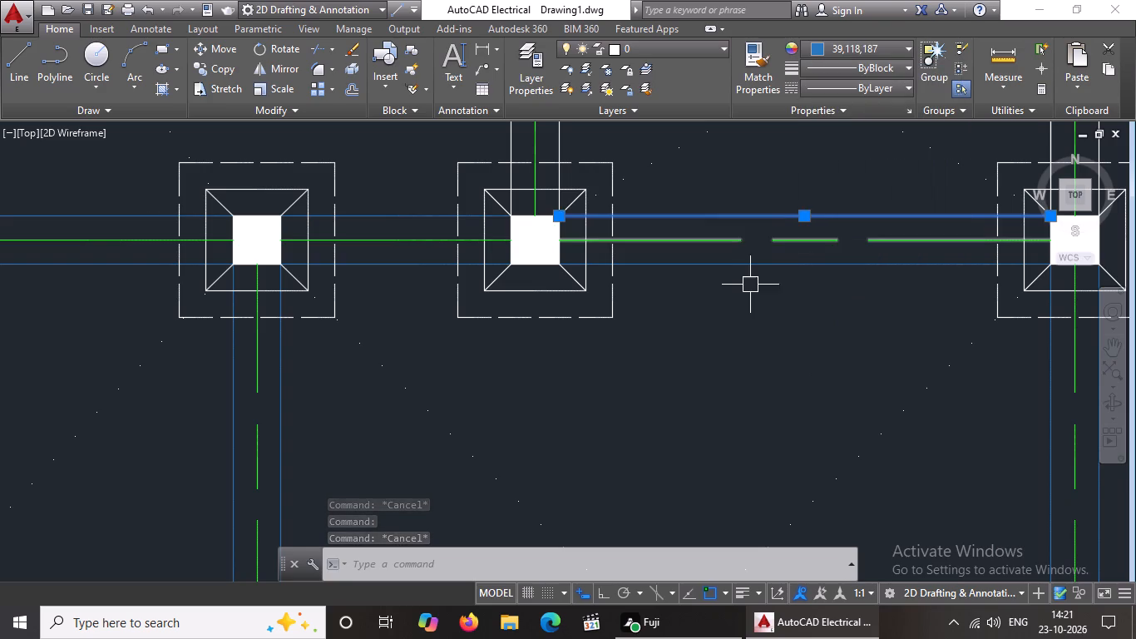
pyautogui.press('Escape')
pyautogui.scroll(-4, 748, 285)
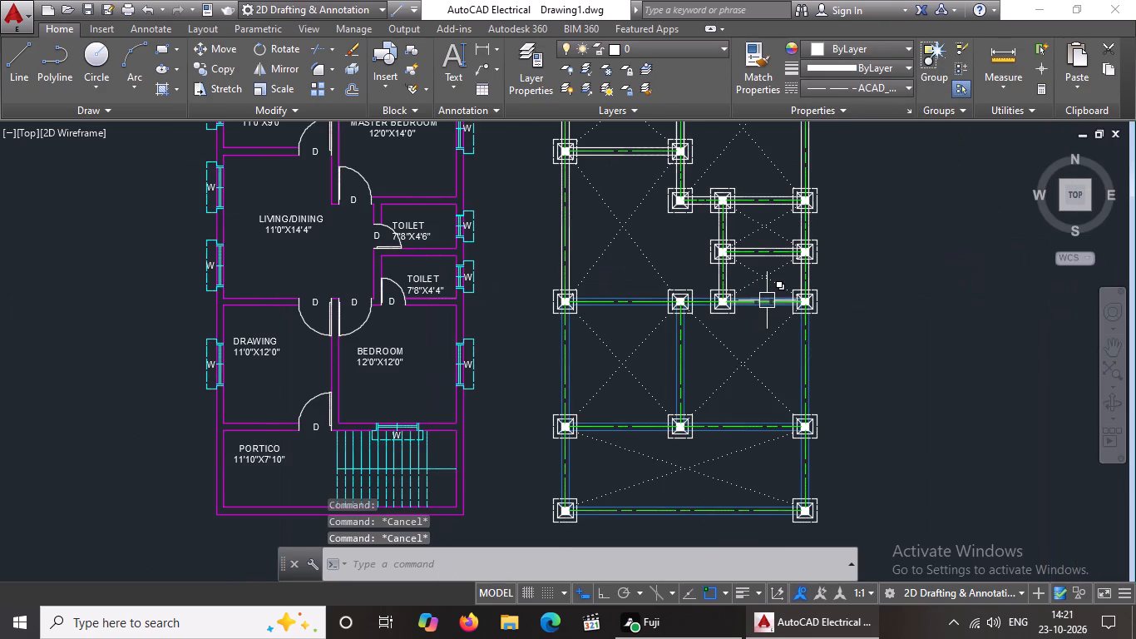
pyautogui.scroll(3, 792, 297)
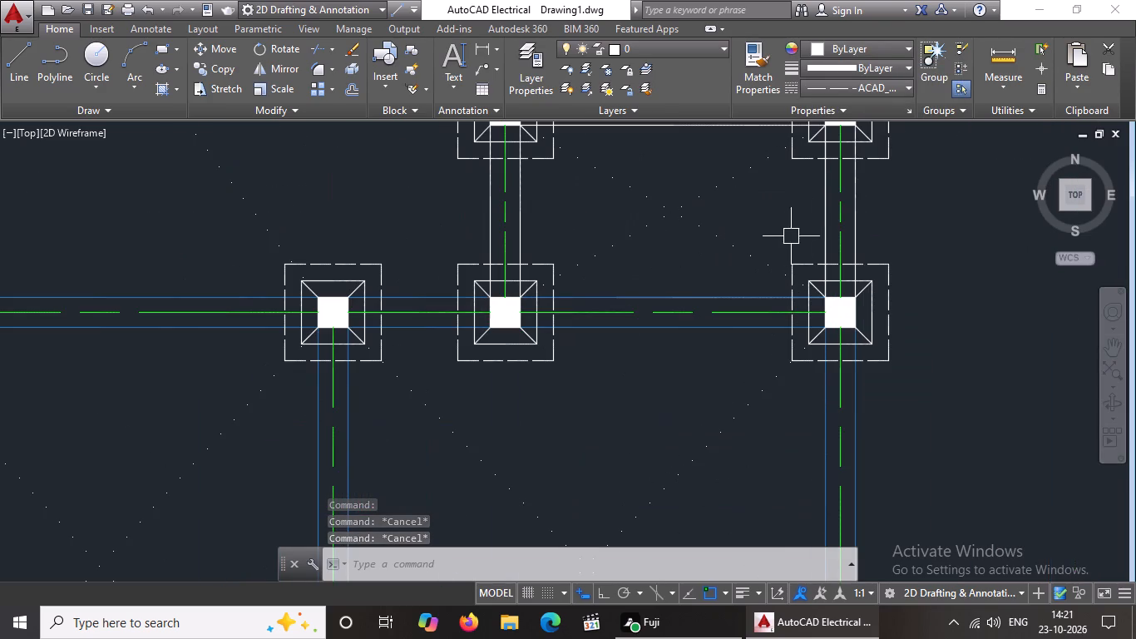
# Colour both edge lines of the easternmost vertical beam's span just north of the third horizontal beam 39,118,187.
pyautogui.click(854, 220)
pyautogui.moveTo(879, 45); pyautogui.dragTo(882, 53)
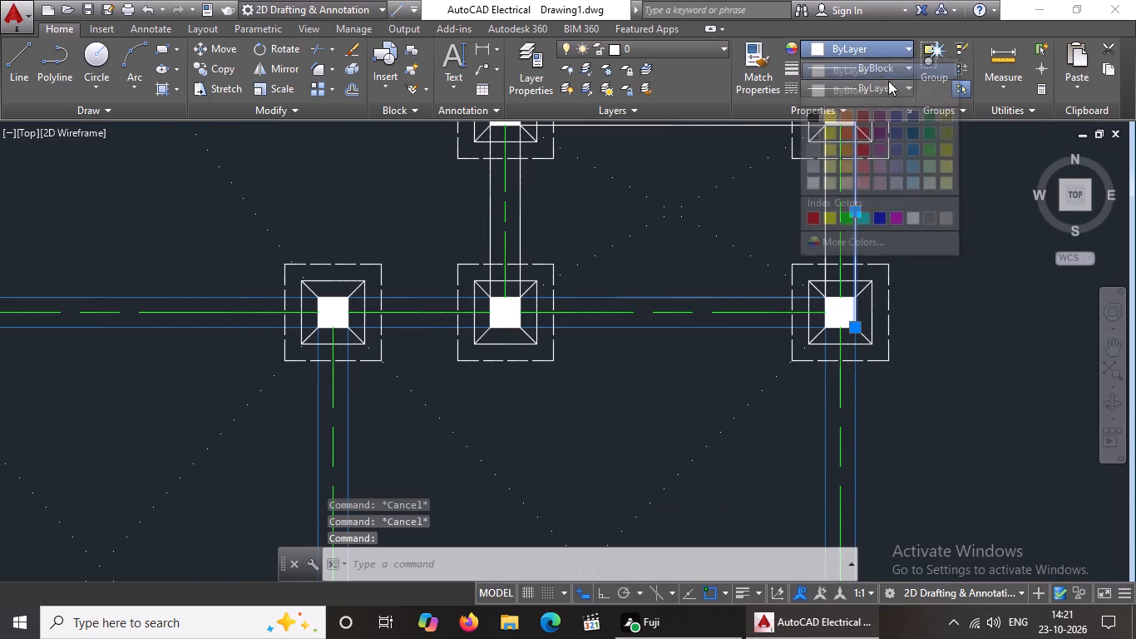
pyautogui.click(917, 146)
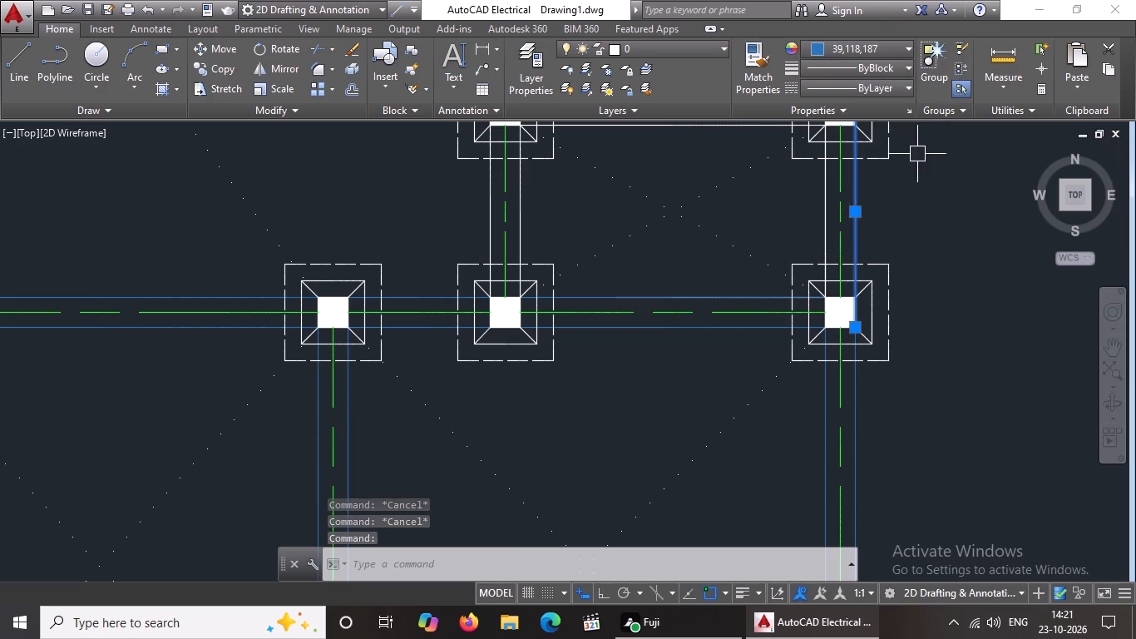
pyautogui.press('Escape')
pyautogui.click(826, 210)
pyautogui.click(880, 46)
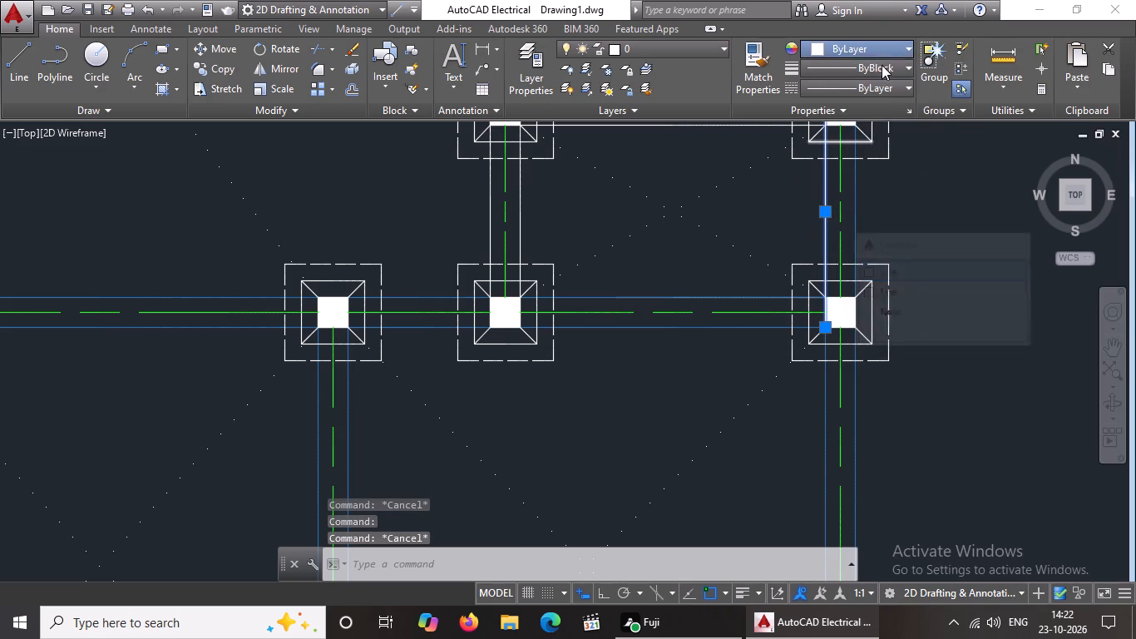
pyautogui.click(909, 147)
pyautogui.scroll(-3, 768, 230)
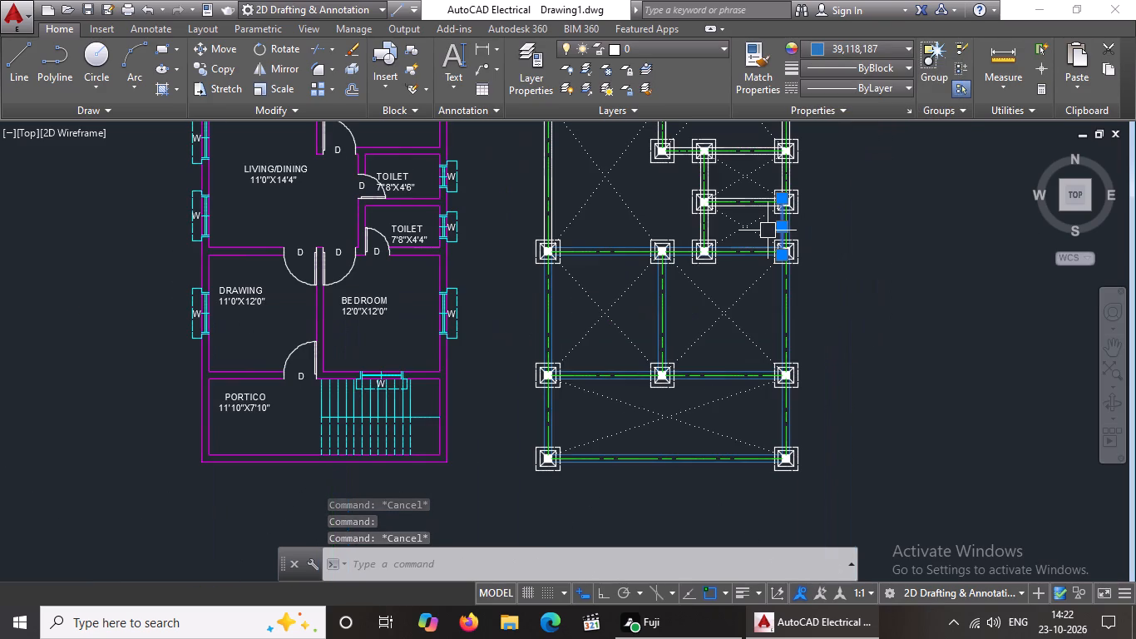
pyautogui.press('Escape')
# Set both edge lines of the inner vertical beam on the west side of the lower toilet bay to colour 39,118,187.
pyautogui.scroll(3, 728, 229)
pyautogui.moveTo(649, 230); pyautogui.dragTo(652, 229)
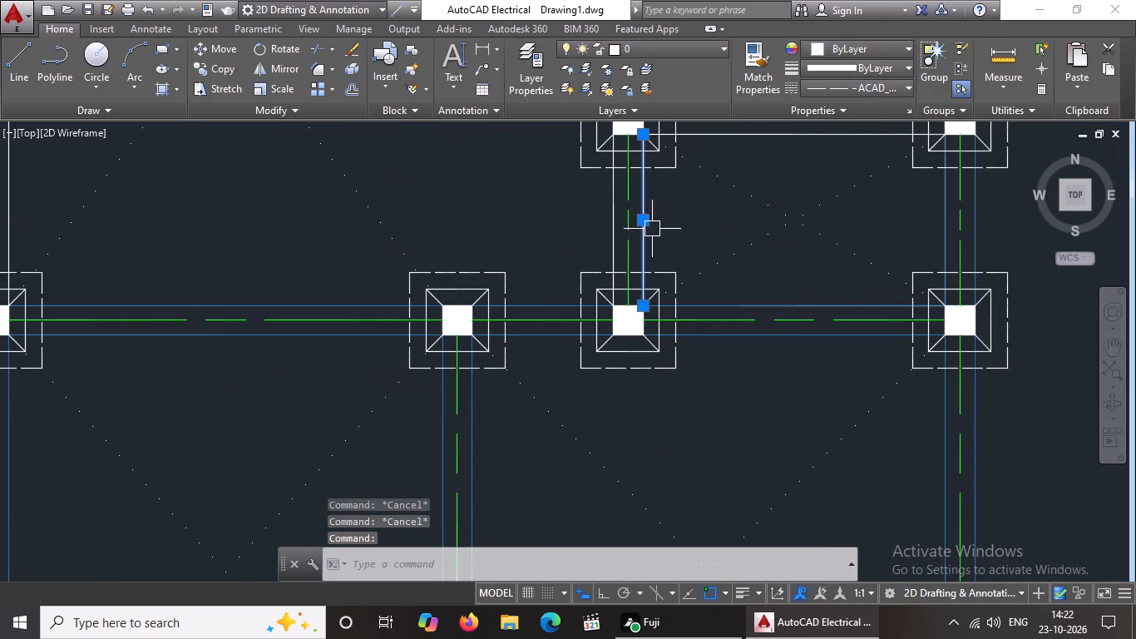
pyautogui.moveTo(652, 229); pyautogui.dragTo(657, 226)
pyautogui.click(865, 50)
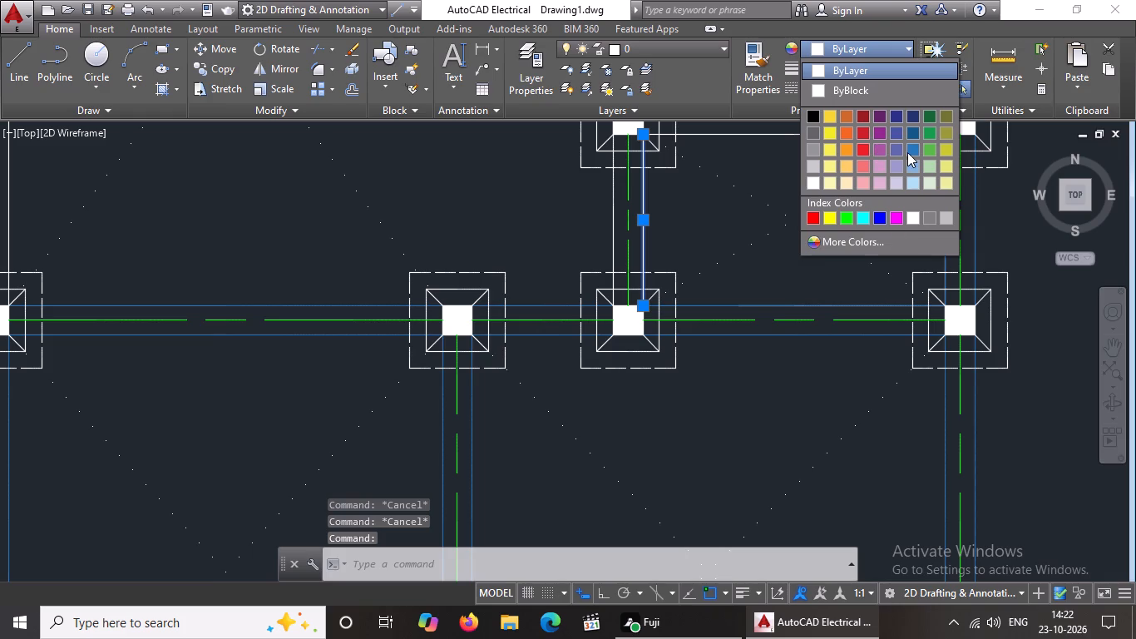
pyautogui.click(909, 146)
pyautogui.press('Escape')
pyautogui.scroll(-3, 699, 234)
pyautogui.scroll(3, 679, 225)
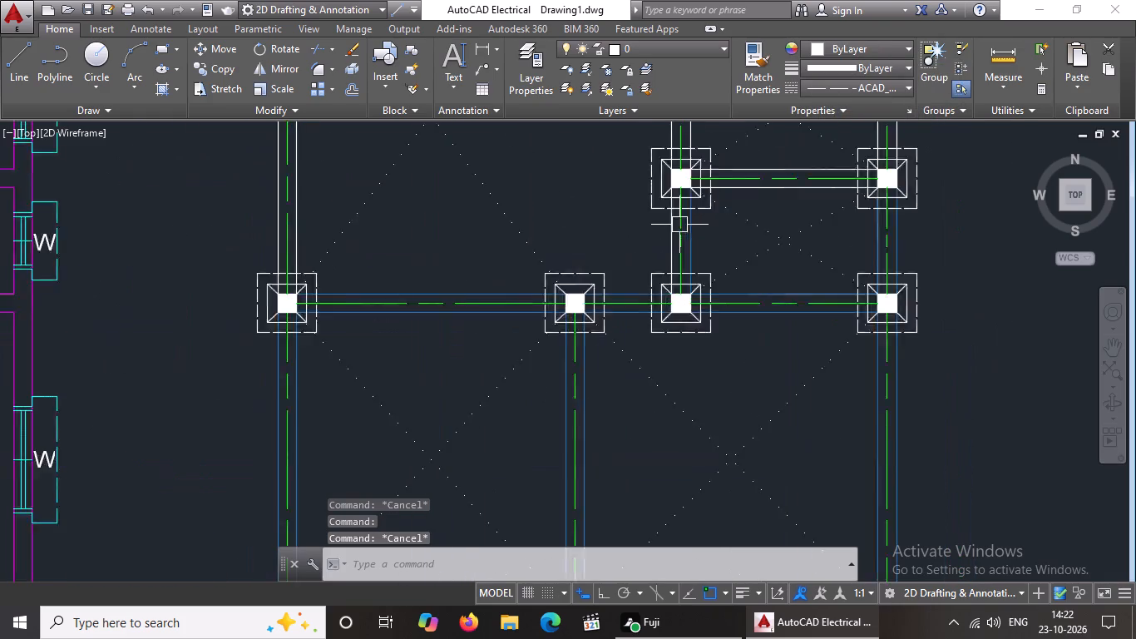
pyautogui.click(667, 248)
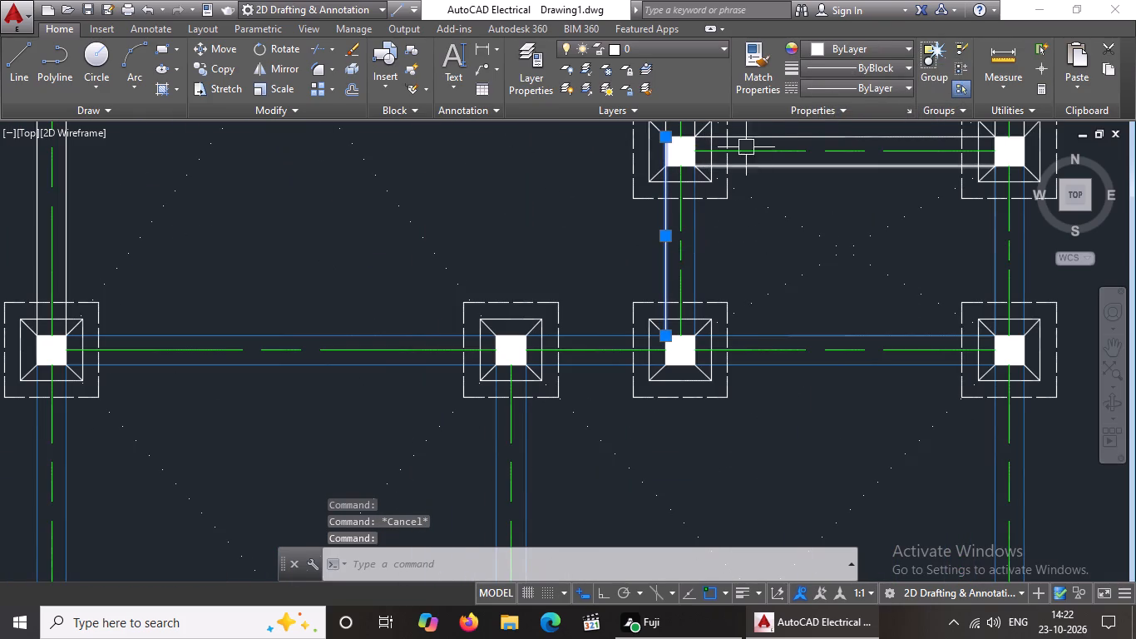
pyautogui.click(852, 44)
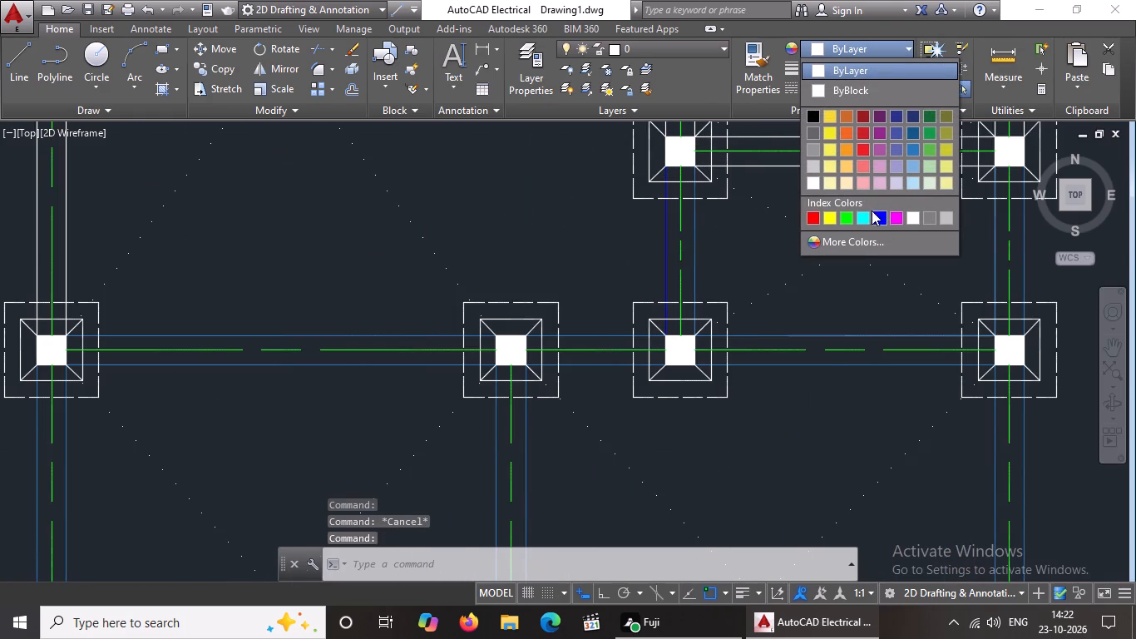
pyautogui.click(911, 148)
pyautogui.scroll(-3, 597, 309)
pyautogui.scroll(2, 586, 295)
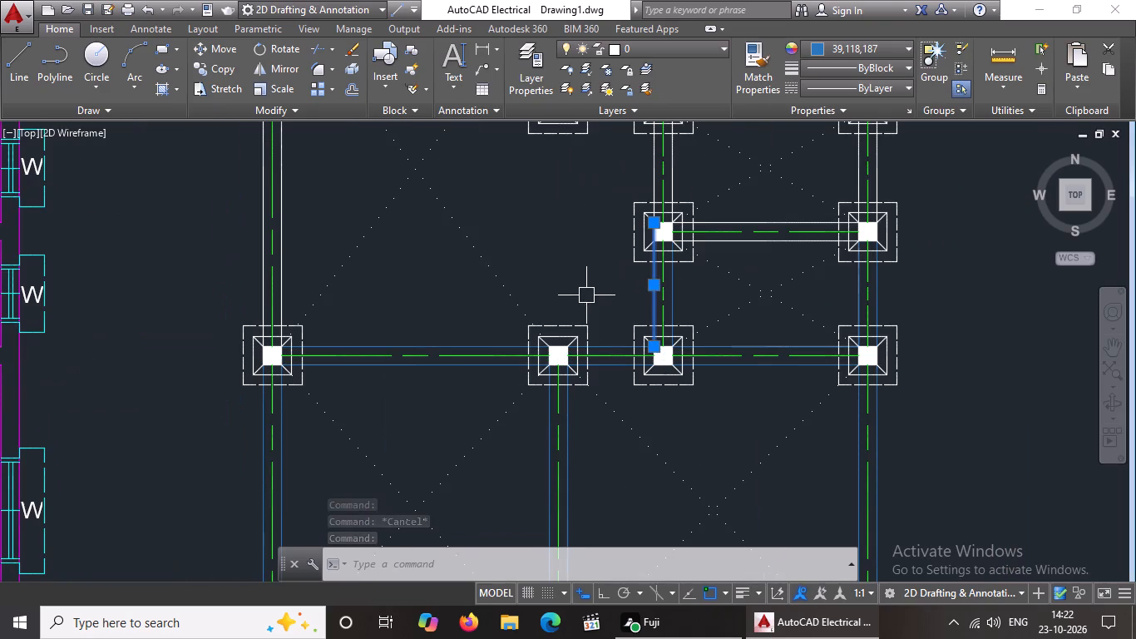
pyautogui.press('Escape')
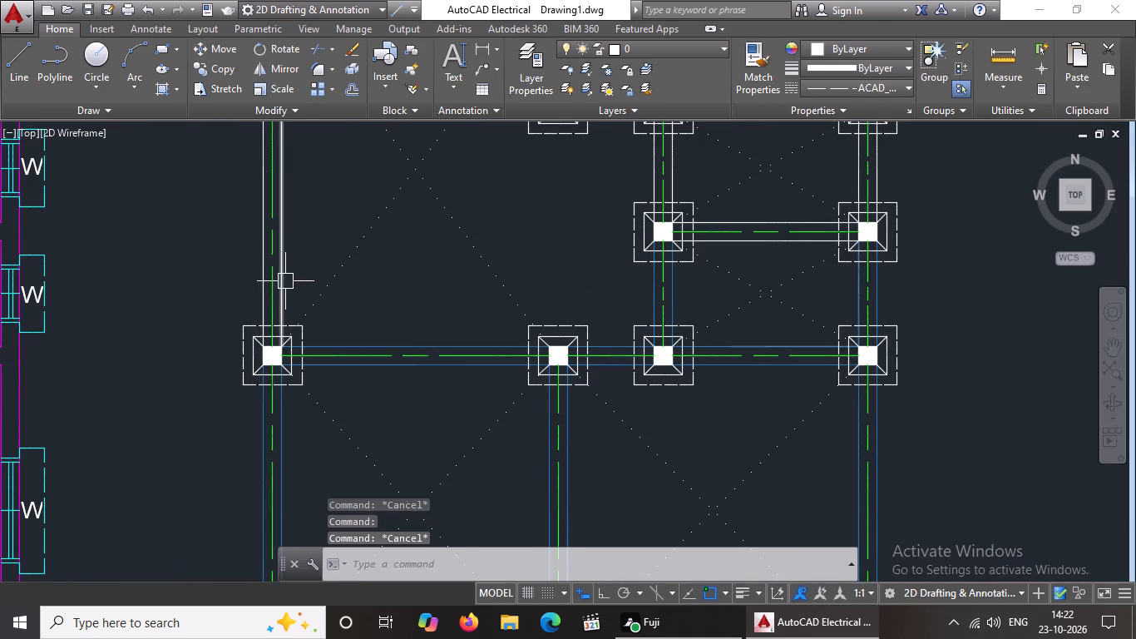
# Change both edge lines of the westernmost vertical beam's span along the living/dining bay to colour 39,118,187.
pyautogui.click(285, 282)
pyautogui.scroll(-3, 434, 267)
pyautogui.scroll(2, 371, 228)
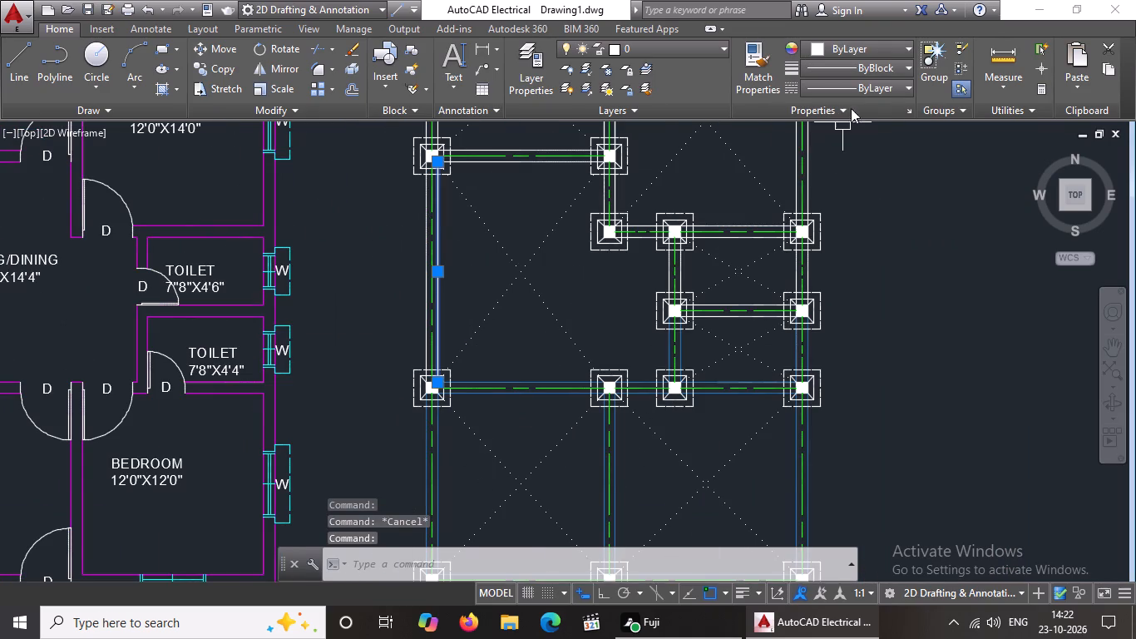
pyautogui.click(841, 49)
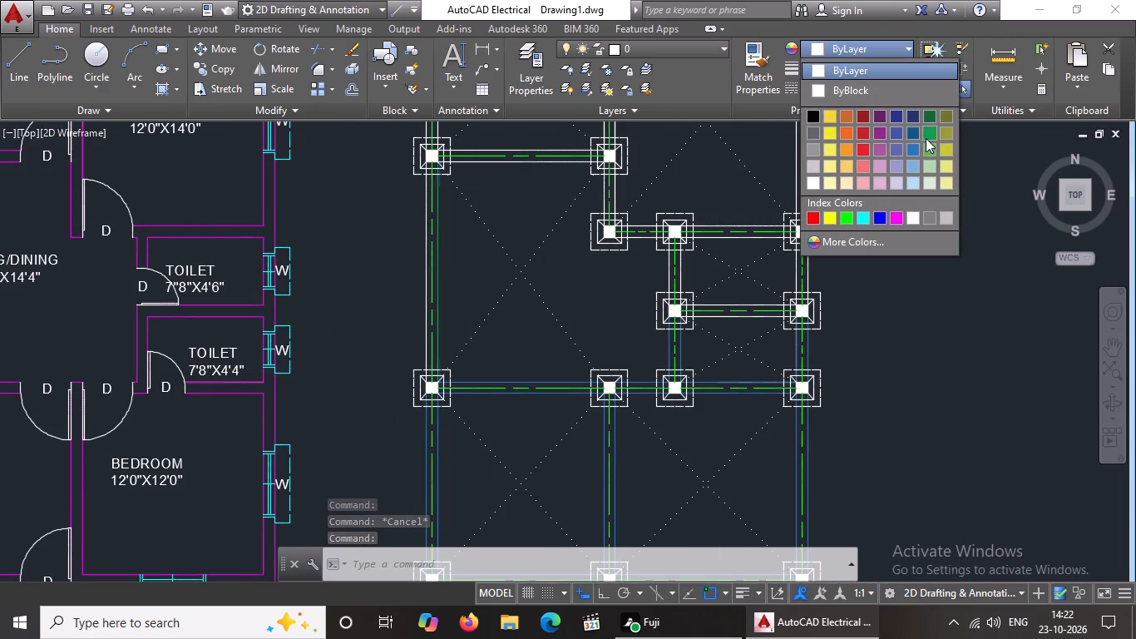
pyautogui.click(913, 149)
pyautogui.press('Escape')
pyautogui.scroll(2, 430, 275)
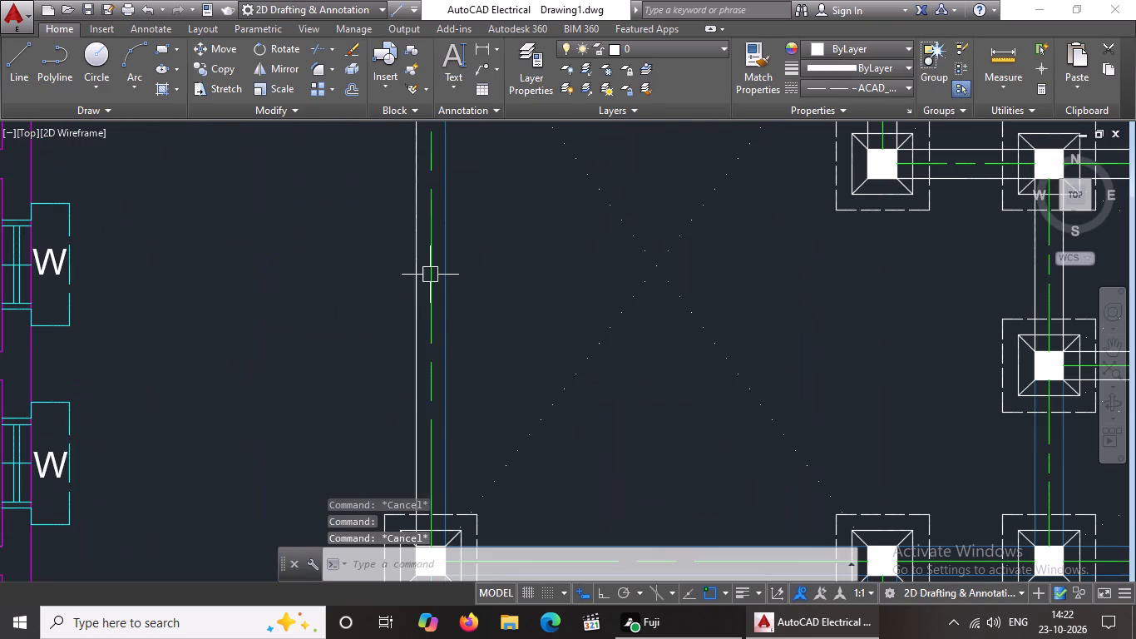
pyautogui.click(422, 270)
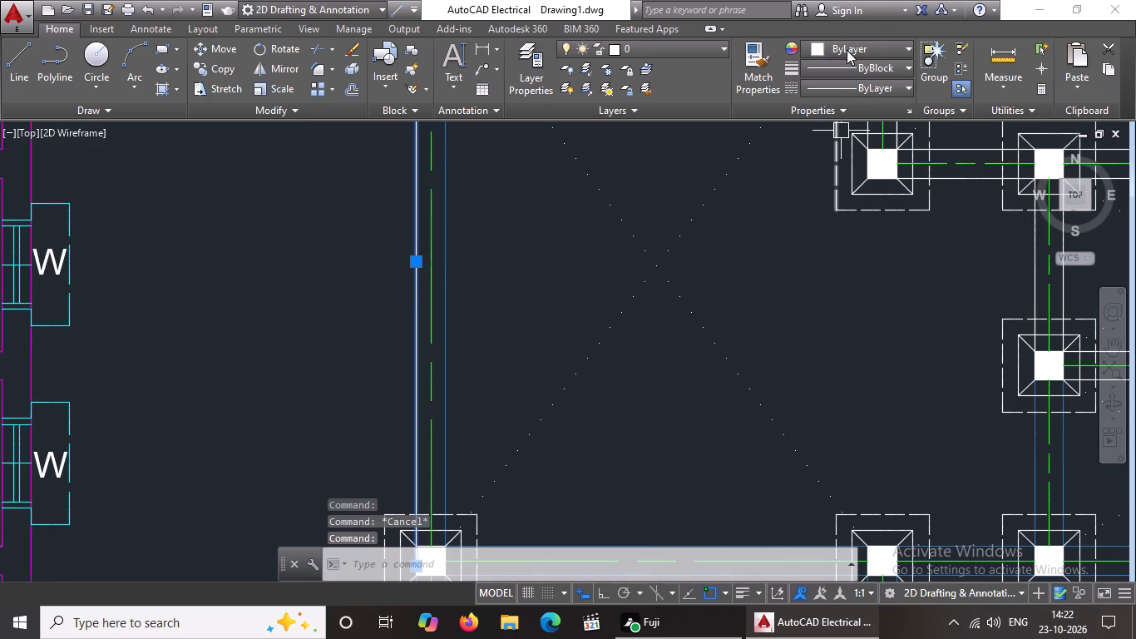
pyautogui.click(847, 50)
pyautogui.click(911, 148)
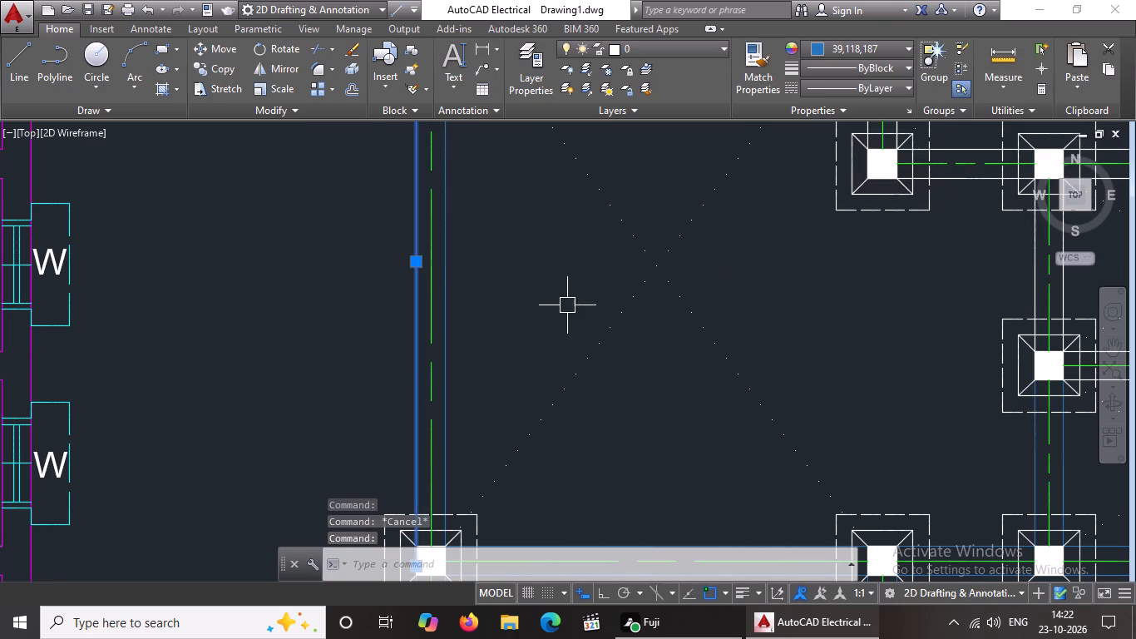
pyautogui.scroll(-3, 566, 305)
pyautogui.press('Escape')
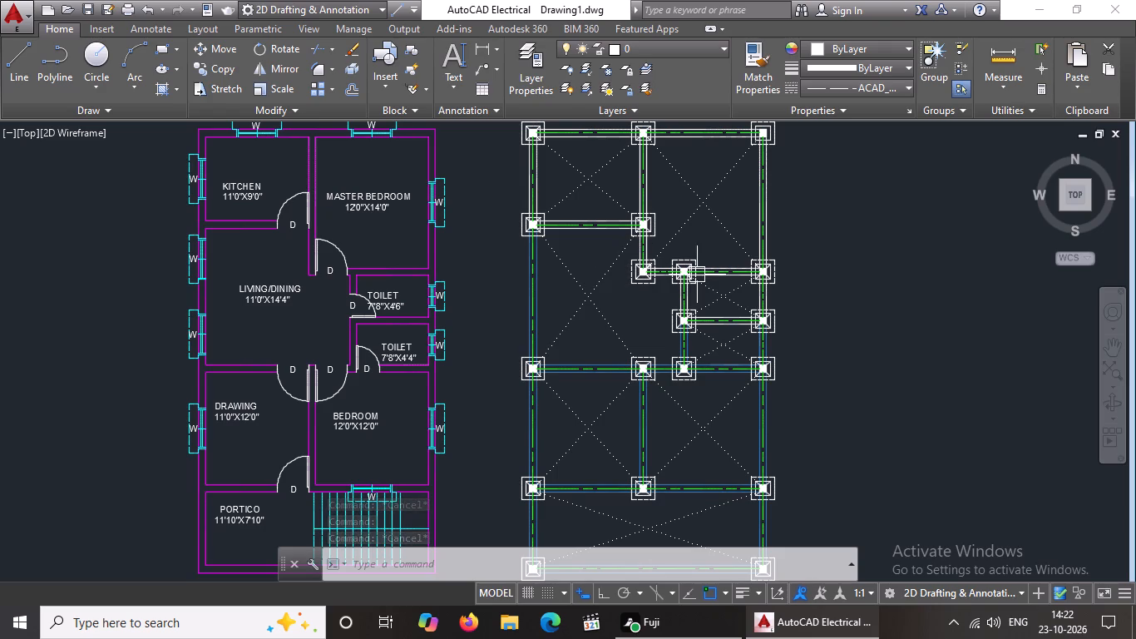
# Colour both edge lines of the inner vertical beam on the west side of the upper toilet bay 39,118,187.
pyautogui.scroll(2, 694, 344)
pyautogui.click(655, 234)
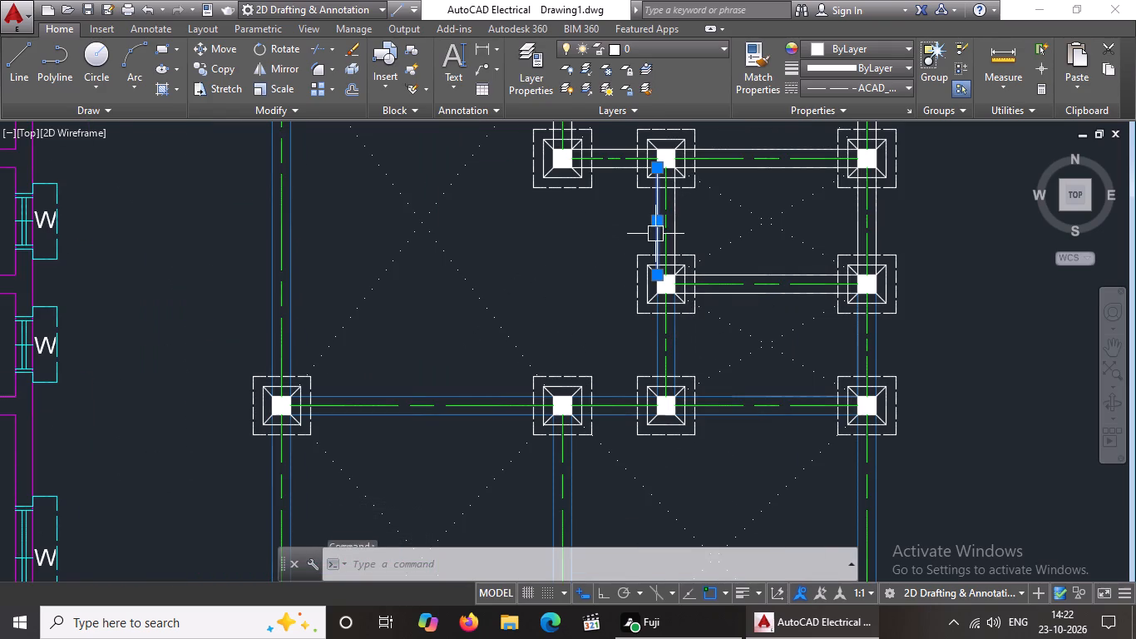
pyautogui.click(856, 43)
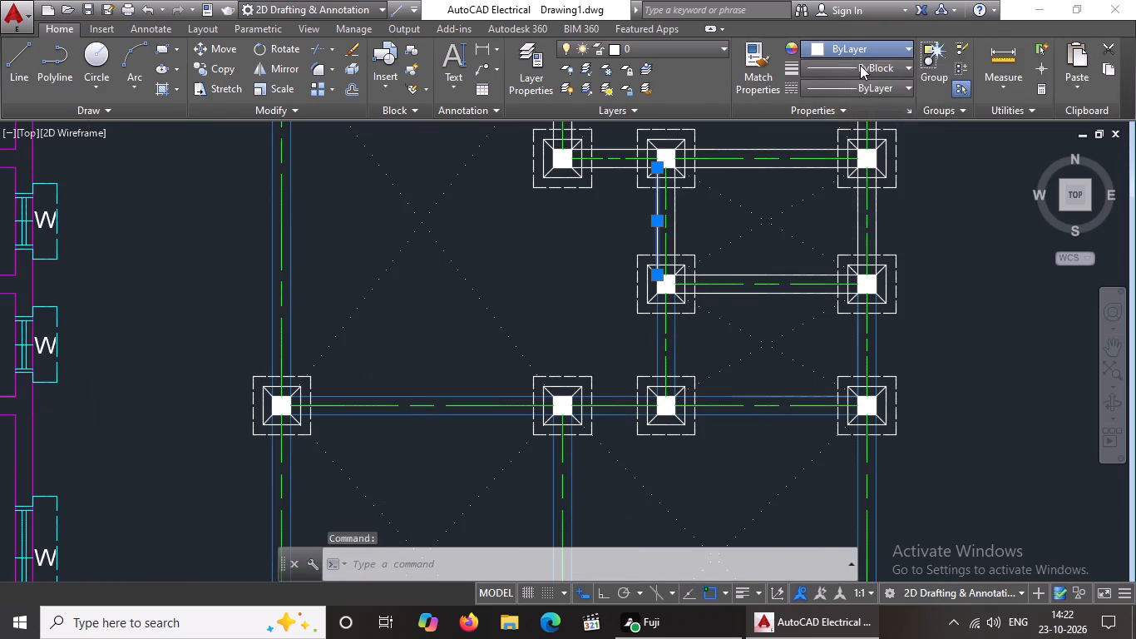
pyautogui.click(913, 148)
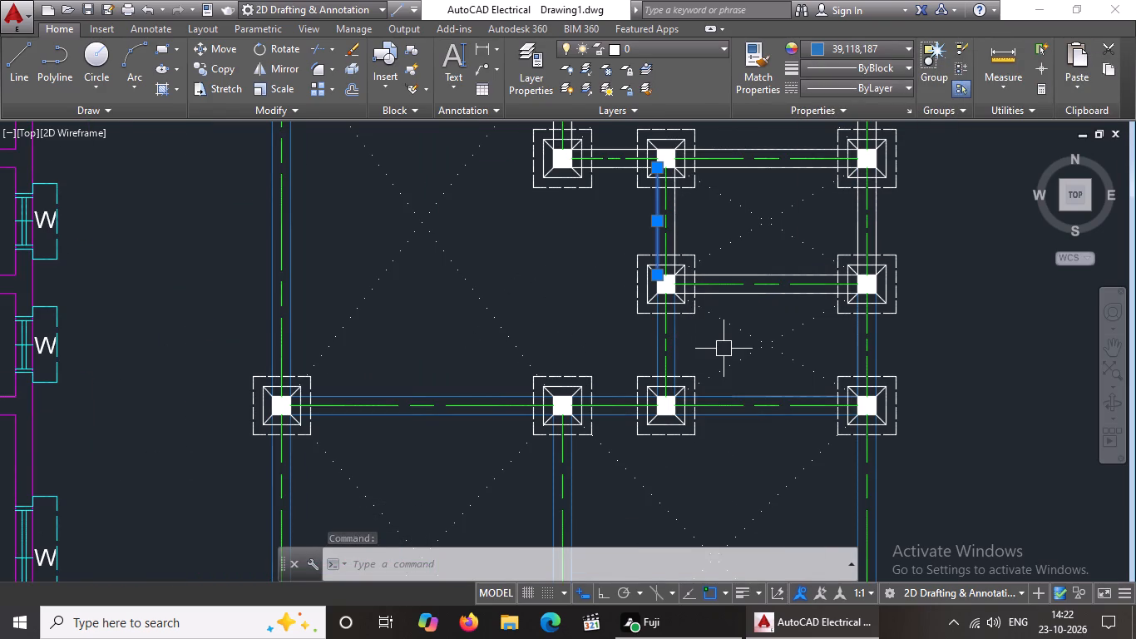
pyautogui.press('Escape')
pyautogui.click(676, 229)
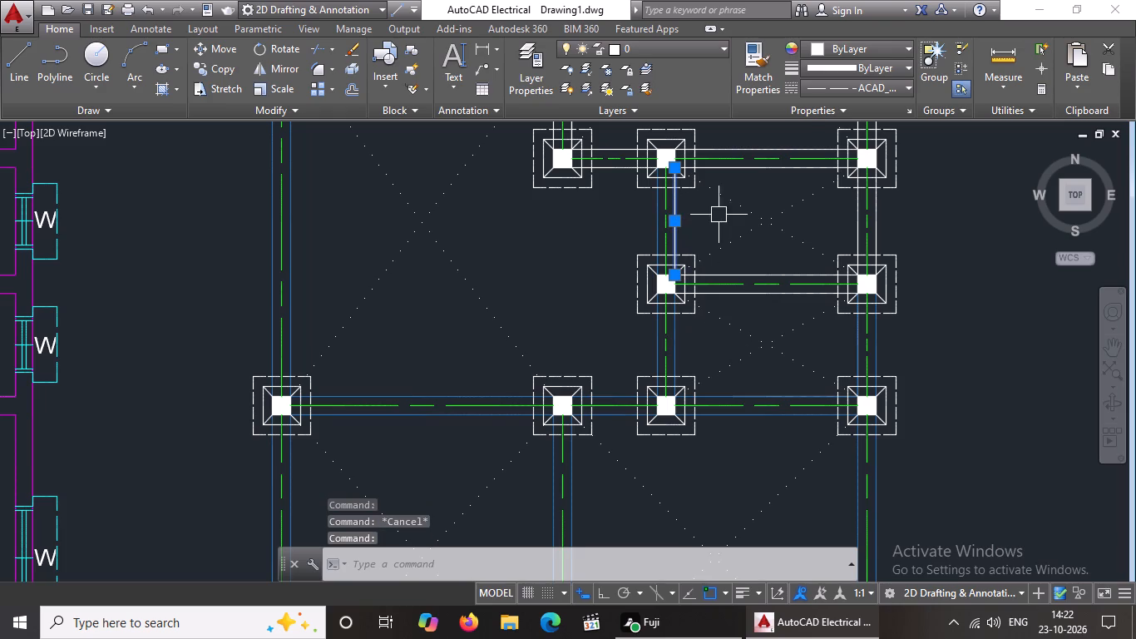
pyautogui.click(839, 51)
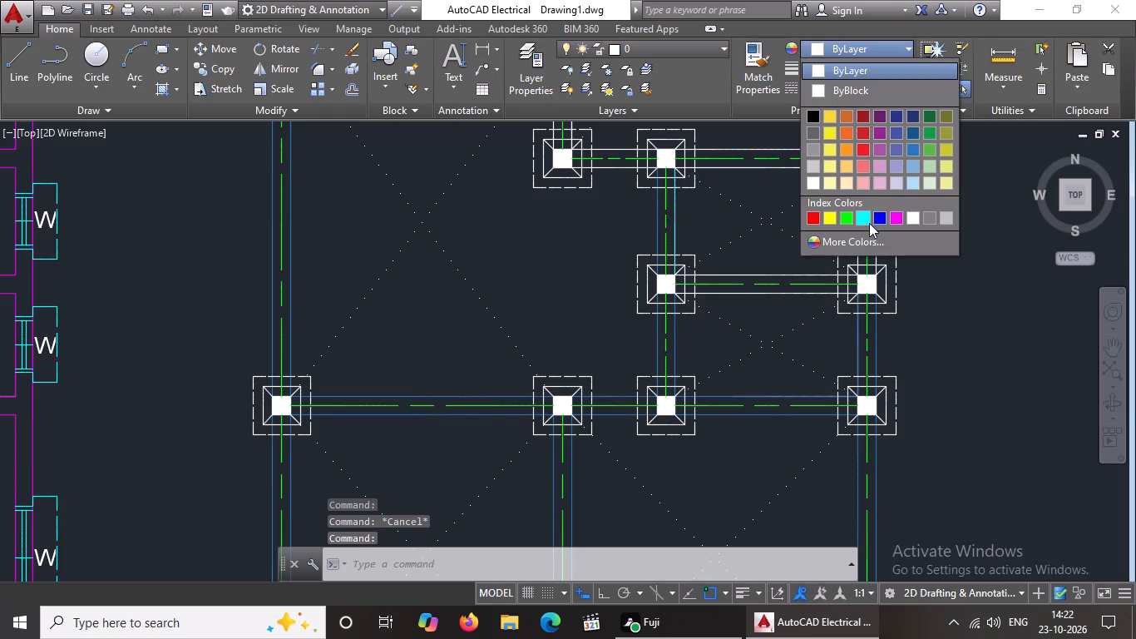
pyautogui.click(913, 147)
pyautogui.scroll(-1, 559, 330)
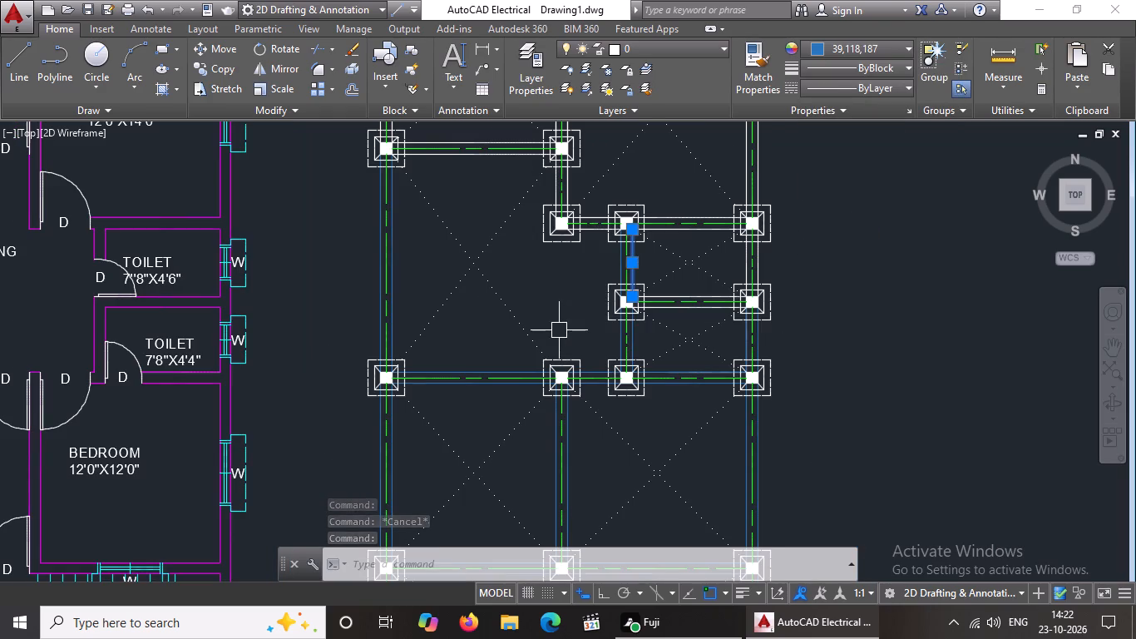
pyautogui.press('Escape')
# Set the lower and upper edge lines of the short horizontal beam between the two toilet bays to colour 39,118,187.
pyautogui.scroll(3, 732, 325)
pyautogui.scroll(-2, 756, 329)
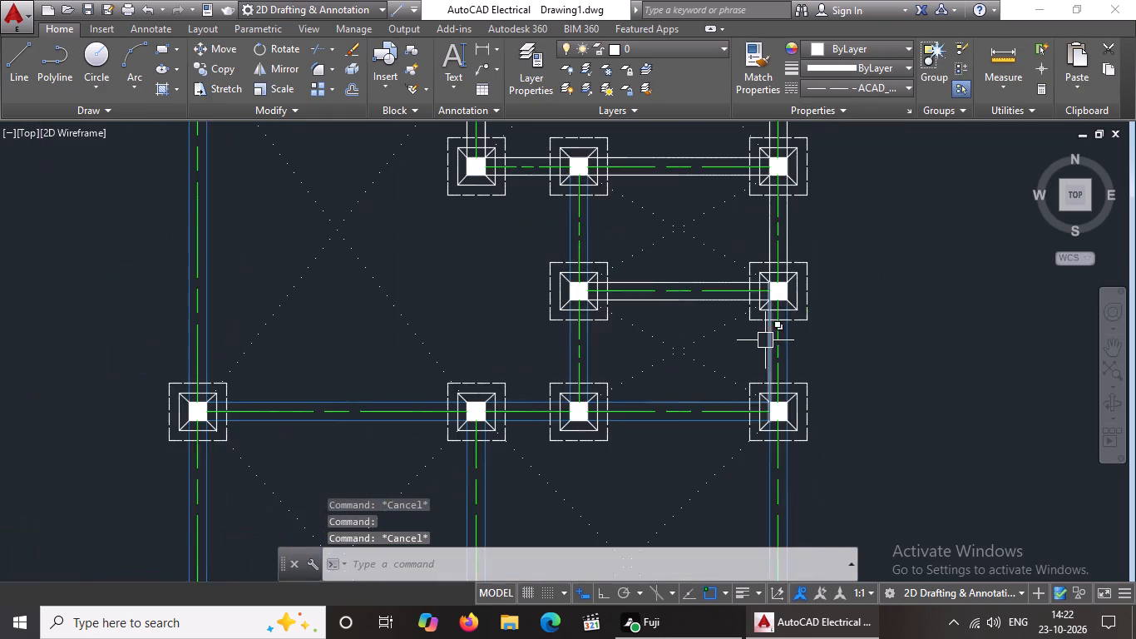
pyautogui.scroll(3, 792, 235)
pyautogui.scroll(-3, 622, 278)
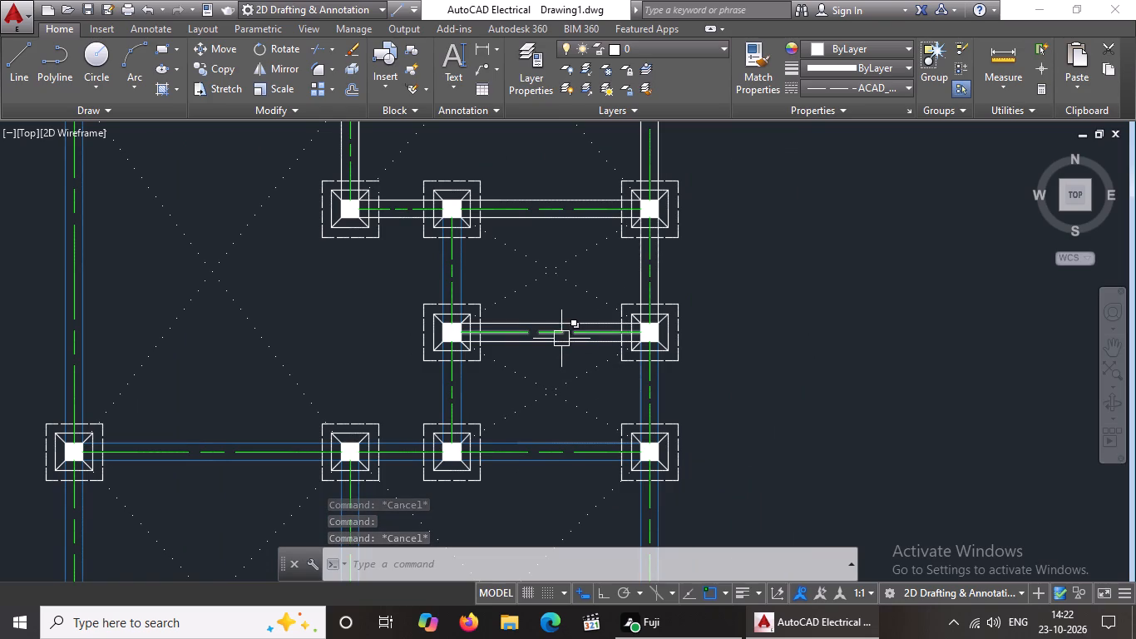
pyautogui.click(560, 346)
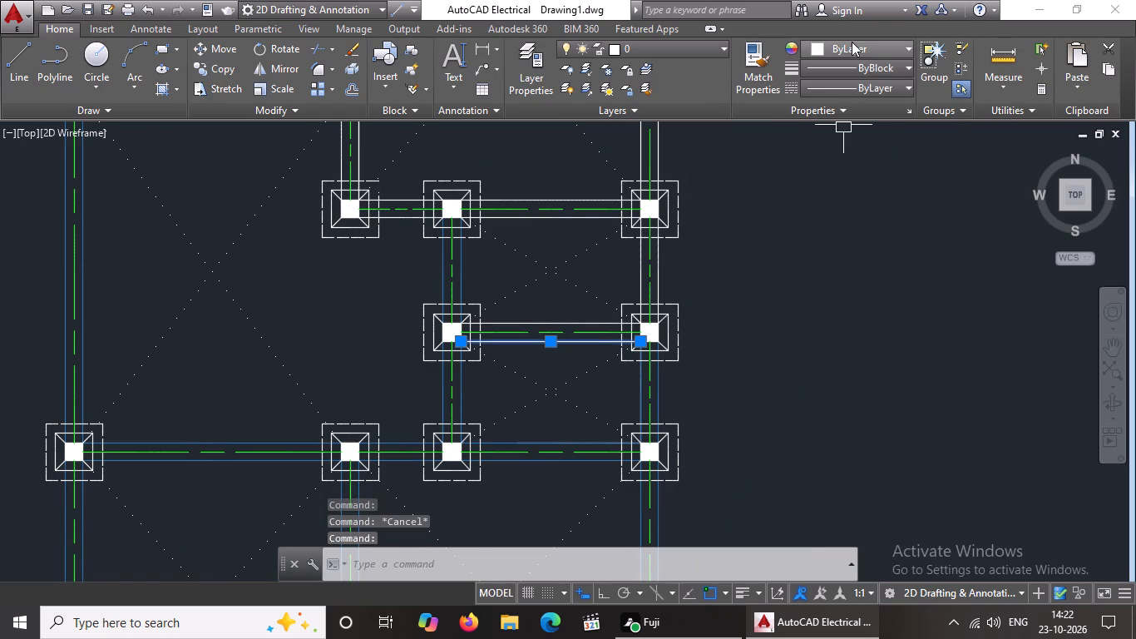
pyautogui.moveTo(852, 42); pyautogui.dragTo(852, 51)
pyautogui.moveTo(912, 150); pyautogui.dragTo(912, 166)
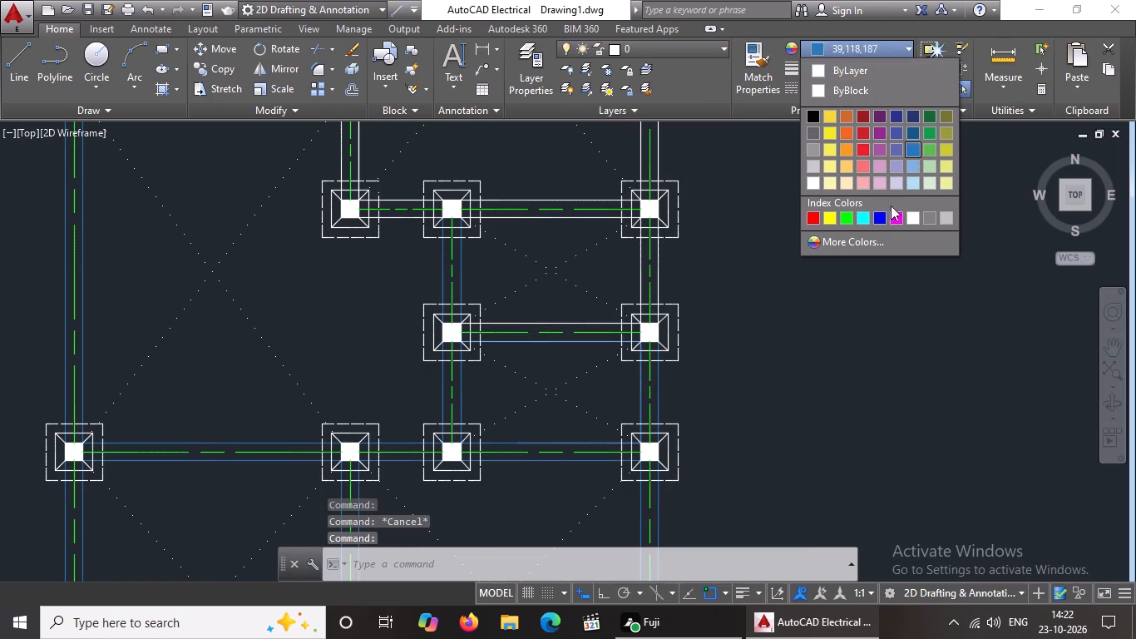
pyautogui.press('Escape')
pyautogui.click(550, 322)
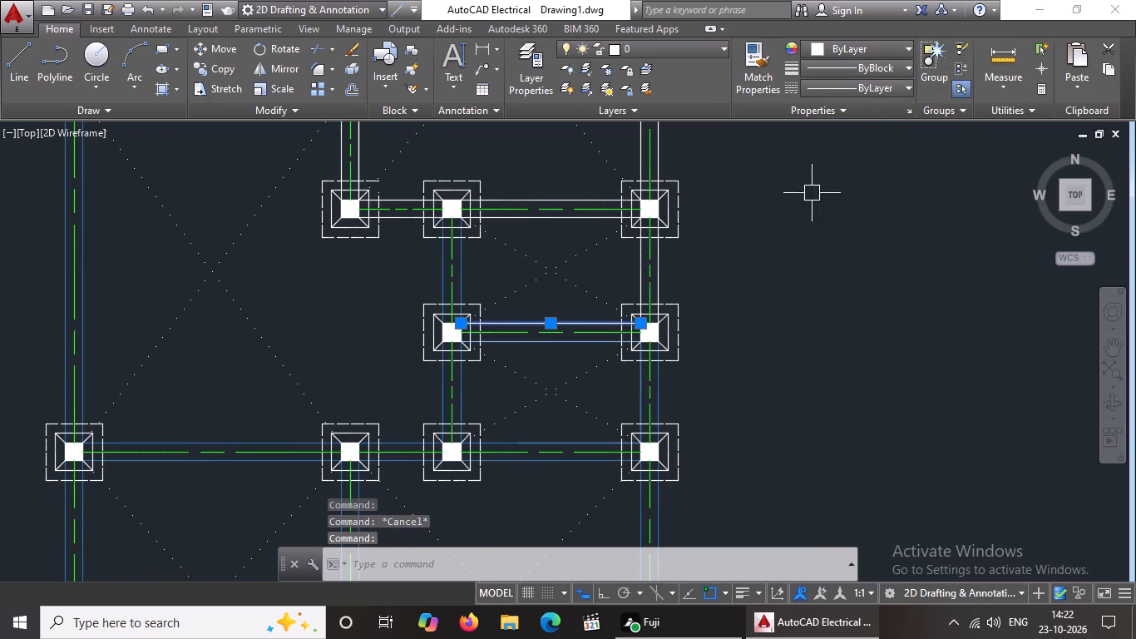
pyautogui.click(866, 48)
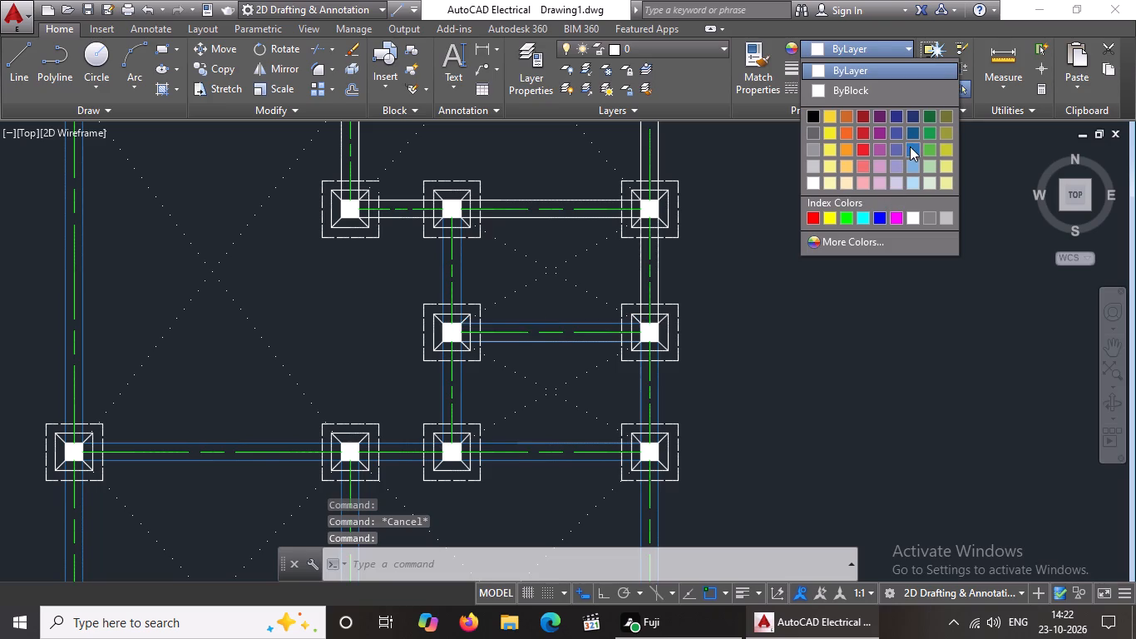
pyautogui.click(910, 146)
pyautogui.scroll(-1, 537, 298)
pyautogui.press('Escape')
# Change both edge lines of the easternmost vertical beam's span beside the upper toilet bay to colour 39,118,187.
pyautogui.scroll(2, 548, 297)
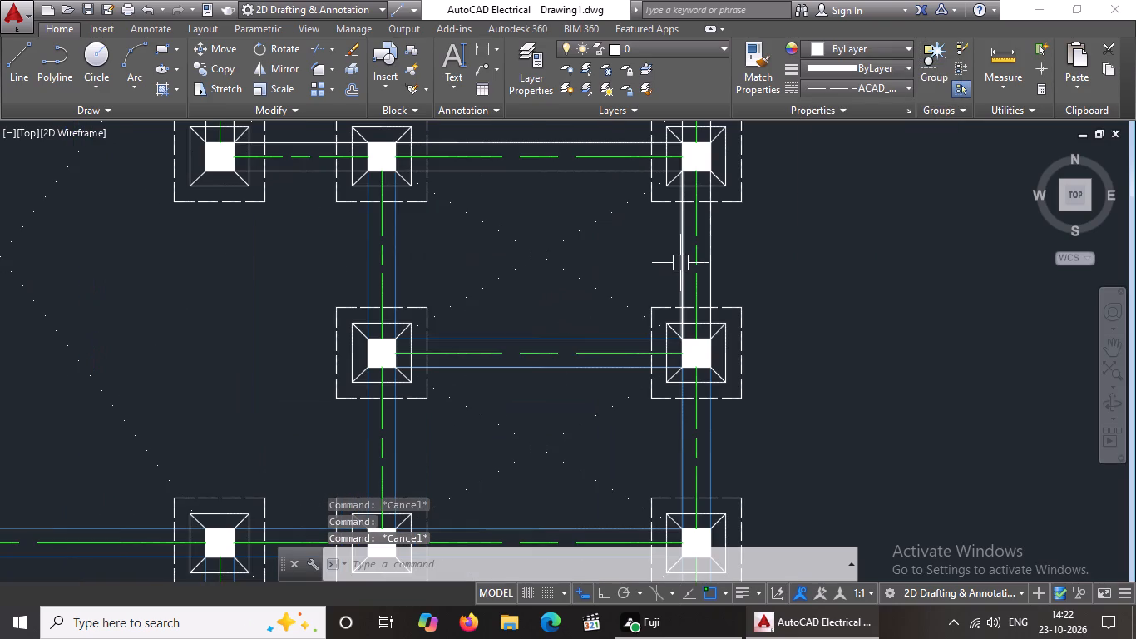
pyautogui.click(682, 261)
pyautogui.click(840, 51)
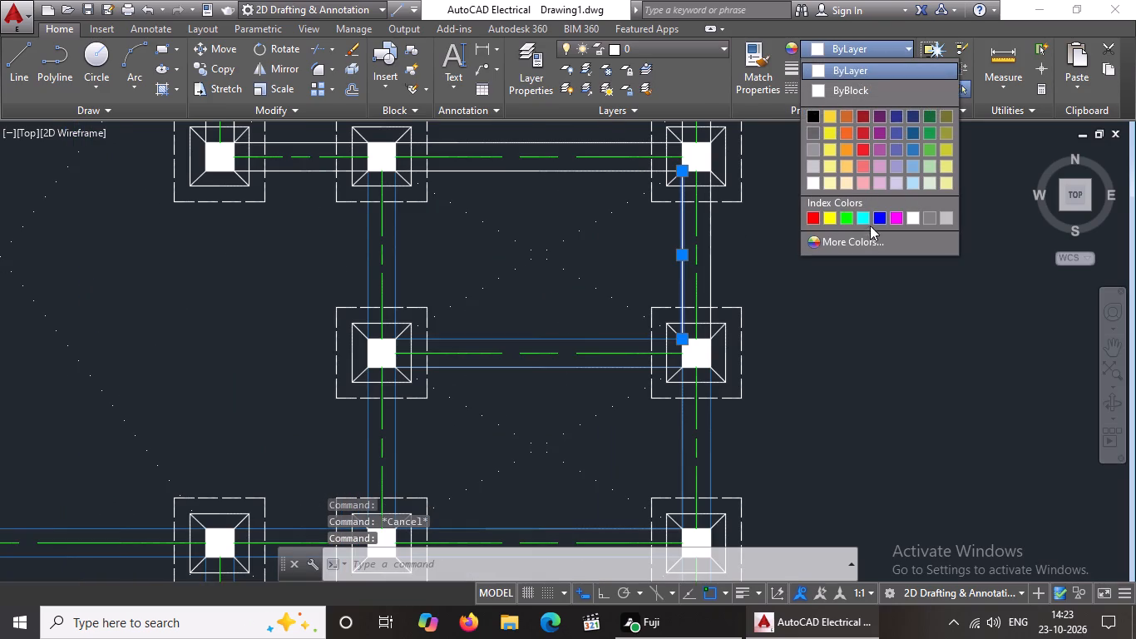
pyautogui.click(909, 148)
pyautogui.press('Escape')
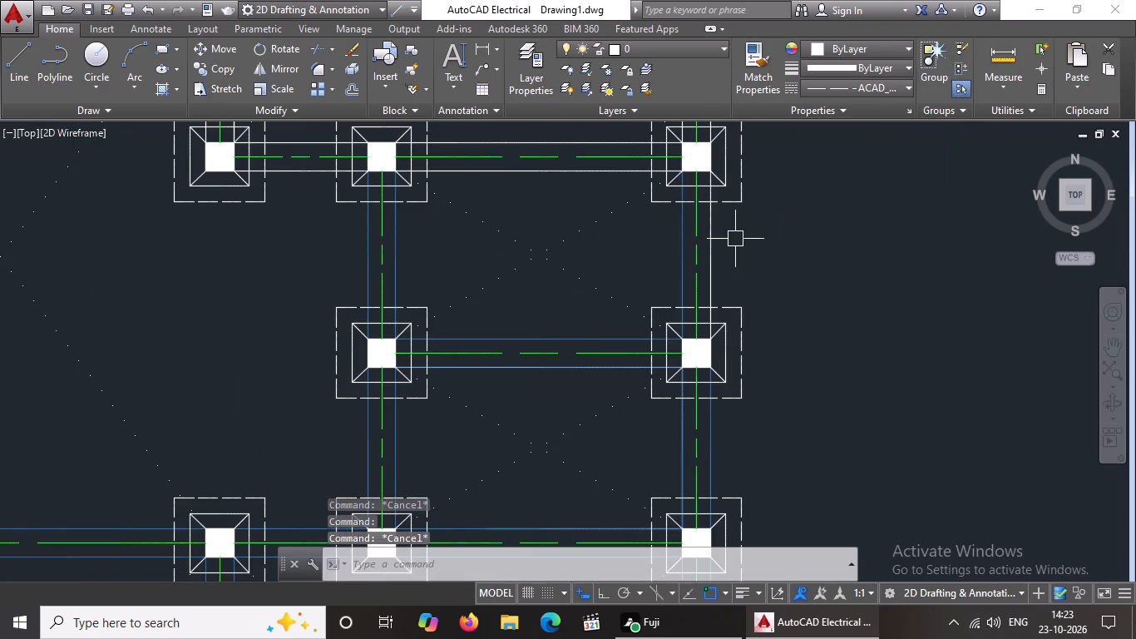
pyautogui.click(711, 256)
pyautogui.click(850, 47)
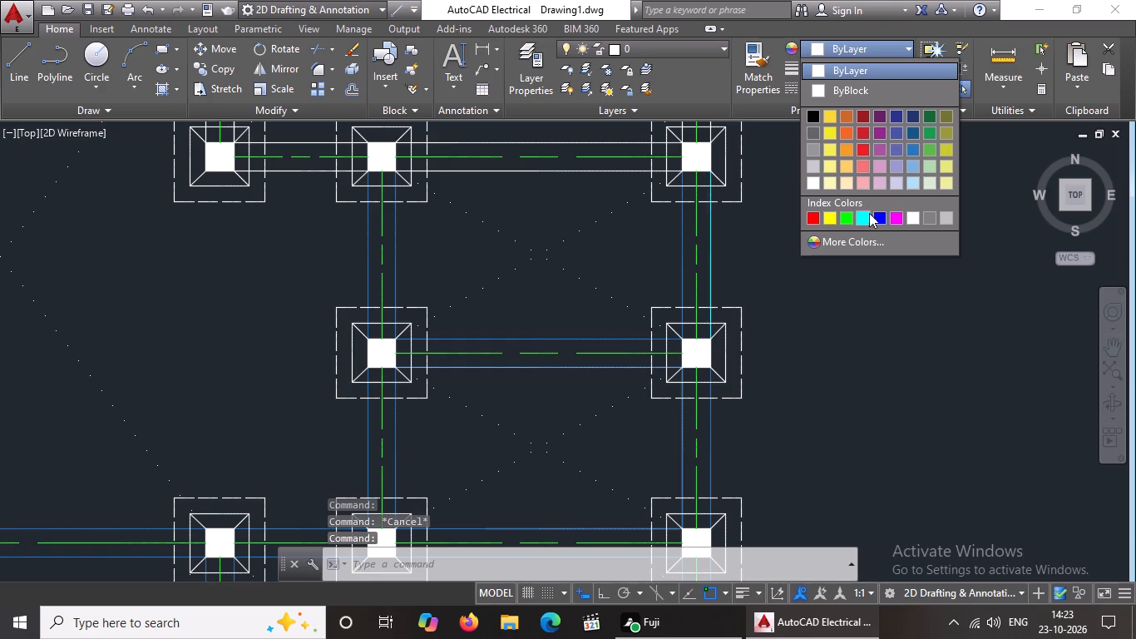
pyautogui.click(908, 146)
pyautogui.scroll(-4, 726, 291)
pyautogui.scroll(3, 750, 293)
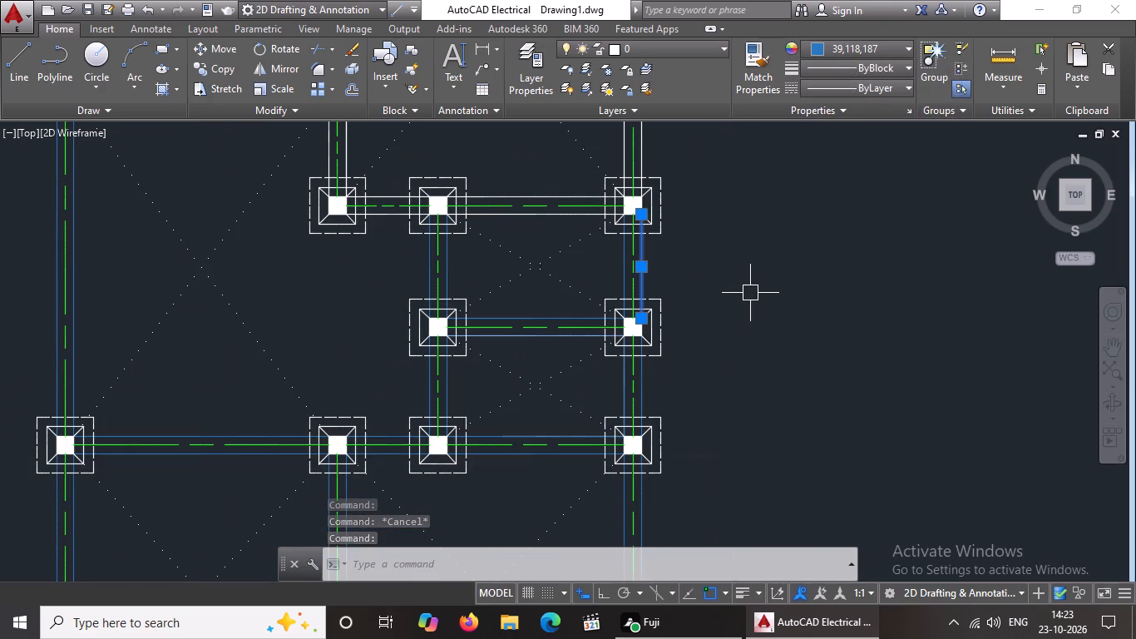
pyautogui.press('Escape')
pyautogui.scroll(-2, 699, 287)
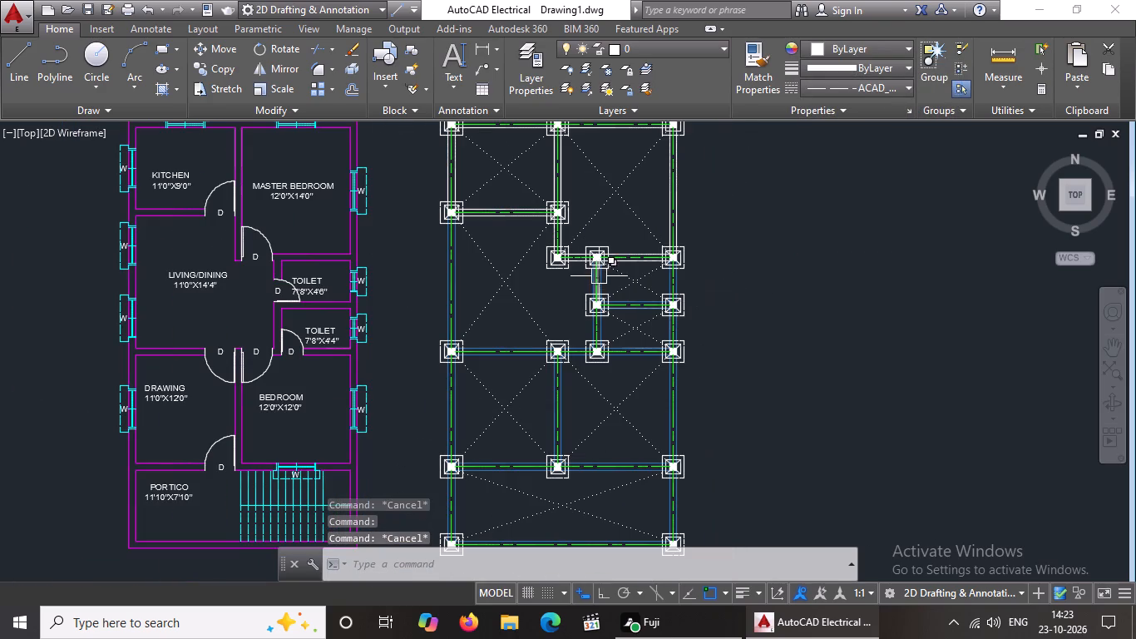
# Colour the short western lower edge line and the full-length upper edge line of the horizontal beam north of the upper toilet 39,118,187.
pyautogui.scroll(4, 585, 257)
pyautogui.click(526, 274)
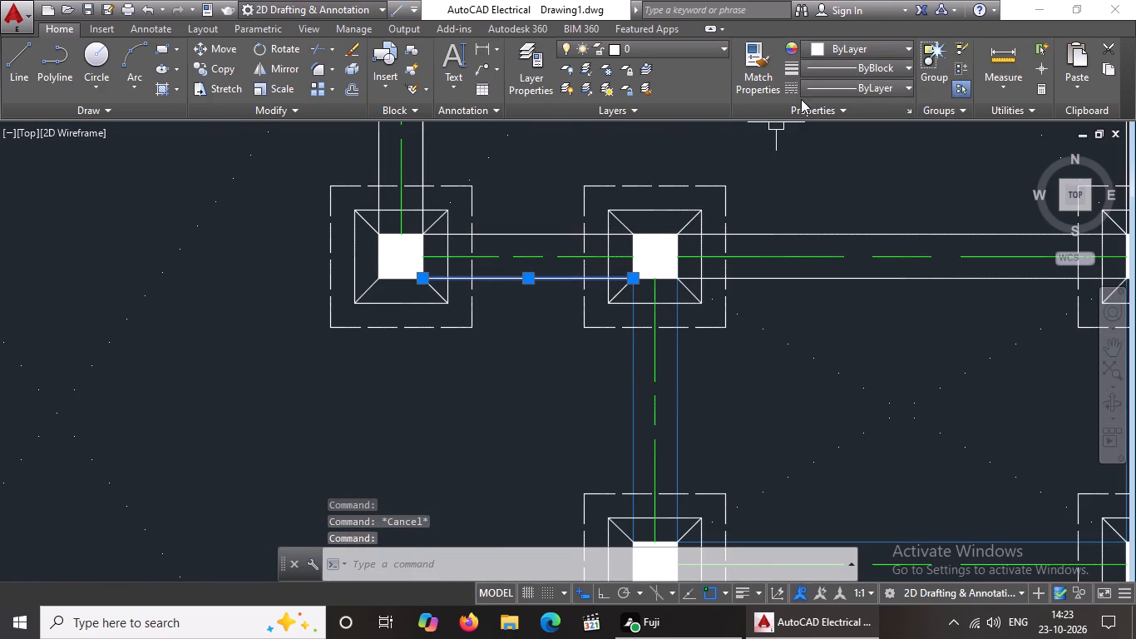
pyautogui.click(842, 42)
pyautogui.click(911, 146)
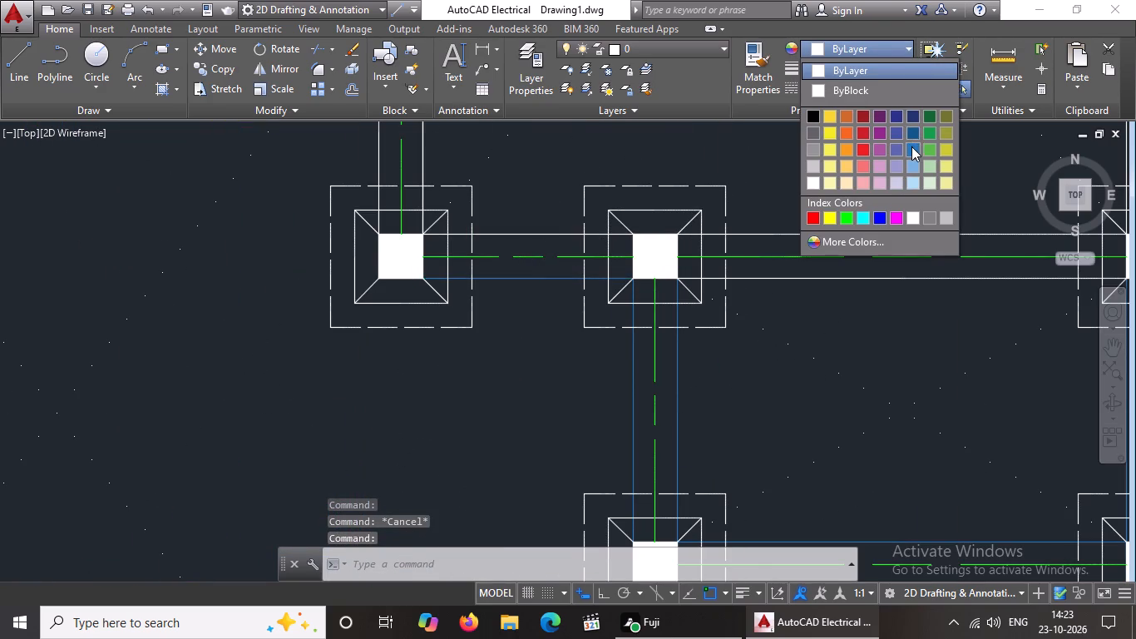
pyautogui.press('Escape')
pyautogui.scroll(-2, 566, 237)
pyautogui.scroll(2, 566, 236)
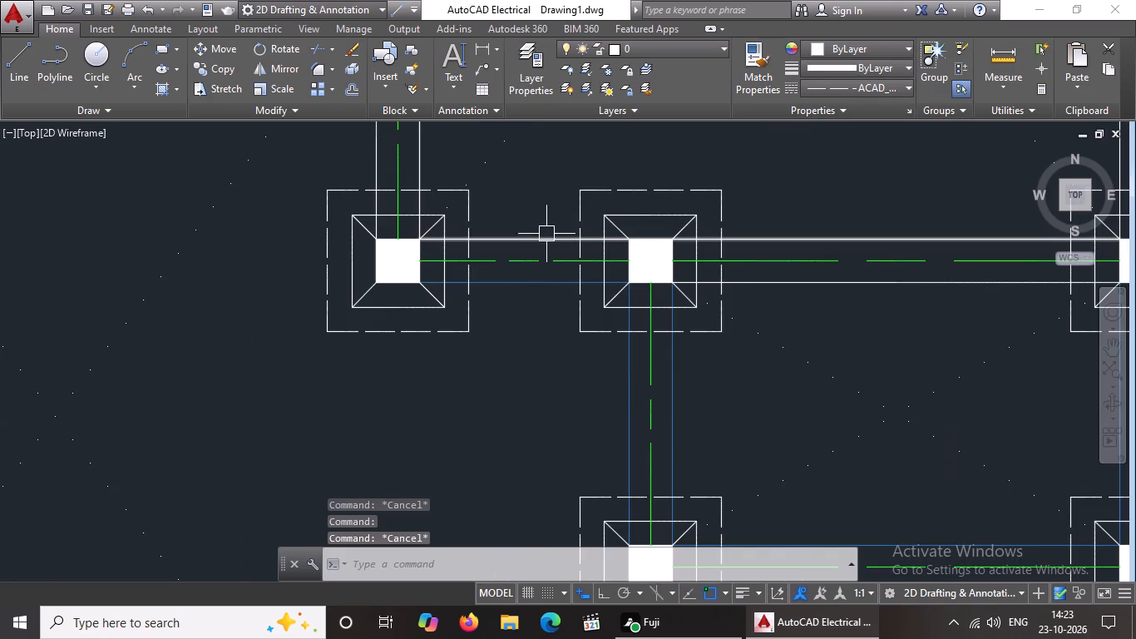
pyautogui.click(533, 241)
pyautogui.moveTo(857, 47); pyautogui.dragTo(857, 56)
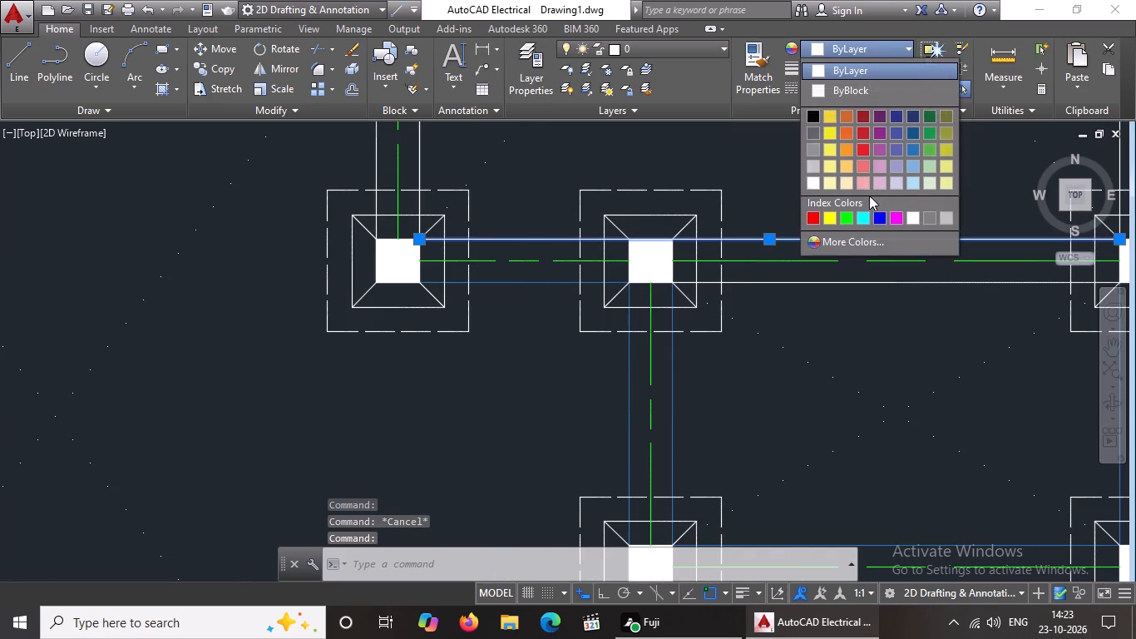
pyautogui.click(914, 146)
pyautogui.scroll(-3, 742, 232)
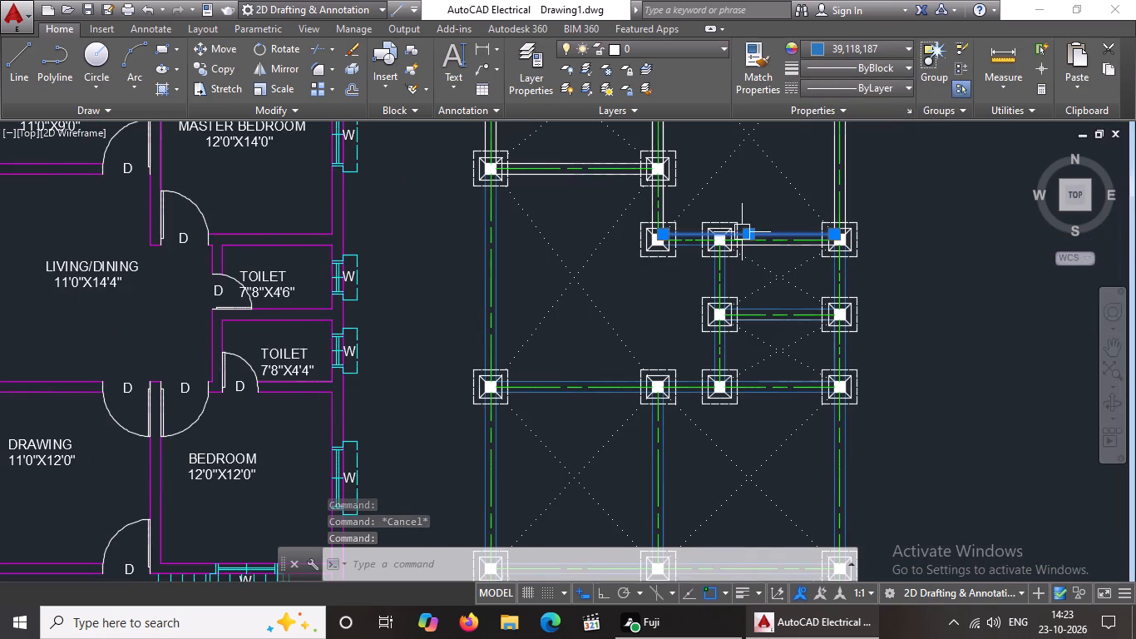
pyautogui.press('Escape')
# Set the lower edge line of the same horizontal beam, directly above the upper toilet bay, to colour 39,118,187.
pyautogui.scroll(3, 790, 237)
pyautogui.click(763, 264)
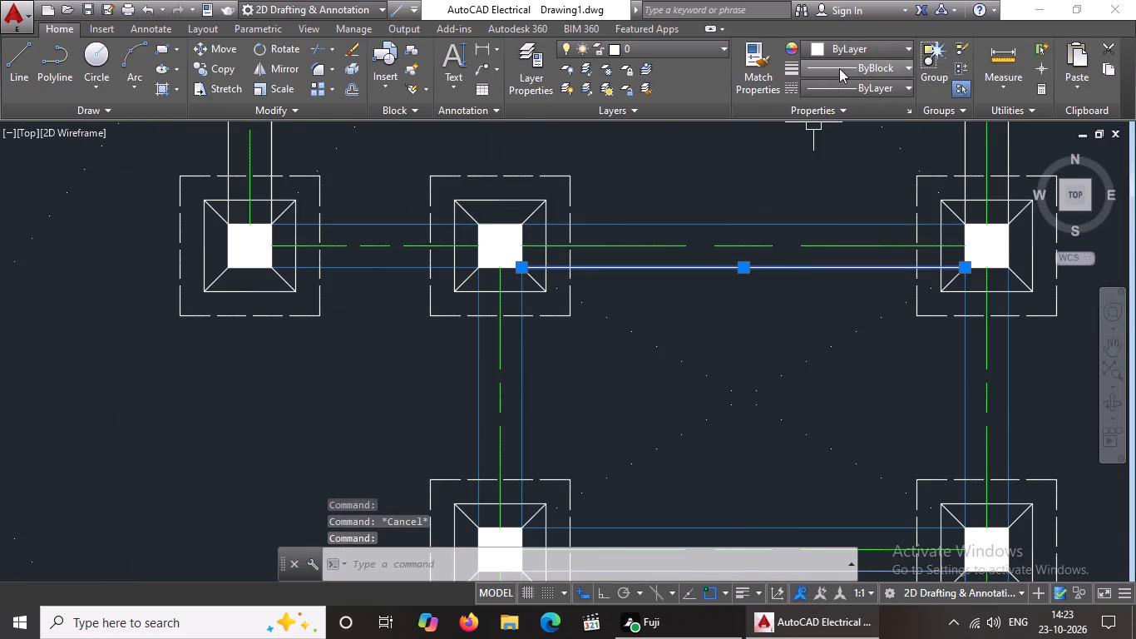
pyautogui.click(850, 37)
pyautogui.click(850, 55)
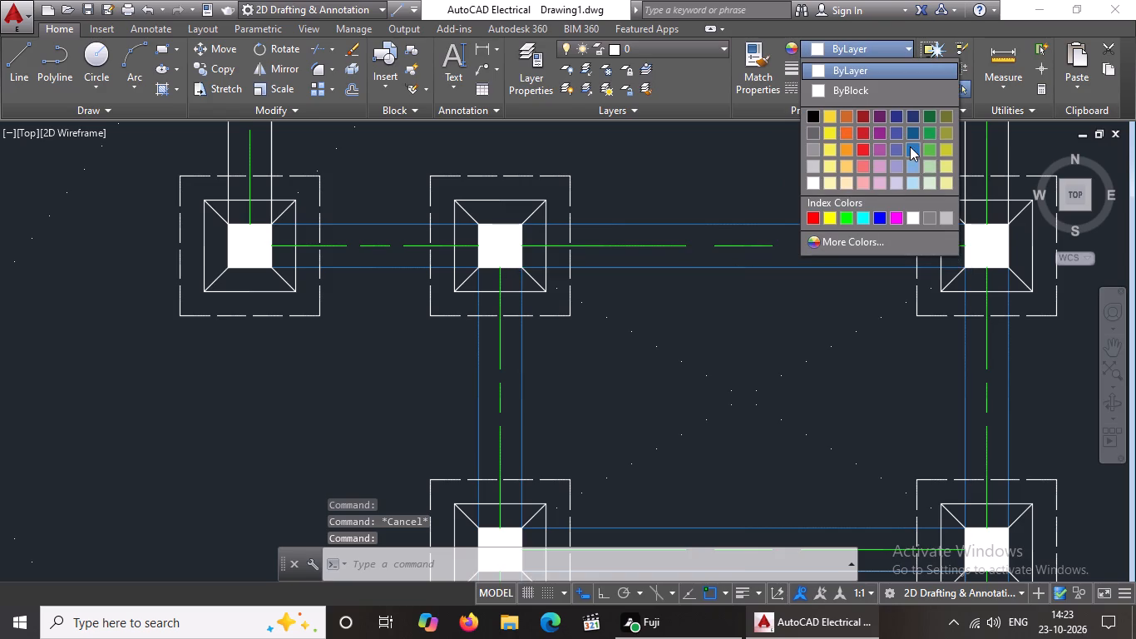
pyautogui.click(910, 146)
pyautogui.scroll(-4, 793, 271)
pyautogui.press('Escape')
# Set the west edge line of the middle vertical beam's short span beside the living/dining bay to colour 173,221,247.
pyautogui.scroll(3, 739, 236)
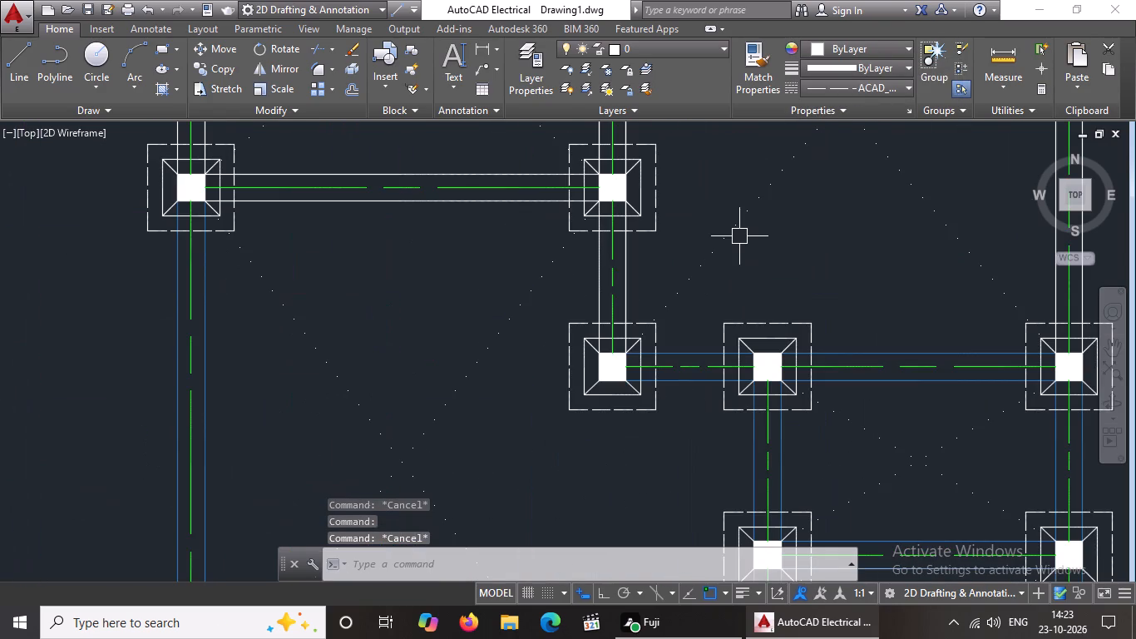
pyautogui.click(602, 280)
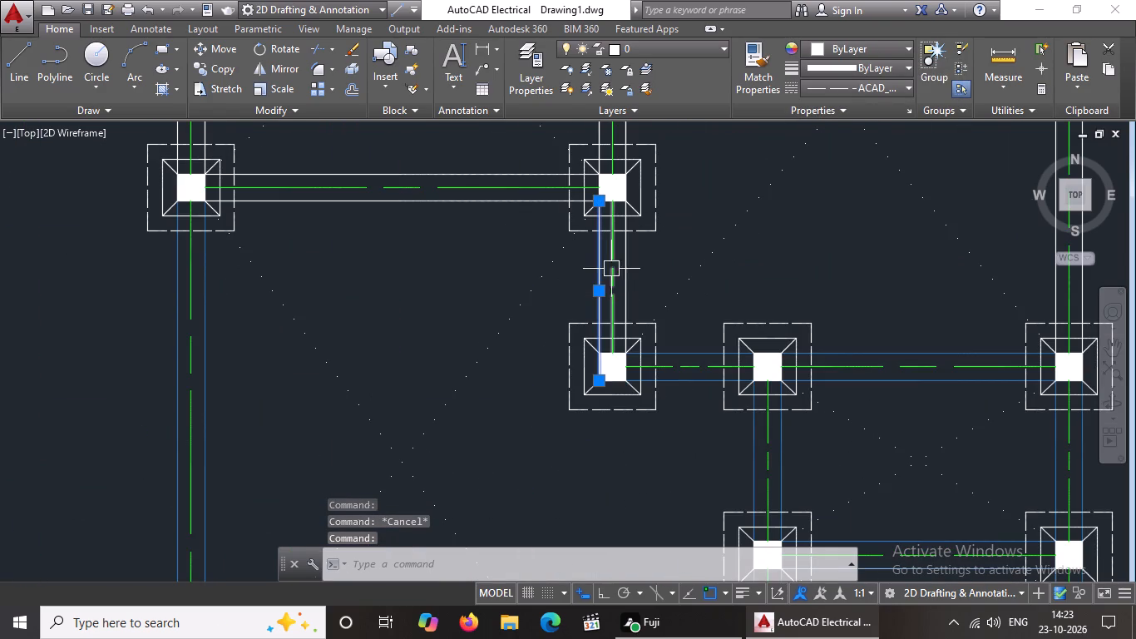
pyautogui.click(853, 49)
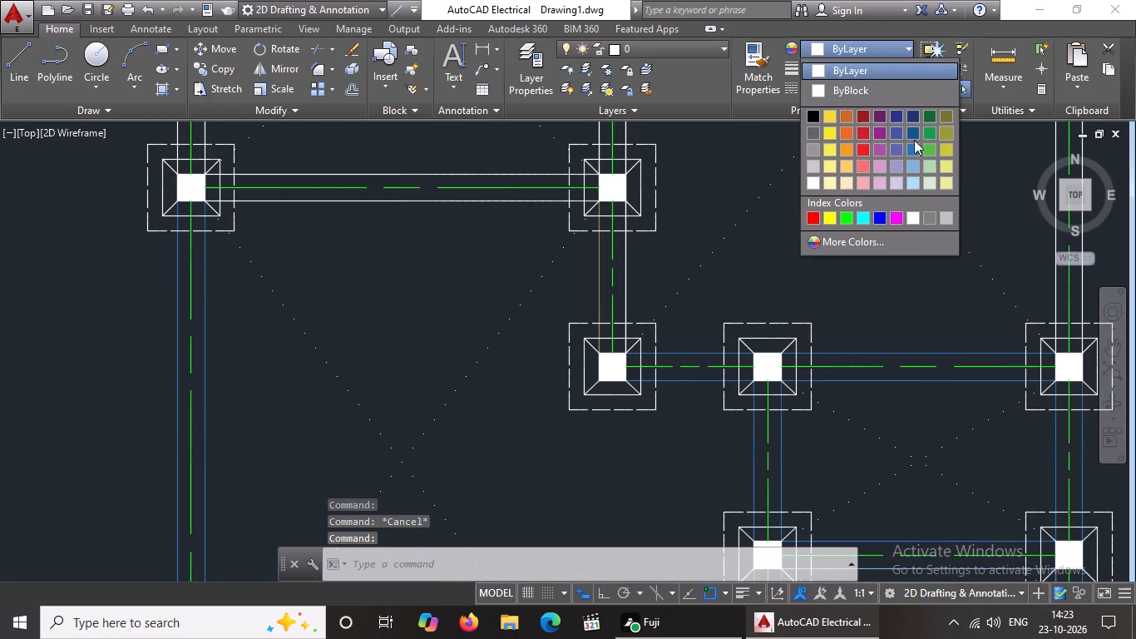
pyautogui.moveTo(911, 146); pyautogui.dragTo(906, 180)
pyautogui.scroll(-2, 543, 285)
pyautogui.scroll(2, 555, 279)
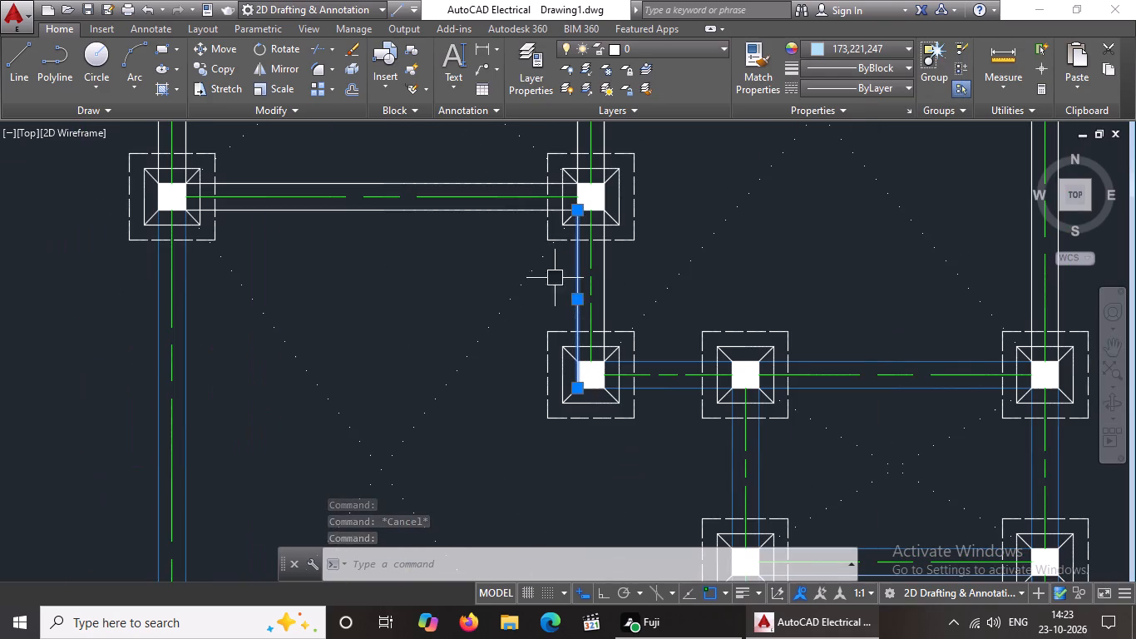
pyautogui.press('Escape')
# Colour the middle vertical beam's short west edge line beside the living/dining bay and its long east edge line 39,118,187.
pyautogui.click(604, 295)
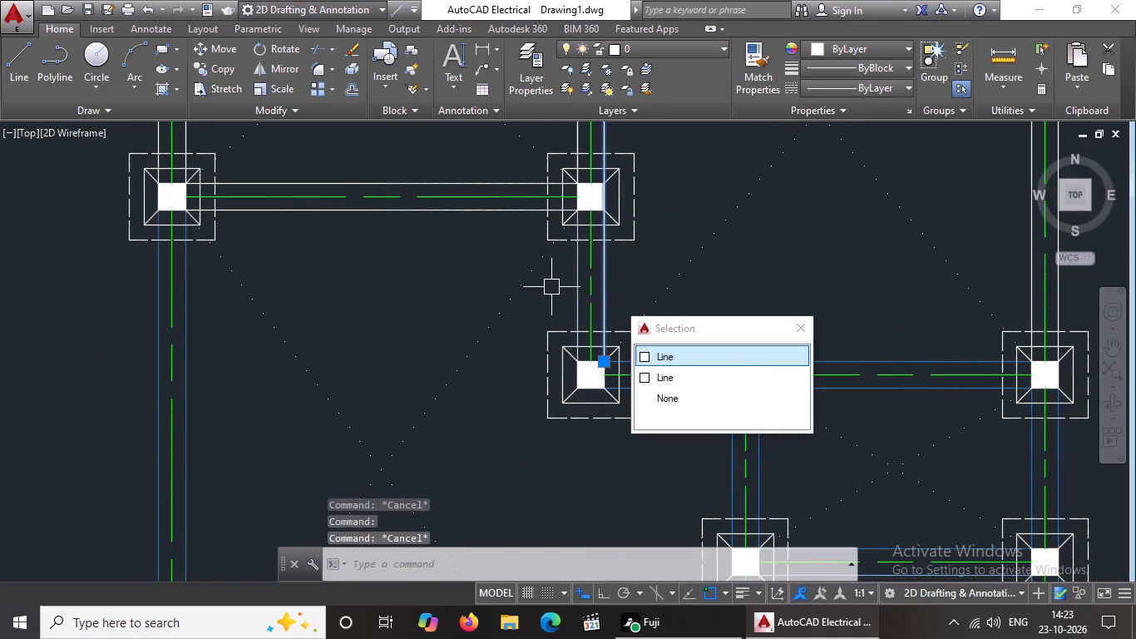
pyautogui.click(578, 270)
pyautogui.click(836, 53)
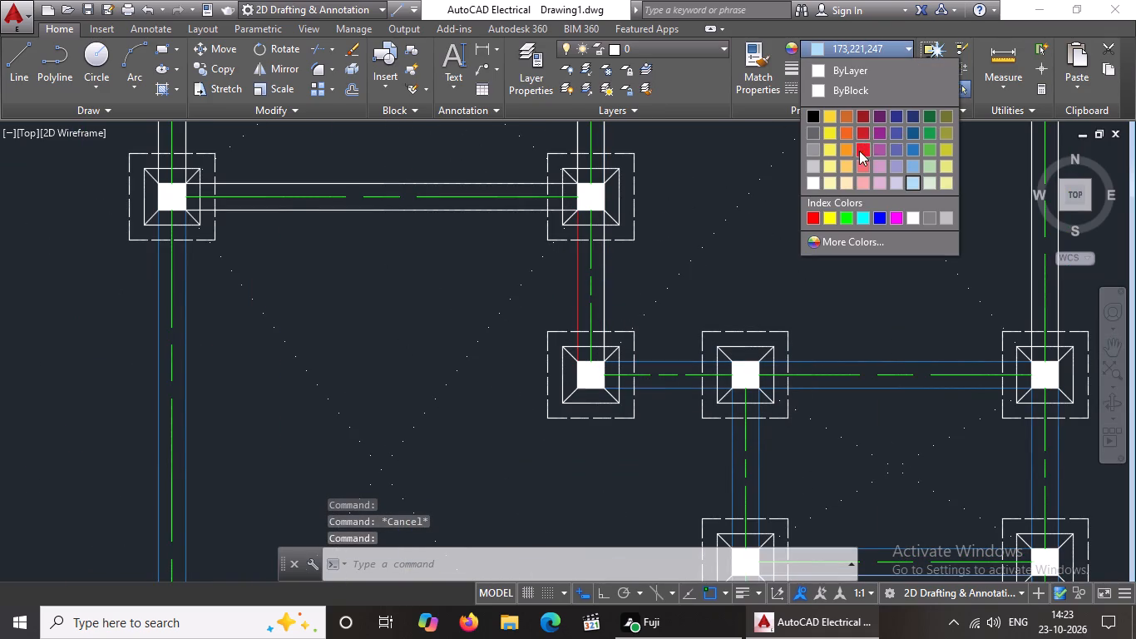
pyautogui.click(908, 149)
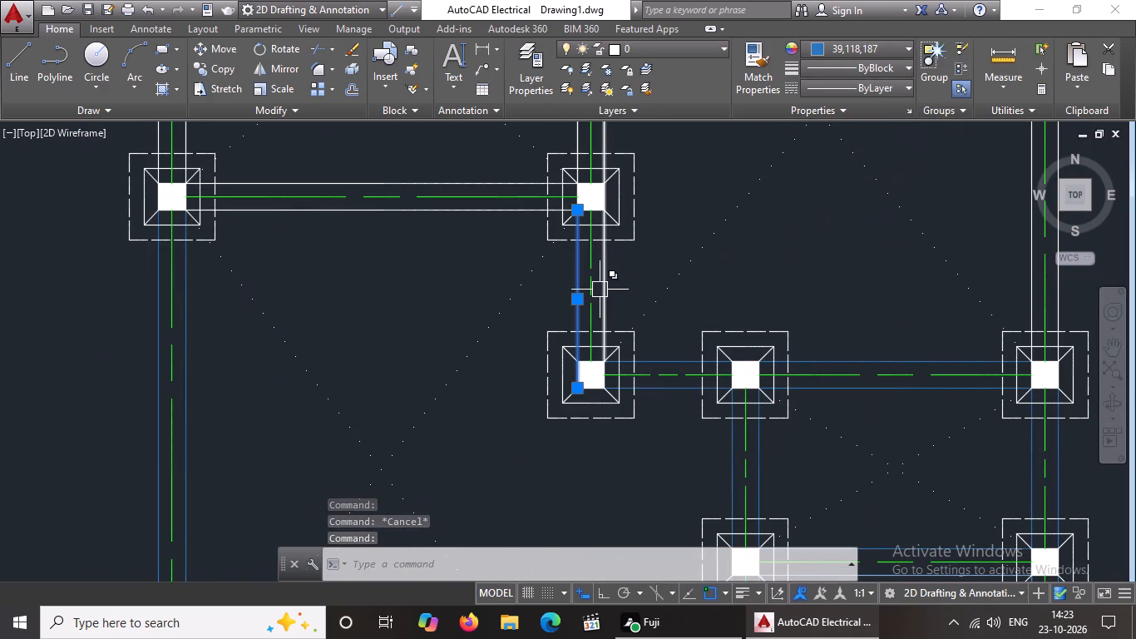
pyautogui.click(600, 290)
pyautogui.press('Escape')
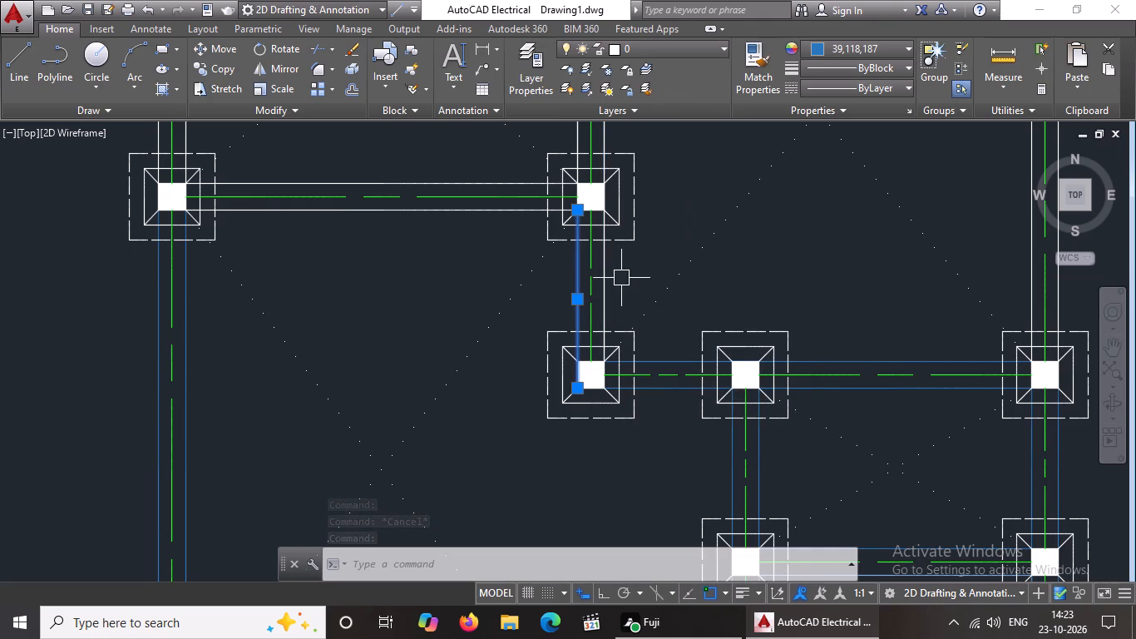
pyautogui.click(599, 278)
pyautogui.moveTo(878, 50); pyautogui.dragTo(878, 66)
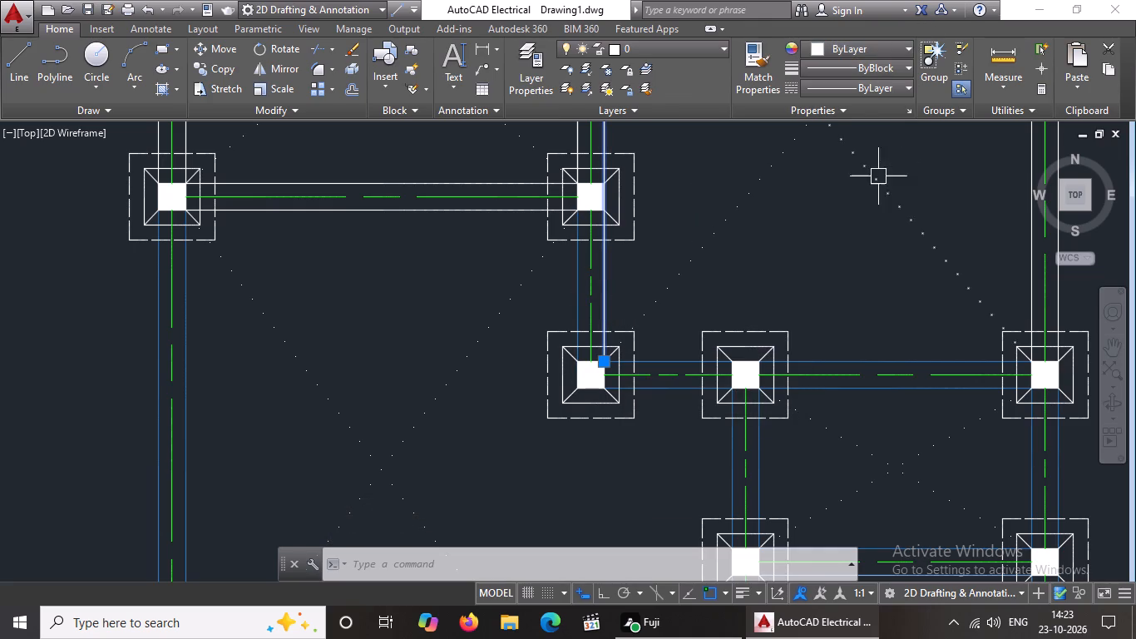
pyautogui.click(882, 52)
pyautogui.moveTo(911, 142); pyautogui.dragTo(908, 155)
pyautogui.scroll(-2, 735, 218)
pyautogui.press('Escape')
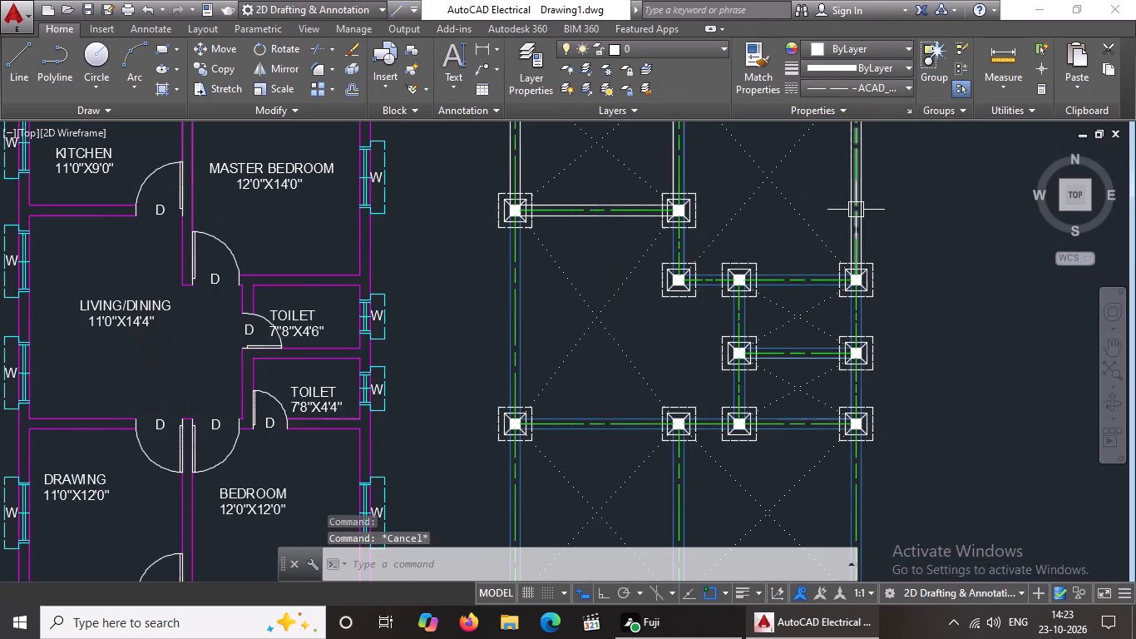
# Set the lower edge line of the horizontal beam between the kitchen and living/dining bays to colour 39,118,187.
pyautogui.moveTo(798, 207); pyautogui.dragTo(813, 289, button='middle')
pyautogui.moveTo(814, 288); pyautogui.dragTo(814, 283, button='middle')
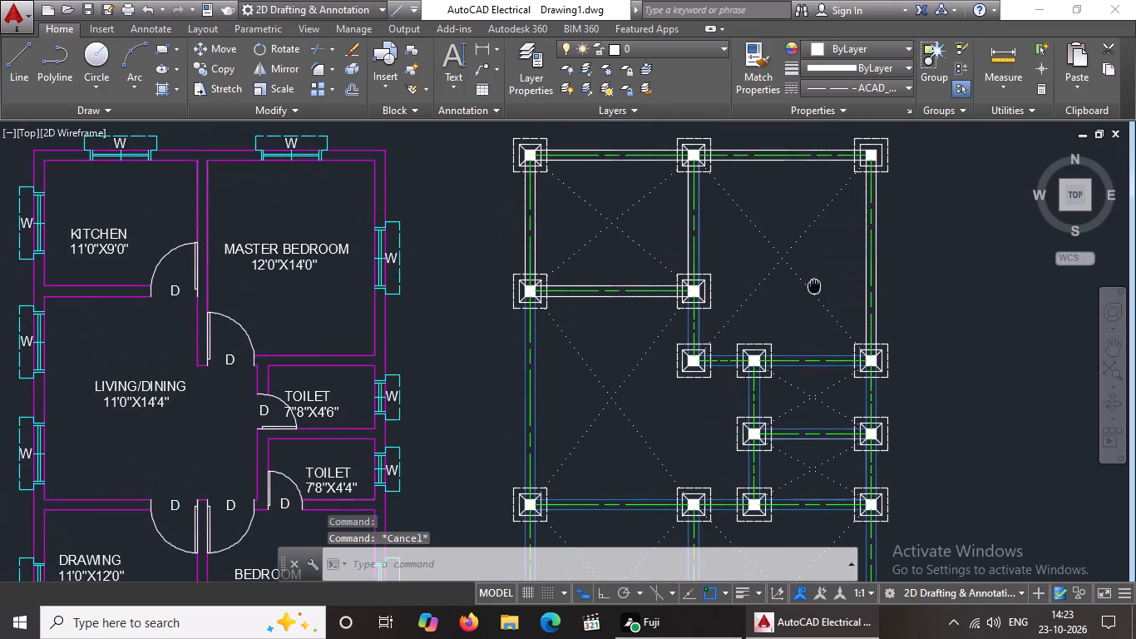
pyautogui.moveTo(814, 283); pyautogui.dragTo(810, 197, button='middle')
pyautogui.scroll(2, 579, 220)
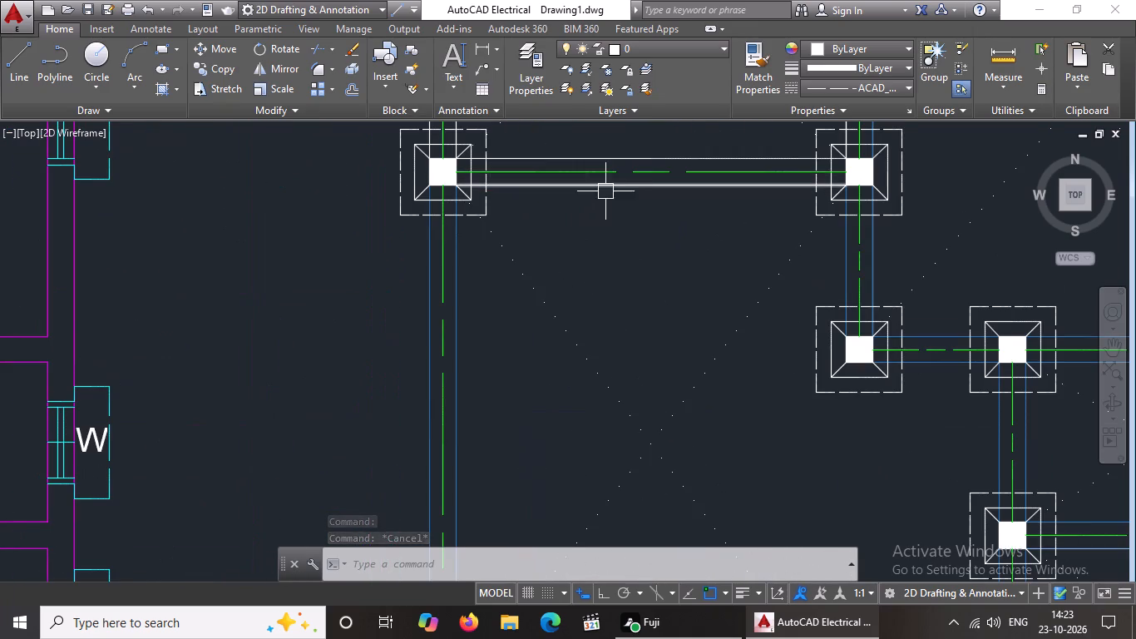
pyautogui.click(608, 183)
pyautogui.click(877, 39)
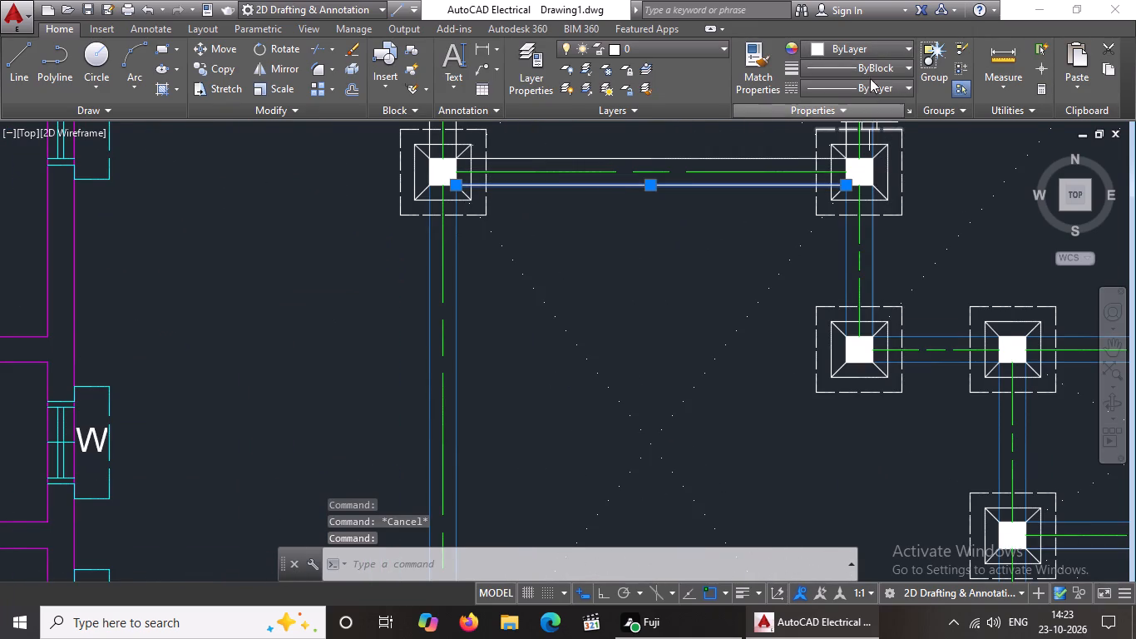
pyautogui.click(877, 55)
pyautogui.click(915, 151)
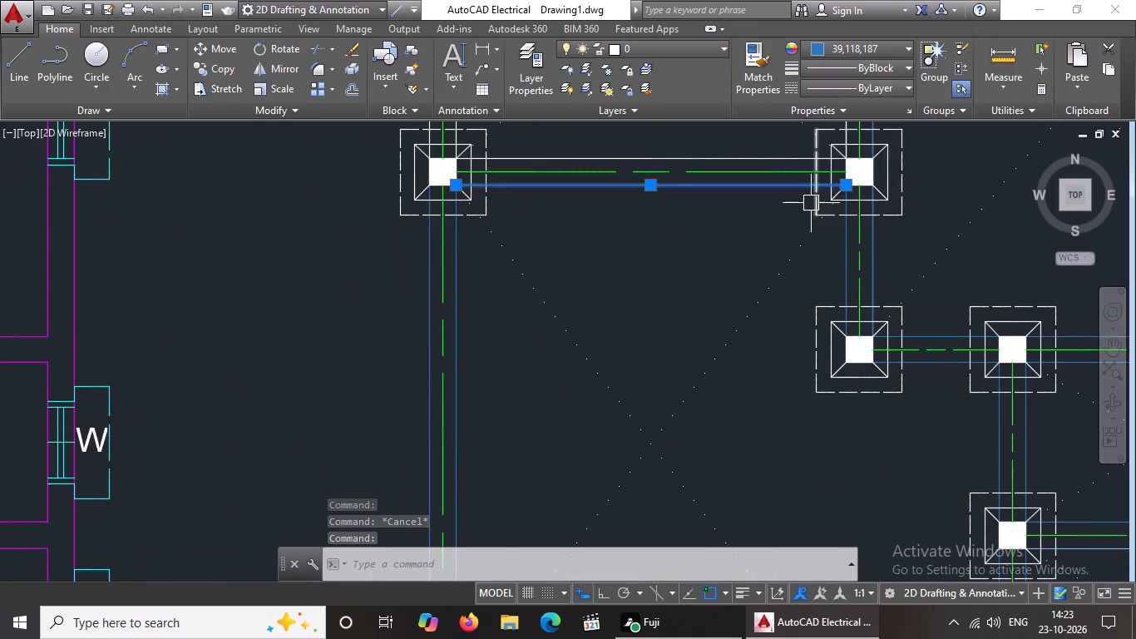
pyautogui.scroll(-3, 811, 203)
pyautogui.press('Escape')
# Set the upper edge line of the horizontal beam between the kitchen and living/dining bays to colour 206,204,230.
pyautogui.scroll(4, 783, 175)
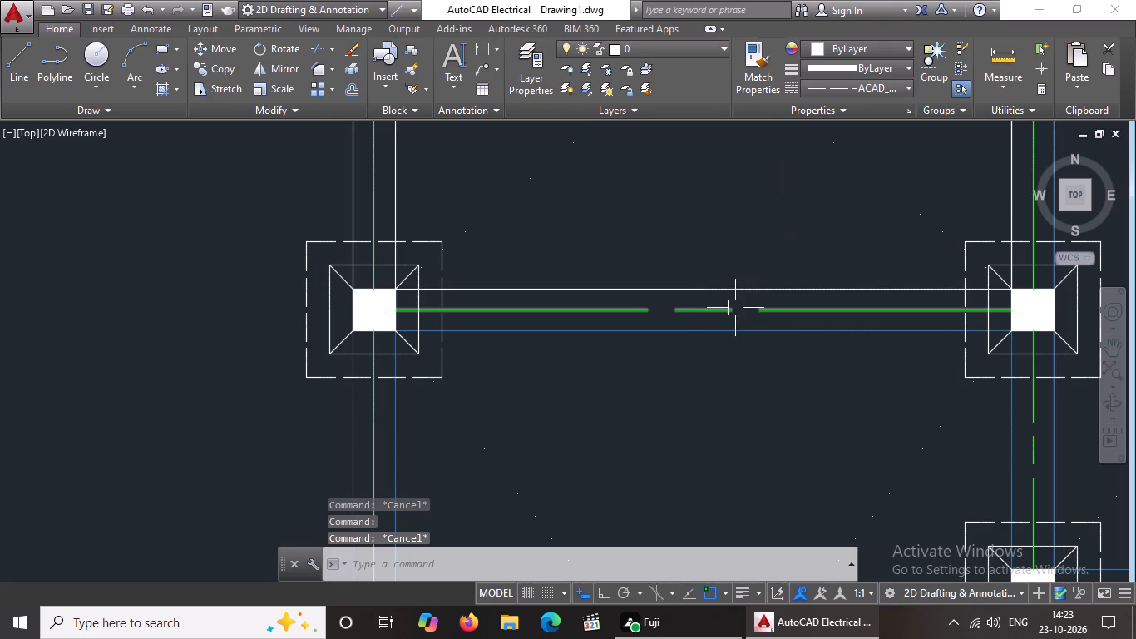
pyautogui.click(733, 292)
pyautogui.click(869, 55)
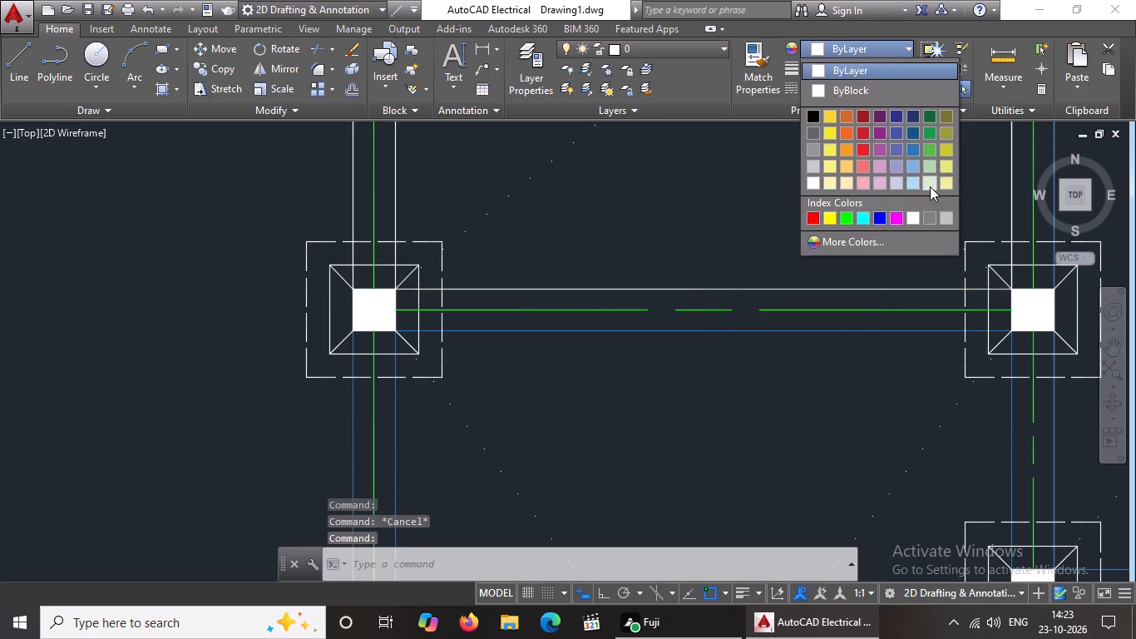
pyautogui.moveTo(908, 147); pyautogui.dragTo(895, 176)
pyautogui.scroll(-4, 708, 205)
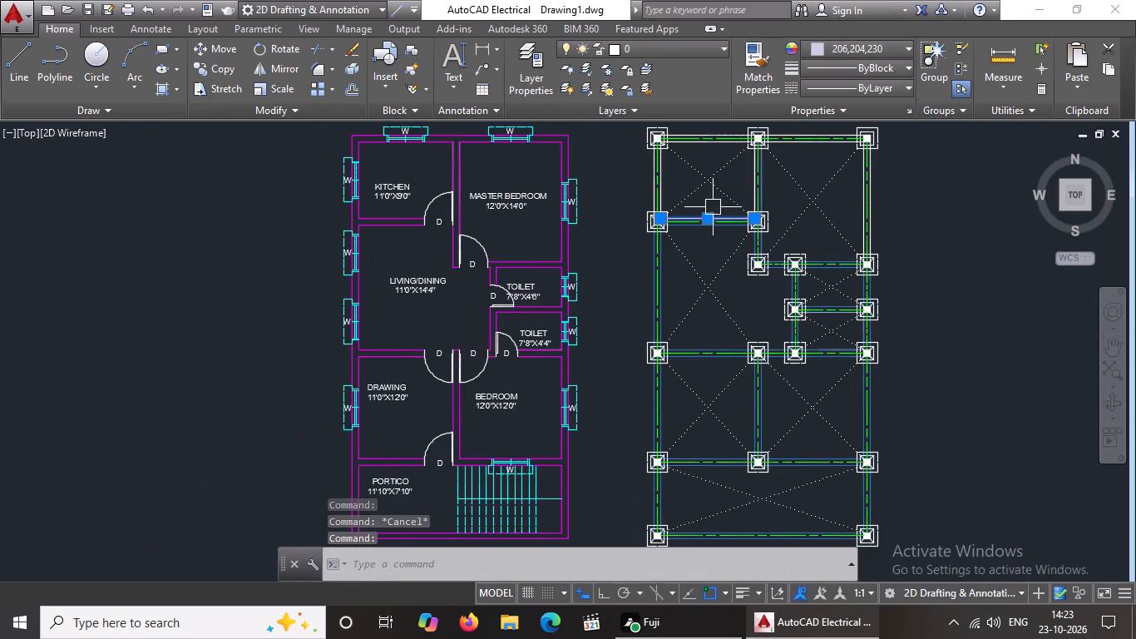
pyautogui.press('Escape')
# Change the upper edge line of the horizontal beam between the kitchen and living/dining bays to colour 39,118,187.
pyautogui.scroll(3, 766, 212)
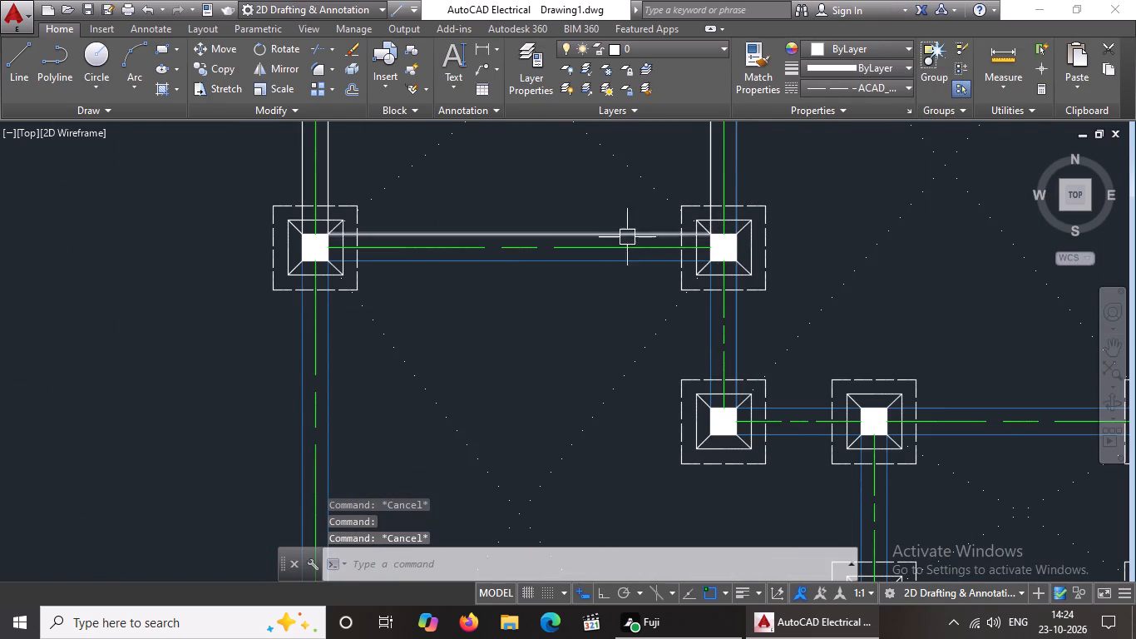
pyautogui.click(626, 238)
pyautogui.click(864, 42)
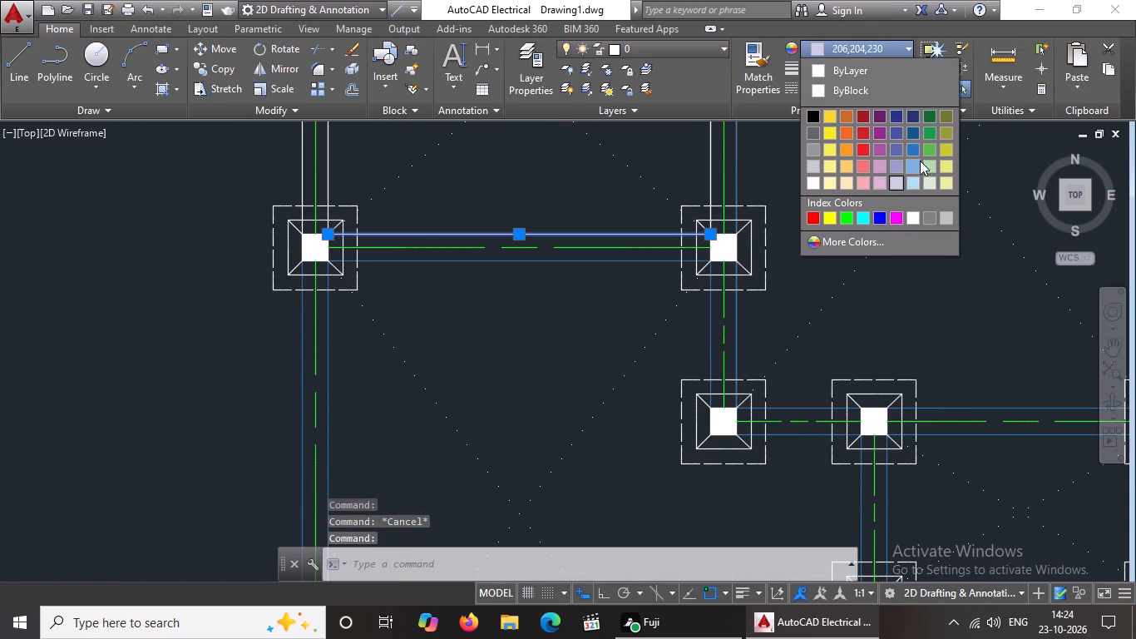
pyautogui.click(915, 143)
pyautogui.scroll(-2, 689, 210)
pyautogui.press('Escape')
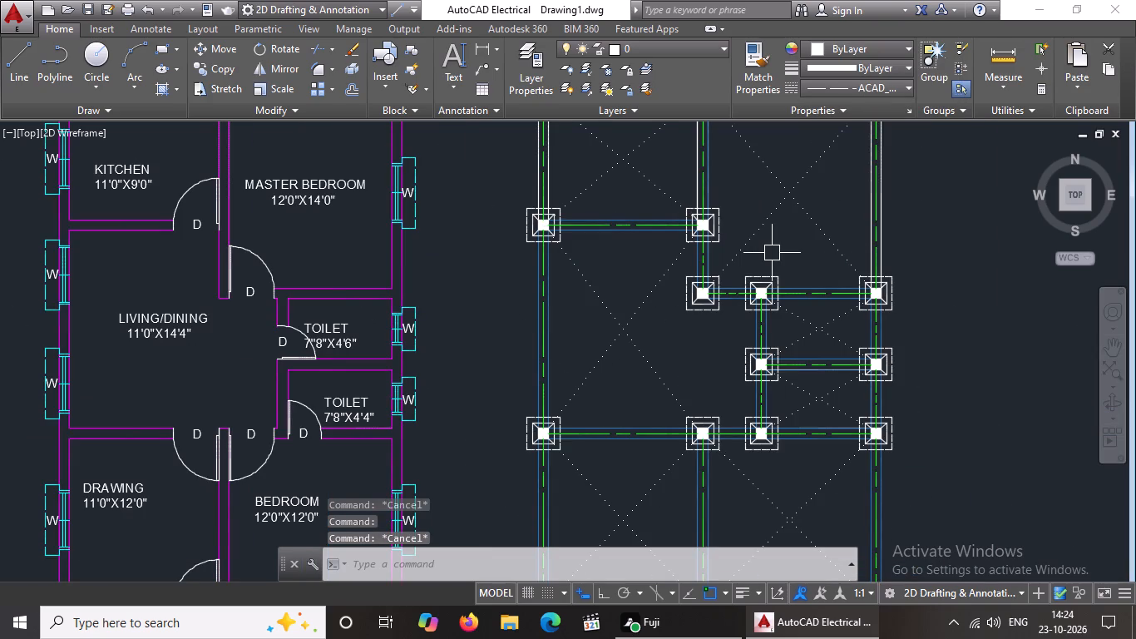
# Colour both edge lines of the westernmost vertical beam's span along the kitchen bay 39,118,187.
pyautogui.scroll(1, 721, 232)
pyautogui.moveTo(721, 280); pyautogui.dragTo(721, 333, button='middle')
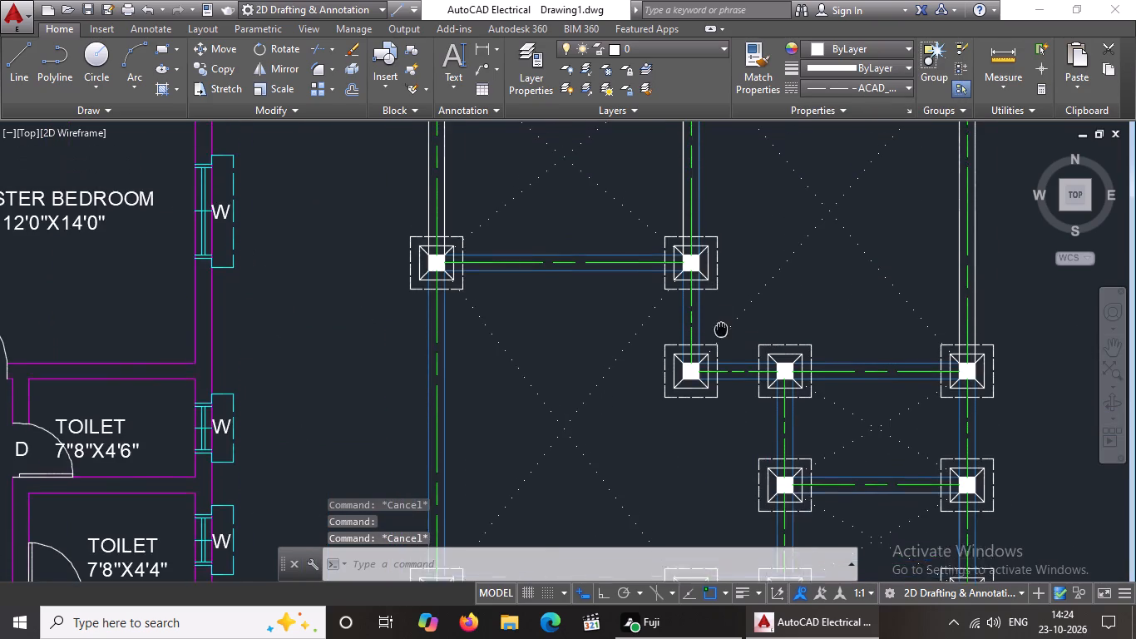
pyautogui.moveTo(721, 333); pyautogui.dragTo(721, 419, button='middle')
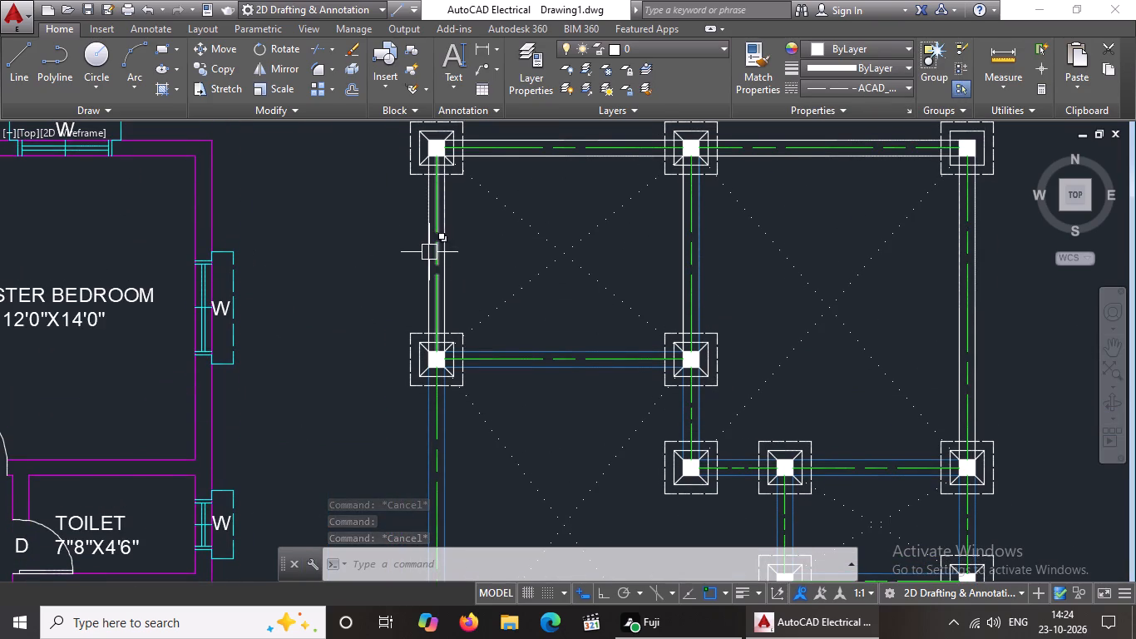
pyautogui.click(429, 252)
pyautogui.press('Escape')
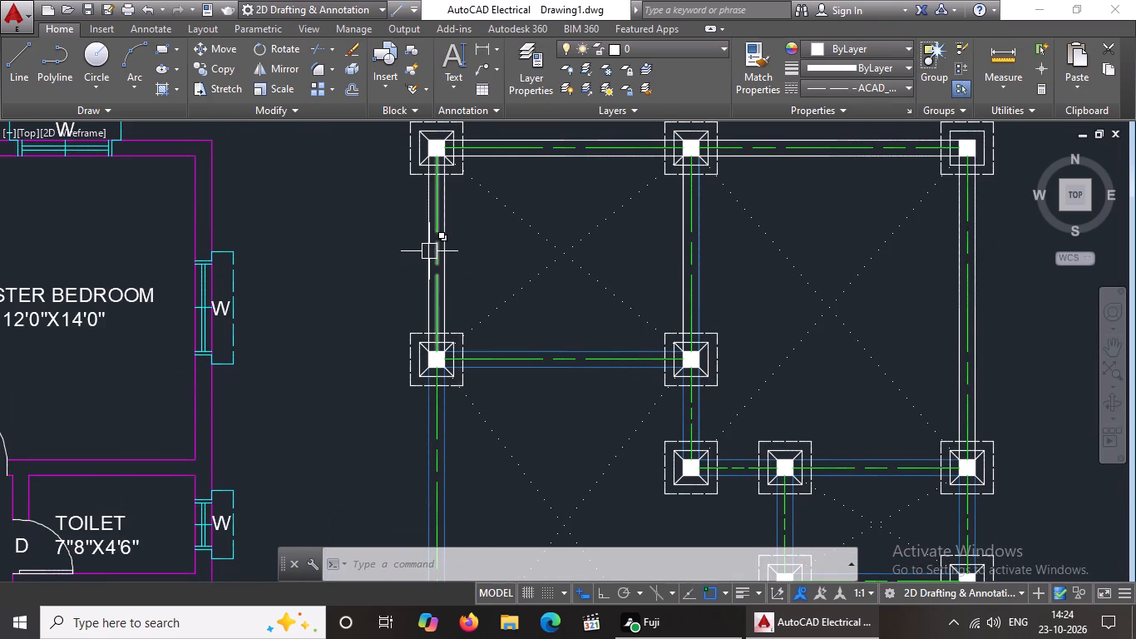
pyautogui.scroll(2, 428, 253)
pyautogui.click(427, 254)
pyautogui.click(896, 51)
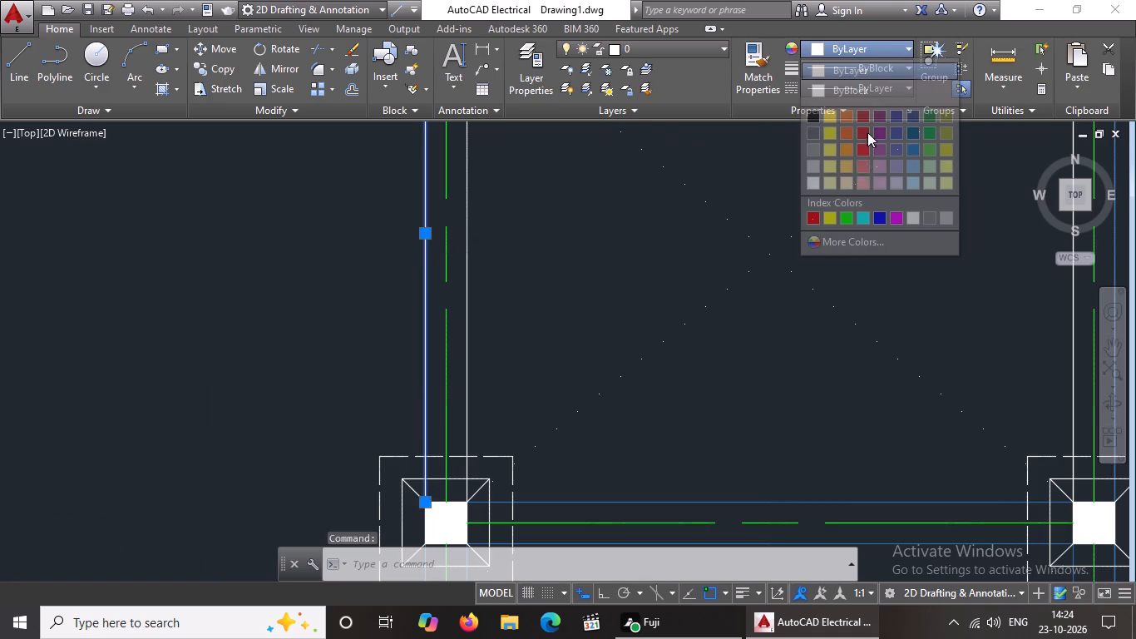
pyautogui.click(916, 143)
pyautogui.scroll(-4, 673, 240)
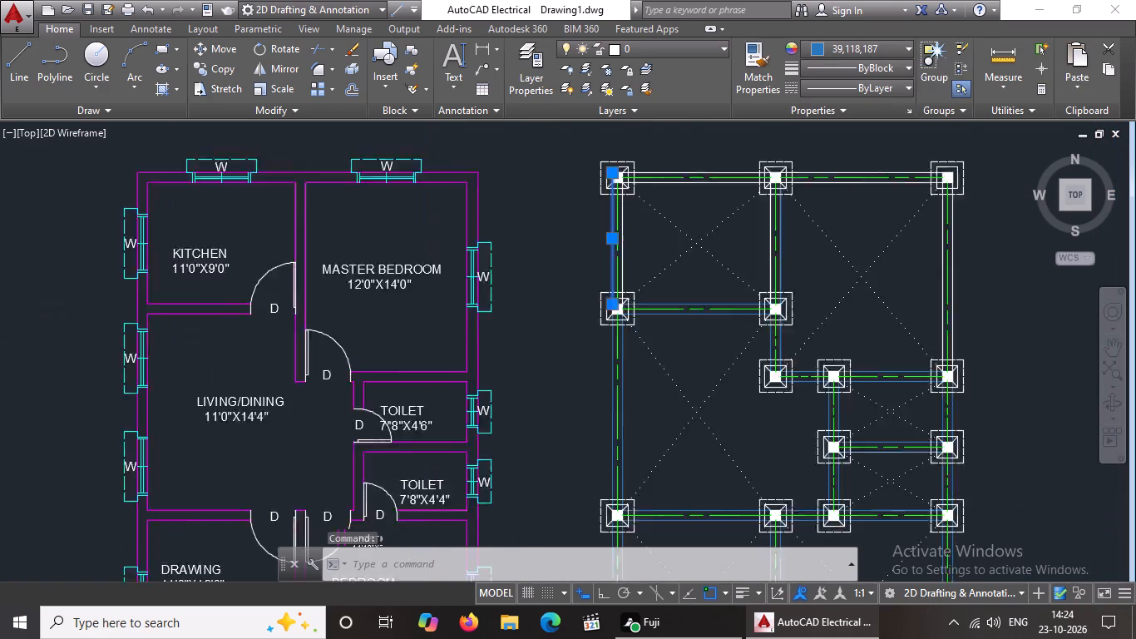
pyautogui.press('Escape')
pyautogui.scroll(3, 669, 240)
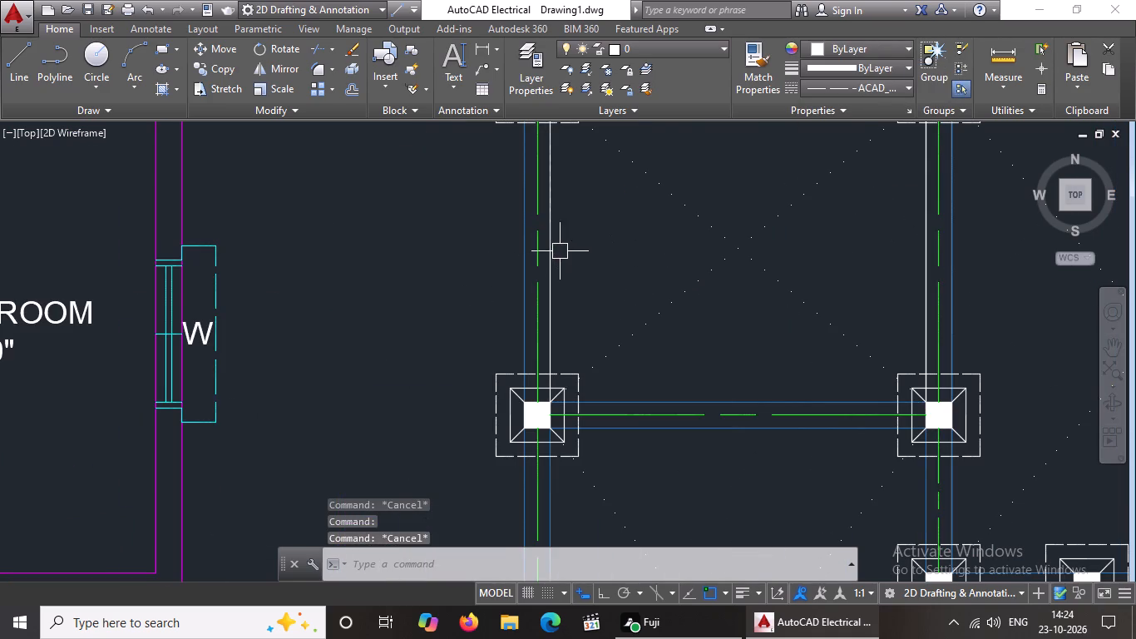
pyautogui.click(551, 258)
pyautogui.click(833, 48)
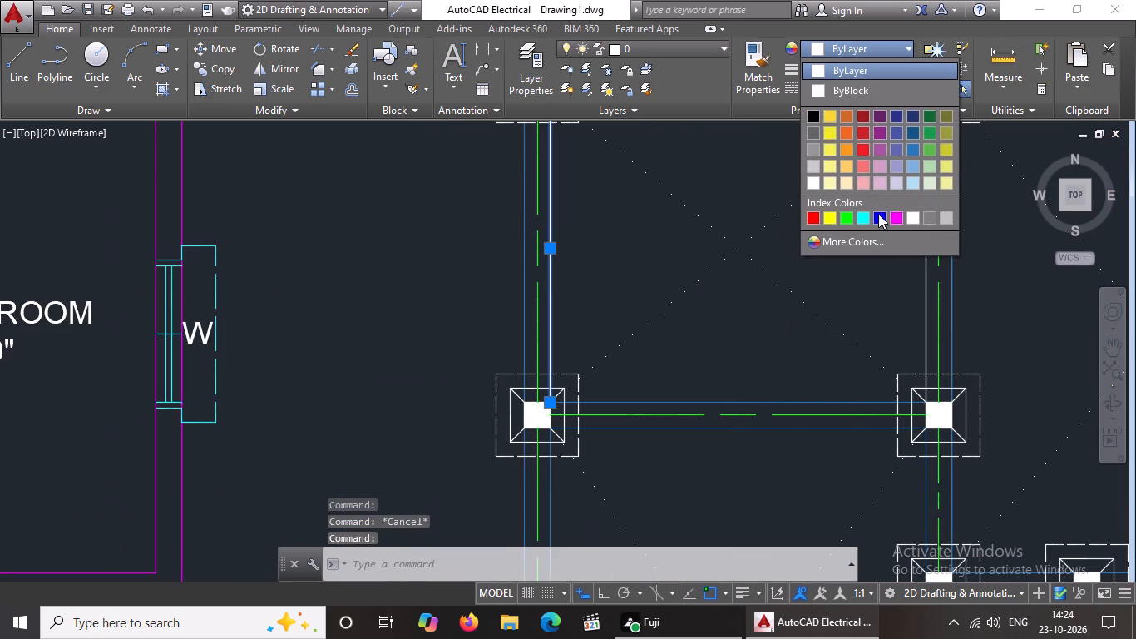
pyautogui.click(918, 145)
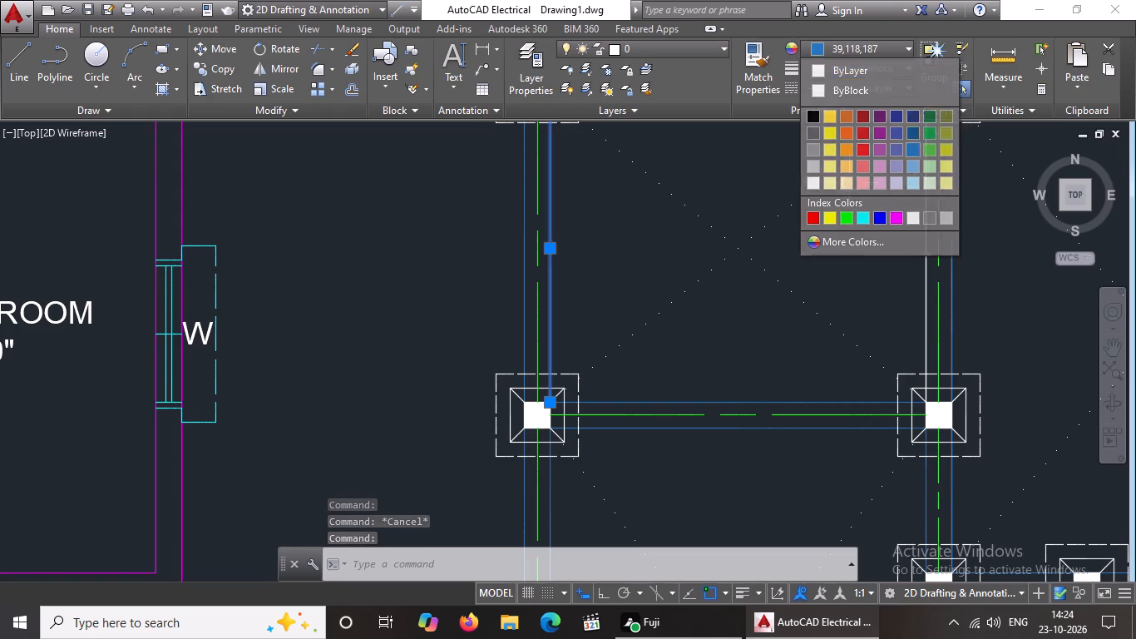
# Set the west edge line of the middle vertical beam's span along the kitchen bay to colour 39,118,187.
pyautogui.scroll(-4, 839, 186)
pyautogui.press('Escape')
pyautogui.scroll(3, 839, 186)
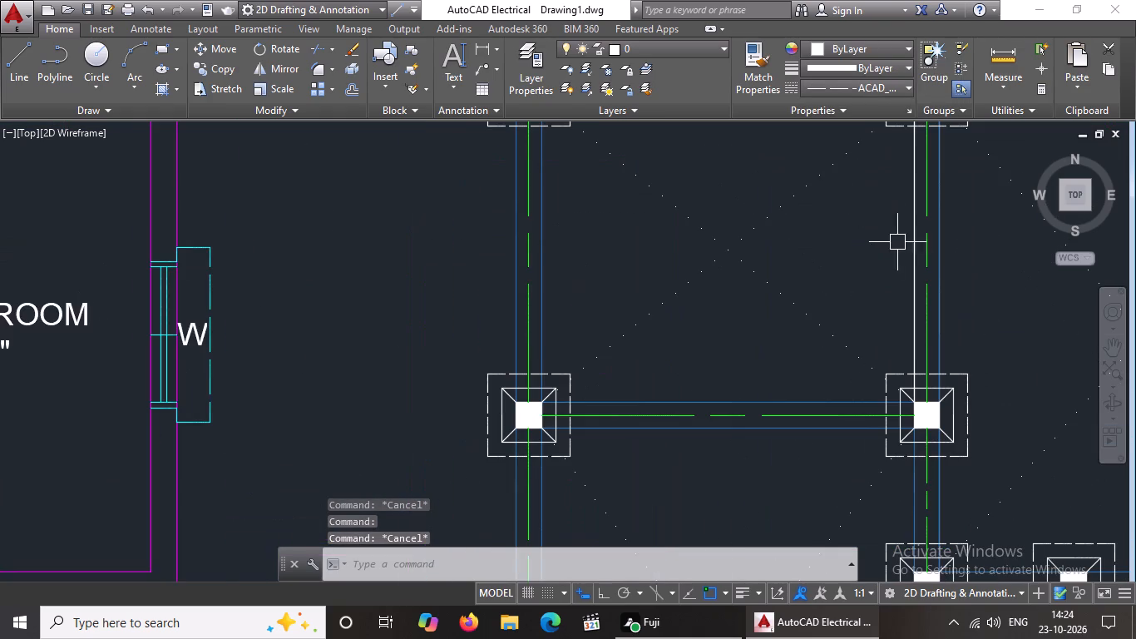
pyautogui.click(912, 241)
pyautogui.click(842, 49)
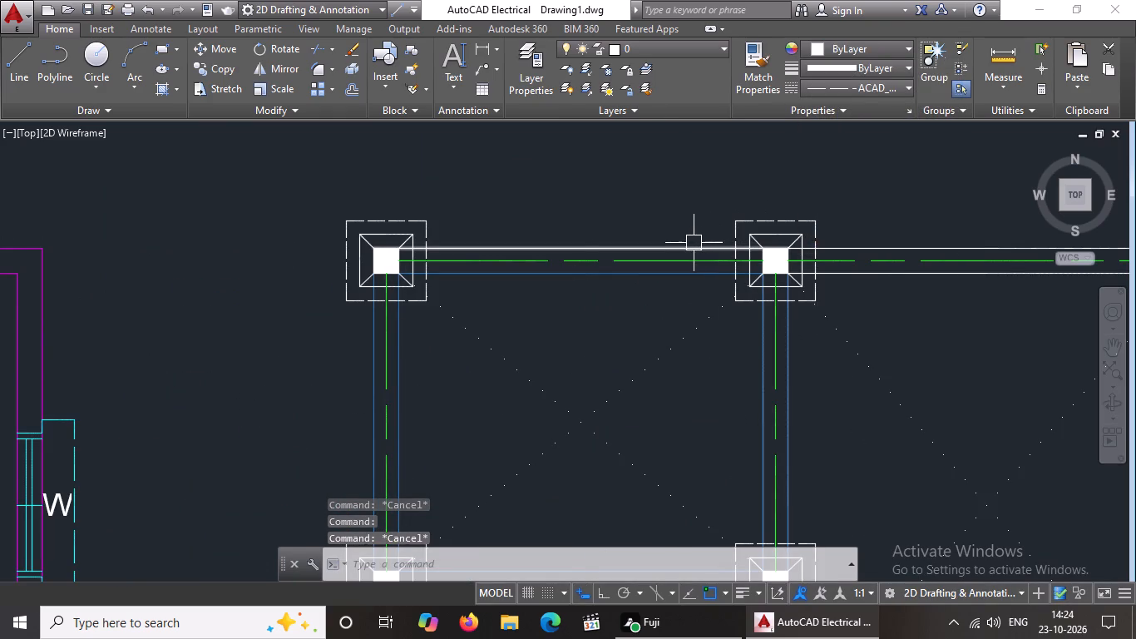
# Set the upper edge line of the northernmost horizontal beam along the kitchen bay to colour 39,118,187.
pyautogui.click(692, 246)
pyautogui.click(877, 40)
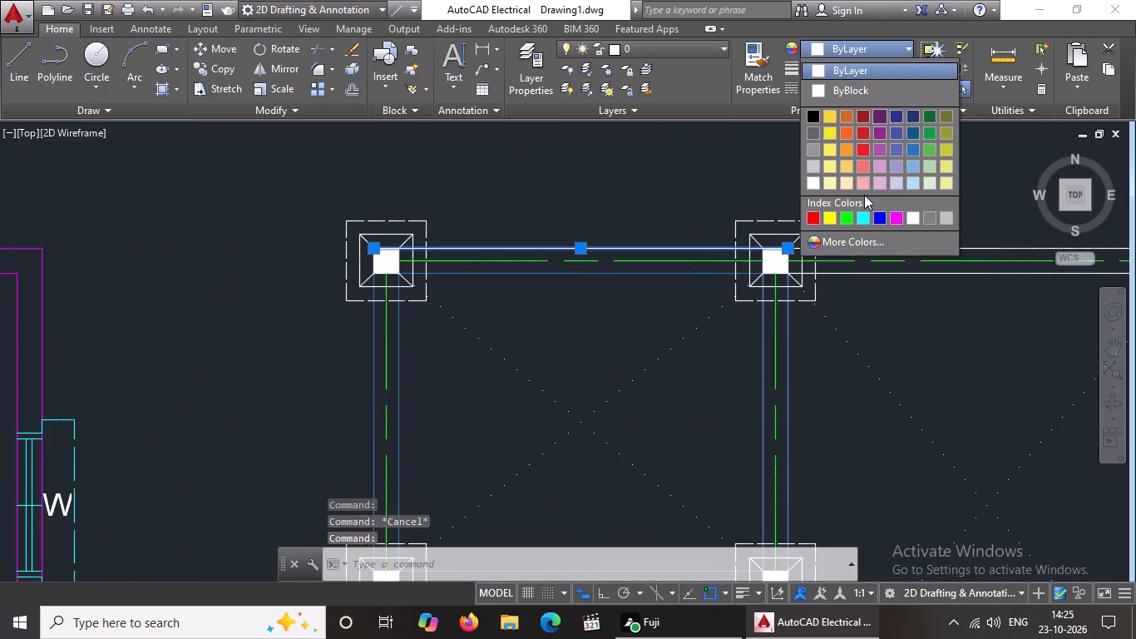
pyautogui.click(915, 145)
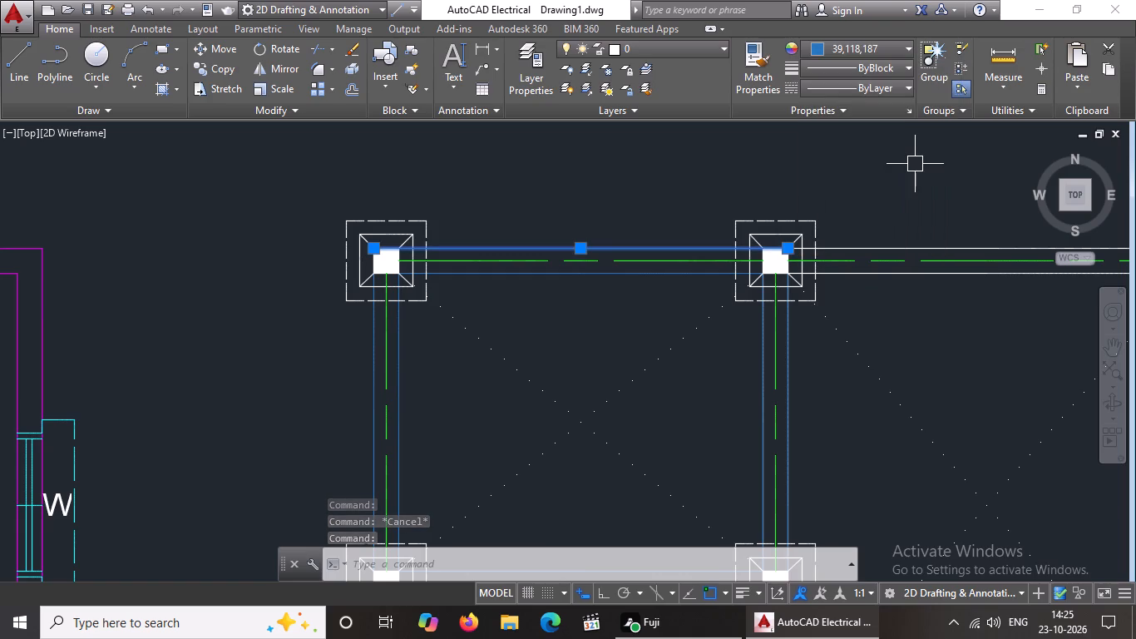
pyautogui.press('Escape')
# Colour both edge lines of the northernmost horizontal beam along the master bedroom bay 39,118,187.
pyautogui.scroll(-2, 671, 336)
pyautogui.scroll(2, 850, 304)
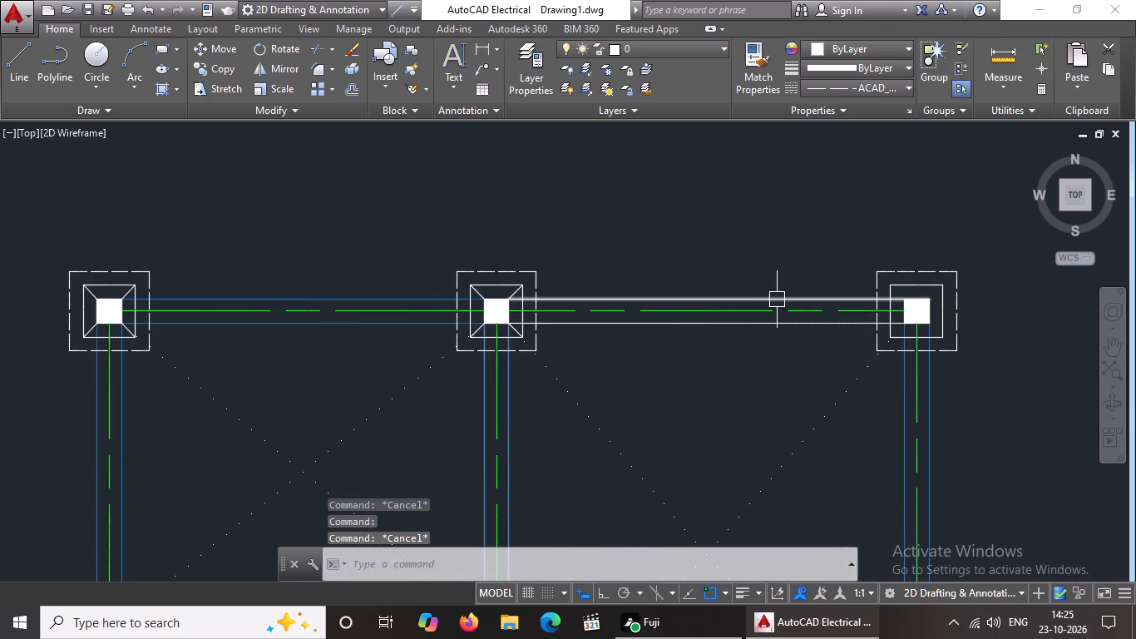
pyautogui.click(776, 300)
pyautogui.click(866, 52)
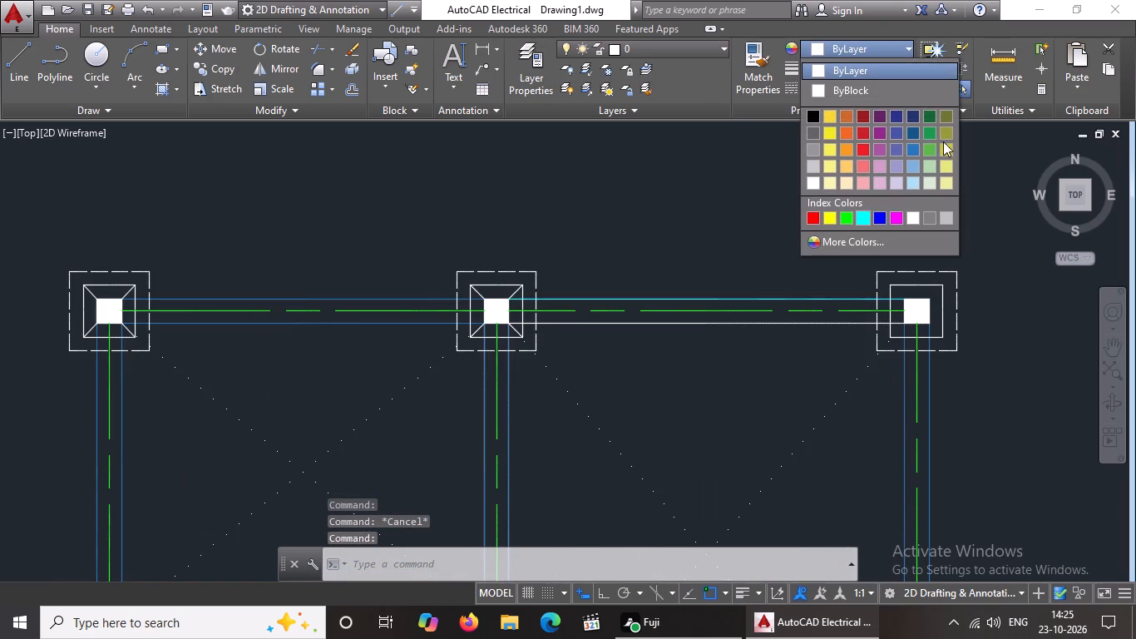
pyautogui.click(906, 152)
pyautogui.press('Escape')
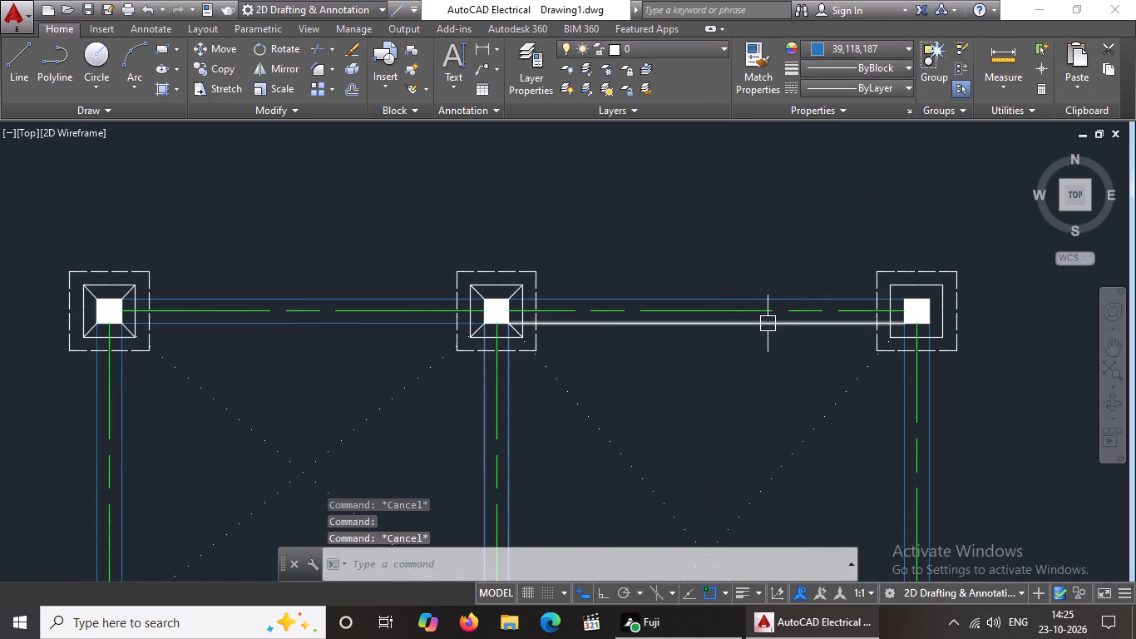
pyautogui.click(767, 324)
pyautogui.click(901, 53)
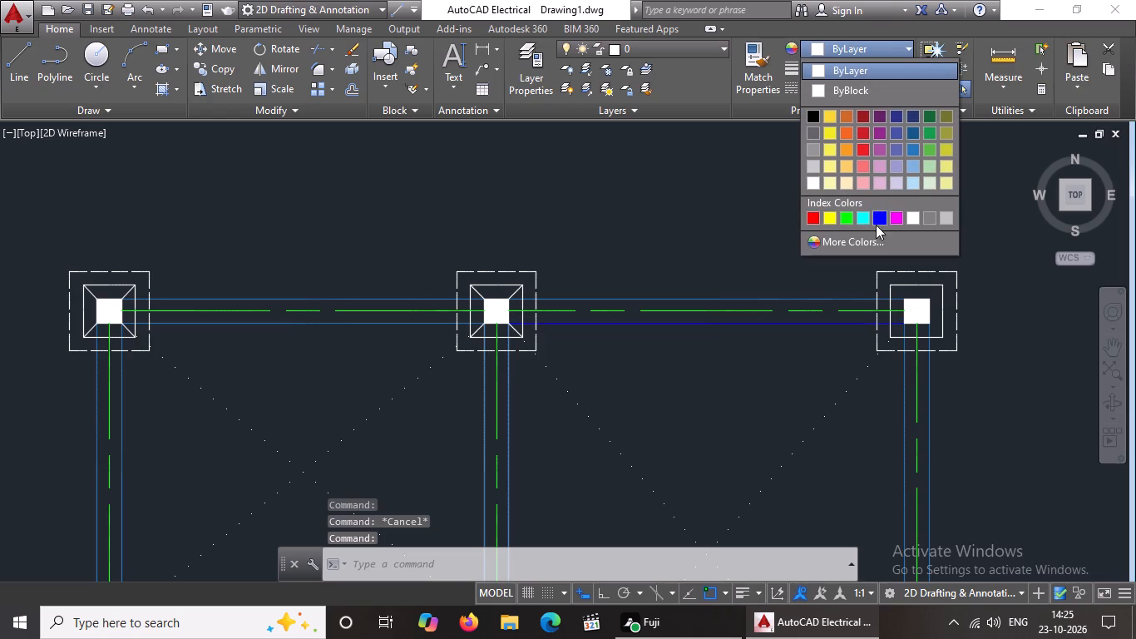
pyautogui.click(910, 141)
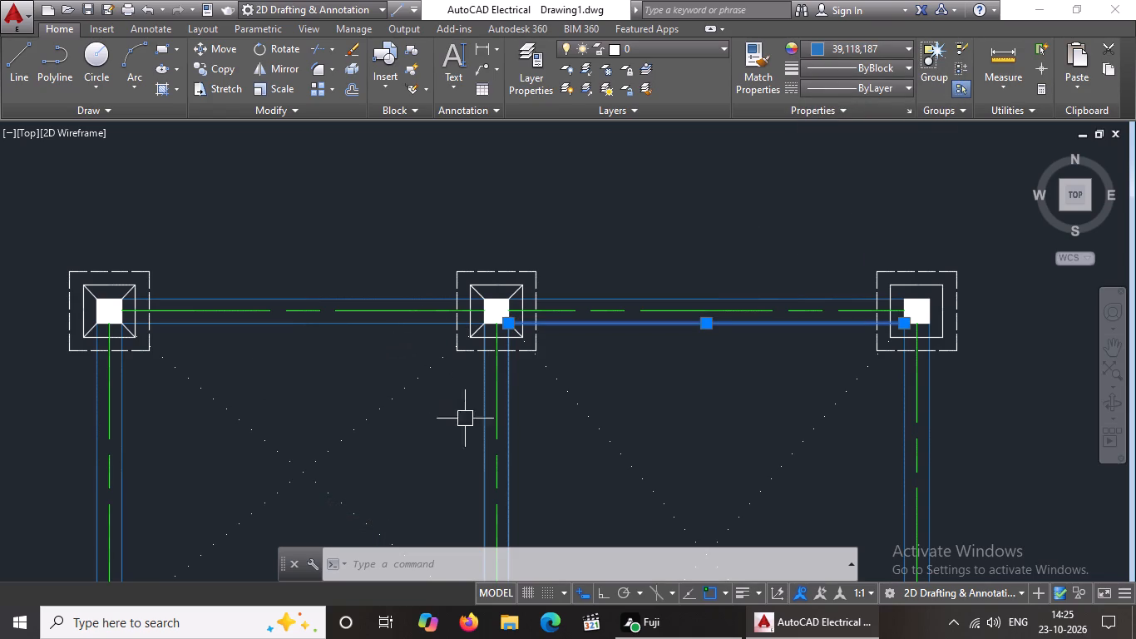
pyautogui.scroll(-1, 631, 348)
pyautogui.moveTo(710, 404); pyautogui.dragTo(631, 364, button='middle')
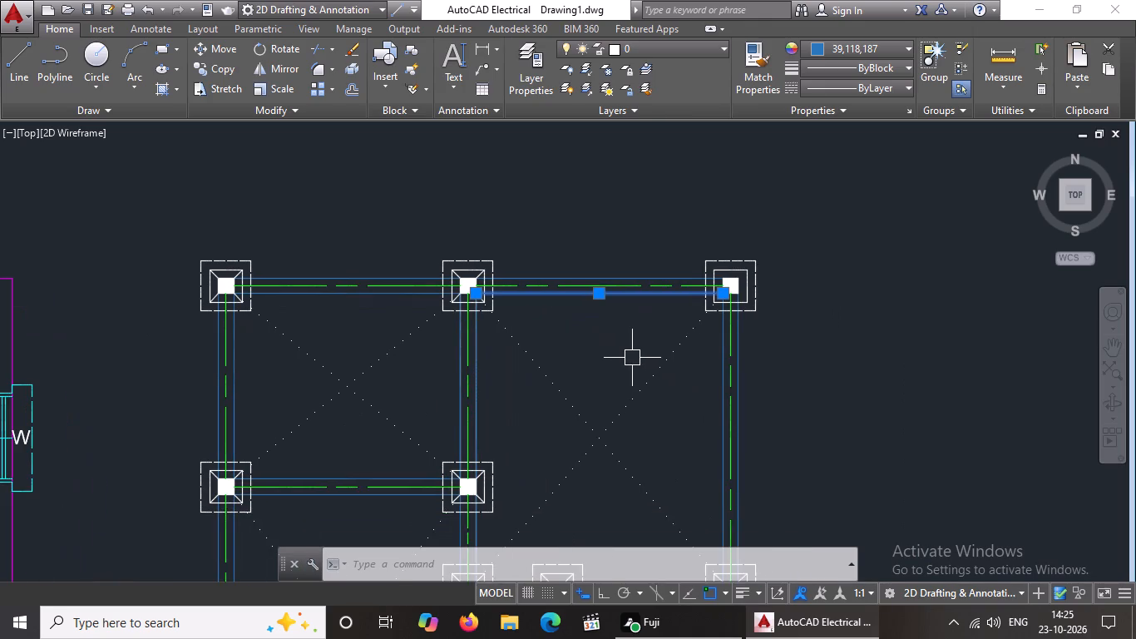
pyautogui.scroll(-2, 634, 357)
pyautogui.moveTo(570, 407); pyautogui.dragTo(589, 310, button='middle')
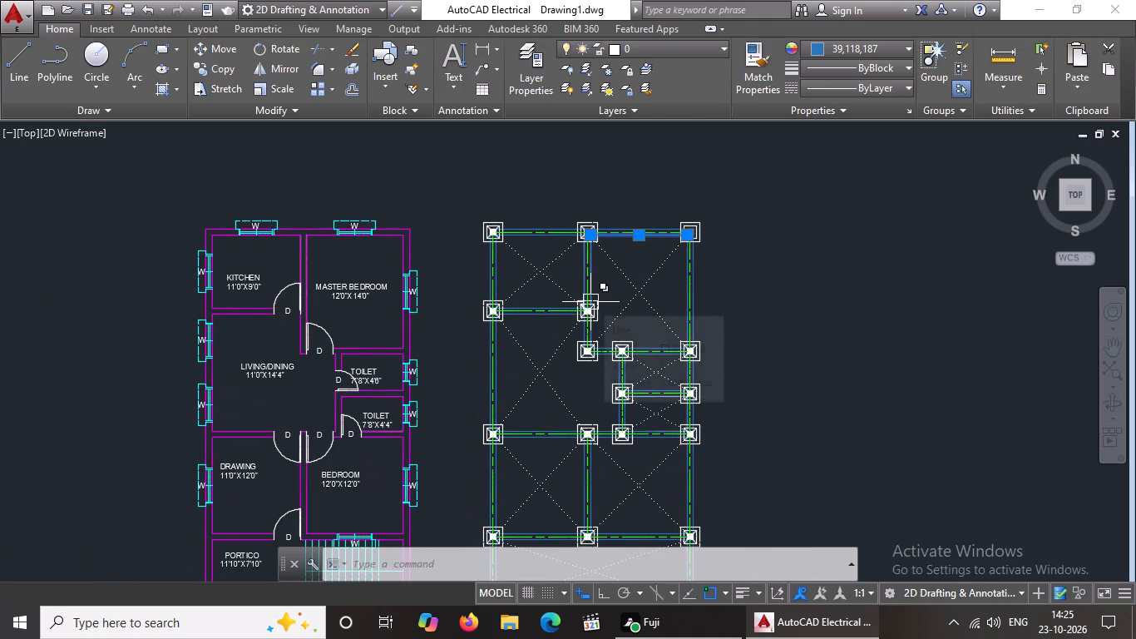
pyautogui.press('Escape')
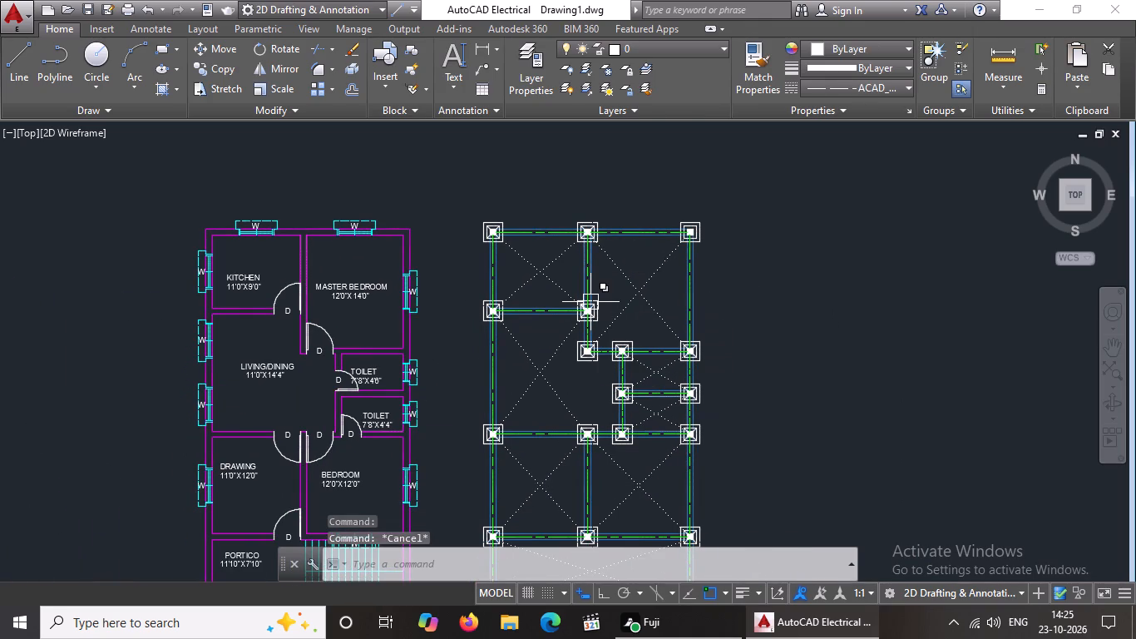
# Colour both dotted diagonal lines of the southernmost portico and stair bay grey 99,100,102.
pyautogui.scroll(-1, 578, 315)
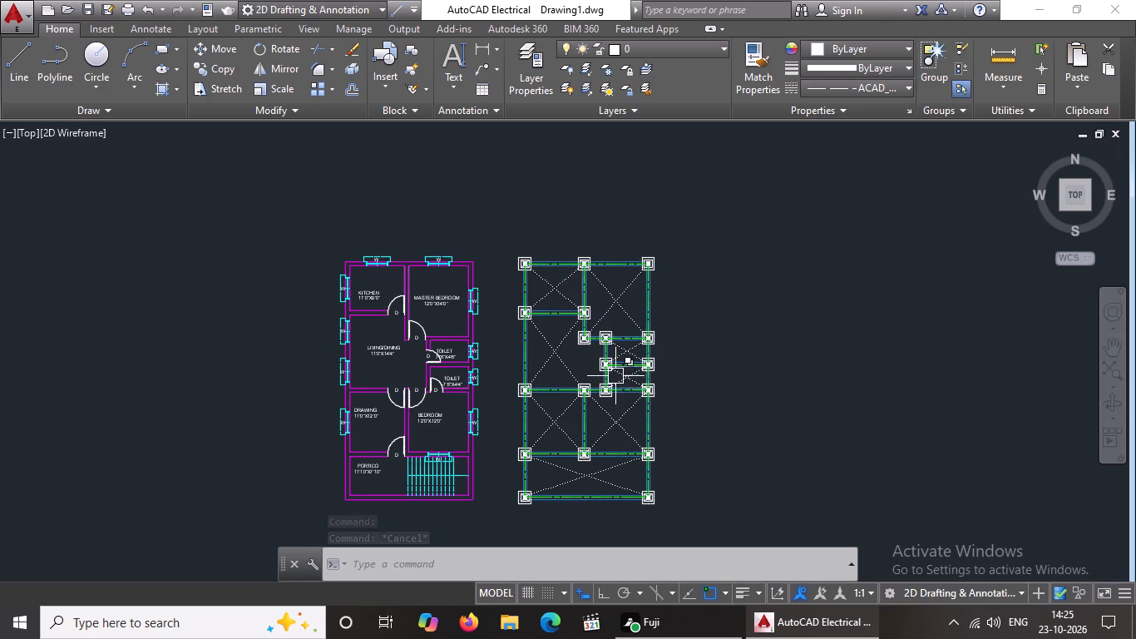
pyautogui.moveTo(590, 425); pyautogui.dragTo(598, 359, button='middle')
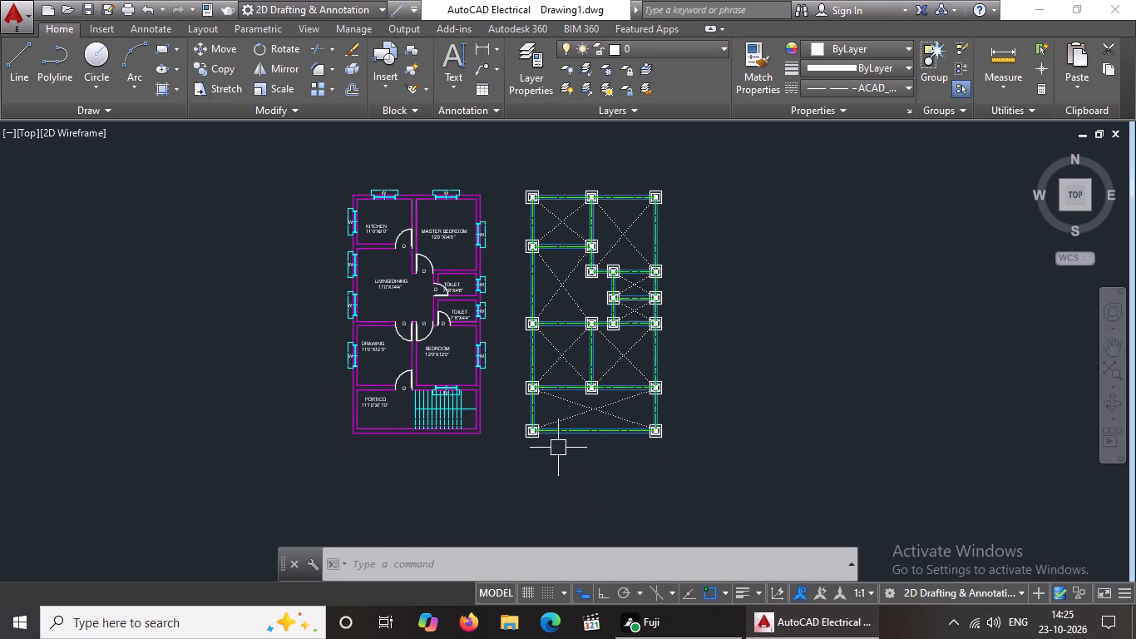
pyautogui.scroll(2, 558, 444)
pyautogui.click(558, 379)
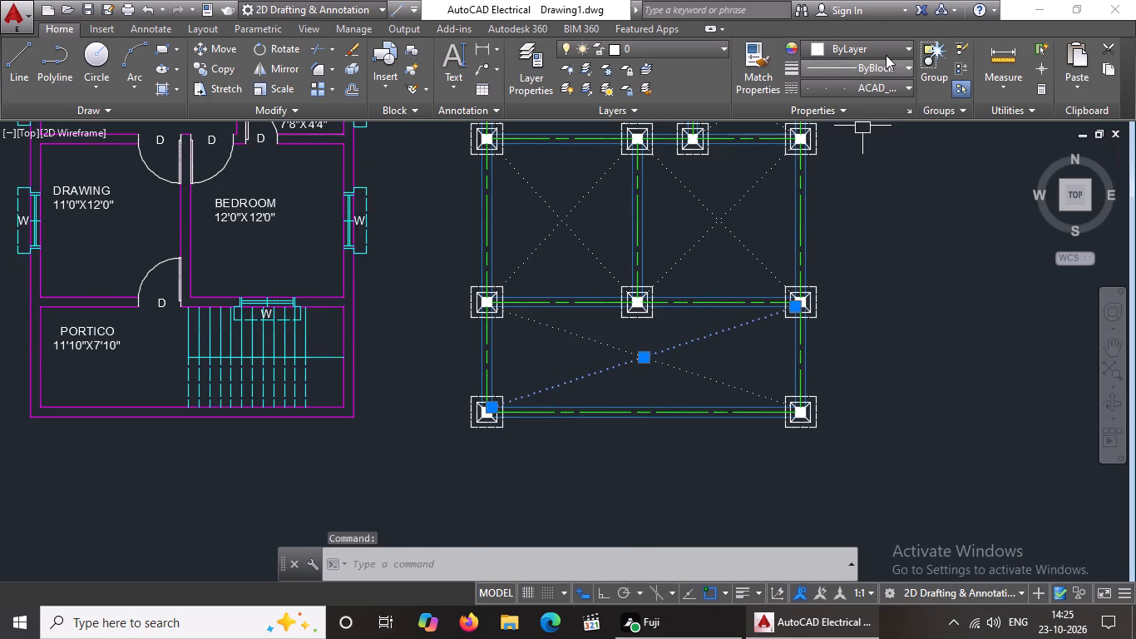
pyautogui.click(886, 47)
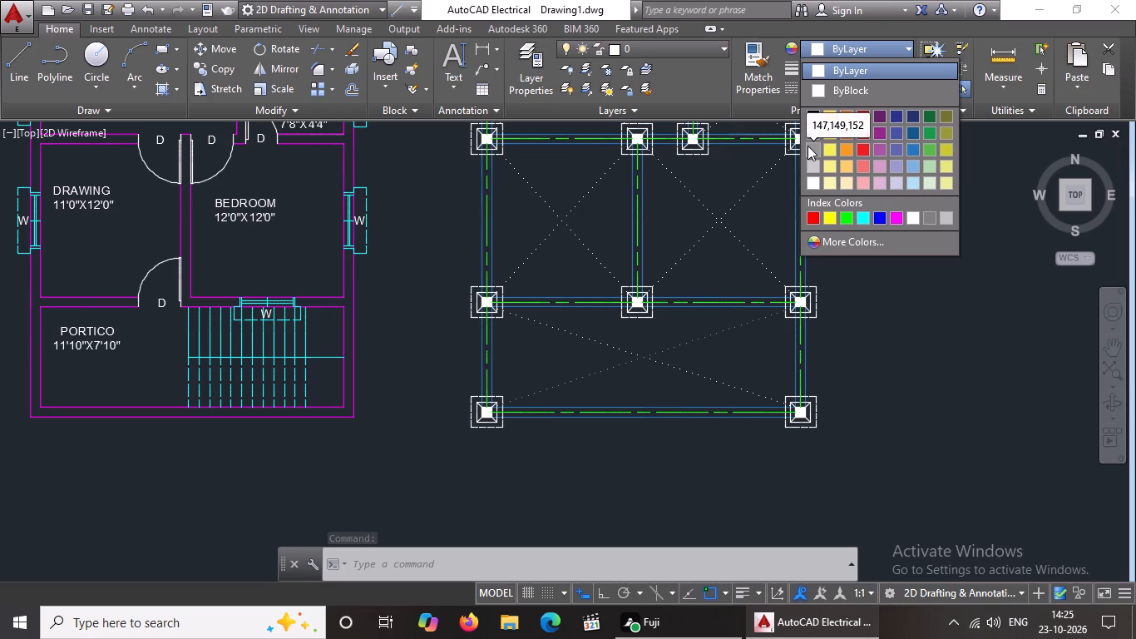
pyautogui.click(810, 131)
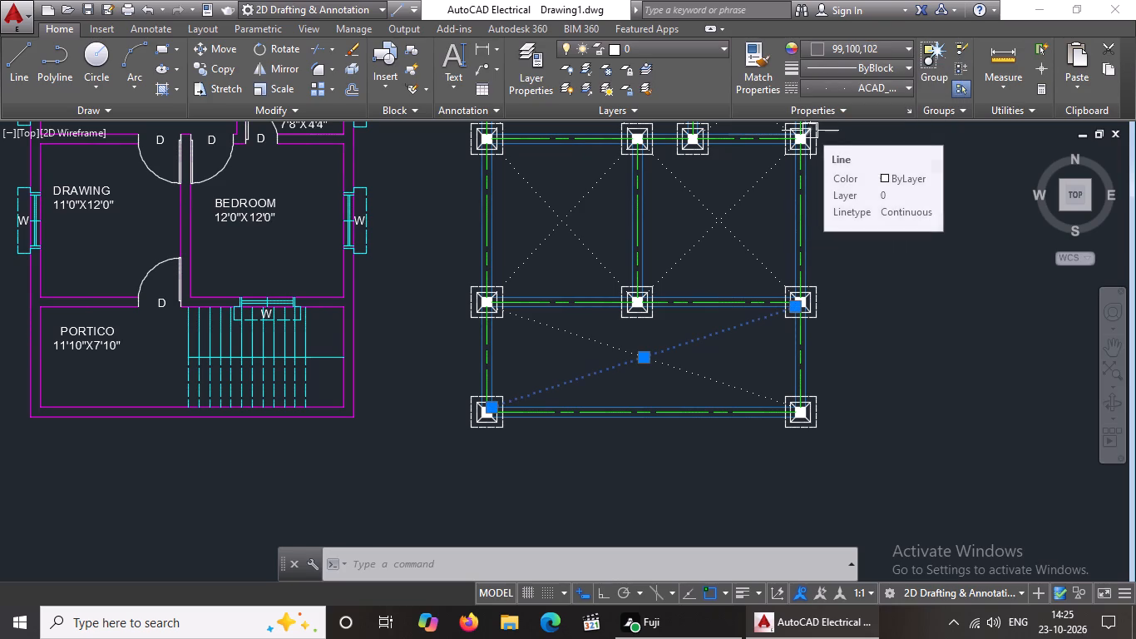
pyautogui.click(591, 334)
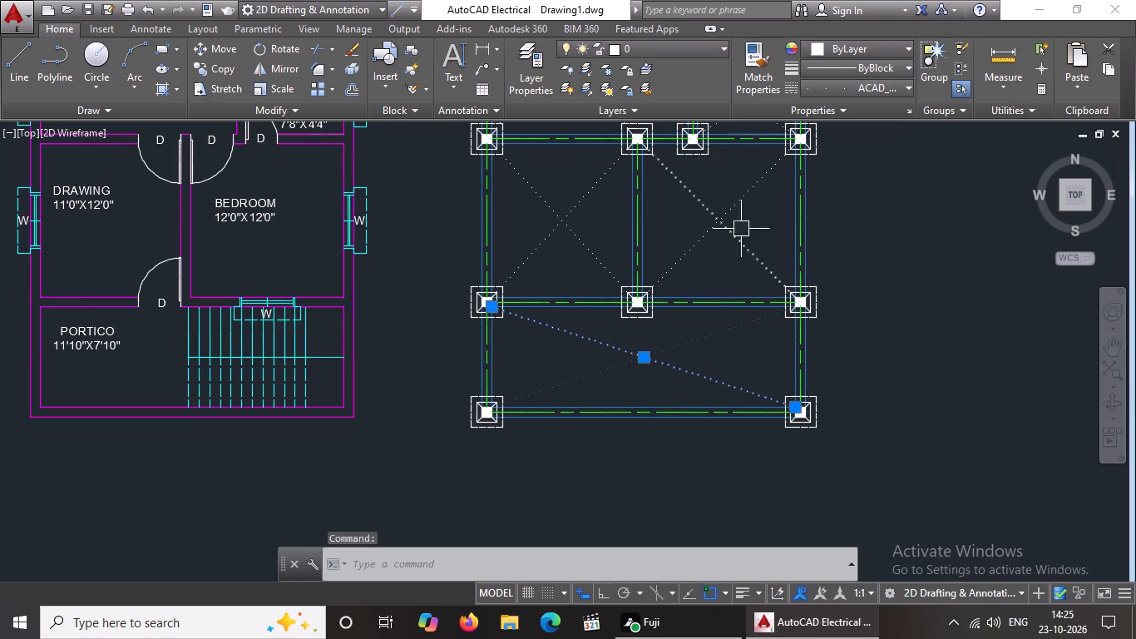
pyautogui.click(871, 52)
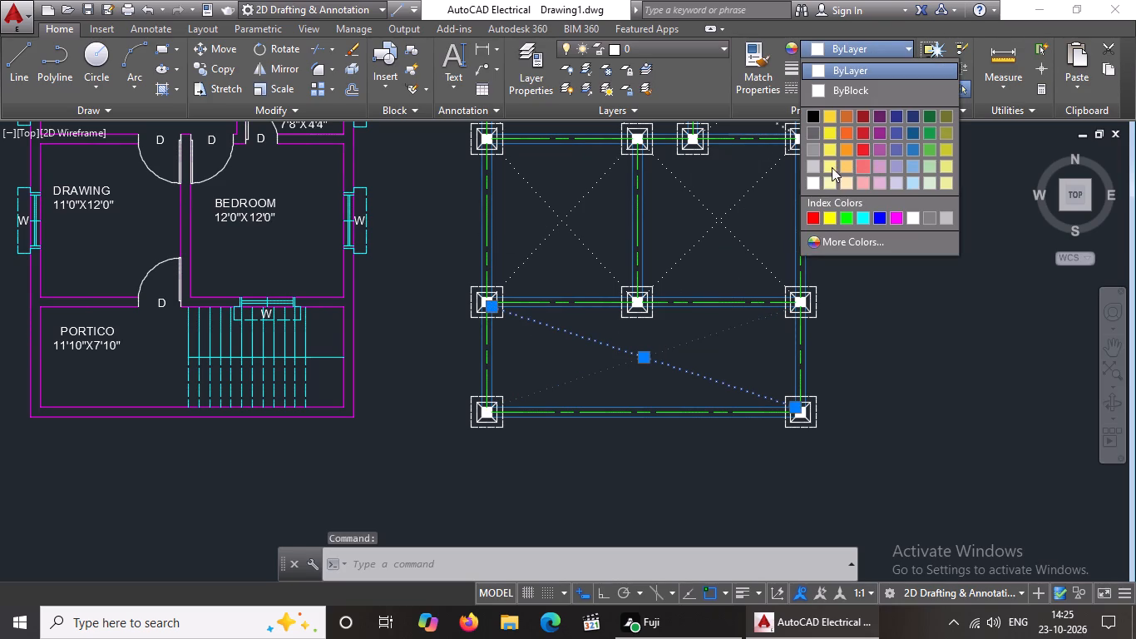
pyautogui.click(811, 132)
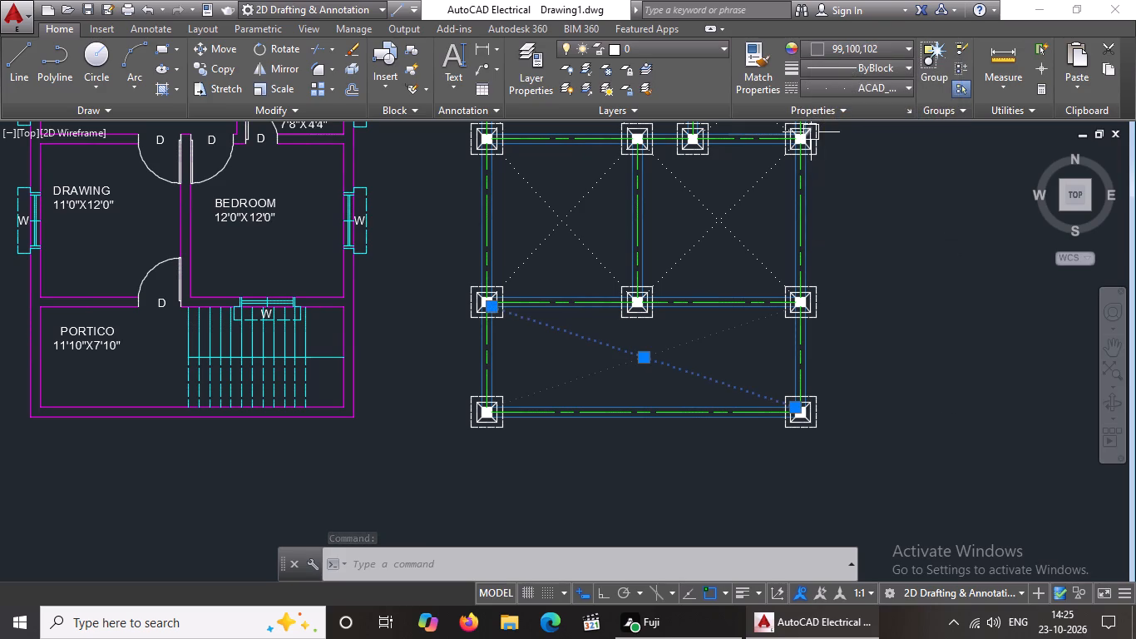
pyautogui.press('Escape')
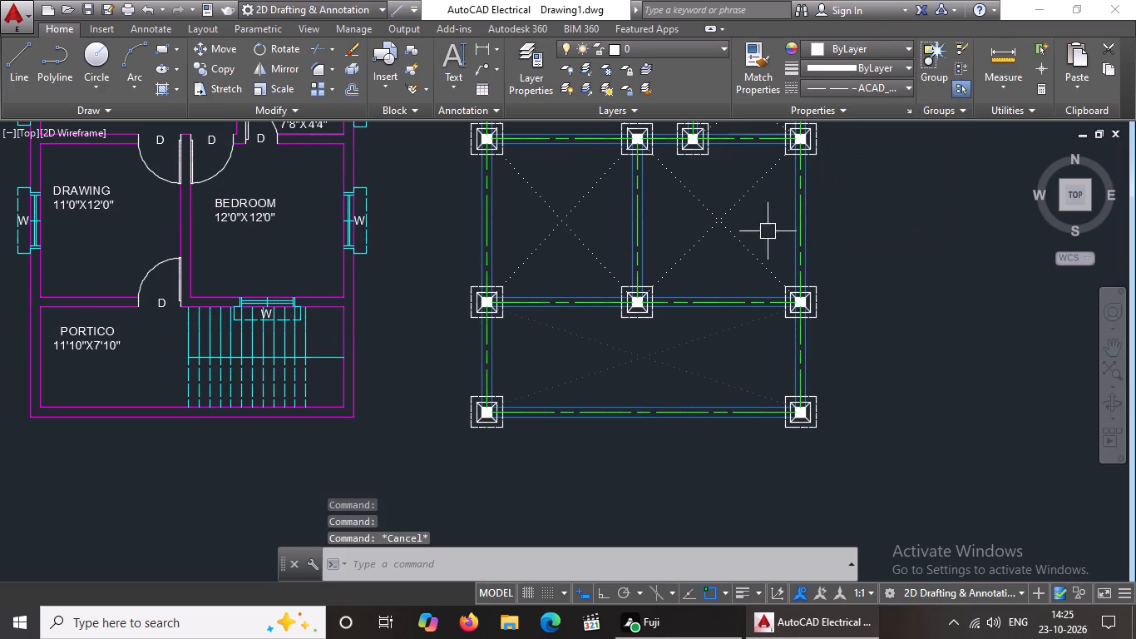
# Colour both dotted diagonal lines of the bedroom bay in the beam layout grey 99,100,102.
pyautogui.click(748, 240)
pyautogui.click(834, 52)
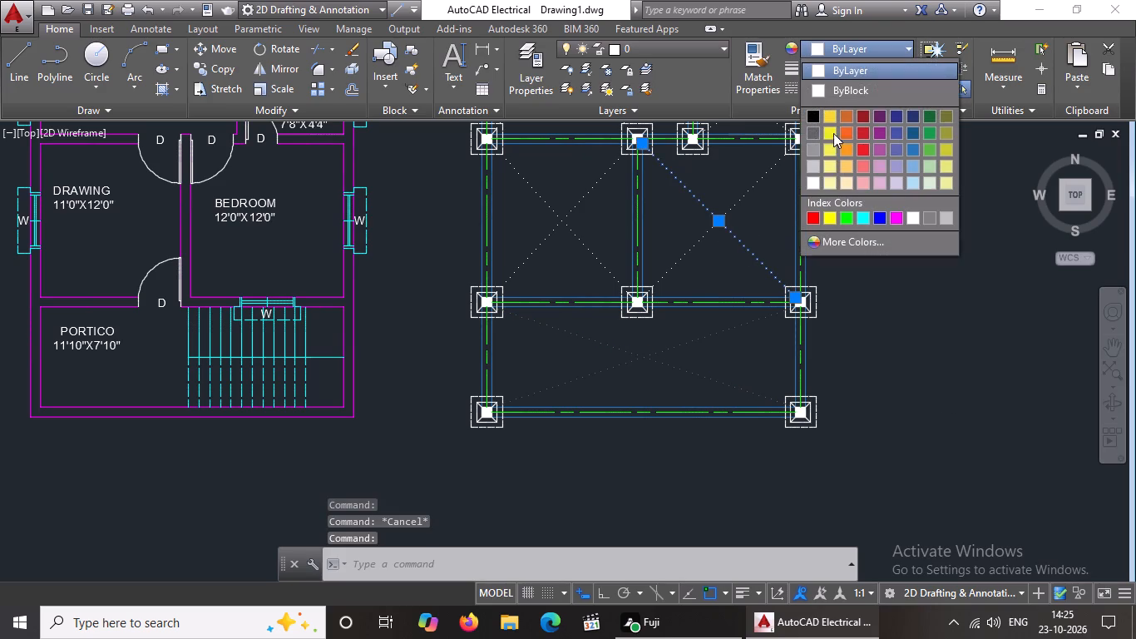
pyautogui.click(812, 128)
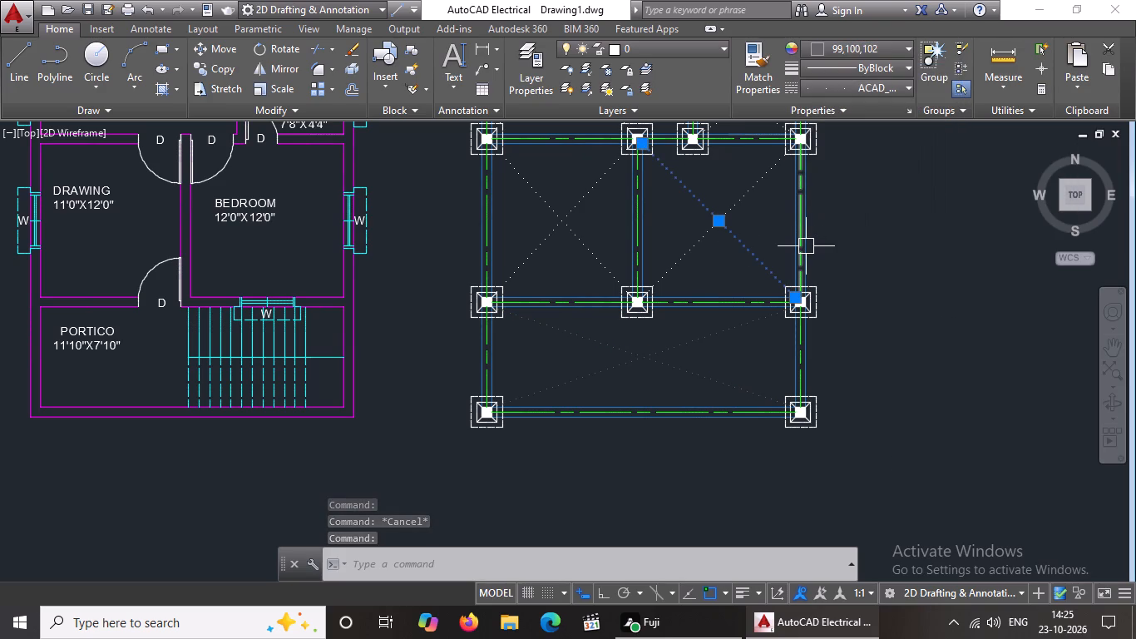
pyautogui.press('Escape')
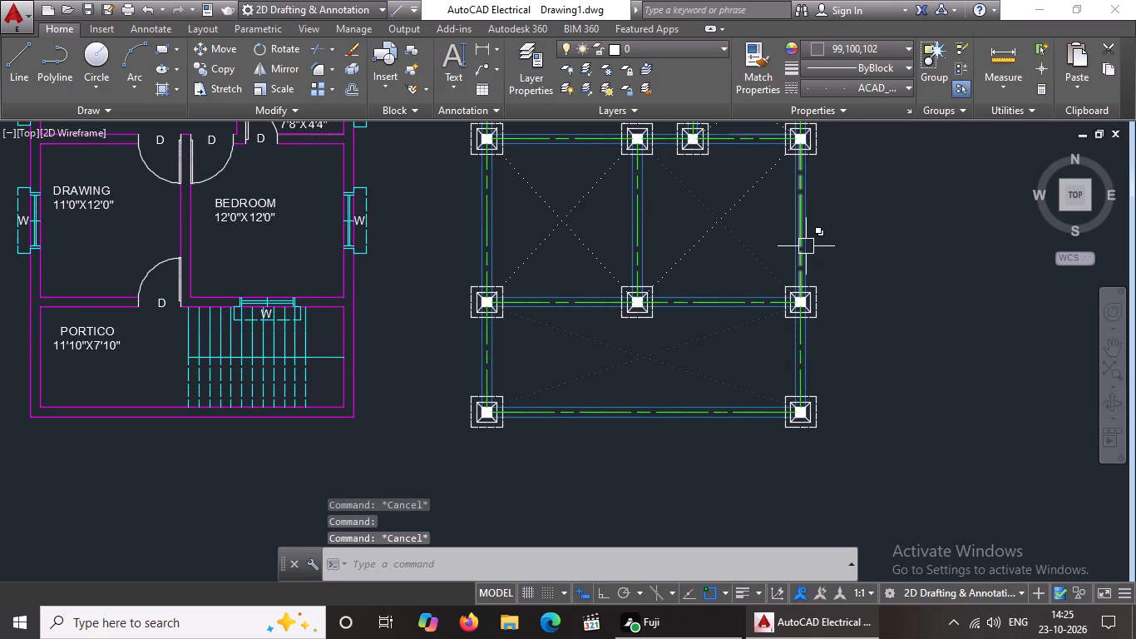
pyautogui.click(693, 246)
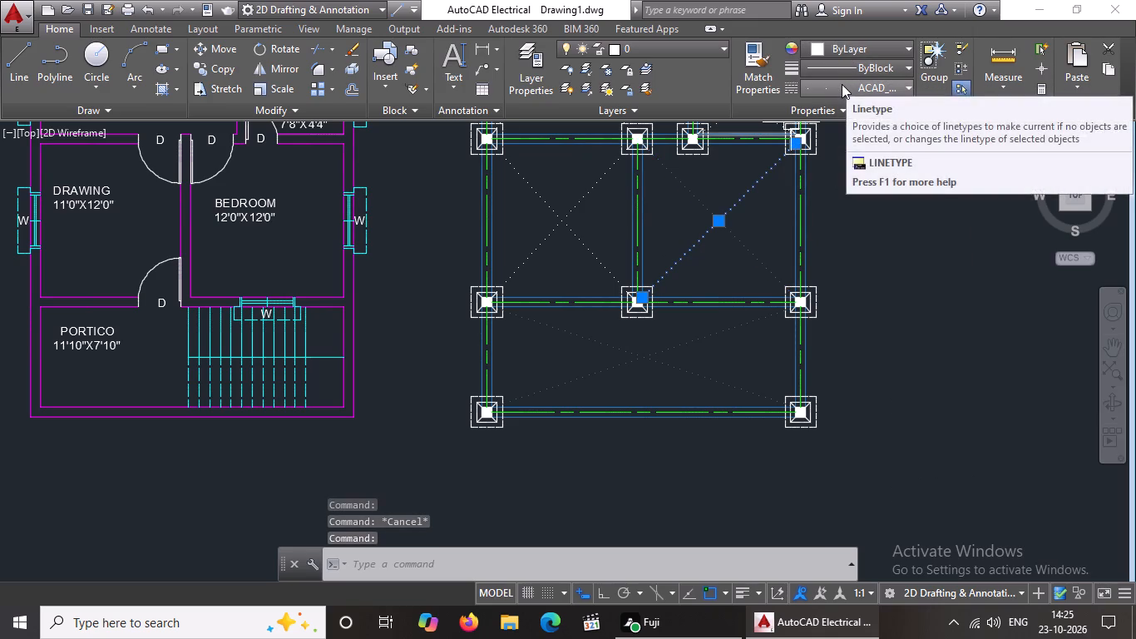
pyautogui.click(847, 37)
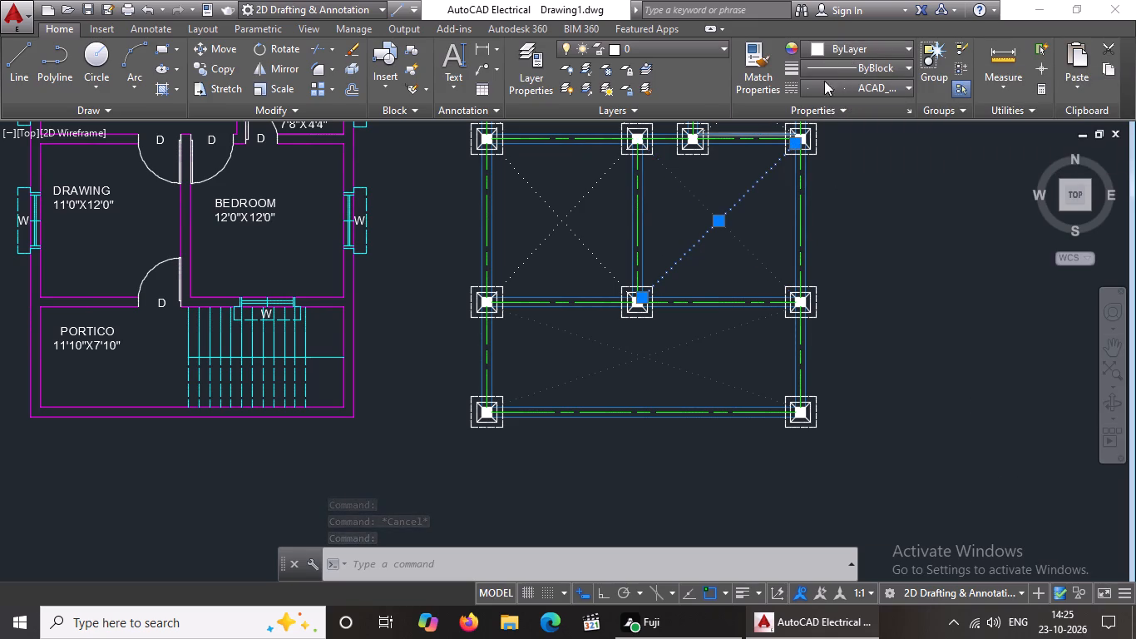
pyautogui.click(827, 48)
pyautogui.click(808, 131)
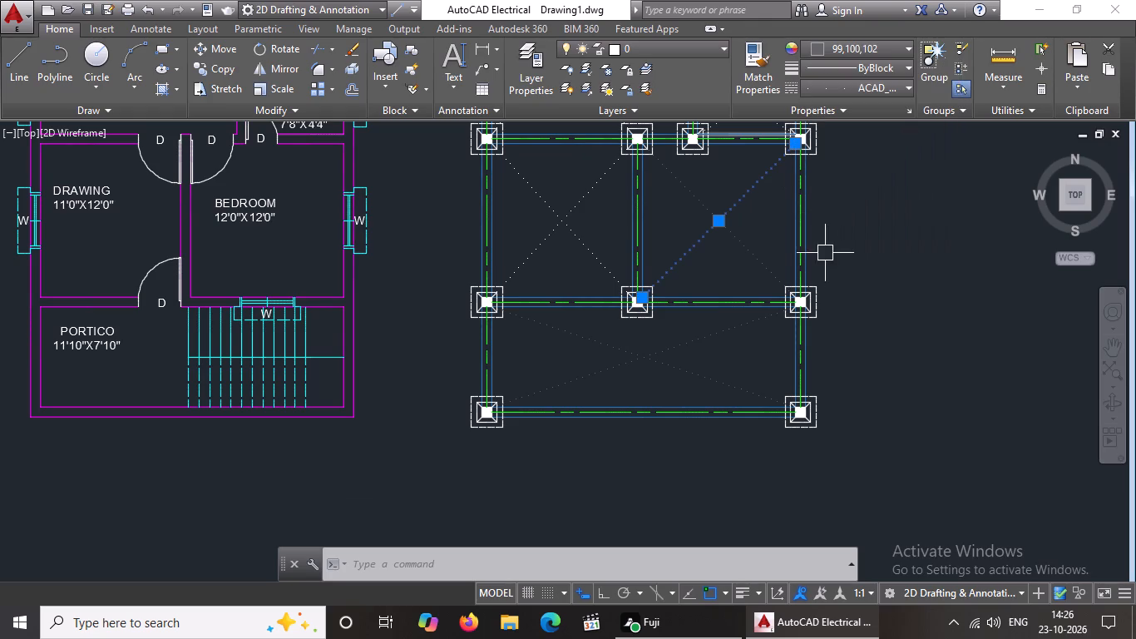
pyautogui.press('Escape')
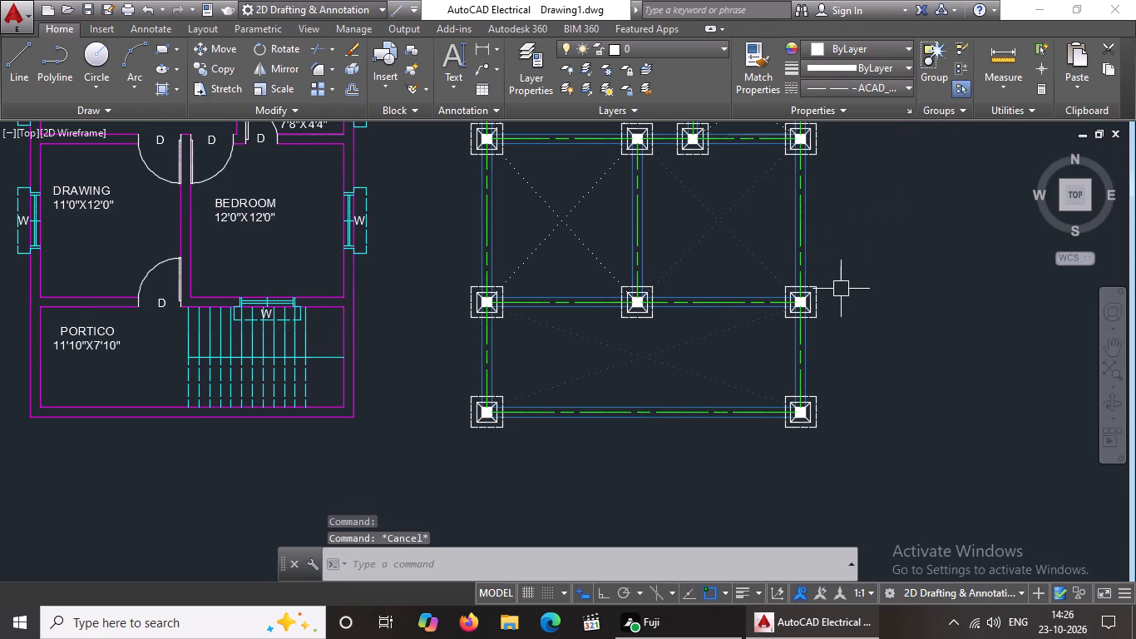
# Colour both dotted diagonal lines of the drawing room bay in the beam layout grey 99,100,102.
pyautogui.click(574, 240)
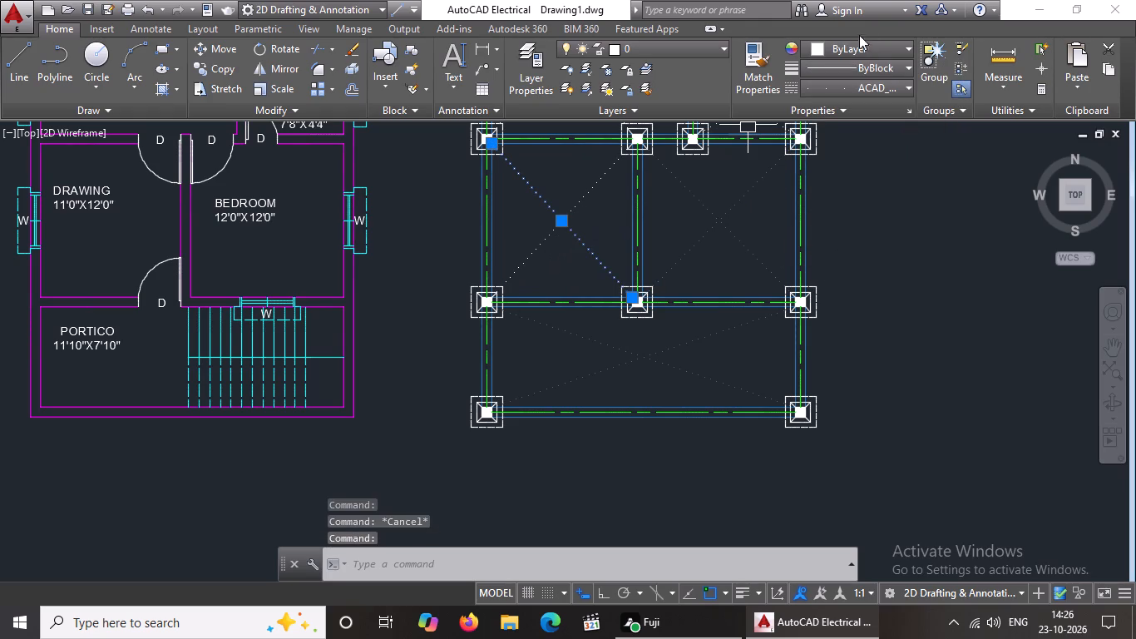
pyautogui.click(870, 51)
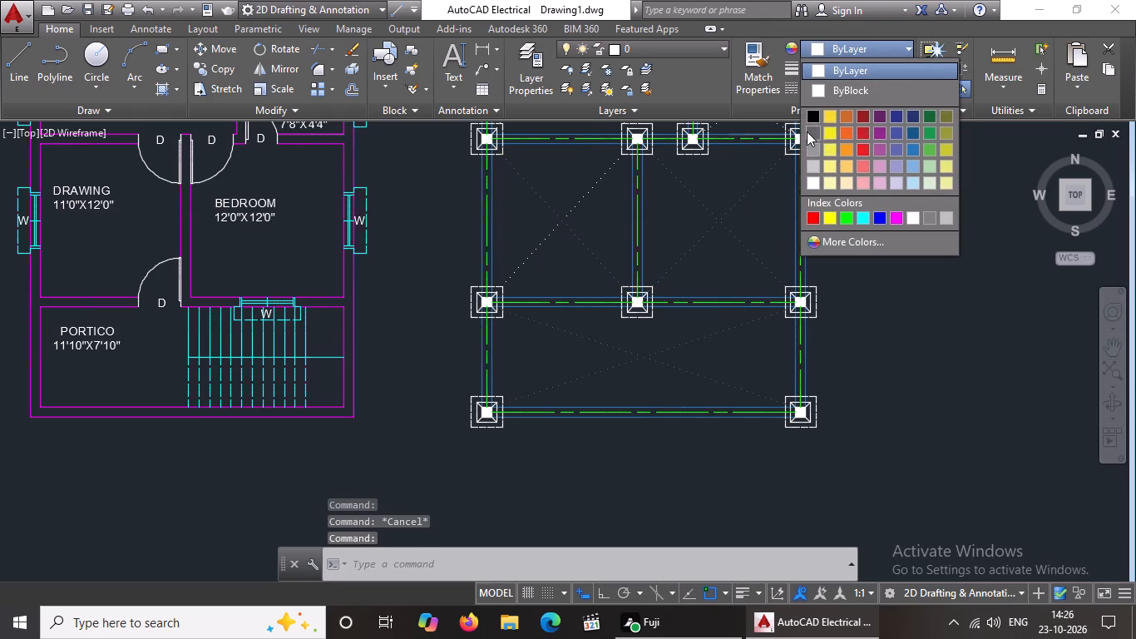
pyautogui.click(809, 129)
pyautogui.press('Escape')
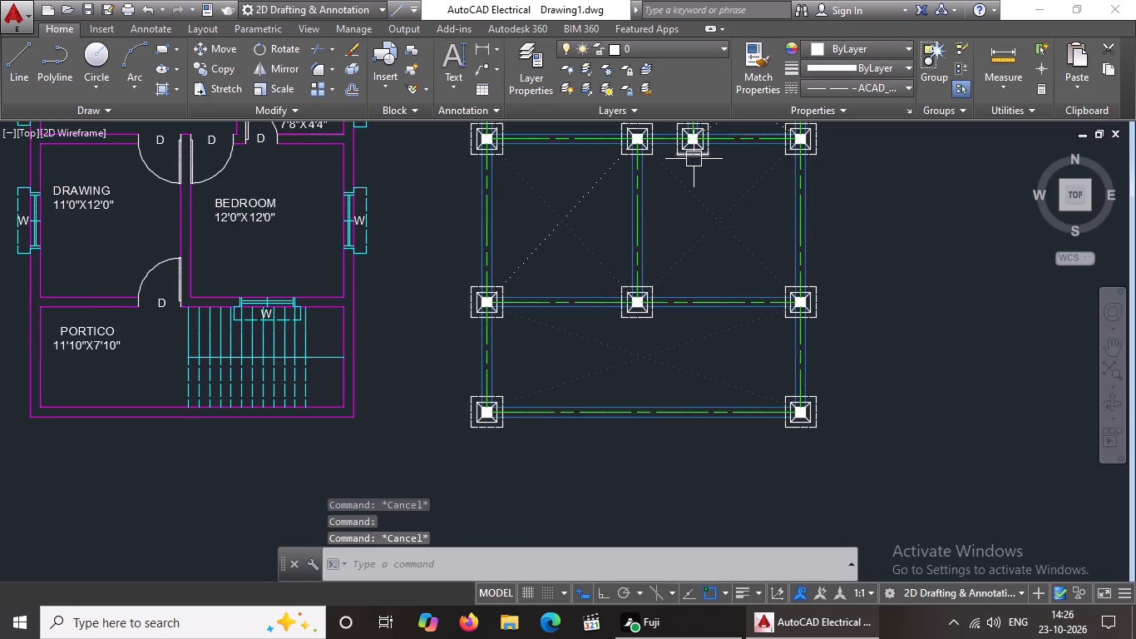
pyautogui.click(595, 179)
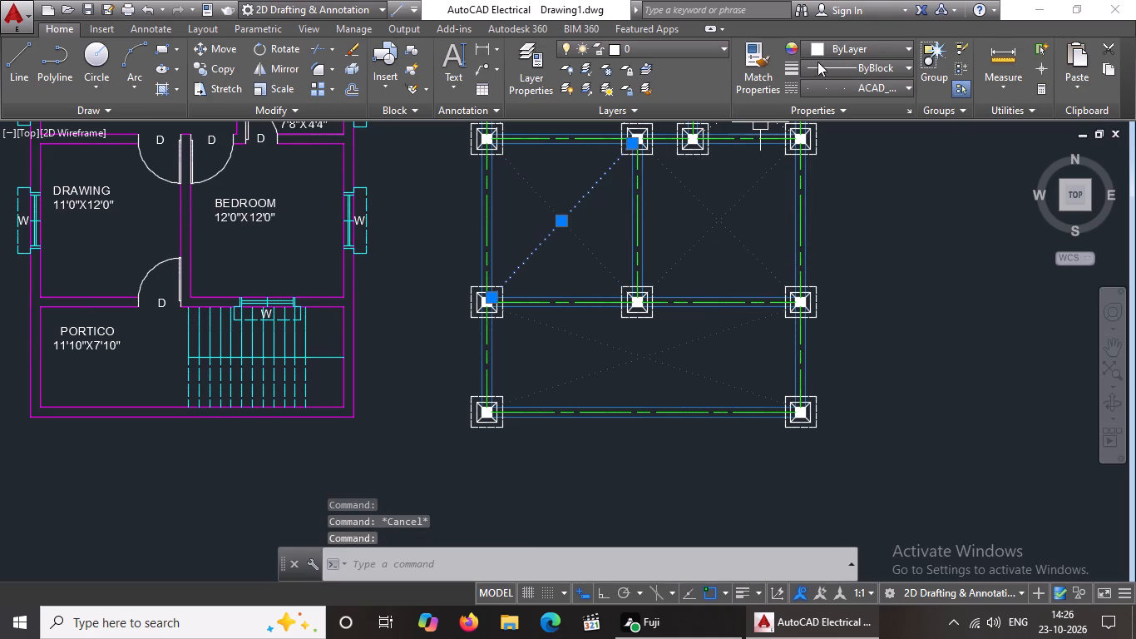
pyautogui.click(832, 42)
pyautogui.click(815, 126)
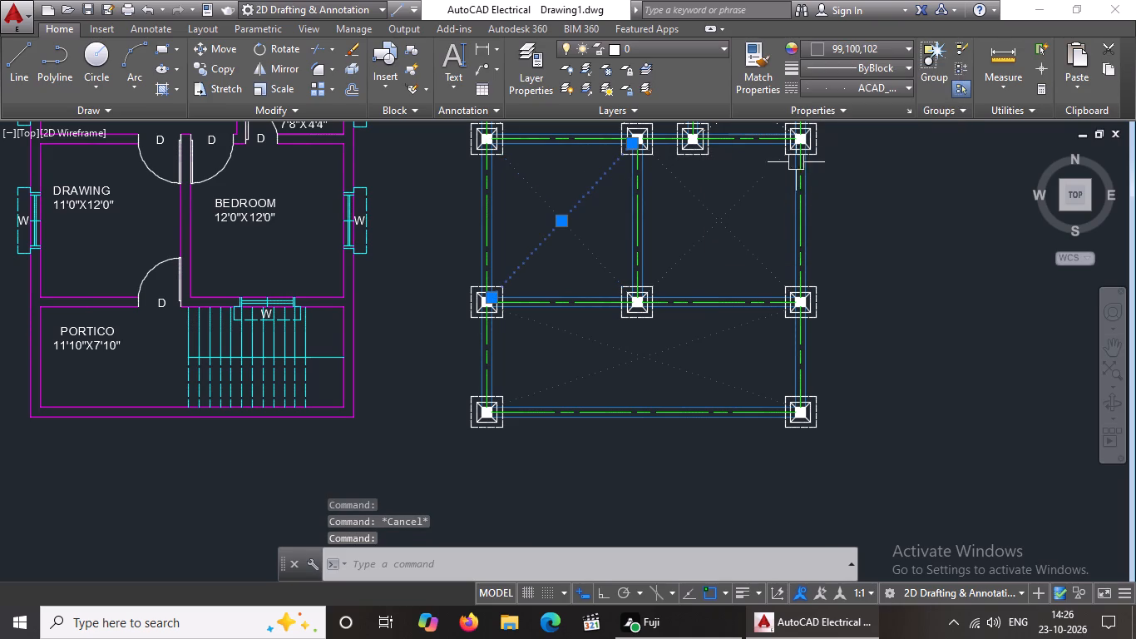
pyautogui.press('Escape')
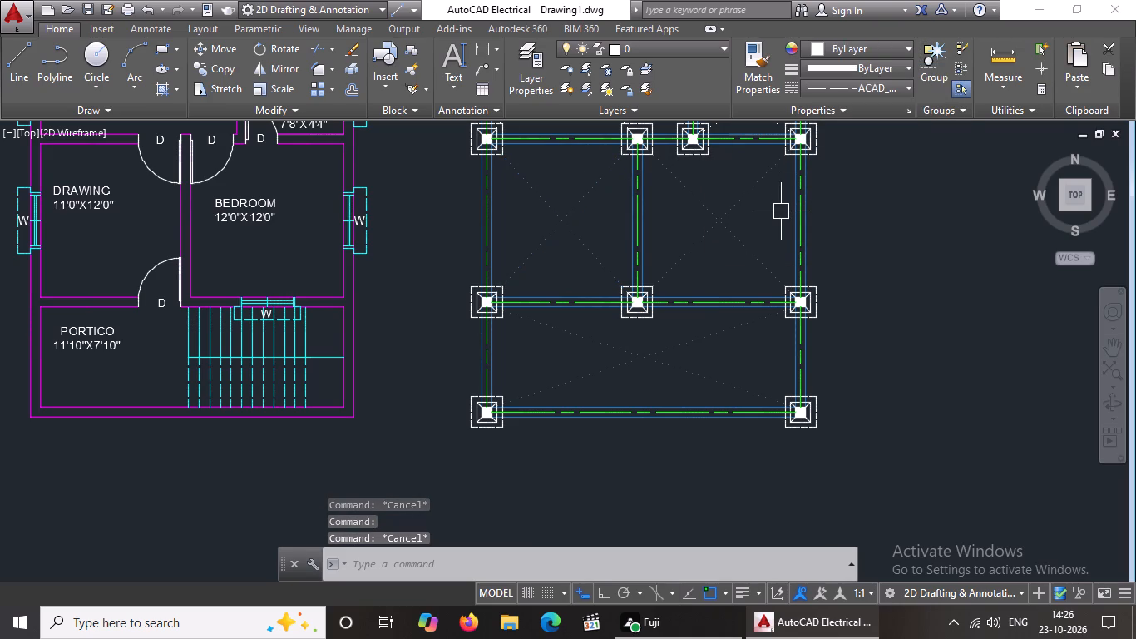
pyautogui.scroll(-1, 780, 211)
pyautogui.moveTo(769, 265); pyautogui.dragTo(751, 354, button='middle')
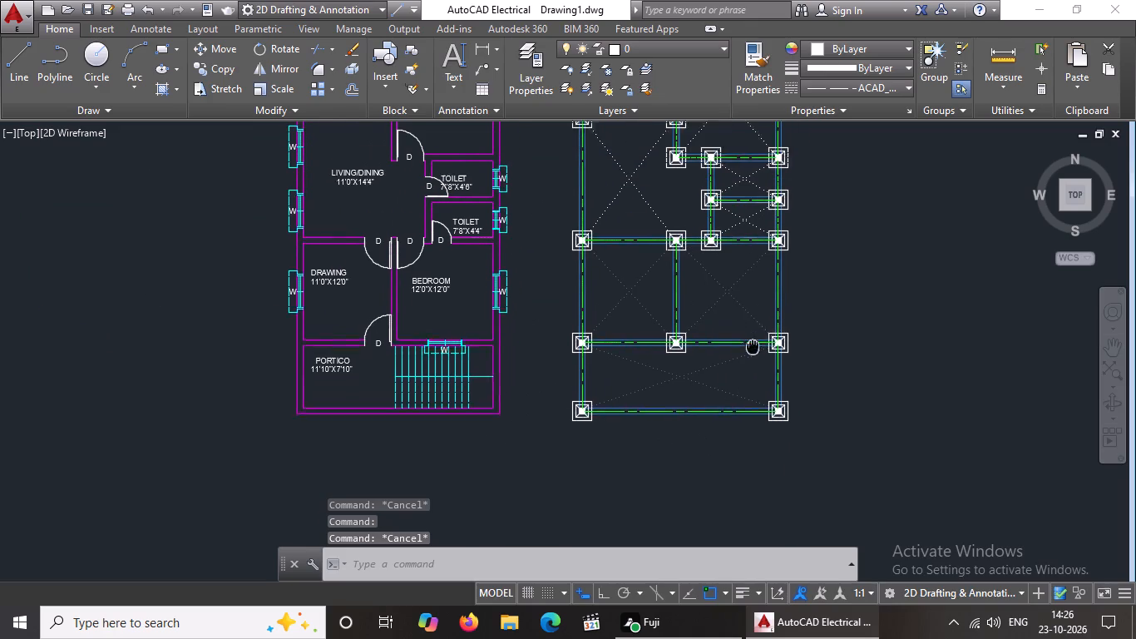
# Colour both dotted diagonal lines of the southern 7'8"X4'4" toilet bay in the beam layout grey 99,100,102.
pyautogui.moveTo(751, 354); pyautogui.dragTo(748, 370, button='middle')
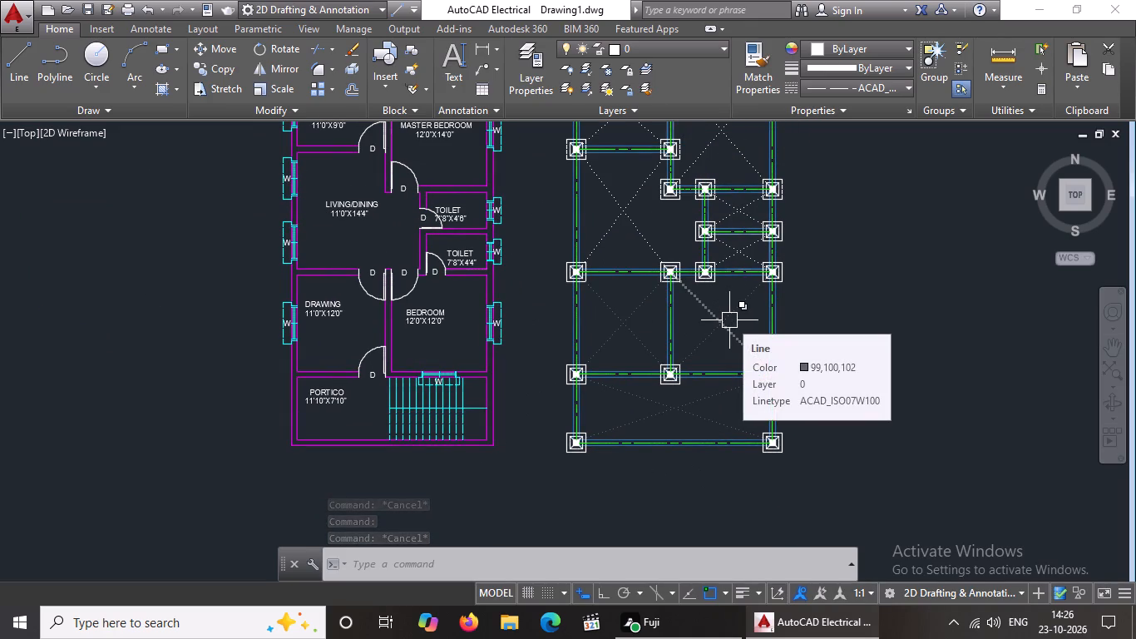
pyautogui.scroll(1, 740, 258)
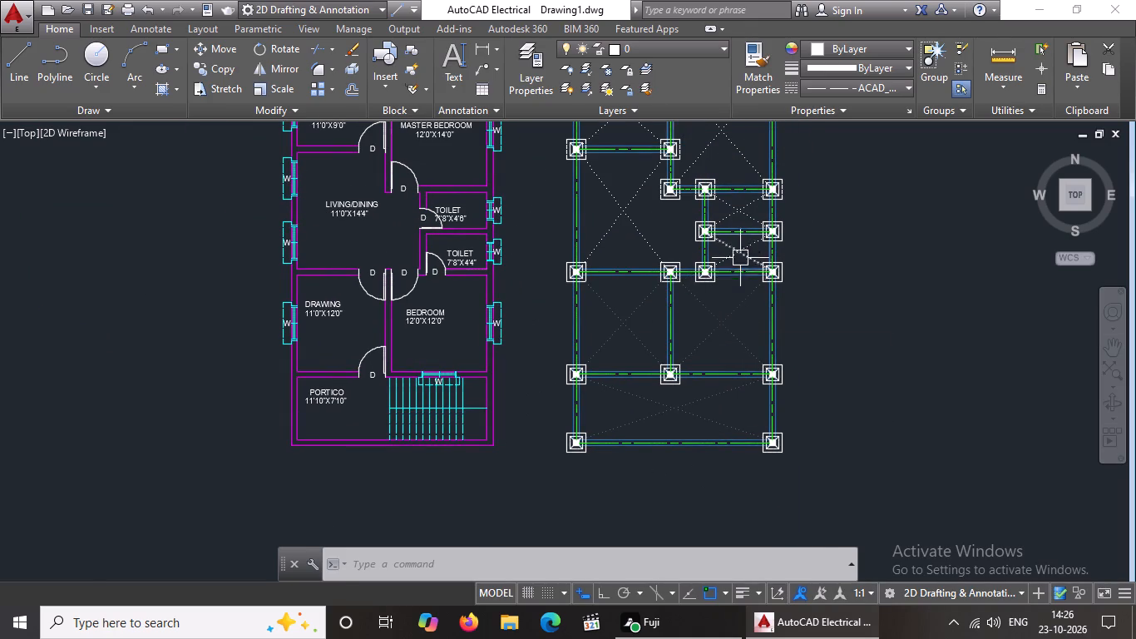
pyautogui.scroll(1, 740, 258)
pyautogui.click(709, 232)
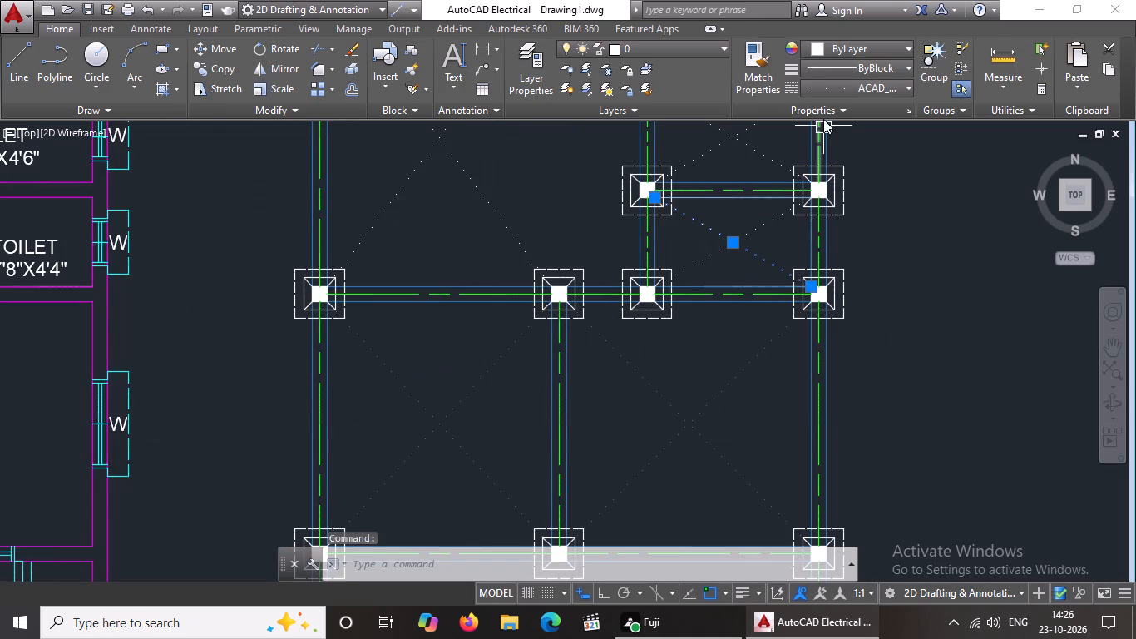
pyautogui.click(842, 48)
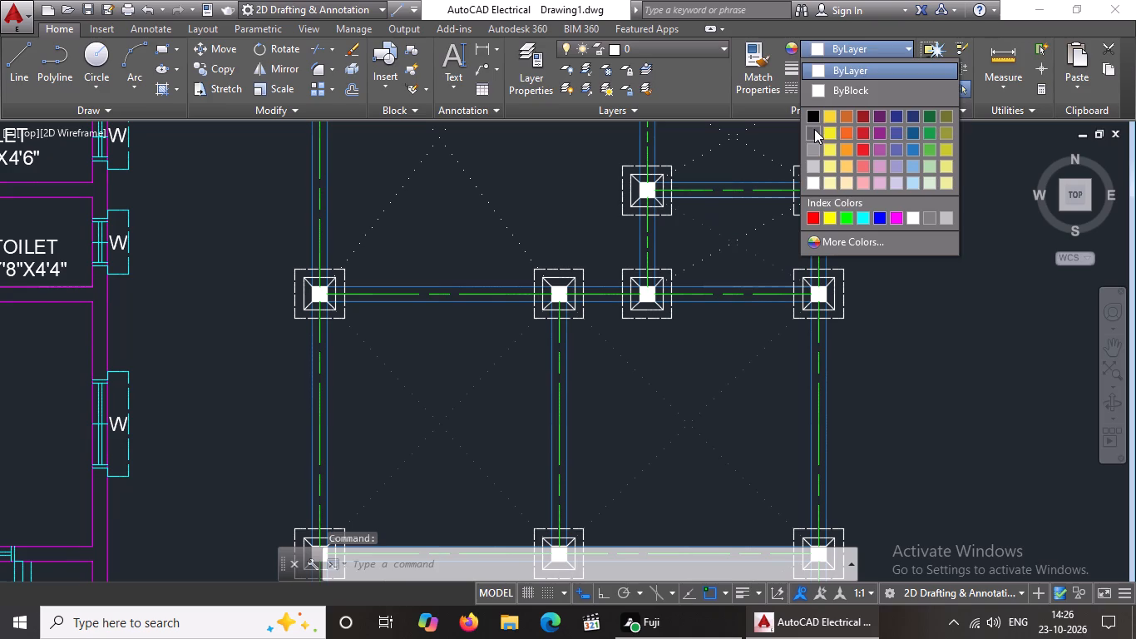
pyautogui.click(814, 129)
pyautogui.click(762, 229)
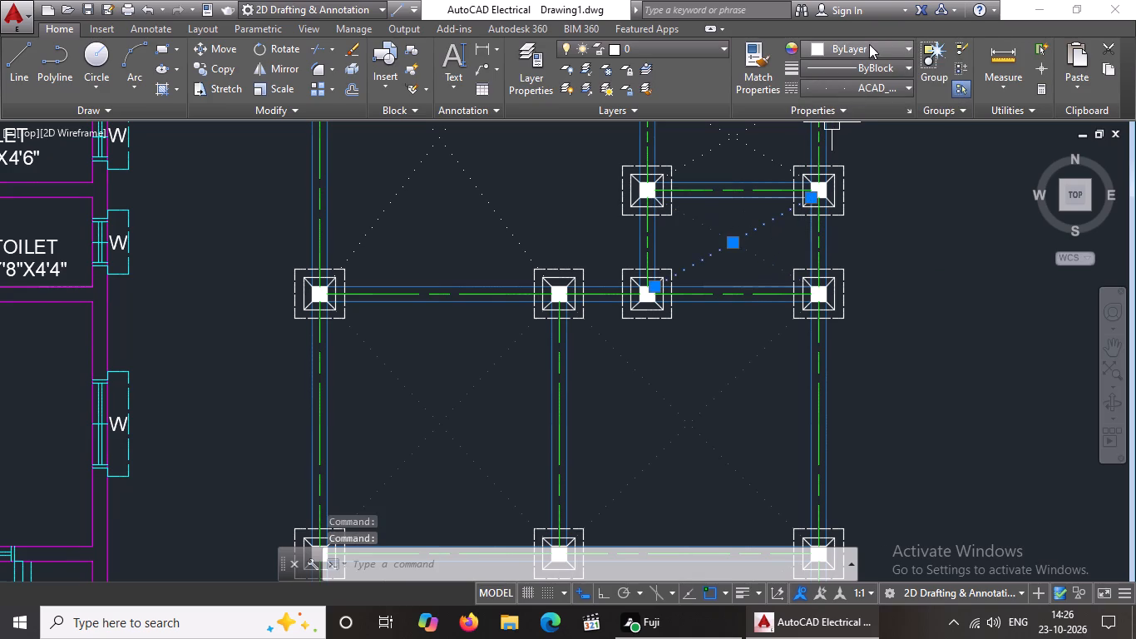
pyautogui.click(866, 49)
pyautogui.click(810, 127)
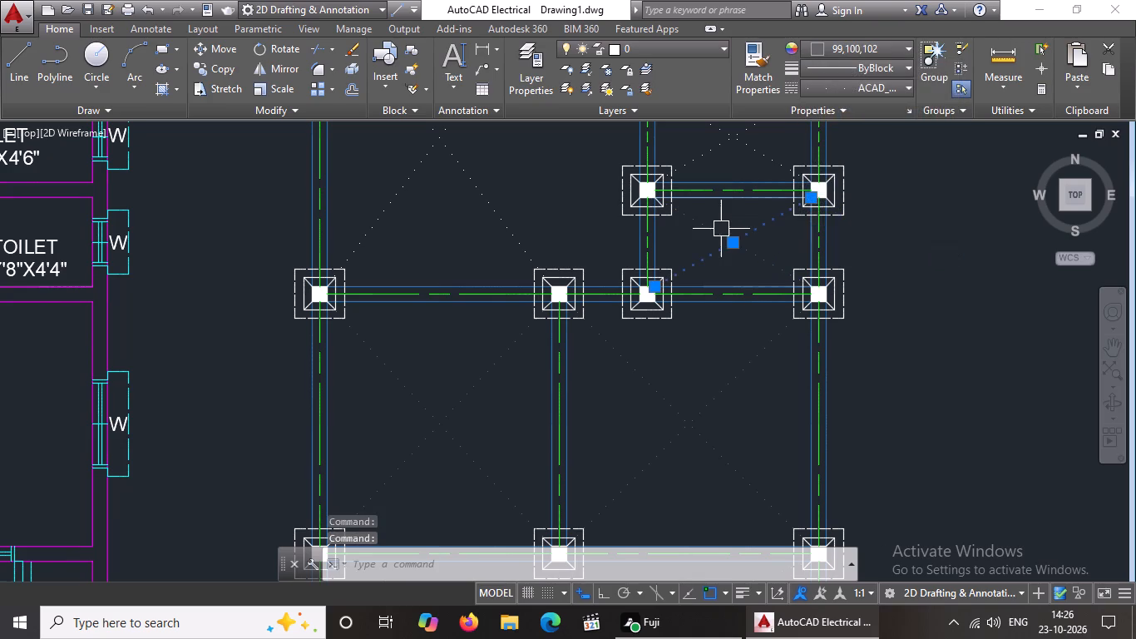
pyautogui.scroll(-1, 719, 232)
pyautogui.press('Escape')
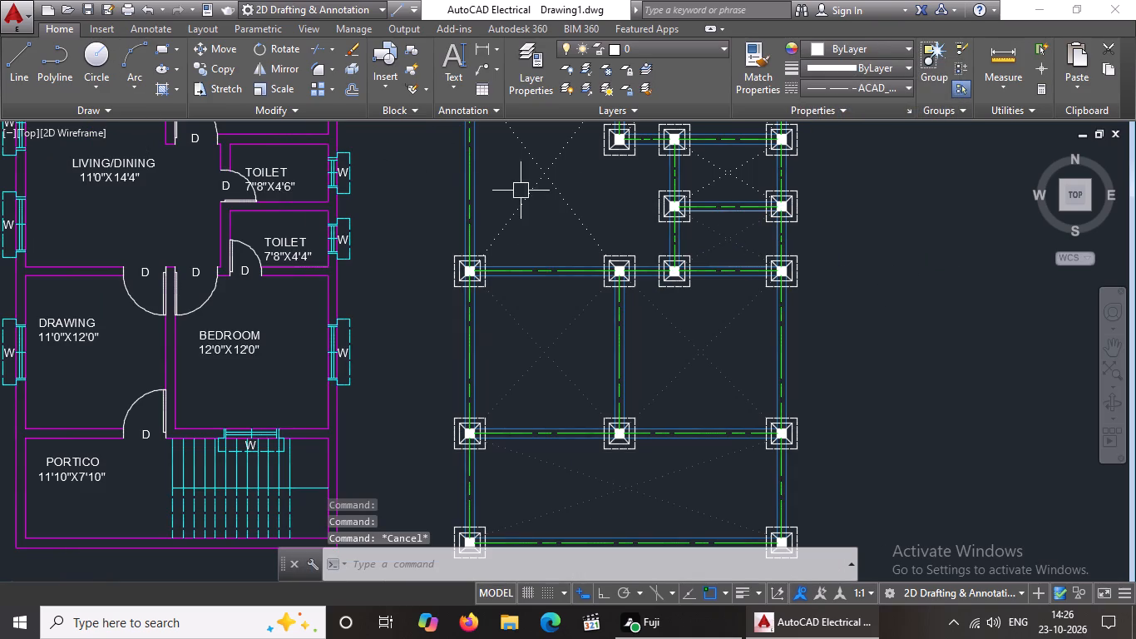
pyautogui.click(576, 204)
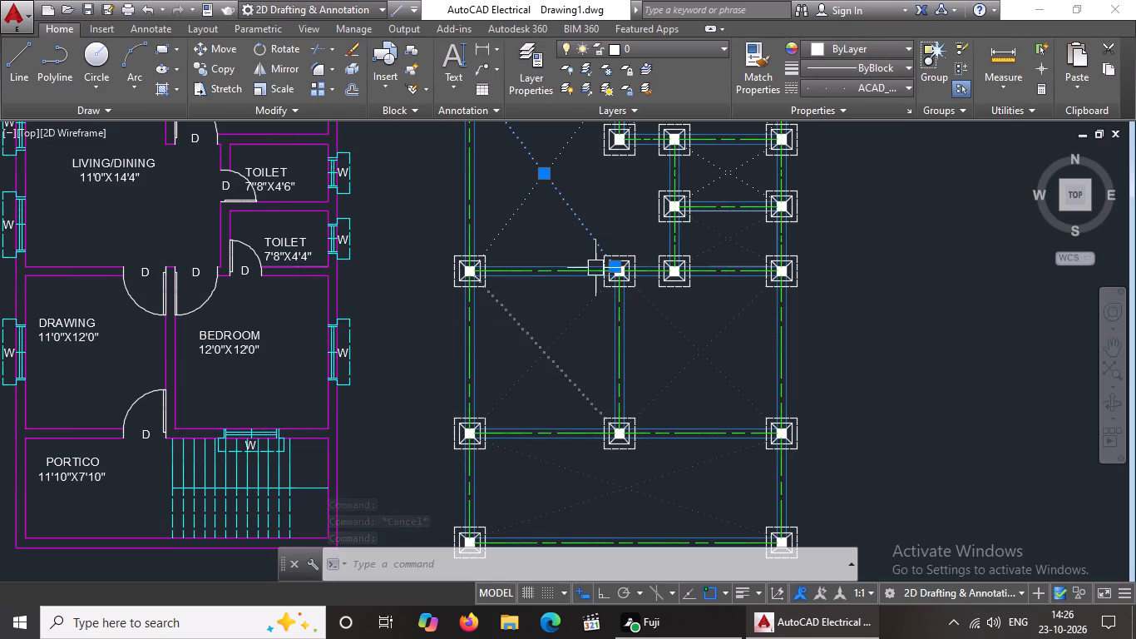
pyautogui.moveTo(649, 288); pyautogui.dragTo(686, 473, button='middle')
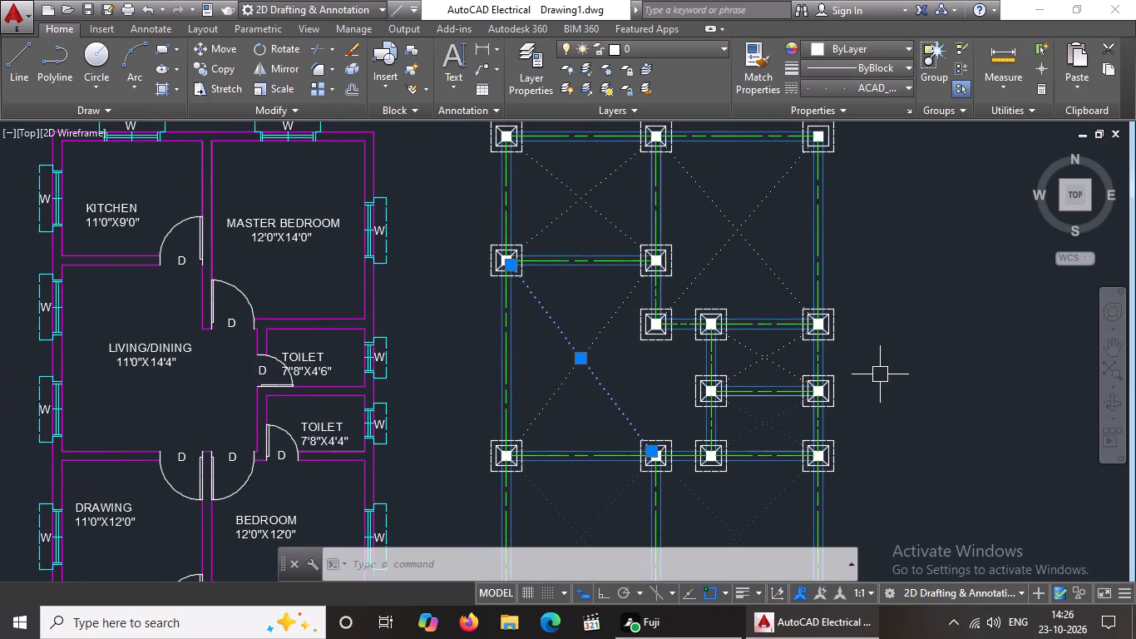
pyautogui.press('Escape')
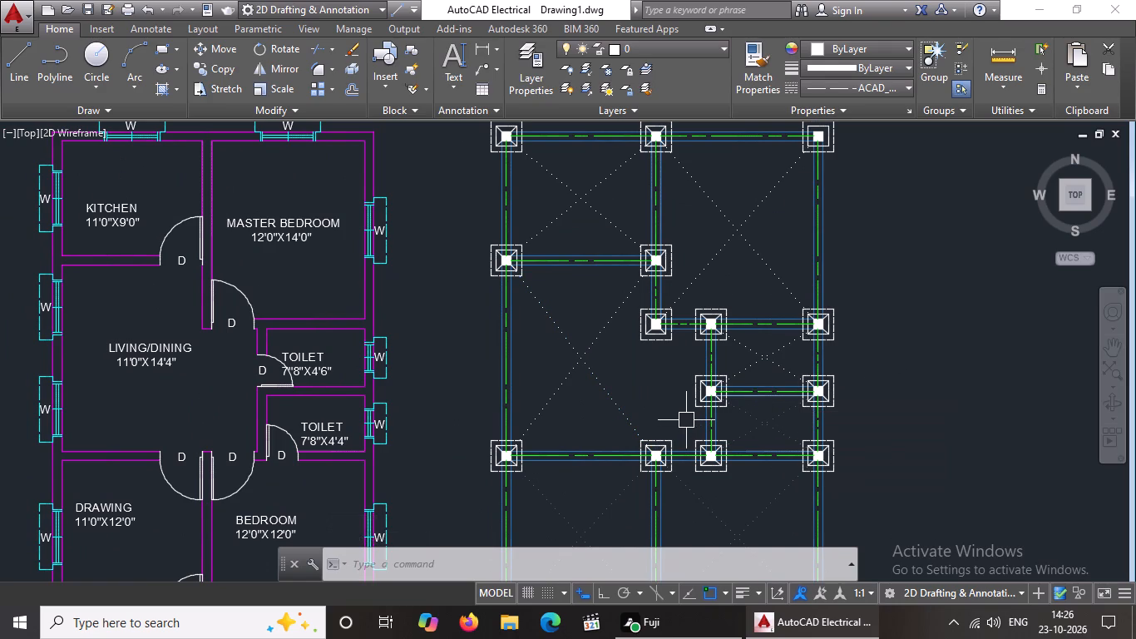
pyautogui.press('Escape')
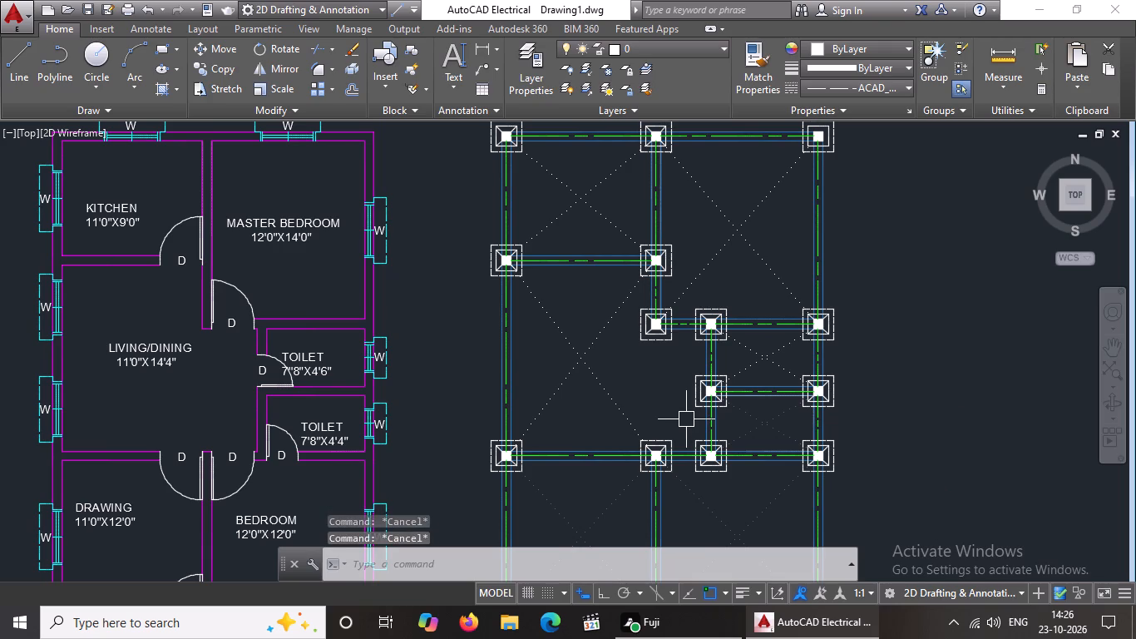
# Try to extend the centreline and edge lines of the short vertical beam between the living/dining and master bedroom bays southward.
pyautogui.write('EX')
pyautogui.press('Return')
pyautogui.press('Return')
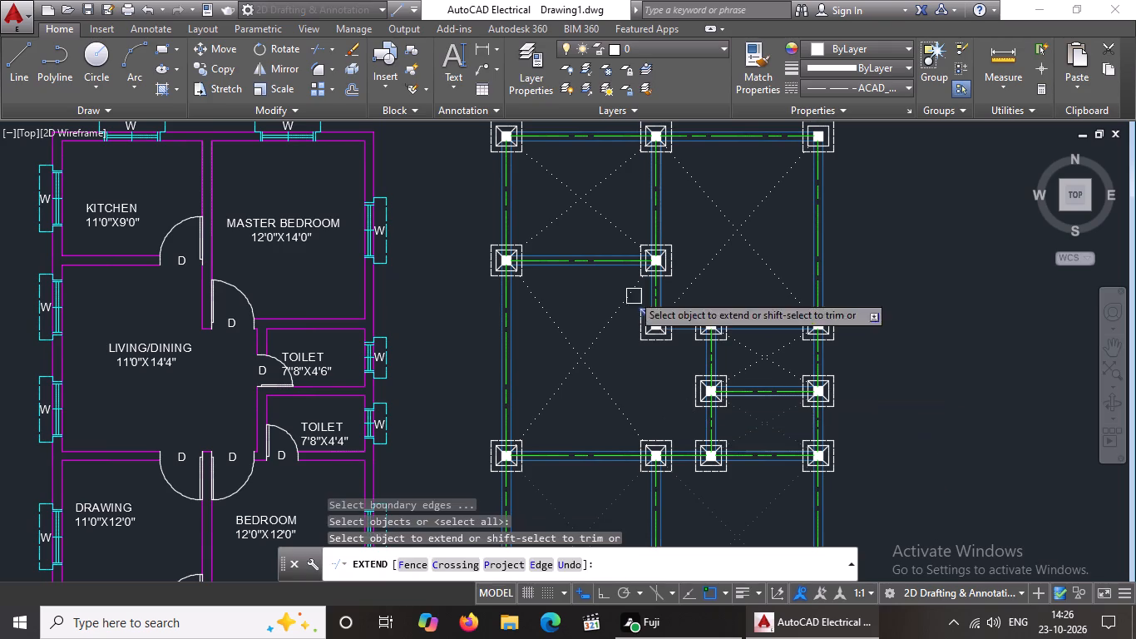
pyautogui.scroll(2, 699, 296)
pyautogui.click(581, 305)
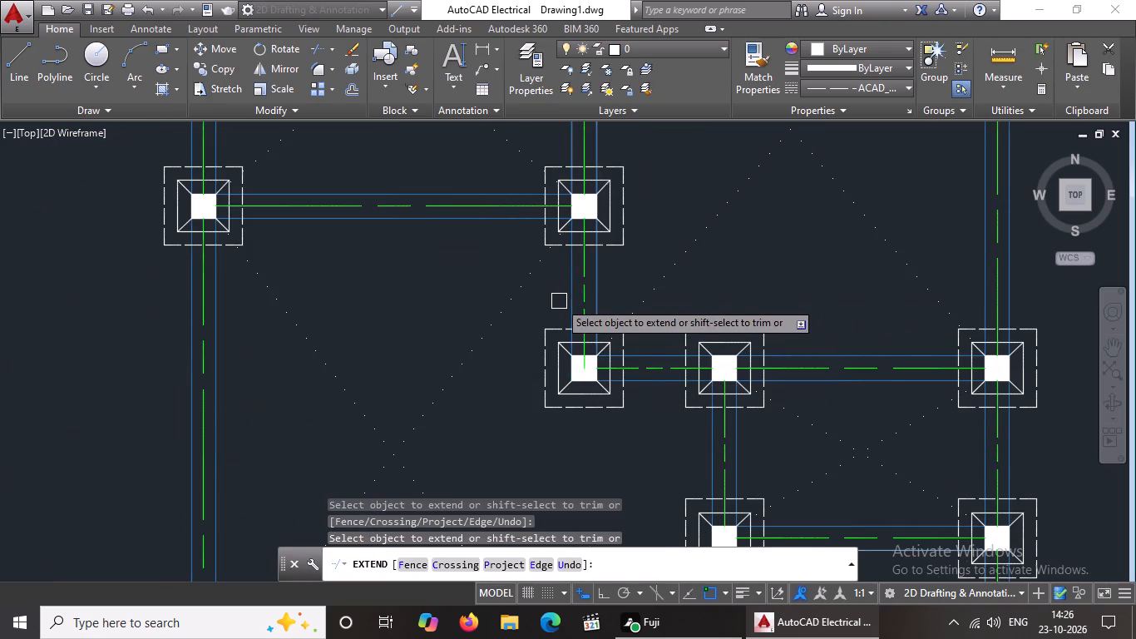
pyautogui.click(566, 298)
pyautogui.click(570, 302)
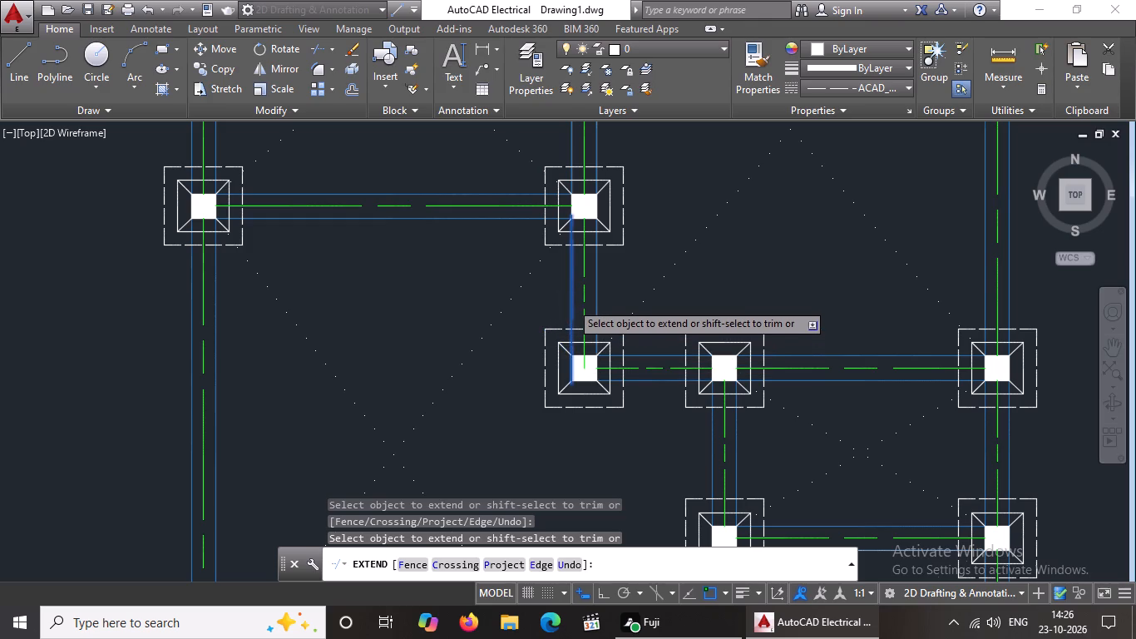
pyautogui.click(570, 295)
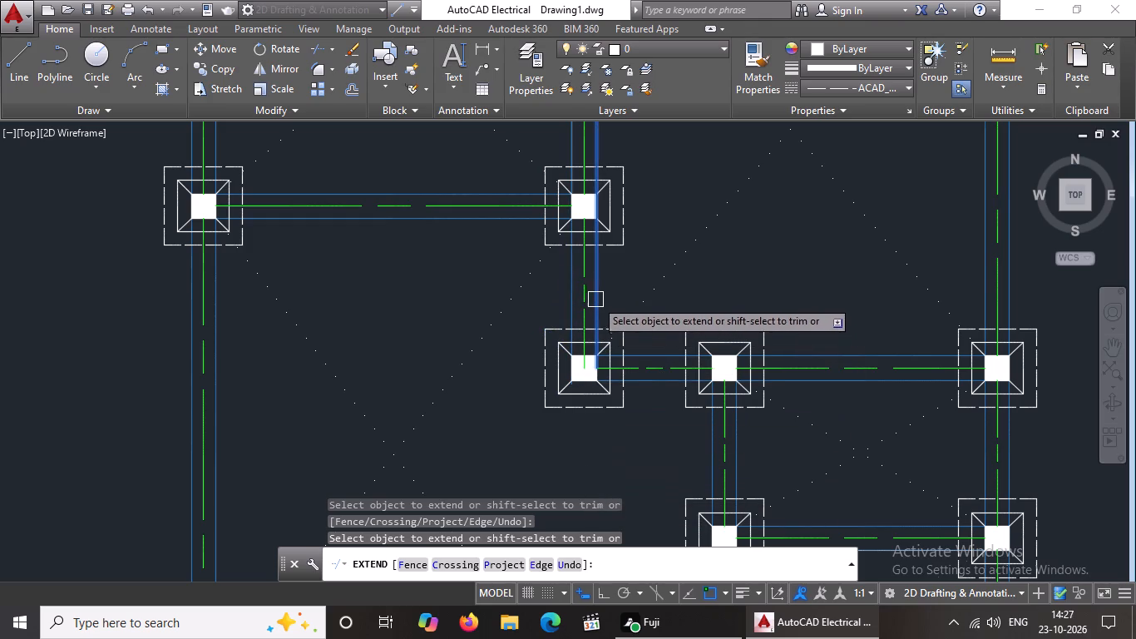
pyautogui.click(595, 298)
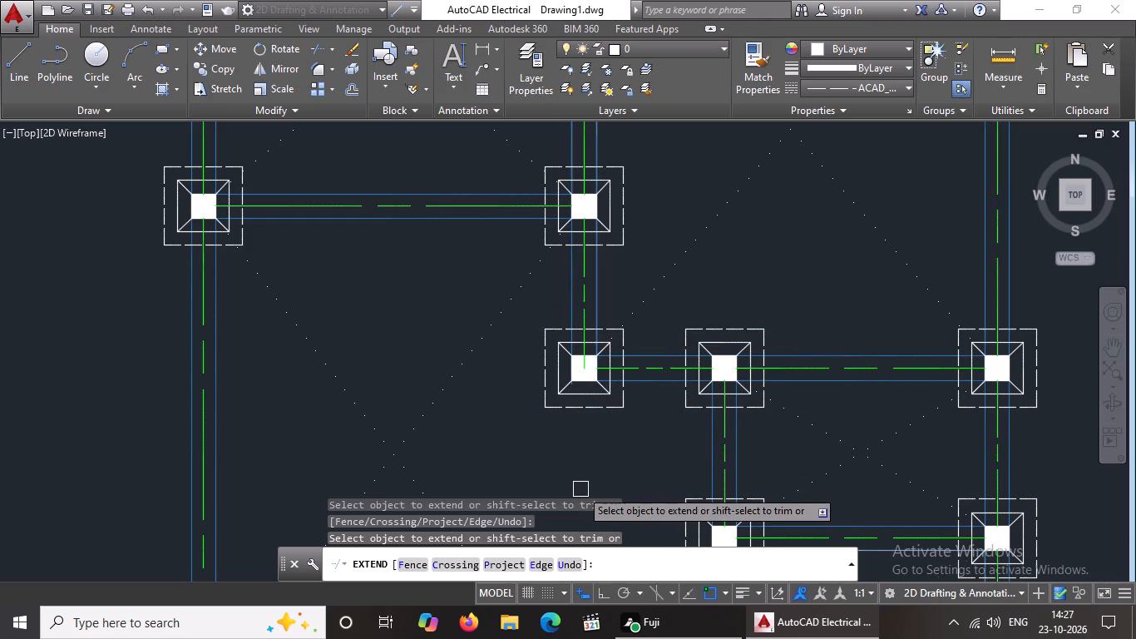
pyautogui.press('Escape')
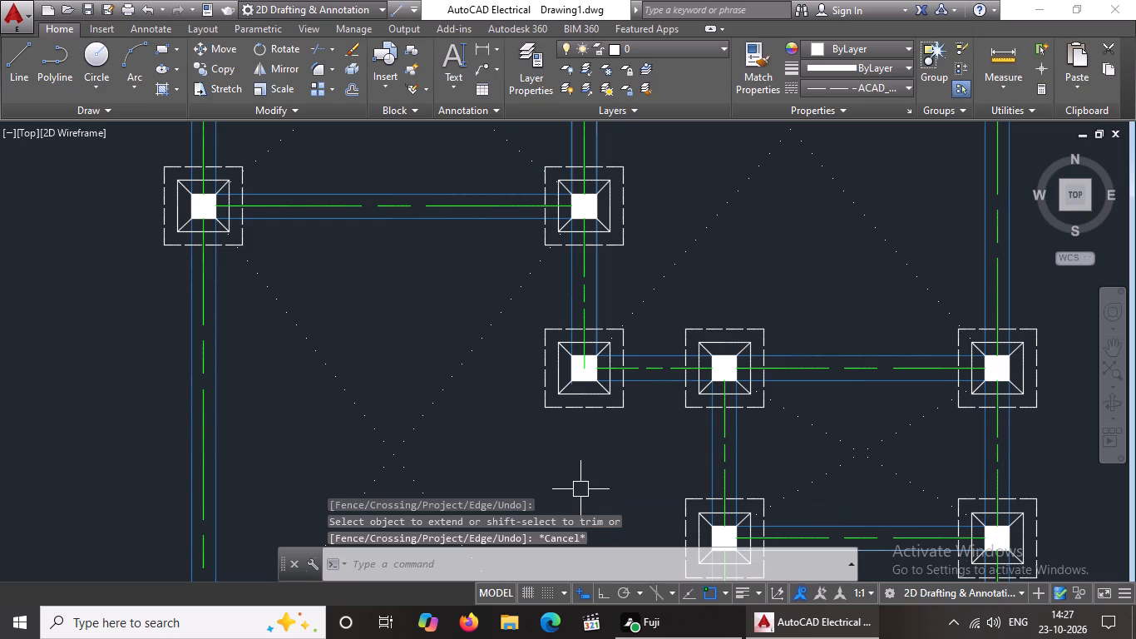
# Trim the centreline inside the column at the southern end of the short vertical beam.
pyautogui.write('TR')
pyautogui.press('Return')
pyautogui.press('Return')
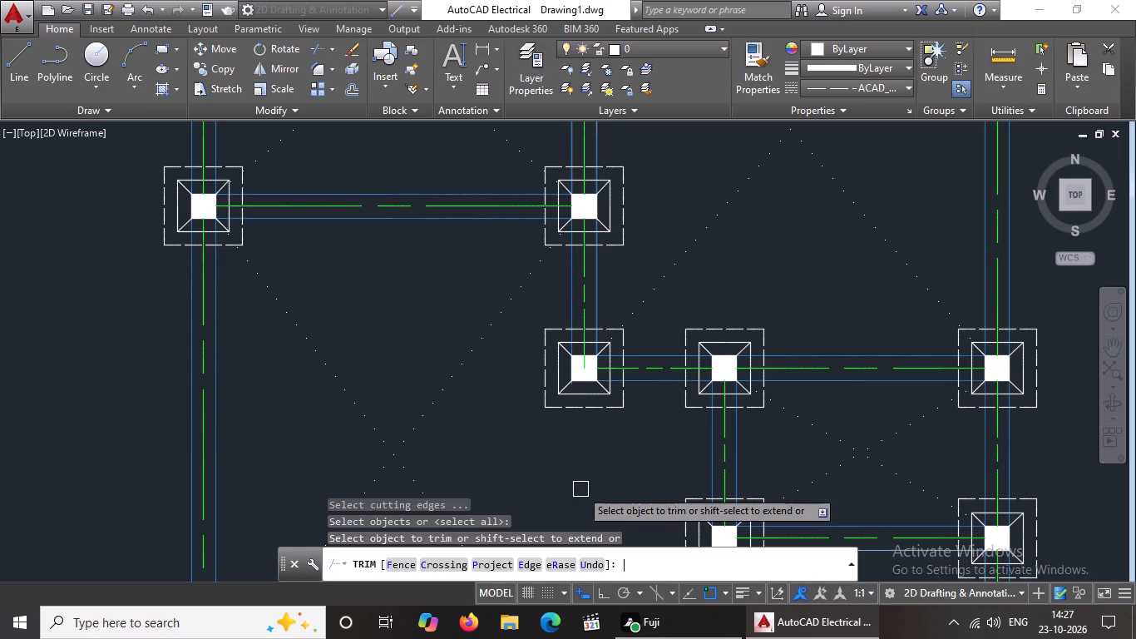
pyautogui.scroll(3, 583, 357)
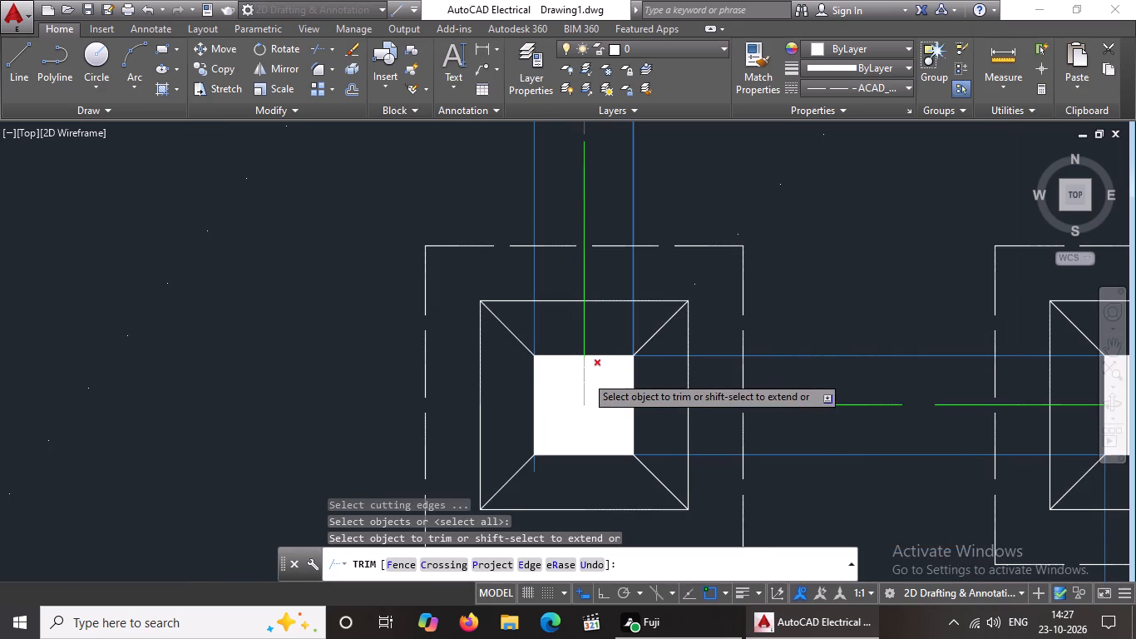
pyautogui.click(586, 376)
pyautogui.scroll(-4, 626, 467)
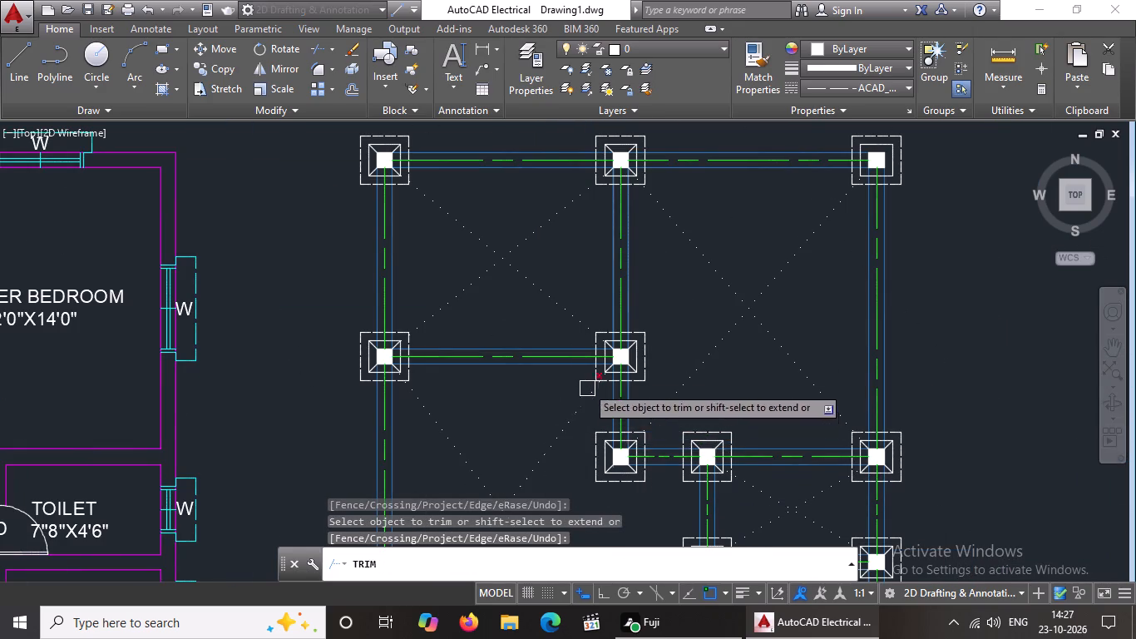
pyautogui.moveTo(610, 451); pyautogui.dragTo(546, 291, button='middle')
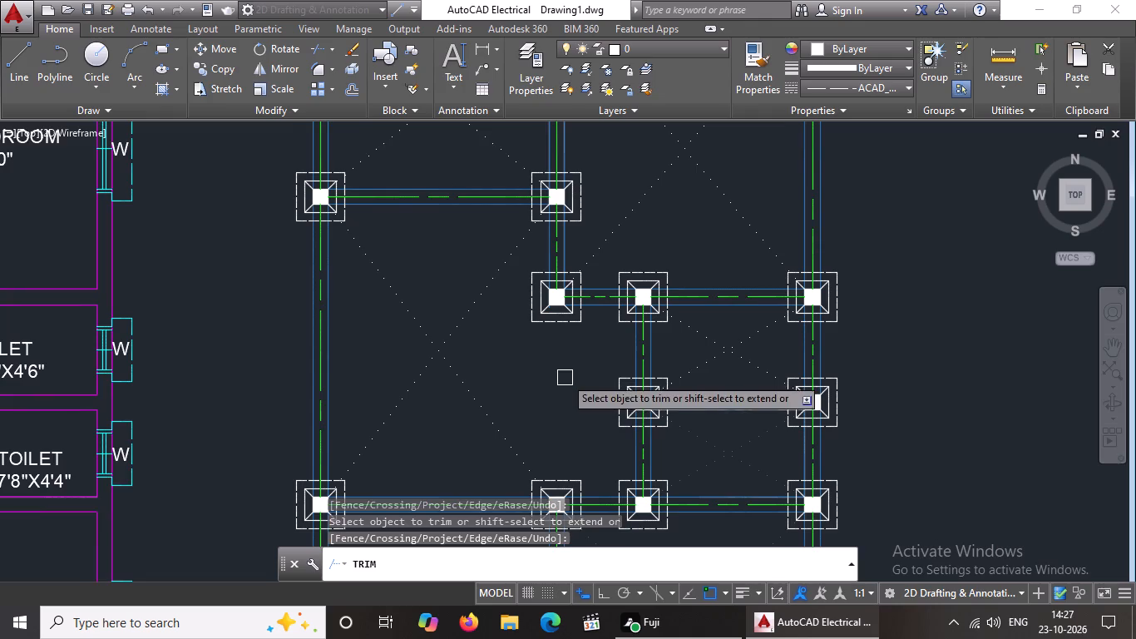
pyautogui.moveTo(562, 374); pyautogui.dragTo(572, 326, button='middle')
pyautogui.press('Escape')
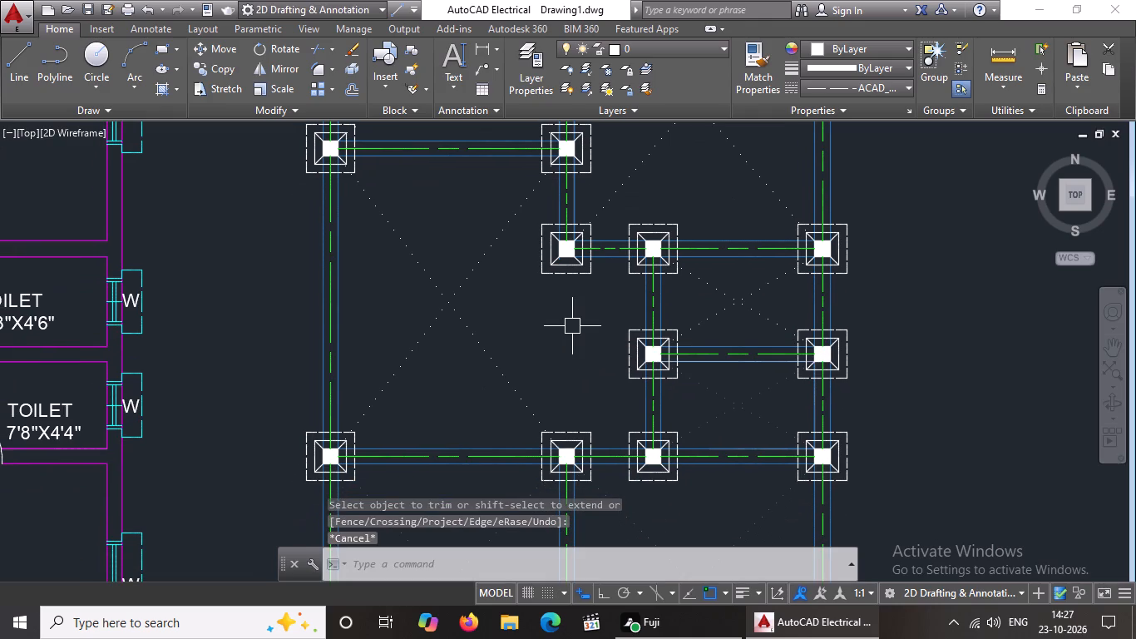
# Turn on Ortho and set the current linetype to Continuous for drawing the missing beam edges.
pyautogui.press('l')
pyautogui.press('Return')
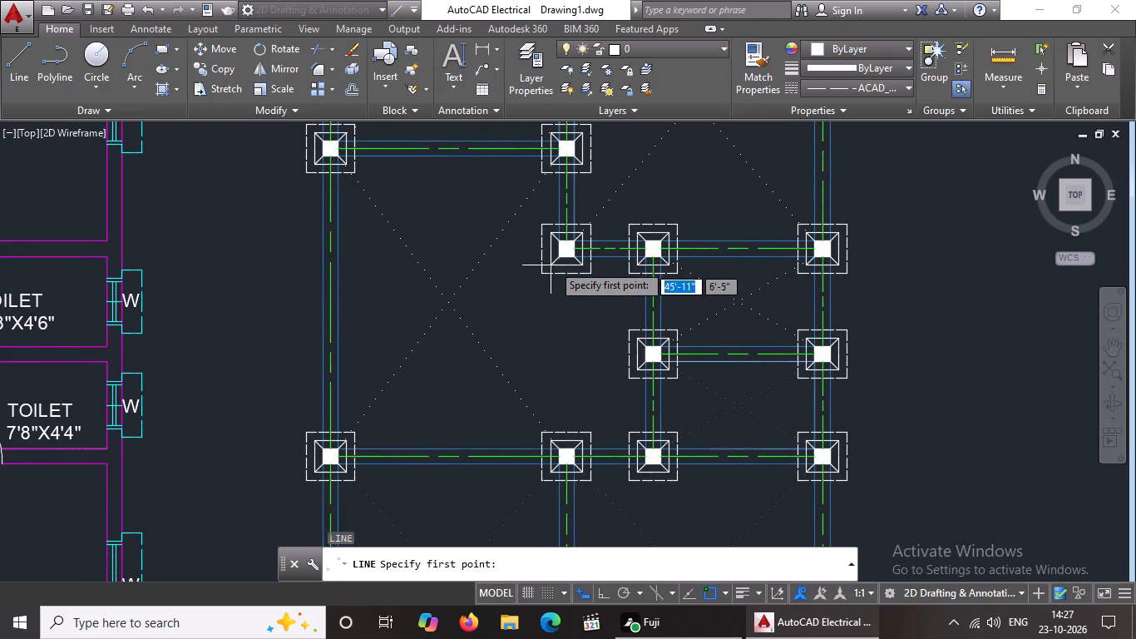
pyautogui.scroll(1, 556, 256)
pyautogui.click(561, 256)
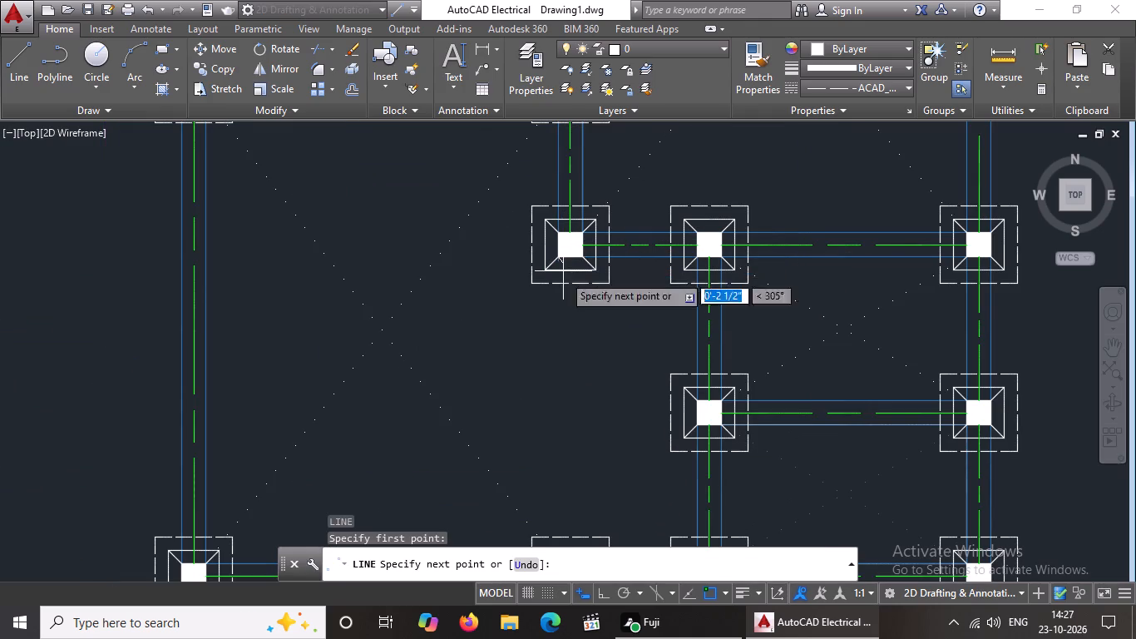
pyautogui.click(597, 595)
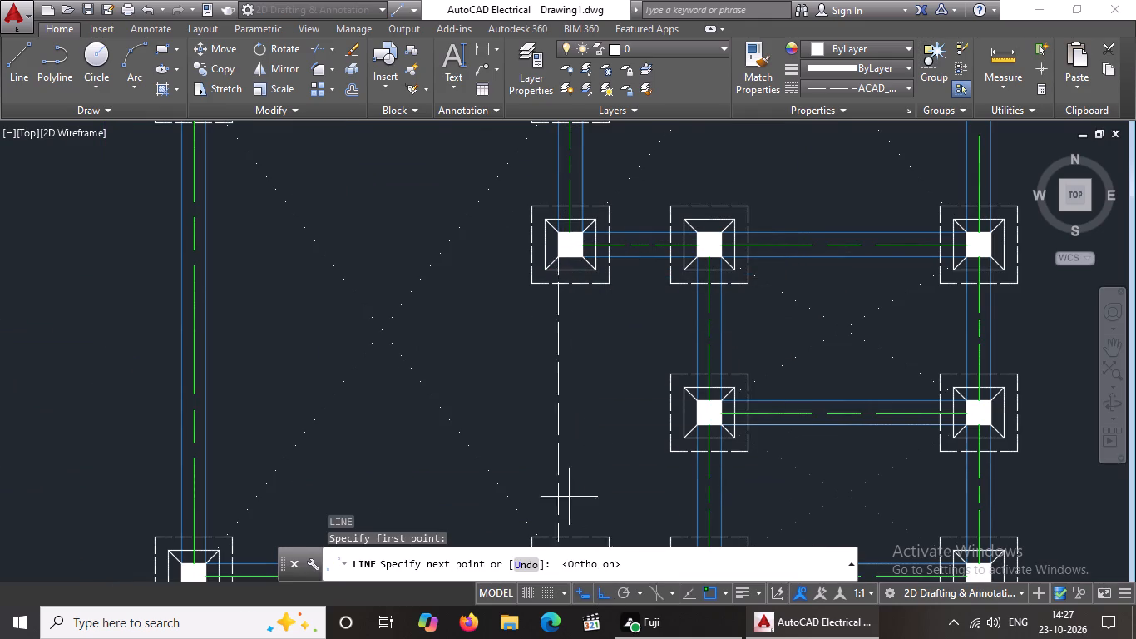
pyautogui.scroll(-2, 550, 446)
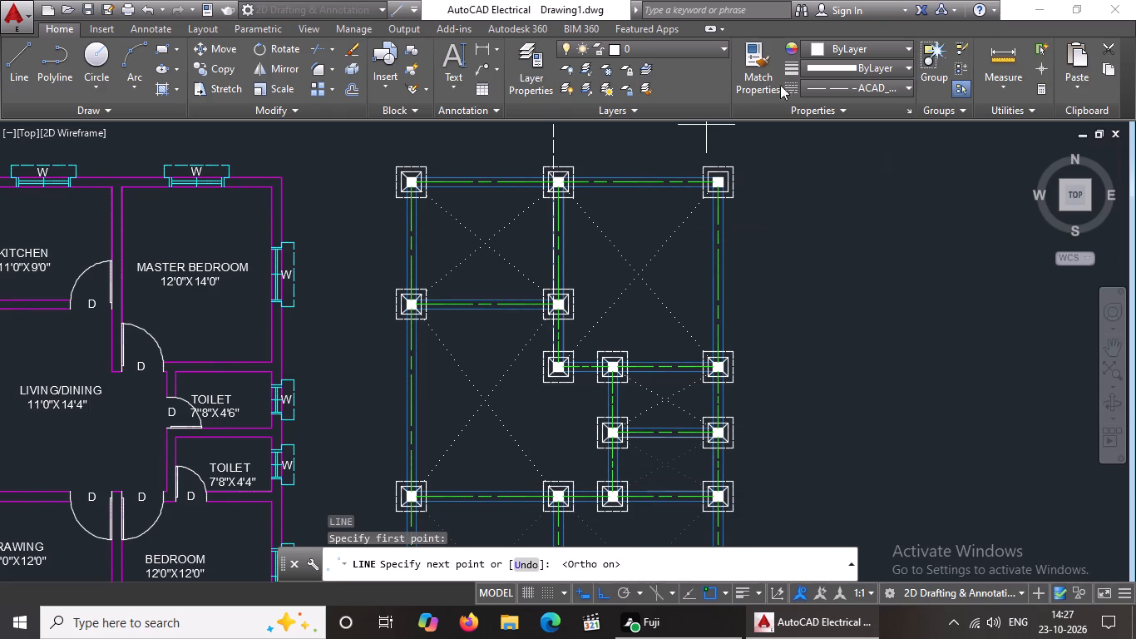
pyautogui.click(854, 92)
pyautogui.click(844, 211)
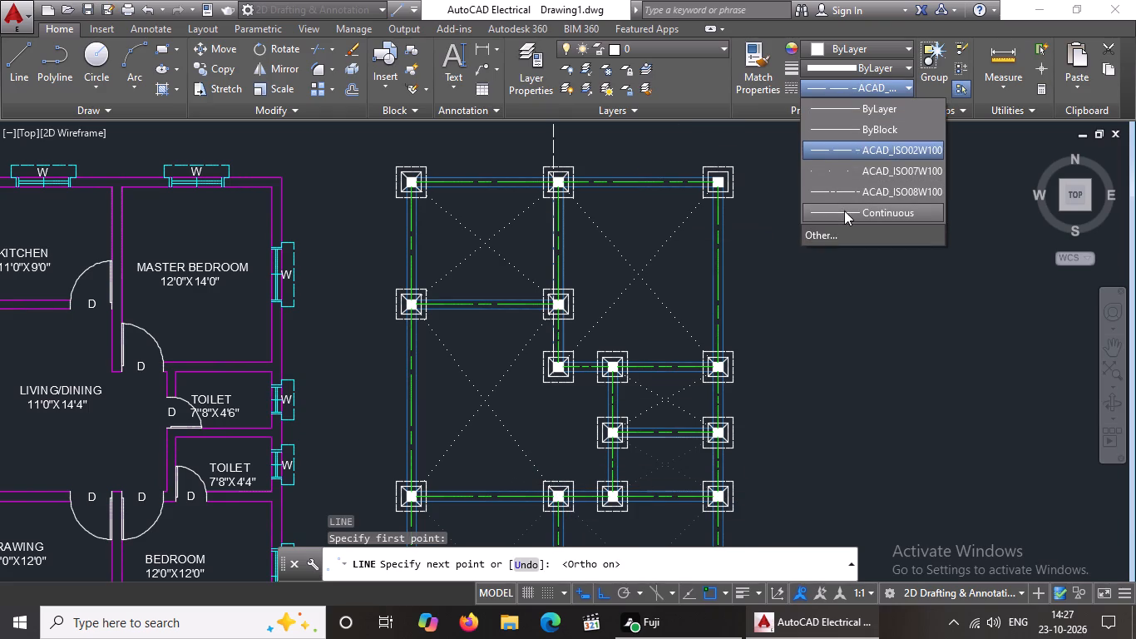
pyautogui.press('Escape')
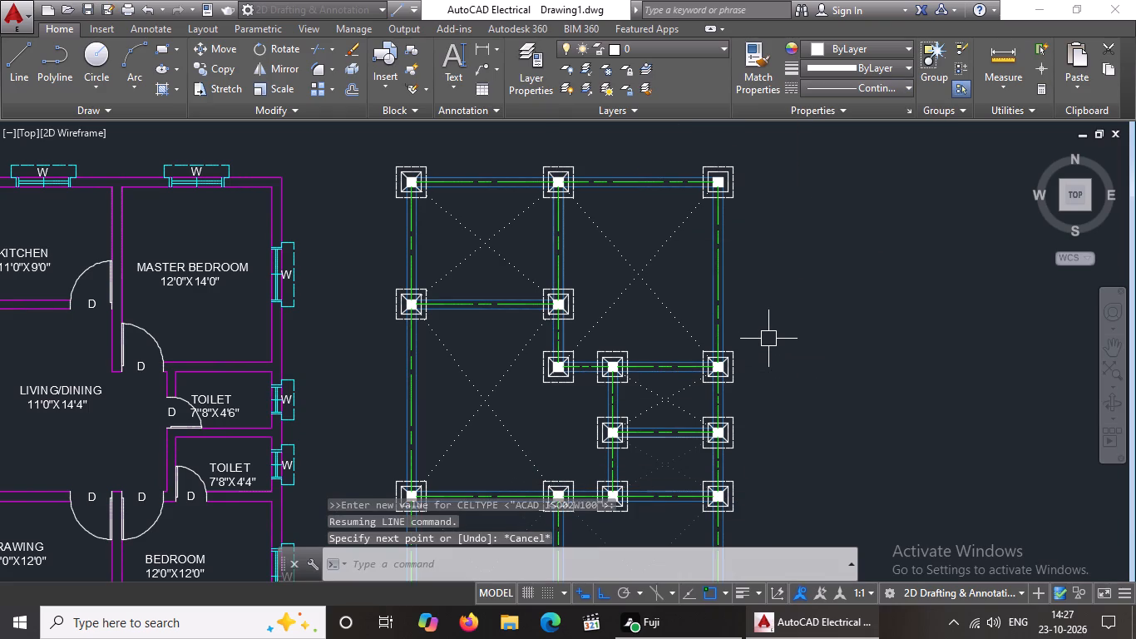
# Draw the missing vertical beam's west edge from the column between the drawing room and bedroom bays north to the next column's southwest corner.
pyautogui.press('l')
pyautogui.press('Return')
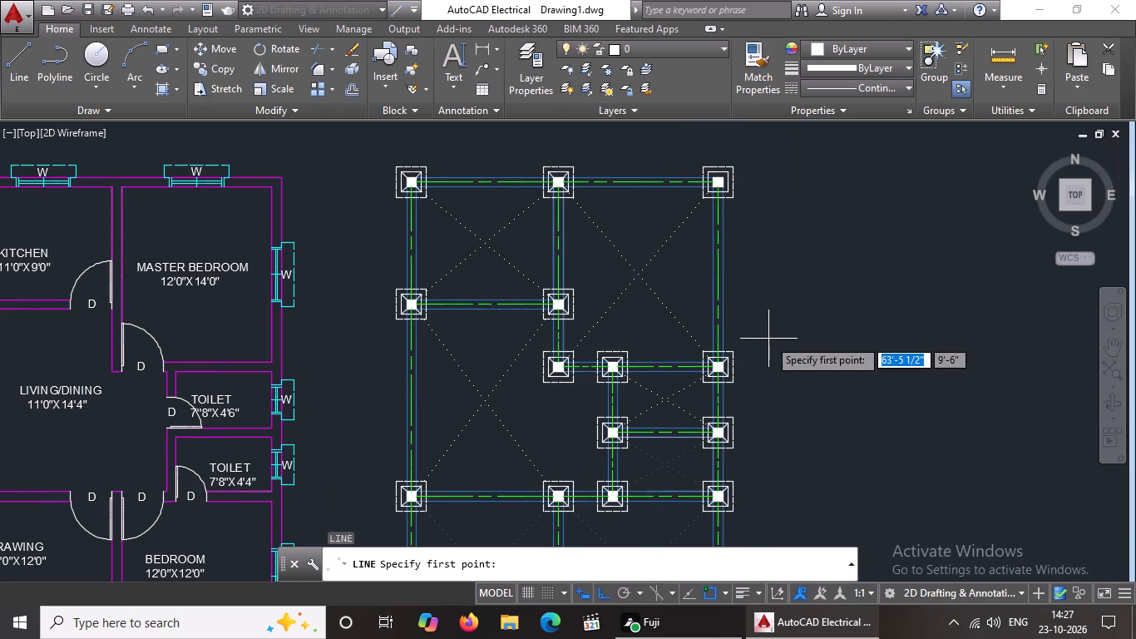
pyautogui.scroll(3, 551, 484)
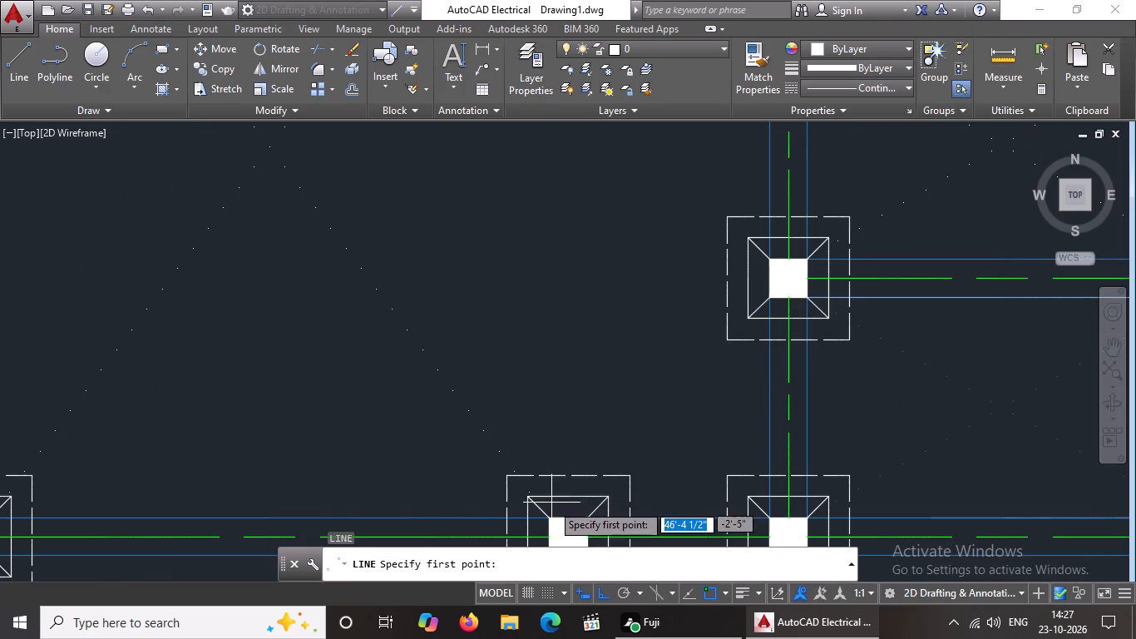
pyautogui.click(547, 518)
pyautogui.scroll(-3, 541, 392)
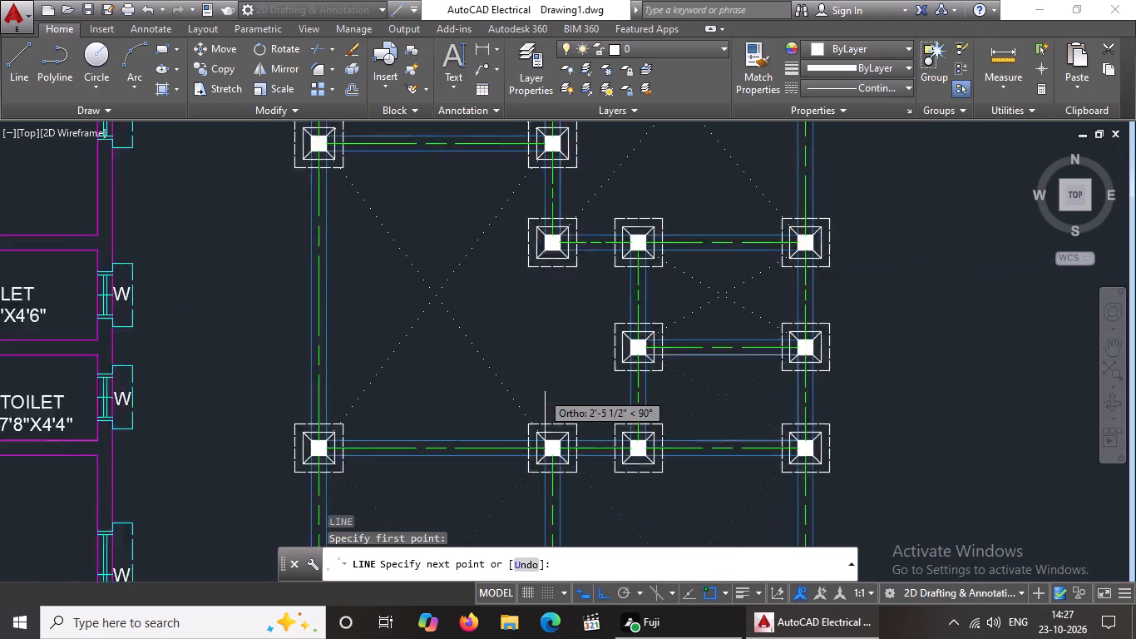
pyautogui.scroll(3, 549, 294)
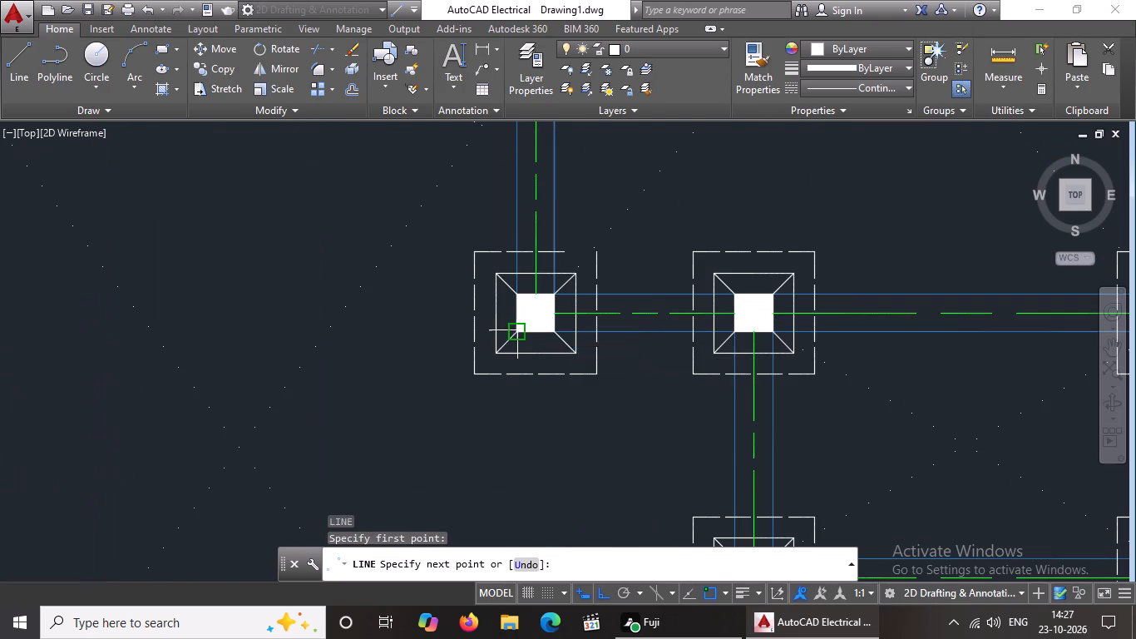
pyautogui.click(516, 331)
pyautogui.scroll(-2, 563, 380)
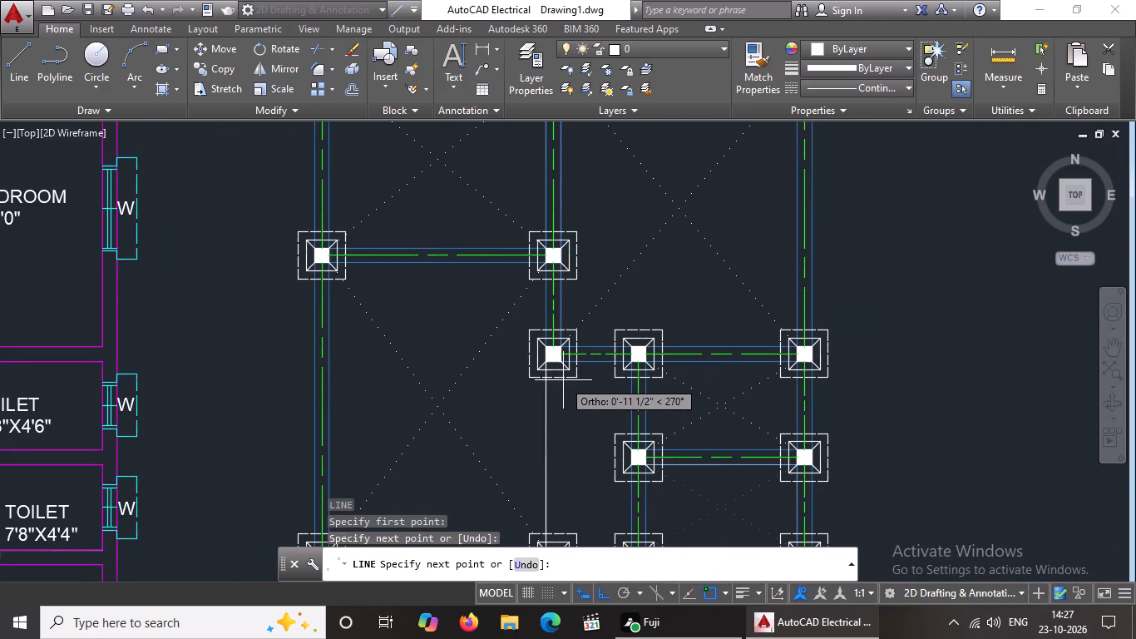
pyautogui.press('Escape')
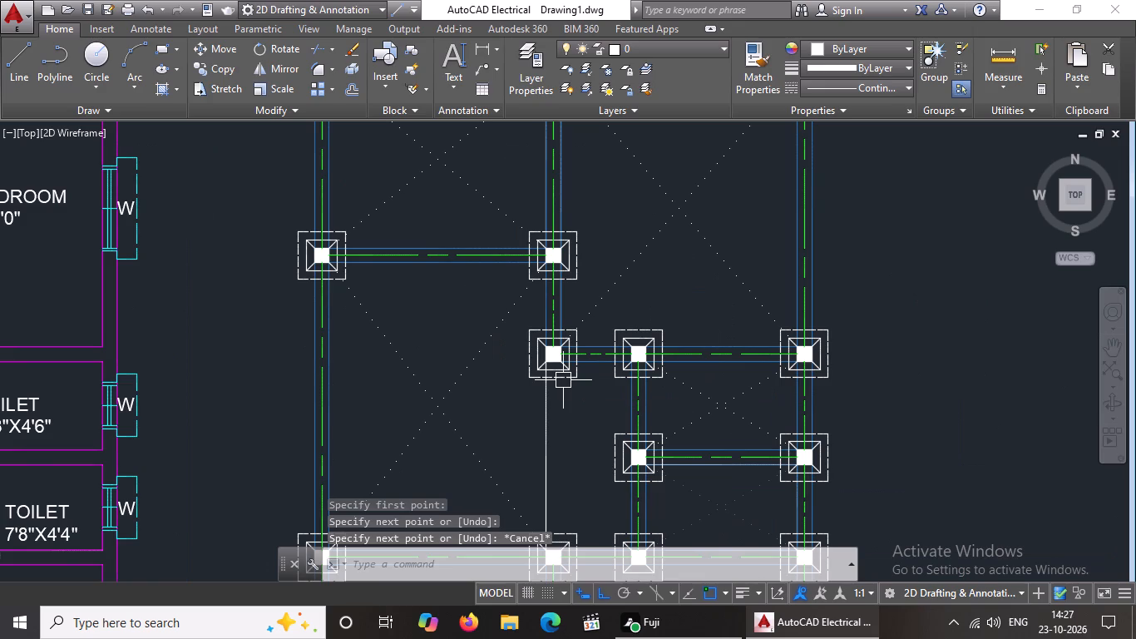
# Draw the missing vertical beam's east edge between the facing southeast and northeast corners of its two end columns.
pyautogui.press('l')
pyautogui.press('Return')
pyautogui.scroll(2, 571, 364)
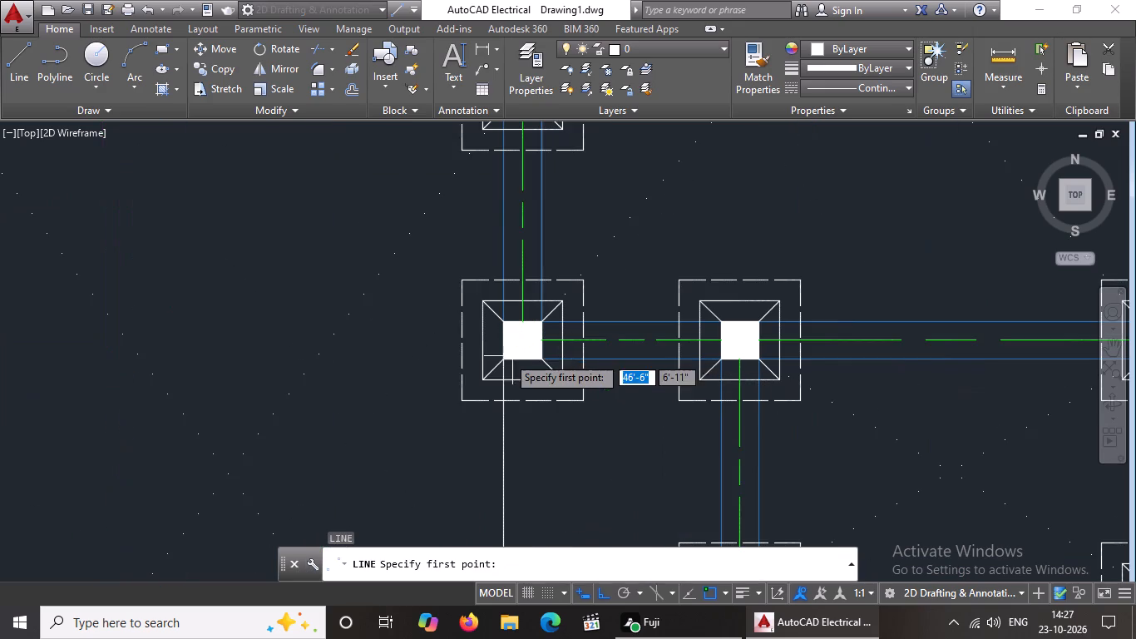
pyautogui.click(547, 360)
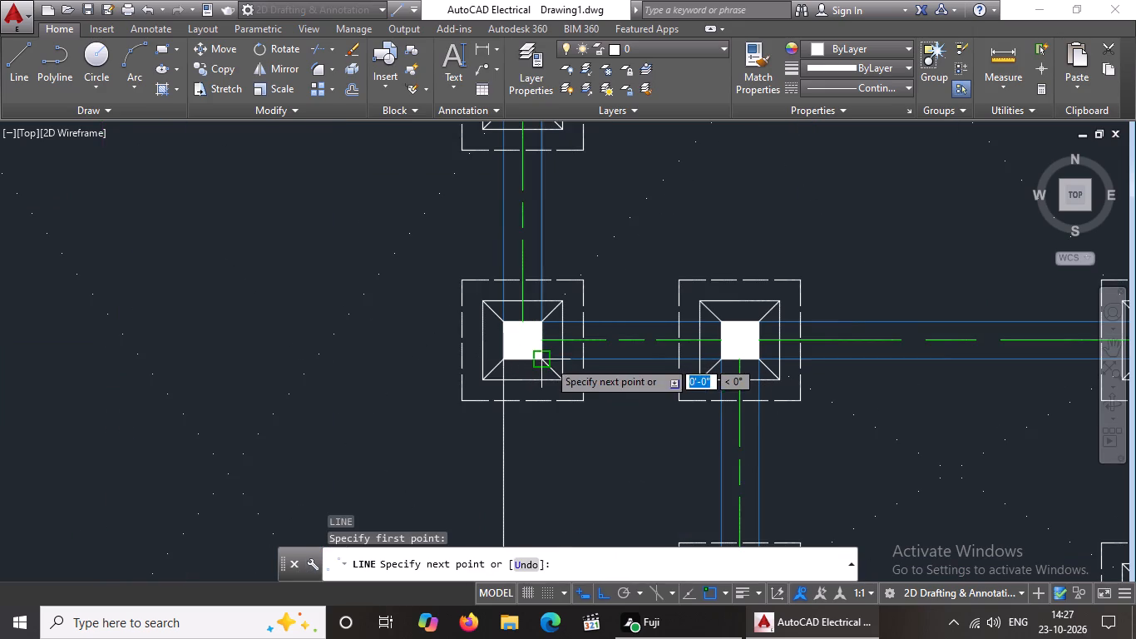
pyautogui.scroll(-3, 548, 360)
pyautogui.scroll(3, 546, 486)
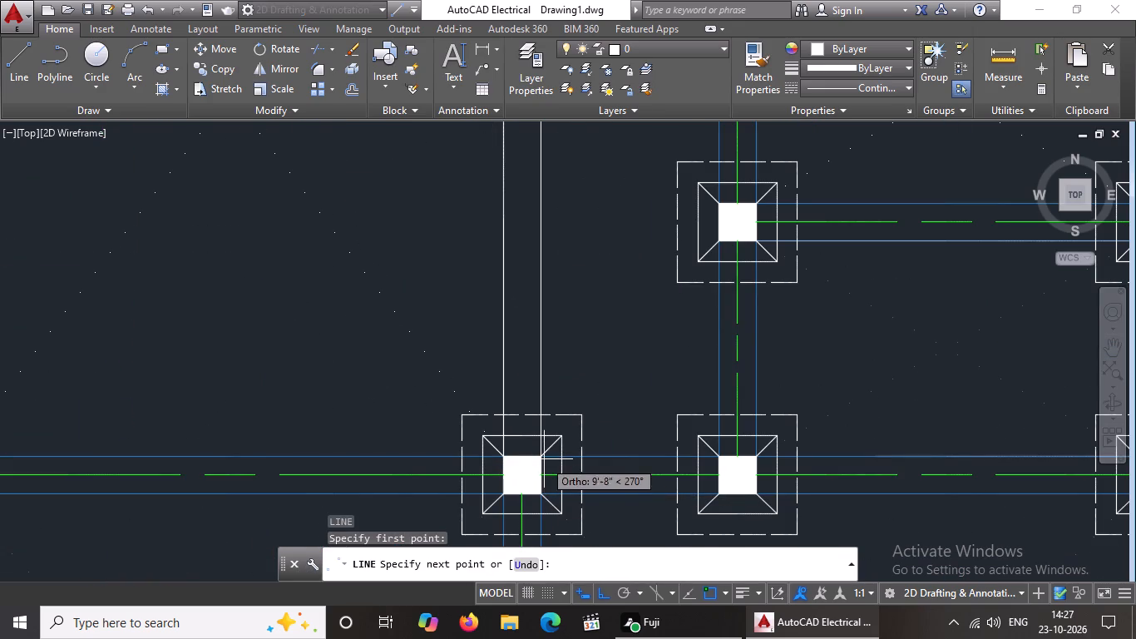
pyautogui.click(541, 454)
pyautogui.scroll(-4, 590, 443)
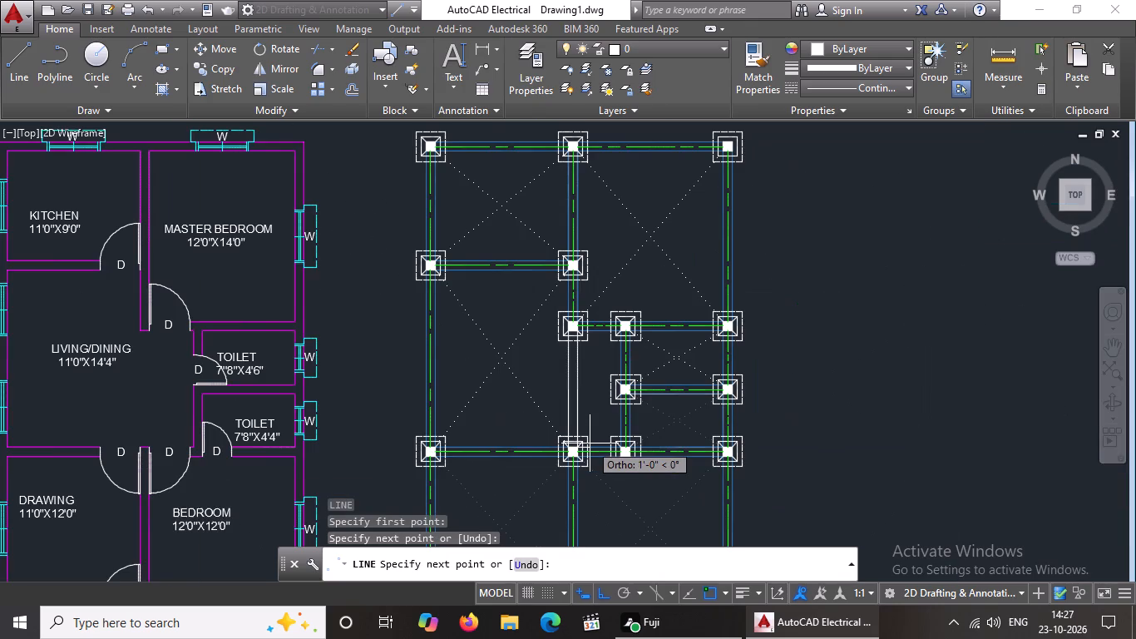
pyautogui.press('Escape')
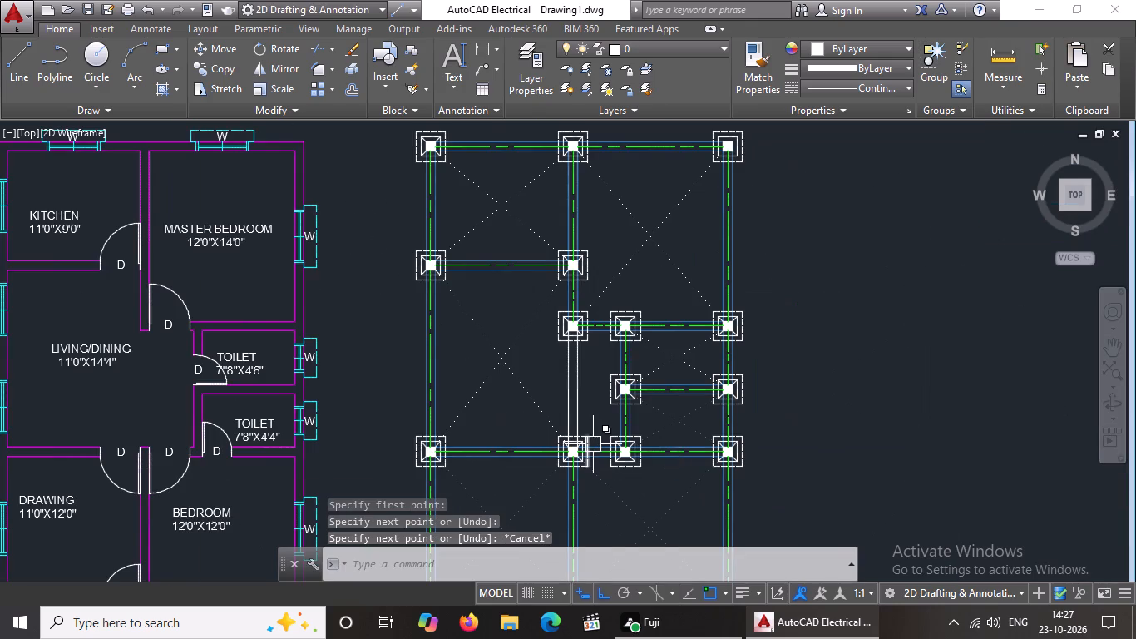
# Set the current linetype to the dashed ACAD_ISO02W100.
pyautogui.click(901, 80)
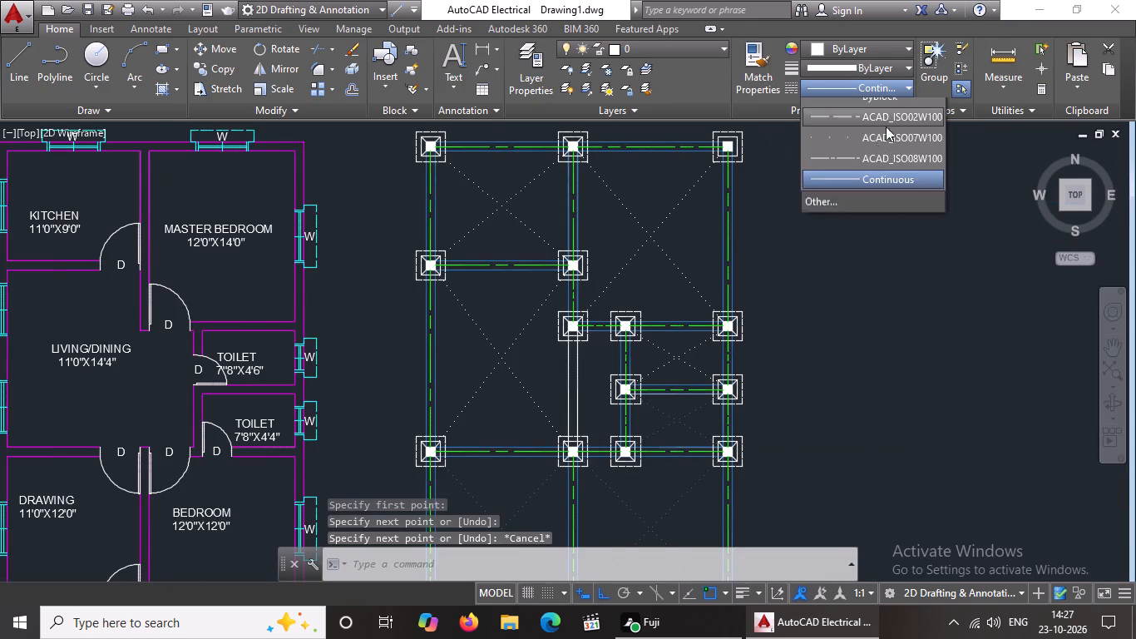
pyautogui.click(847, 150)
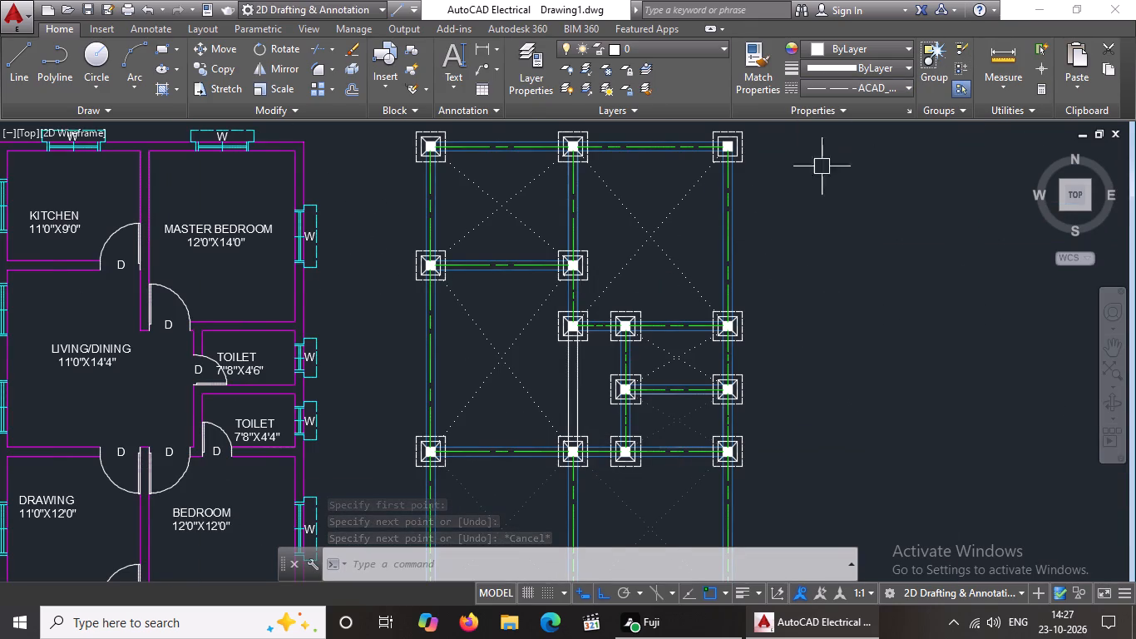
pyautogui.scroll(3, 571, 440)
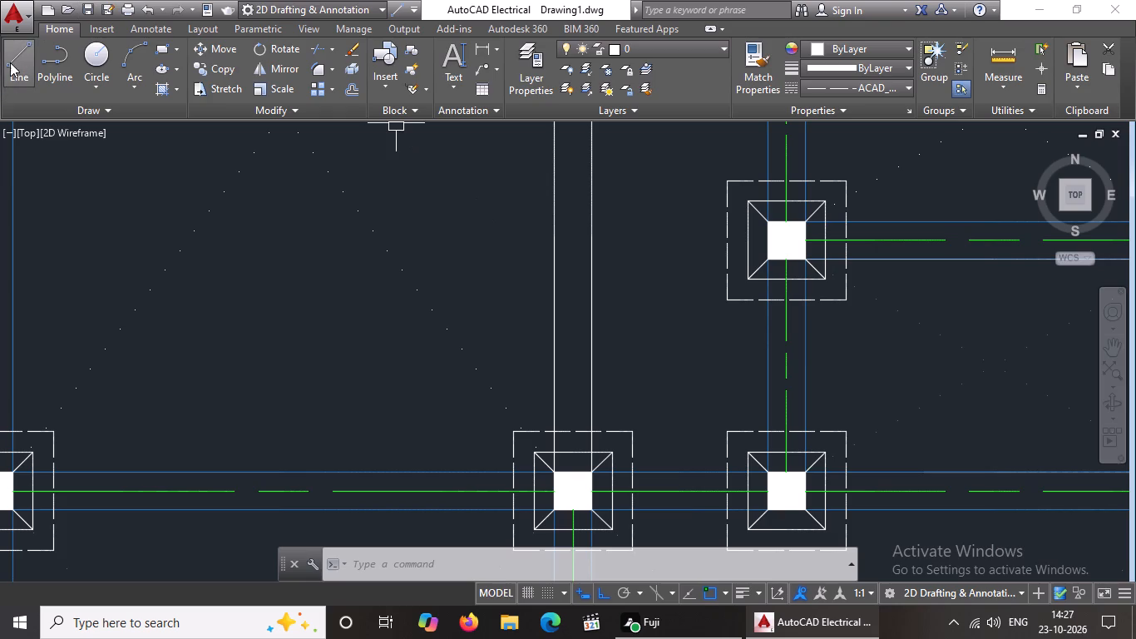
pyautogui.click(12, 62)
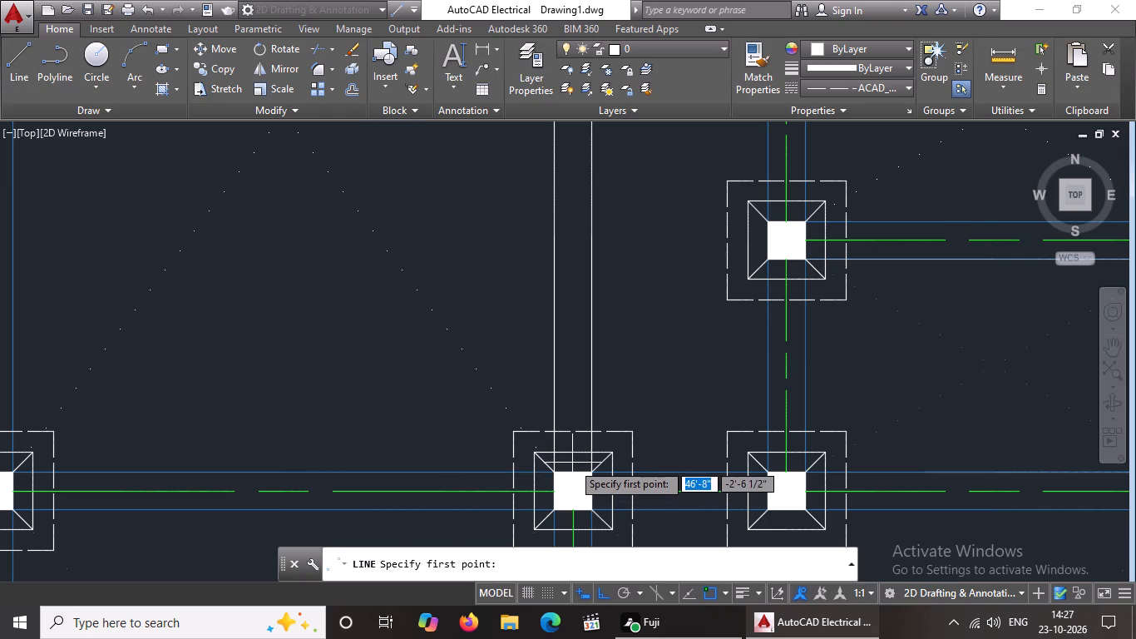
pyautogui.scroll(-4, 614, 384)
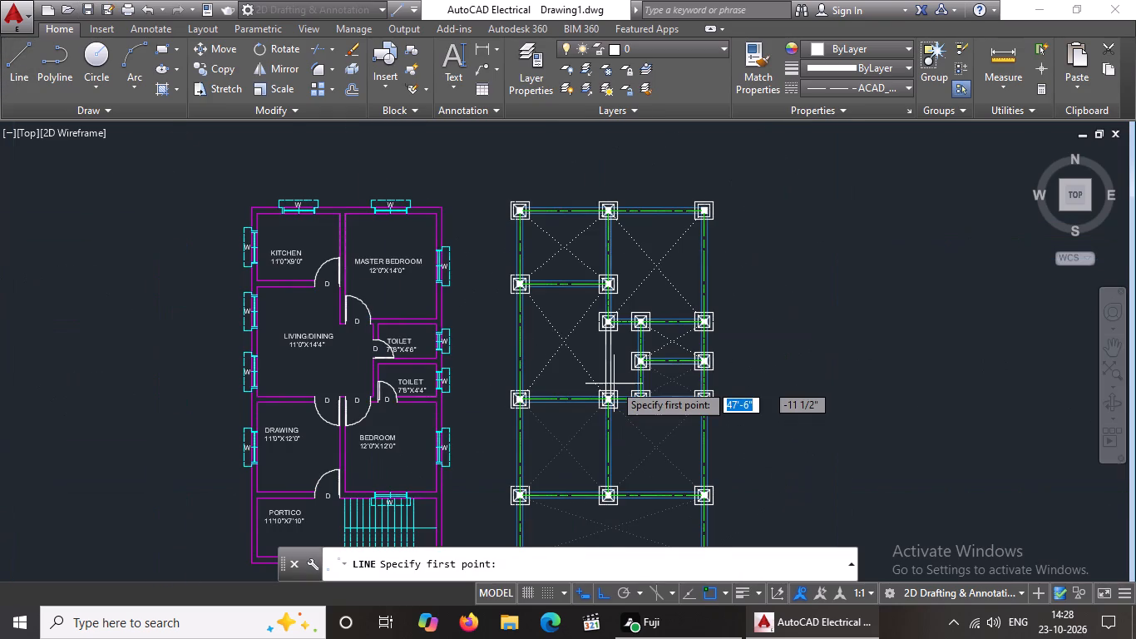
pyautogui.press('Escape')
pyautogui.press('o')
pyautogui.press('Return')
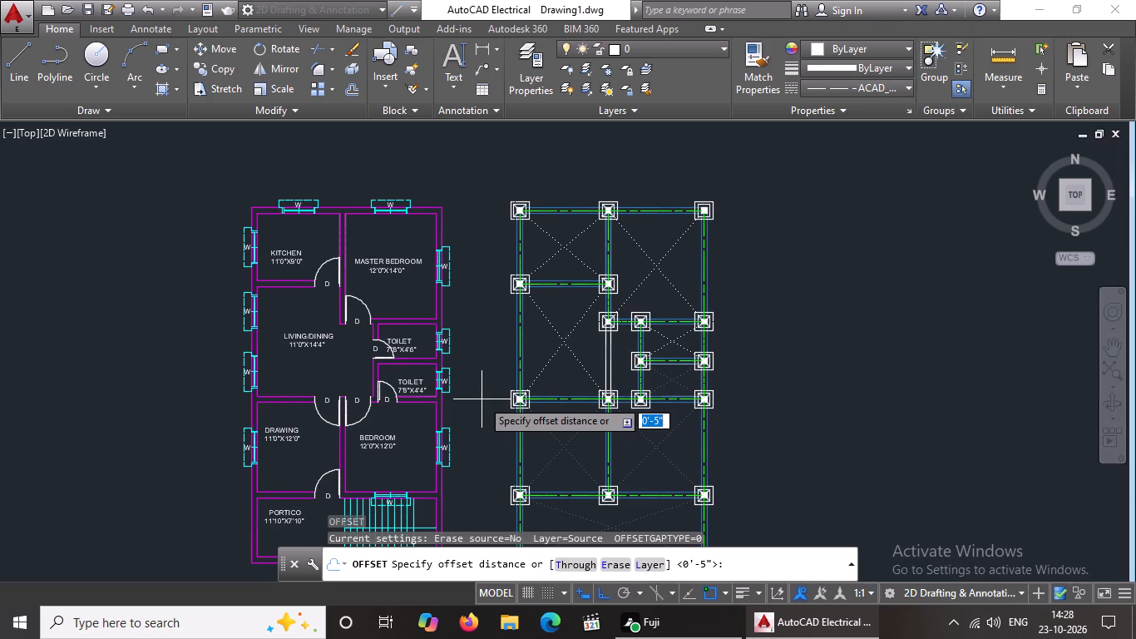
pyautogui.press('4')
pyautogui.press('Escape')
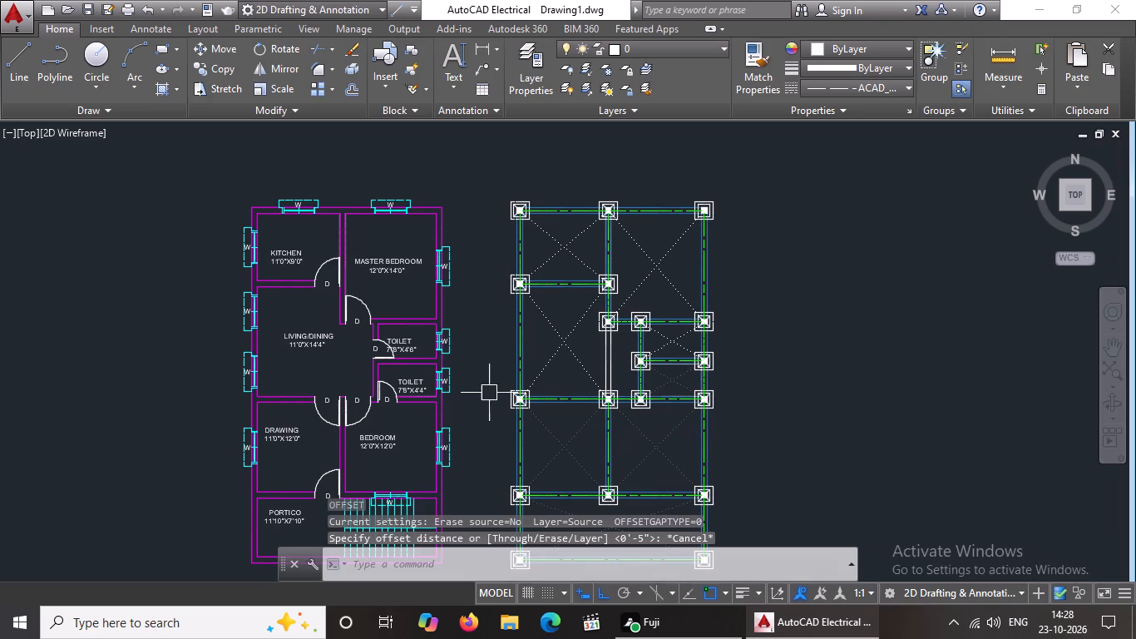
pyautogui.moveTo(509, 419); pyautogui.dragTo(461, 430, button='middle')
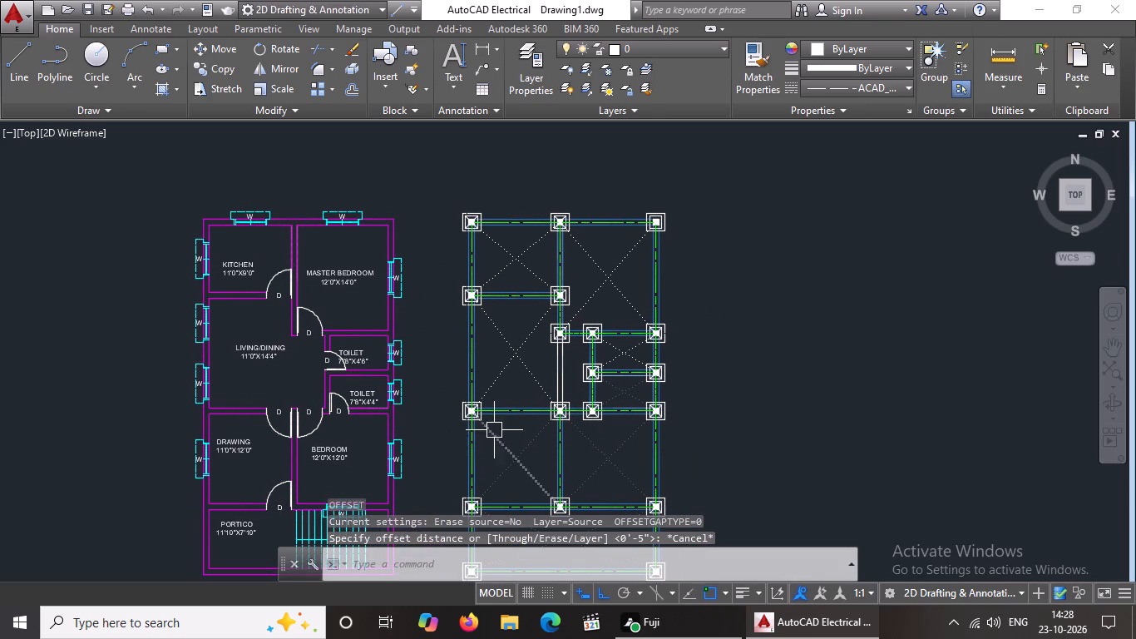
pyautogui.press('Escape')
# Offset the missing beam's west edge line 4.5" to the east as the beam's centreline.
pyautogui.scroll(2, 551, 419)
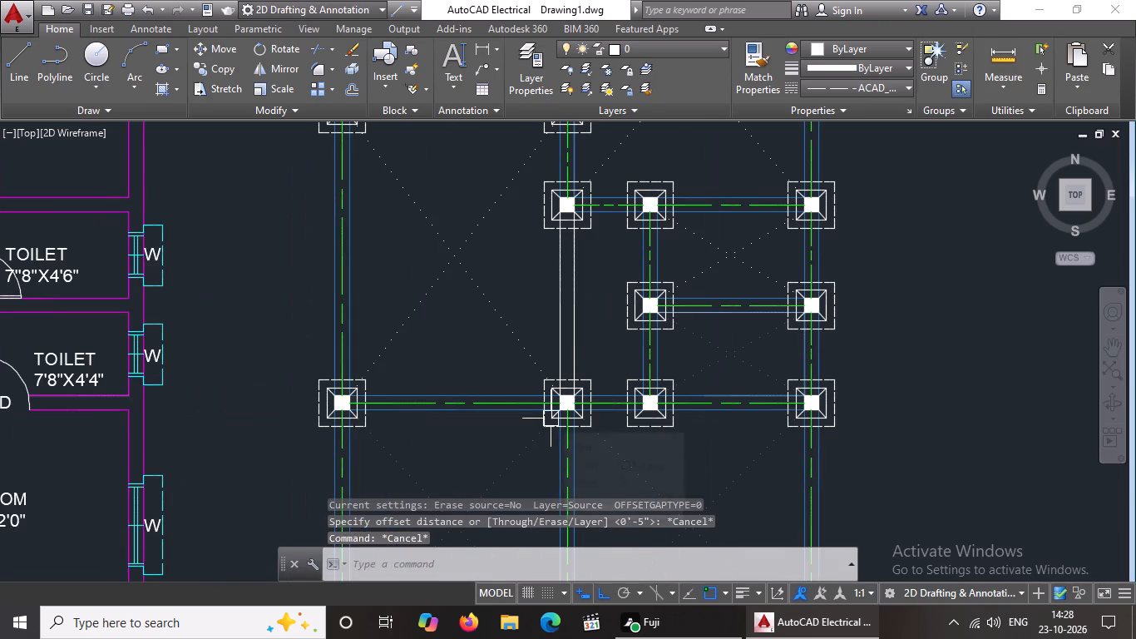
pyautogui.press('o')
pyautogui.press('Return')
pyautogui.write('4.5')
pyautogui.hotkey('shift', '"')
pyautogui.press('Return')
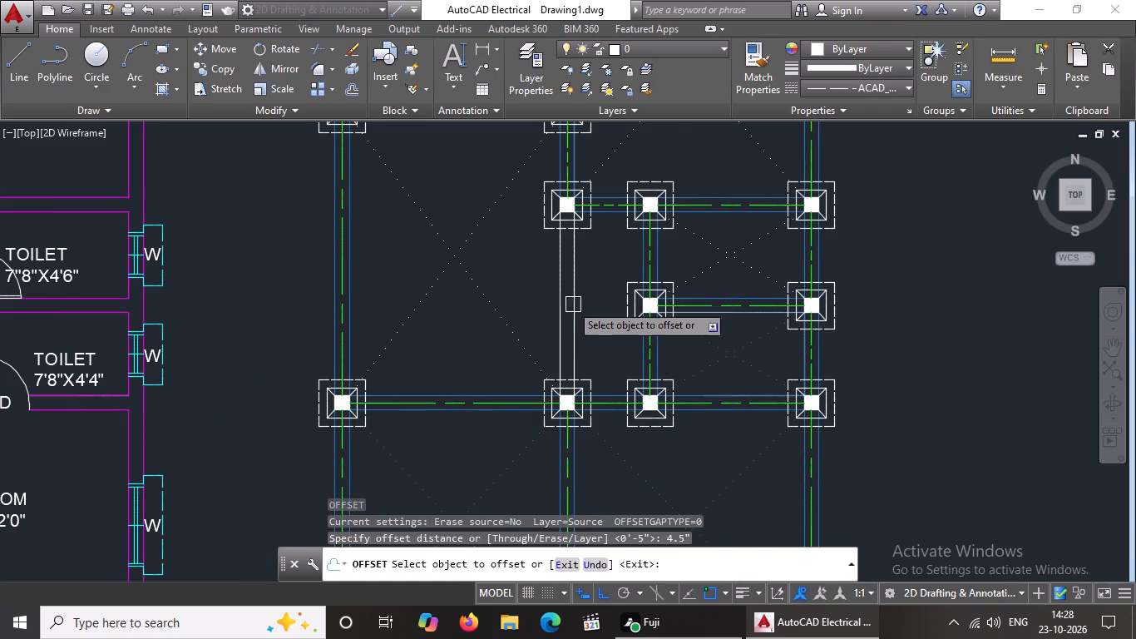
pyautogui.scroll(2, 568, 302)
pyautogui.click(544, 306)
pyautogui.click(574, 301)
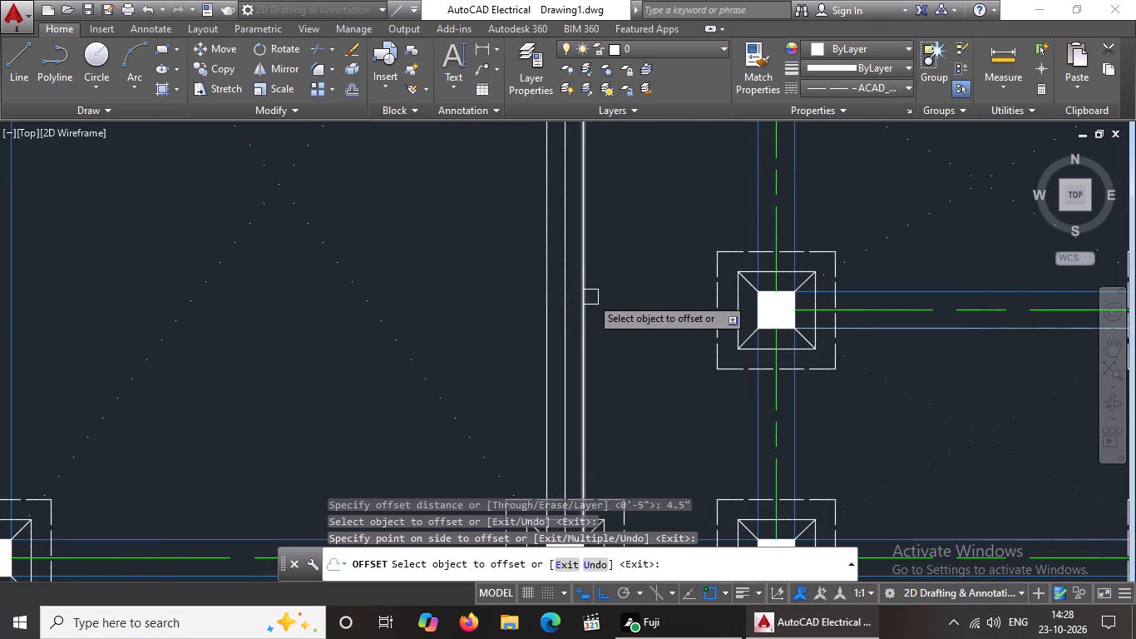
pyautogui.press('Escape')
# Change the new beam centreline's linetype to ACAD_ISO08W100.
pyautogui.click(565, 300)
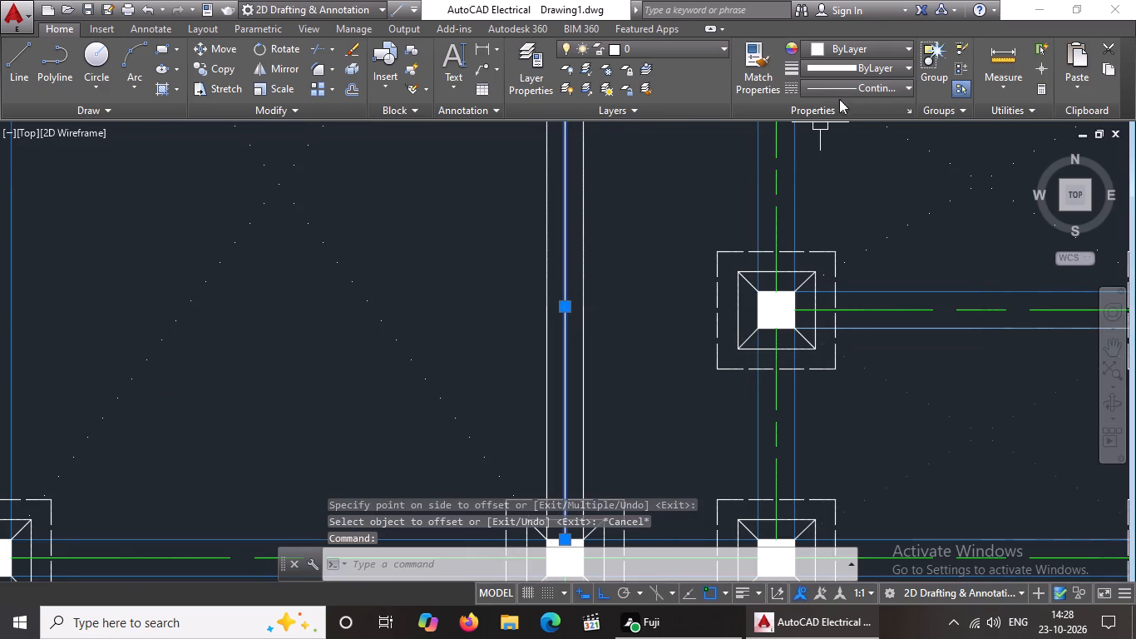
pyautogui.click(859, 84)
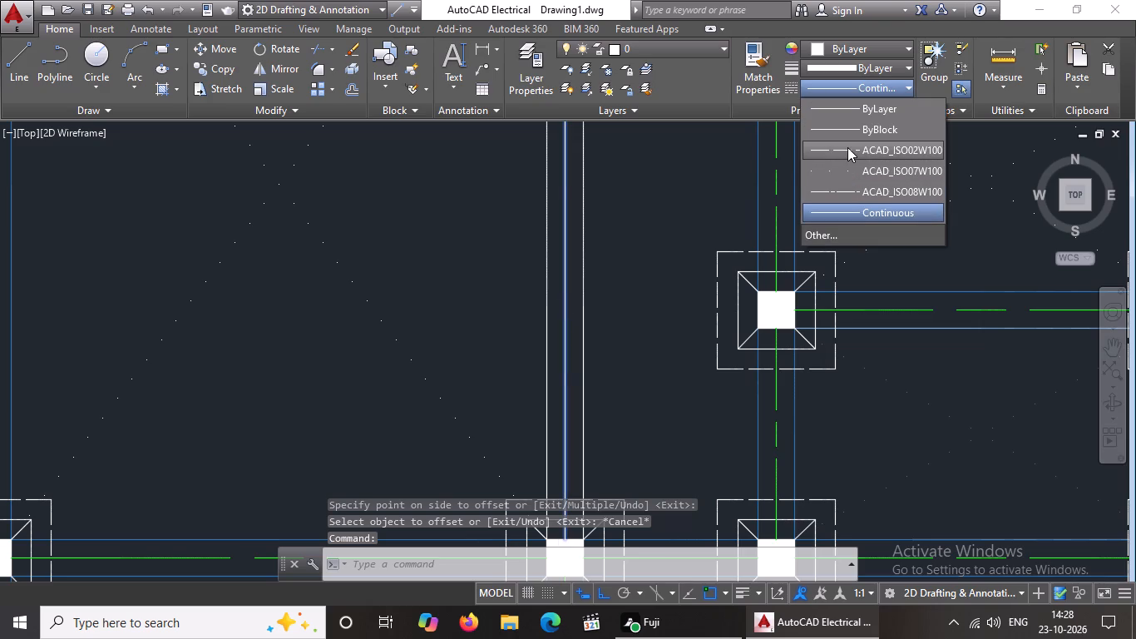
pyautogui.click(845, 194)
pyautogui.press('Escape')
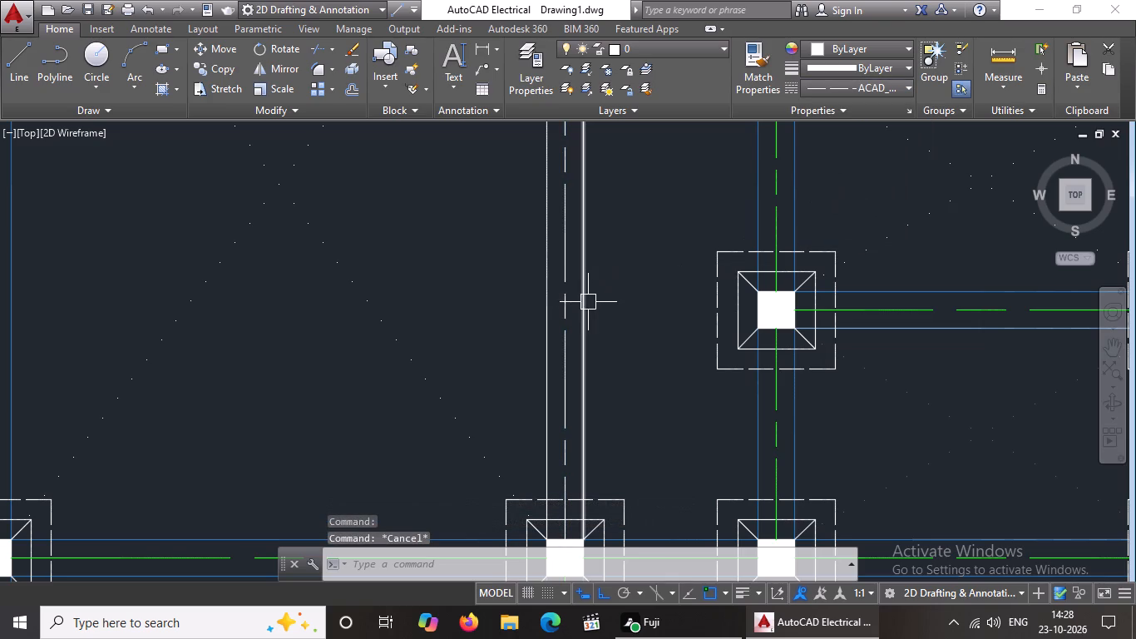
# Recolour the new vertical beam's east and west edge lines blue 39,118,187.
pyautogui.scroll(-2, 583, 304)
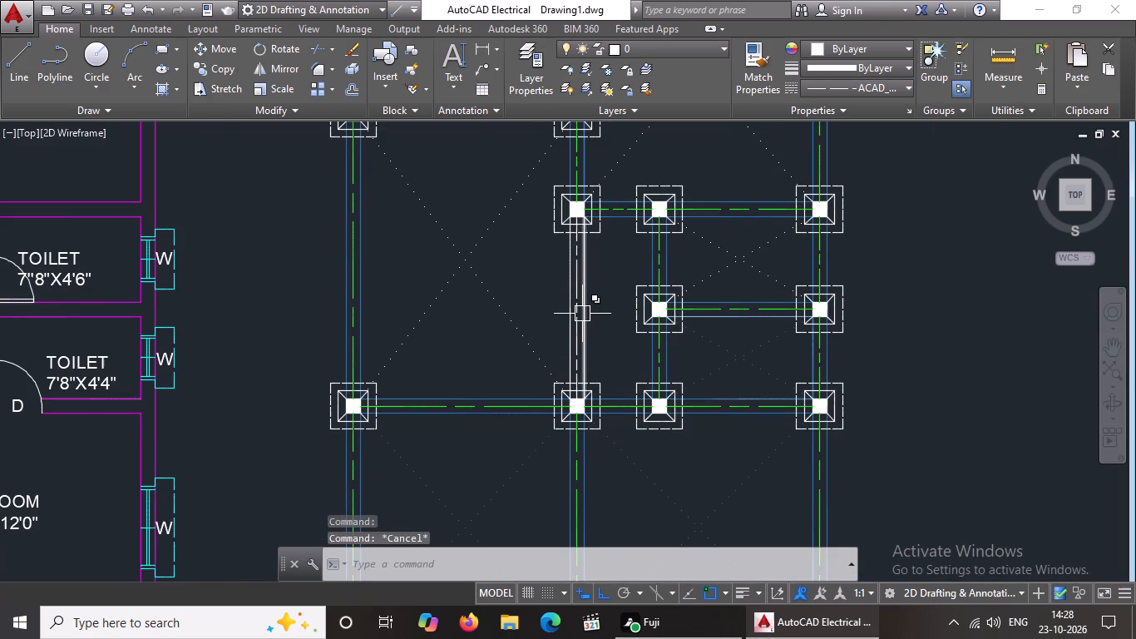
pyautogui.scroll(3, 582, 313)
pyautogui.click(583, 313)
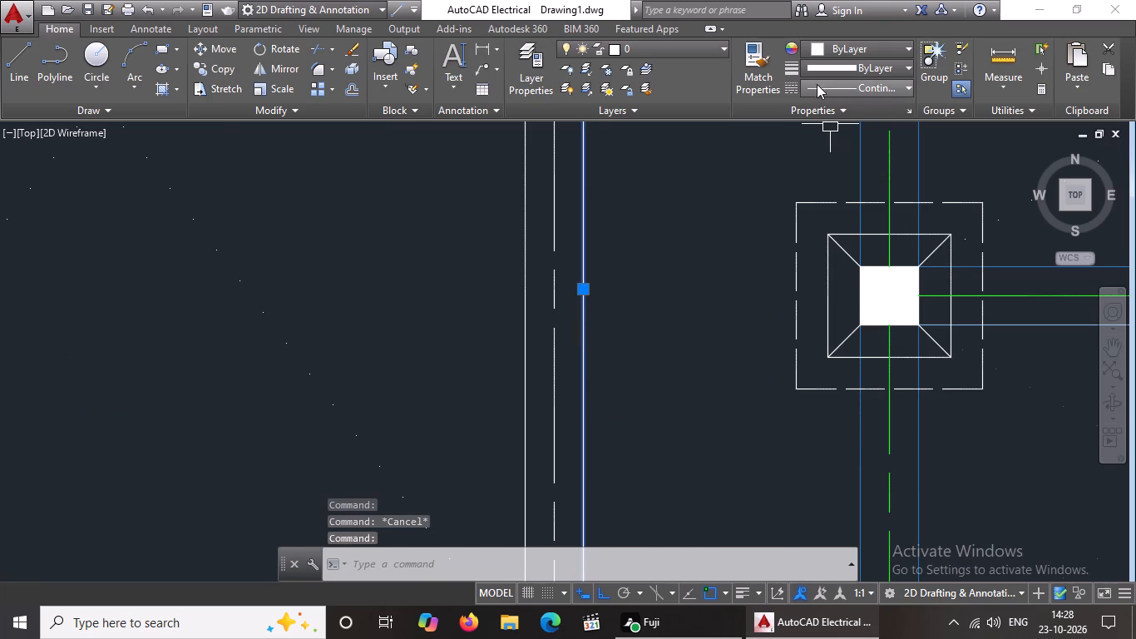
pyautogui.click(865, 46)
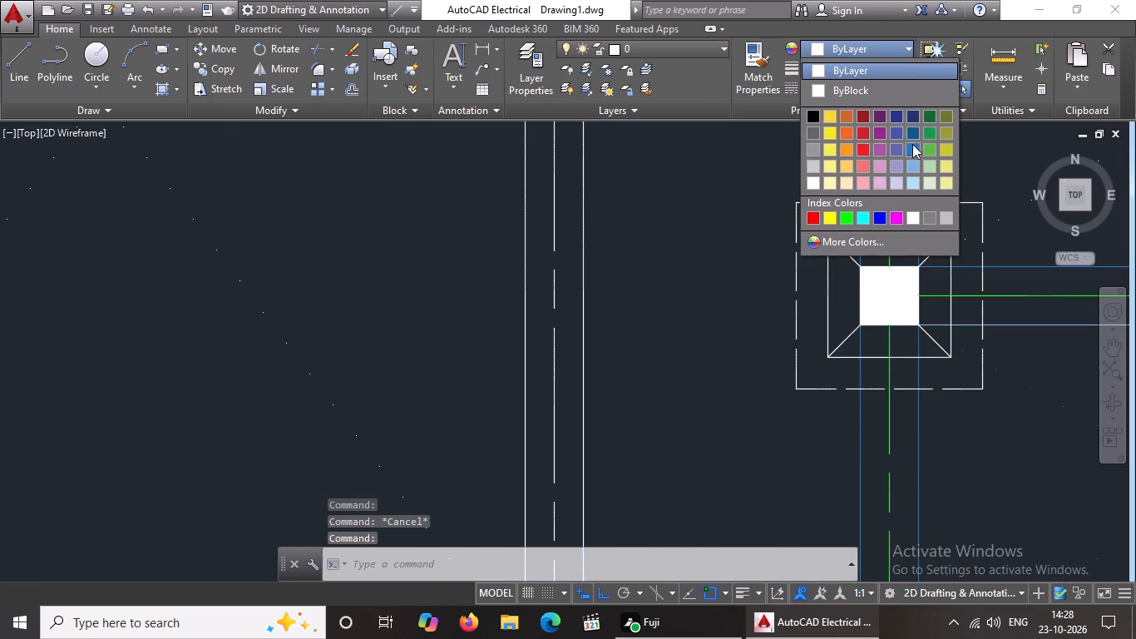
pyautogui.click(912, 144)
pyautogui.press('Escape')
pyautogui.moveTo(525, 285); pyautogui.dragTo(532, 277)
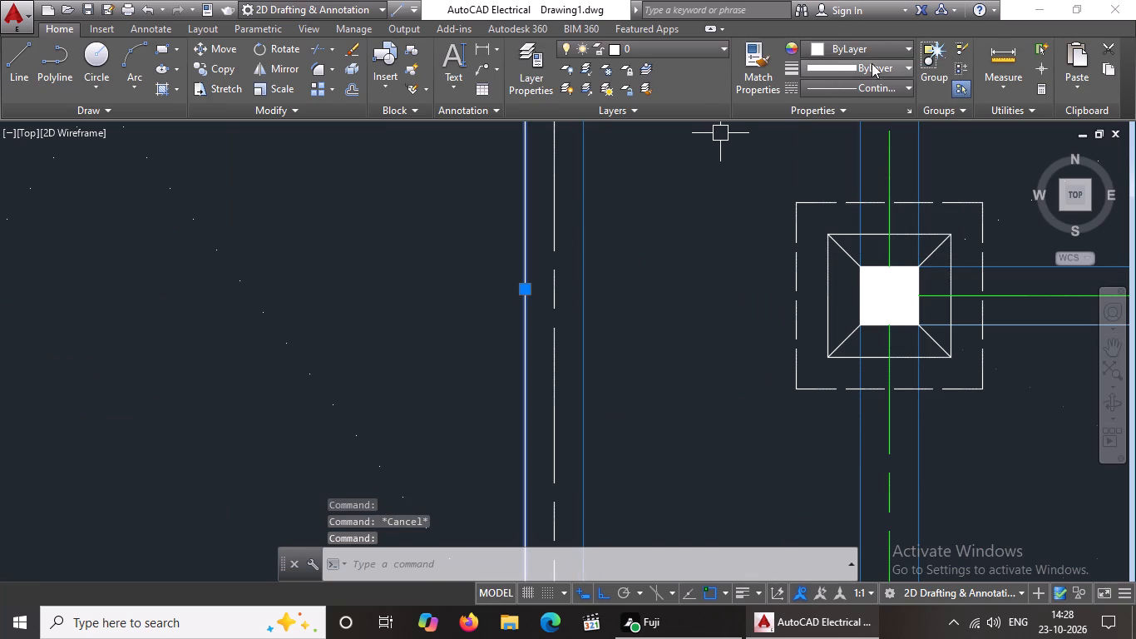
pyautogui.click(872, 53)
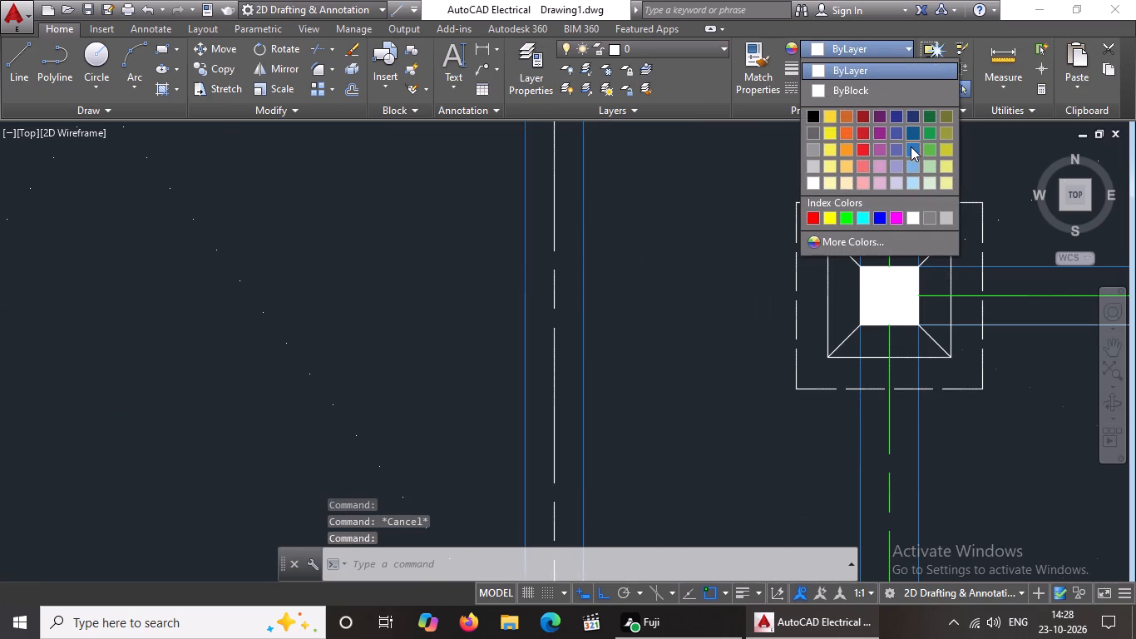
pyautogui.click(911, 146)
pyautogui.press('Escape')
# Recolour the new vertical beam's centreline green.
pyautogui.click(551, 284)
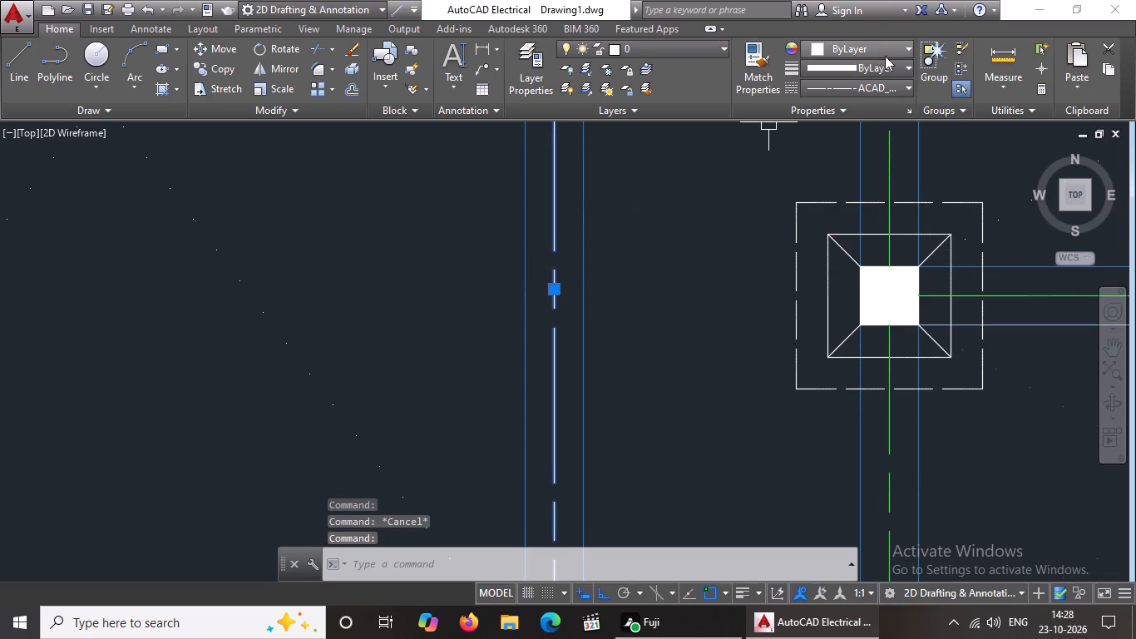
pyautogui.click(885, 54)
pyautogui.click(845, 220)
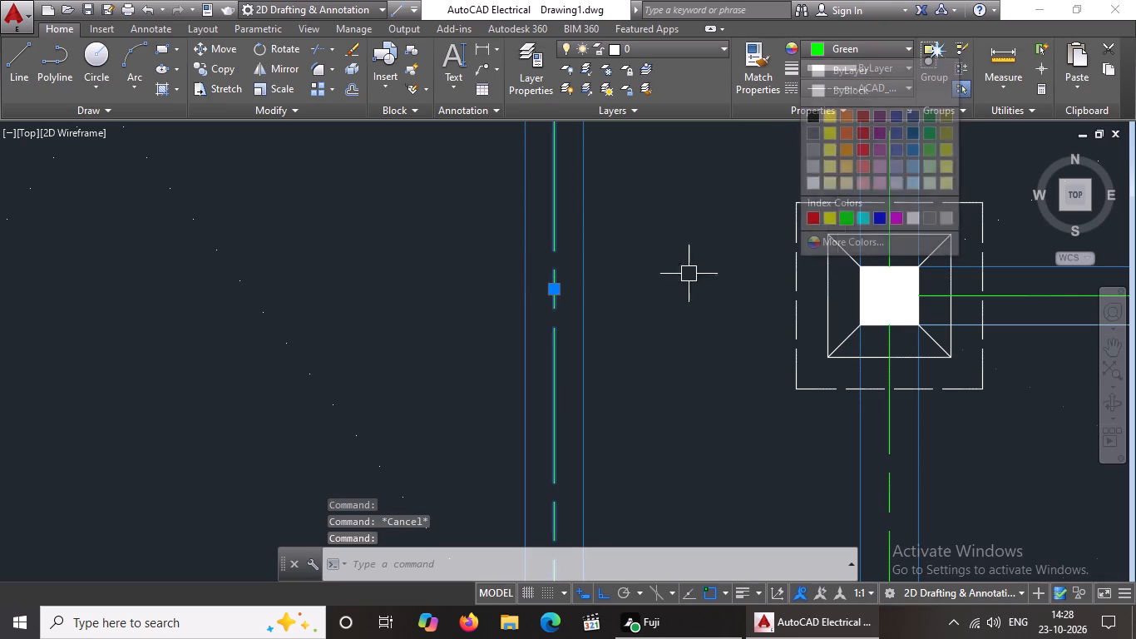
pyautogui.scroll(-5, 571, 305)
pyautogui.press('Escape')
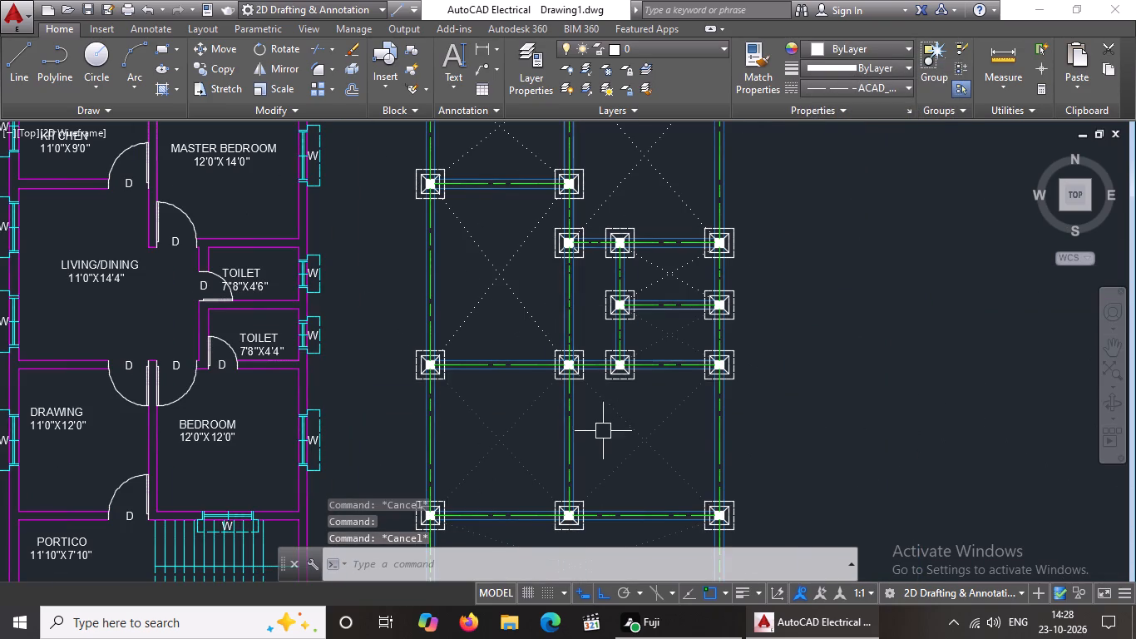
# Recolour the living/dining bay's northwest-to-southeast dotted diagonal grey 99,100,102.
pyautogui.scroll(-1, 592, 448)
pyautogui.scroll(1, 593, 493)
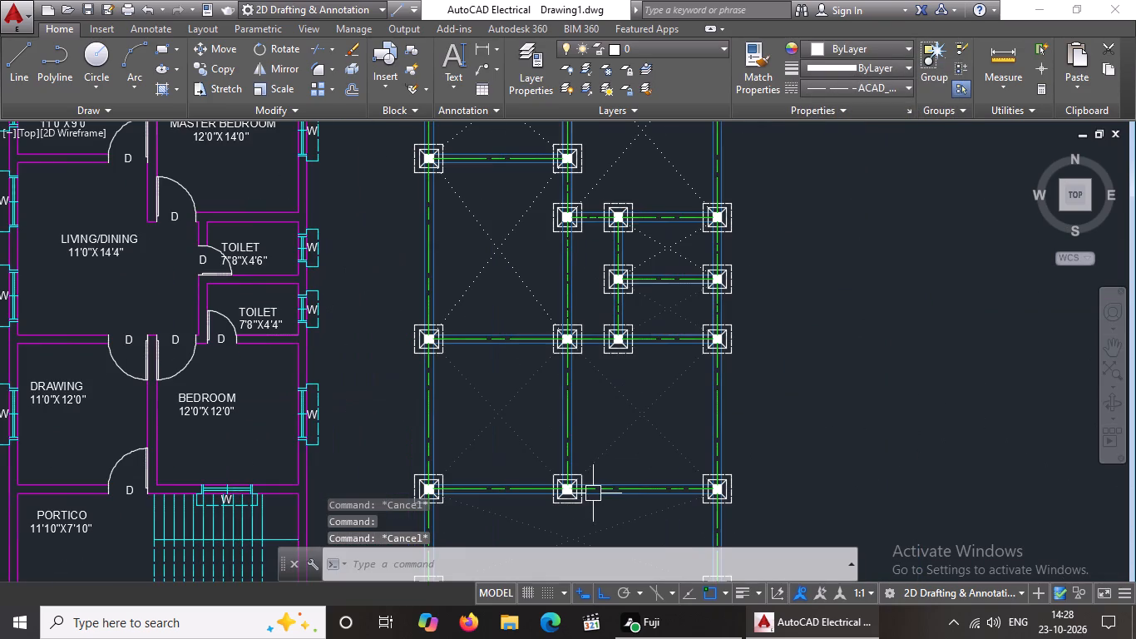
pyautogui.click(514, 266)
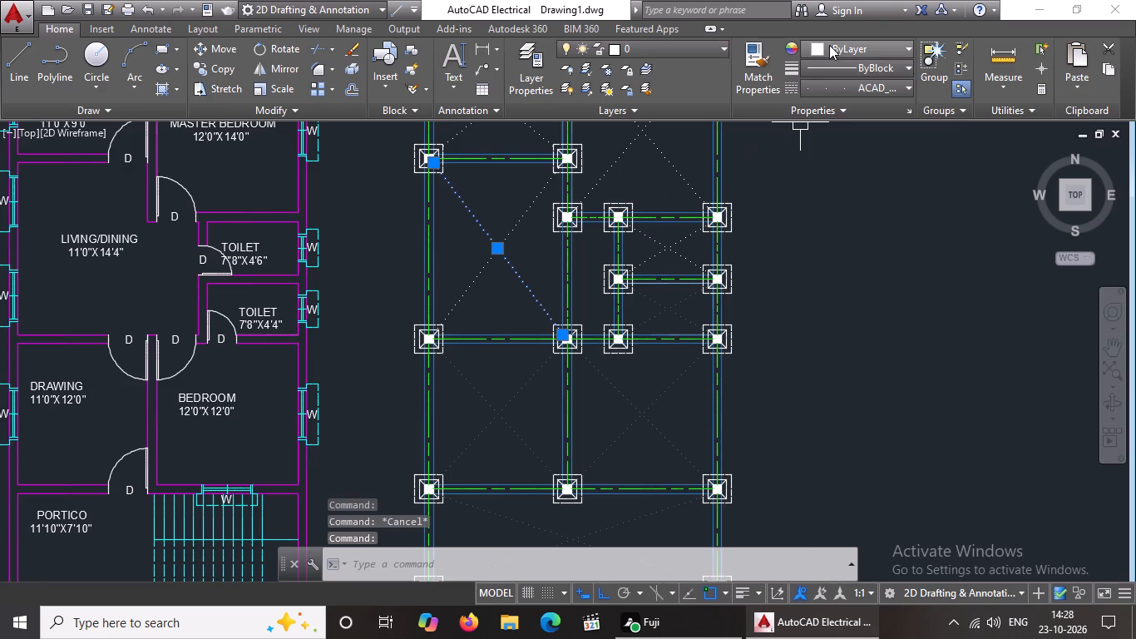
pyautogui.click(829, 44)
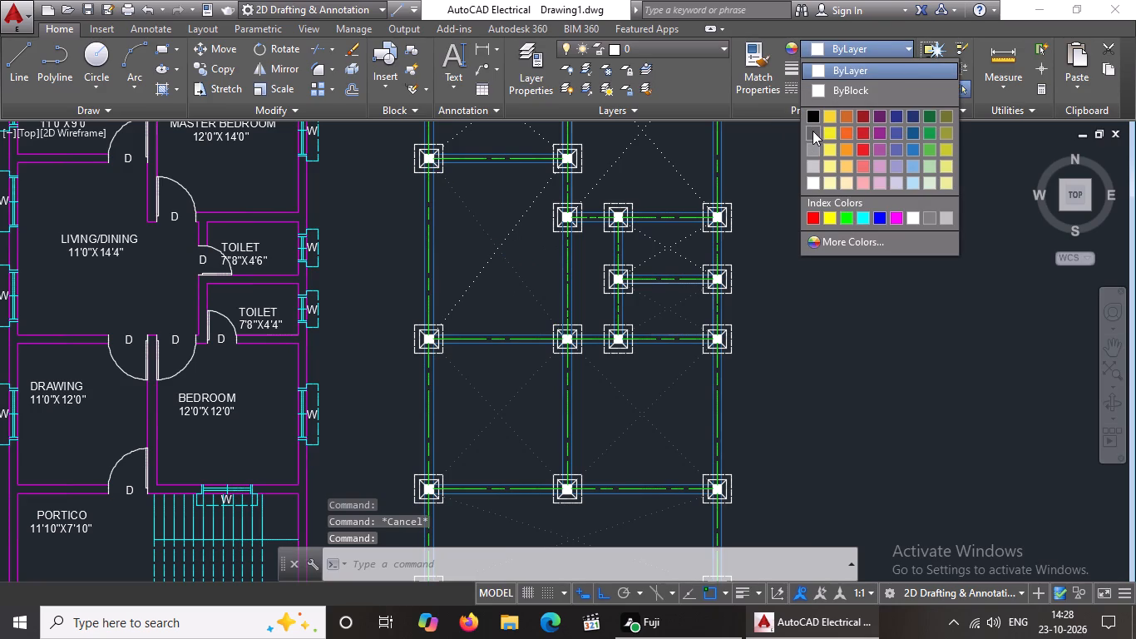
pyautogui.click(812, 131)
# Recolour the living/dining bay's southwest-to-northeast dotted diagonal grey 147,149,152.
pyautogui.click(479, 288)
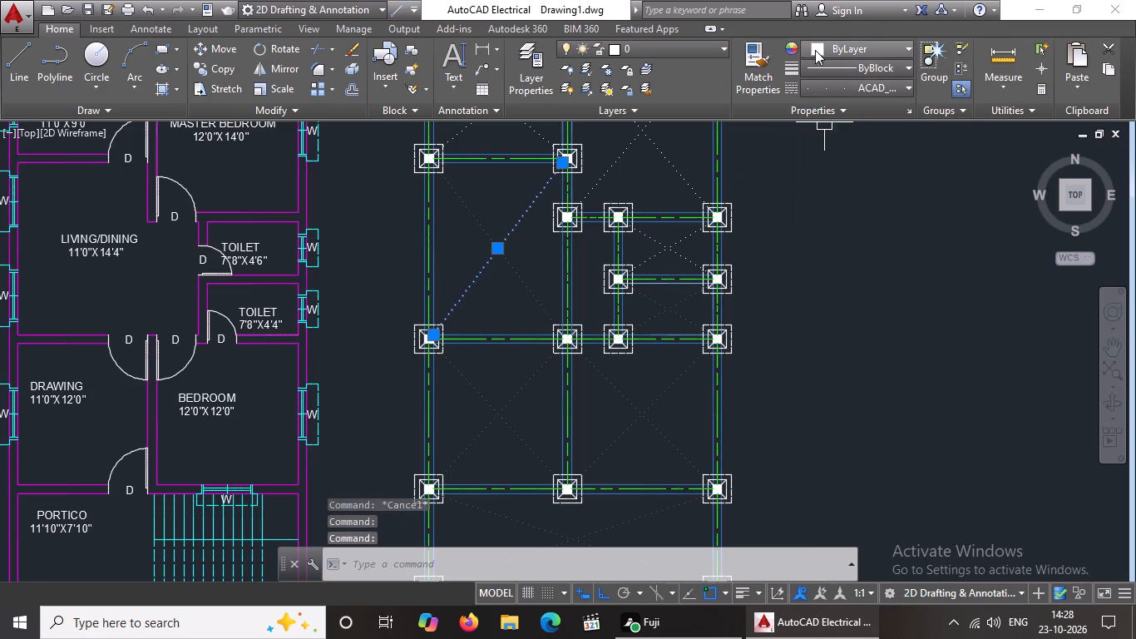
pyautogui.click(817, 39)
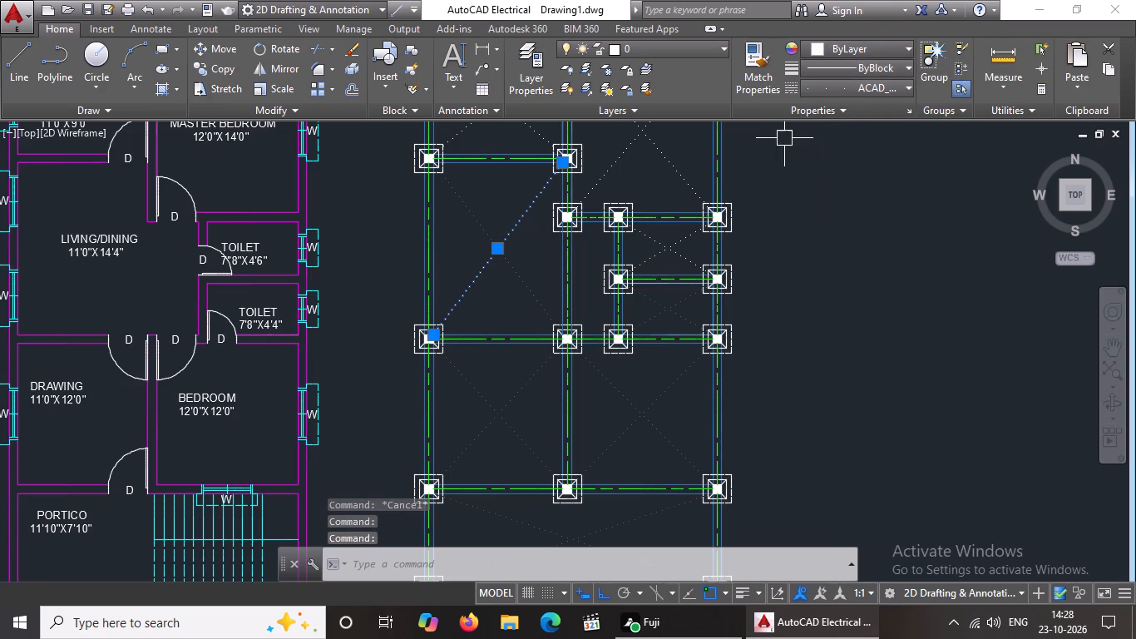
pyautogui.click(867, 42)
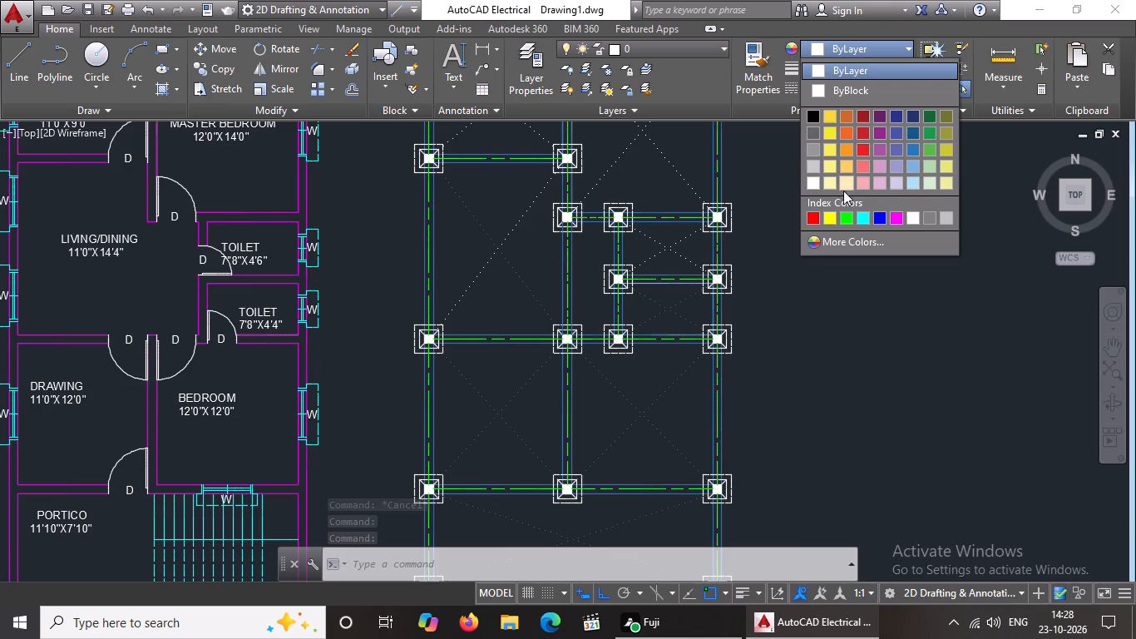
pyautogui.moveTo(814, 131); pyautogui.dragTo(814, 141)
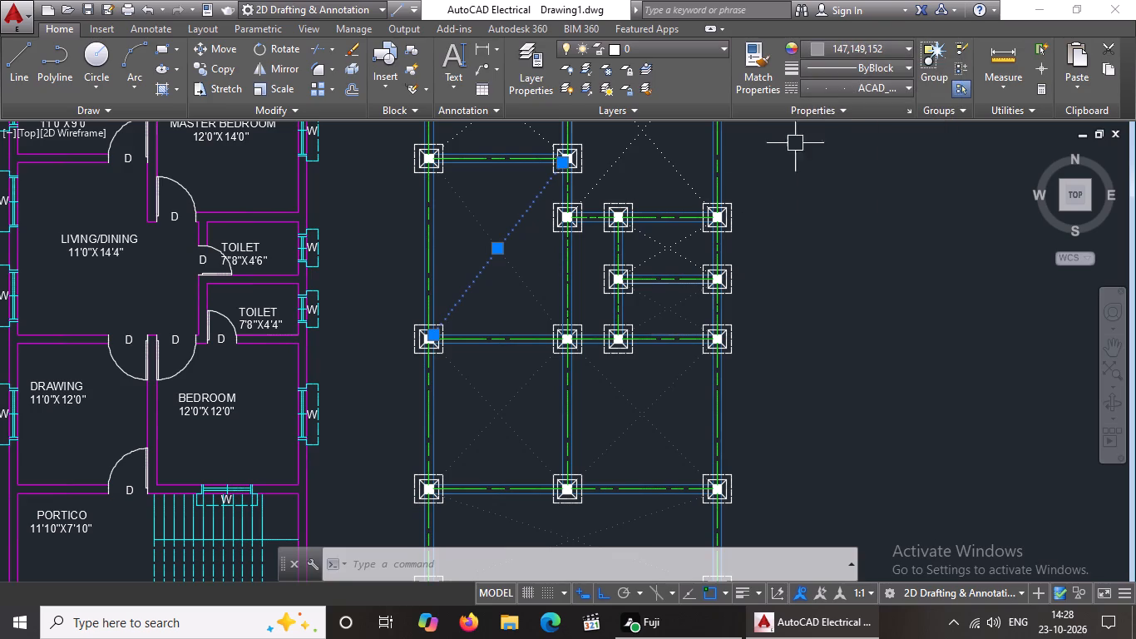
# Recolour both dotted diagonals of the upper toilet bay (7'8"X4'6") grey 99,100,102.
pyautogui.click(679, 256)
pyautogui.click(847, 46)
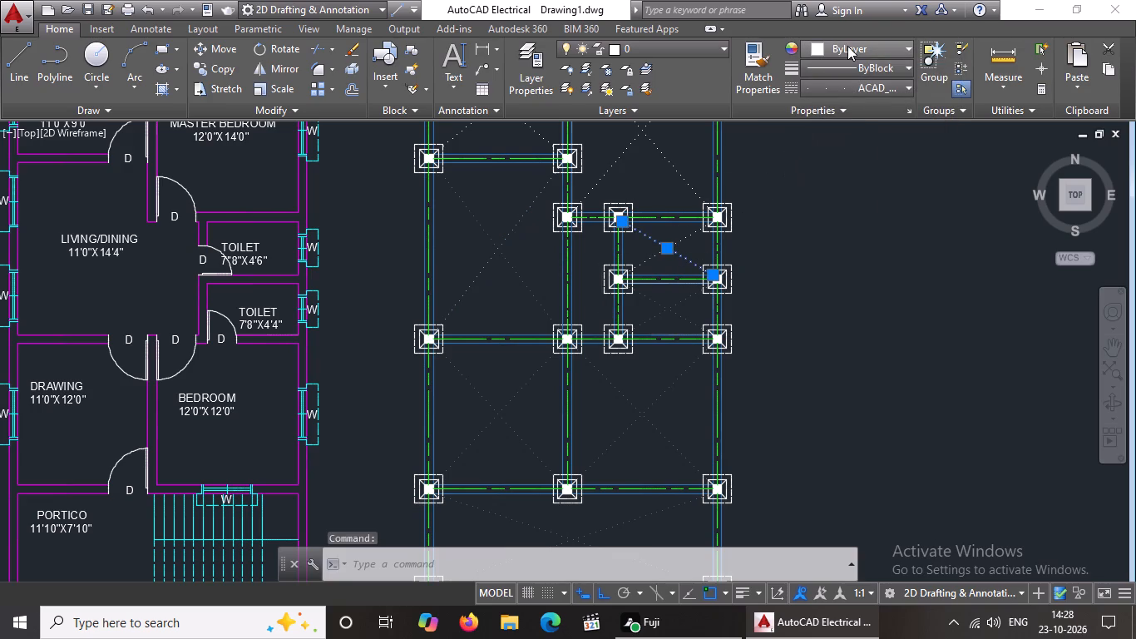
pyautogui.click(812, 130)
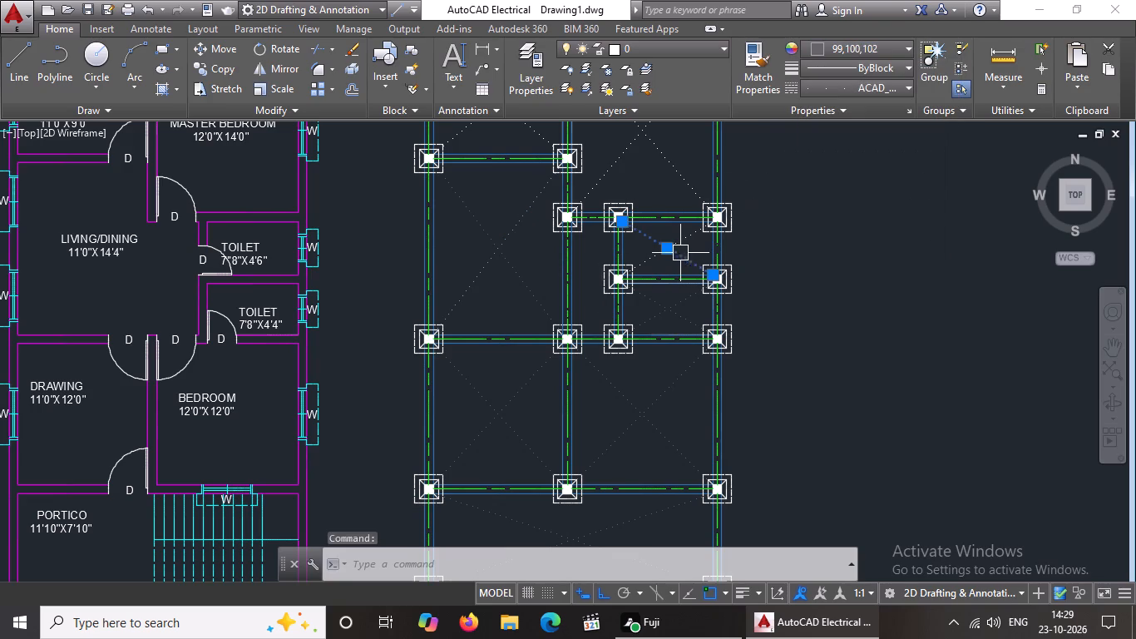
pyautogui.click(651, 262)
pyautogui.click(834, 41)
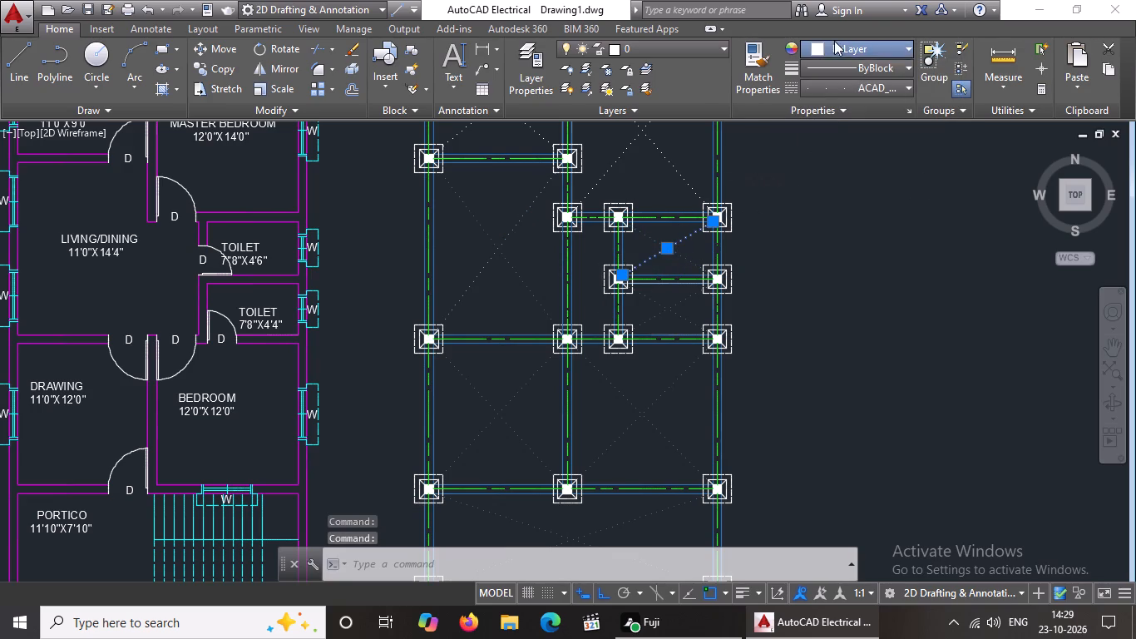
pyautogui.click(808, 130)
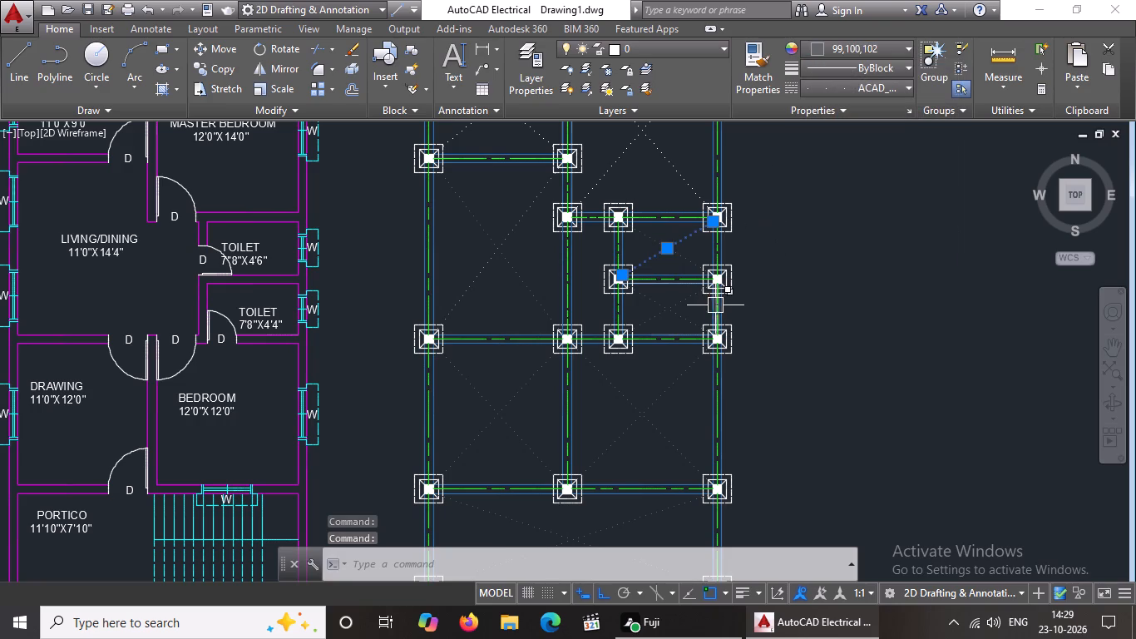
# Recolour the master bedroom bay's northwest-to-southeast dotted diagonal dark grey and its southwest-to-northeast diagonal grey 147,149,152.
pyautogui.moveTo(666, 263); pyautogui.dragTo(666, 365, button='middle')
pyautogui.click(666, 263)
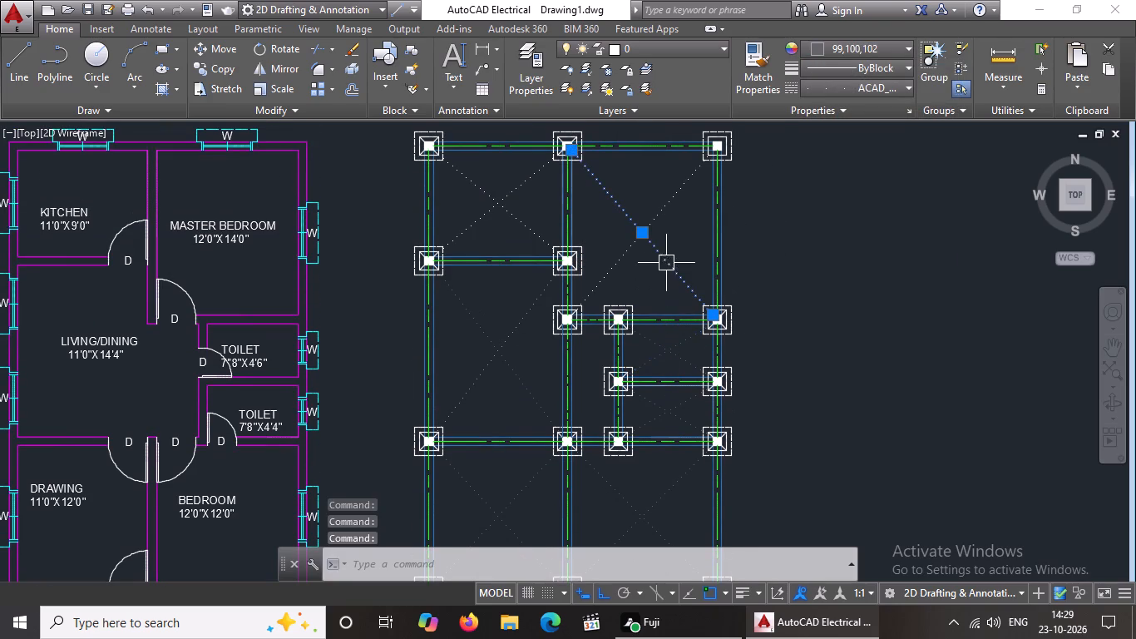
pyautogui.click(856, 41)
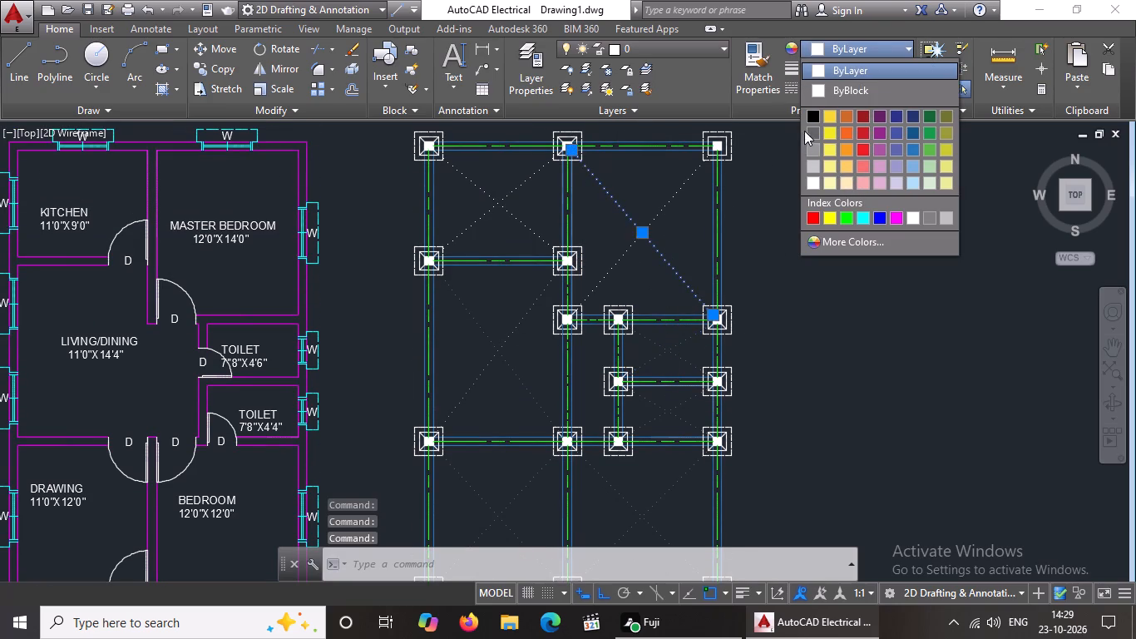
pyautogui.click(808, 126)
pyautogui.click(676, 193)
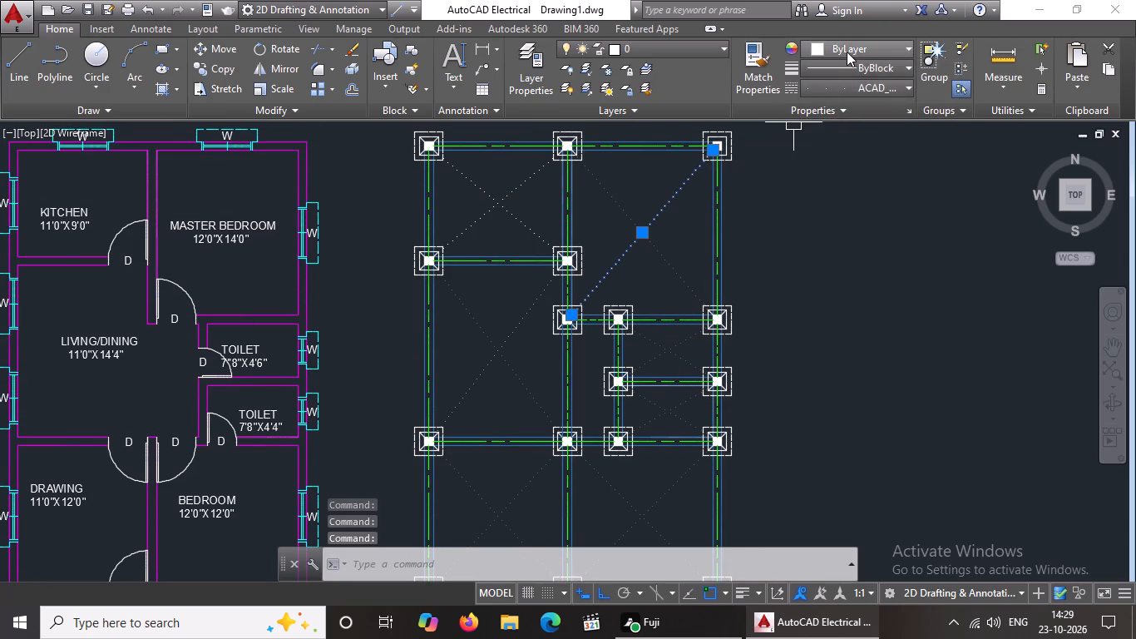
pyautogui.click(847, 52)
pyautogui.moveTo(816, 131); pyautogui.dragTo(806, 154)
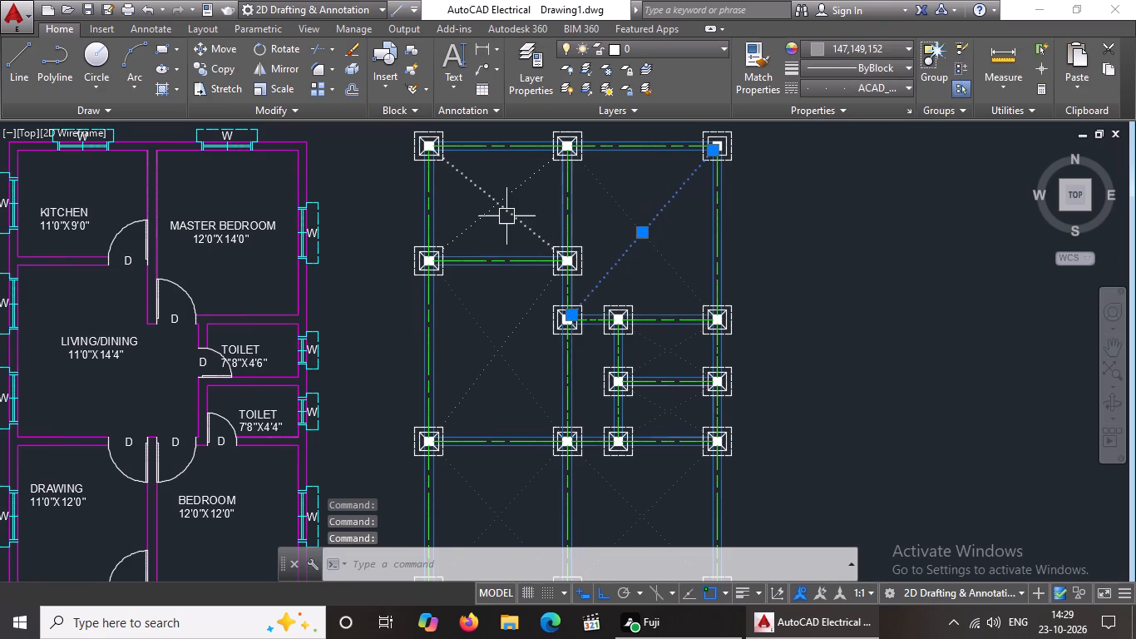
# Recolour both dotted diagonals of the kitchen bay grey 99,100,102.
pyautogui.click(506, 216)
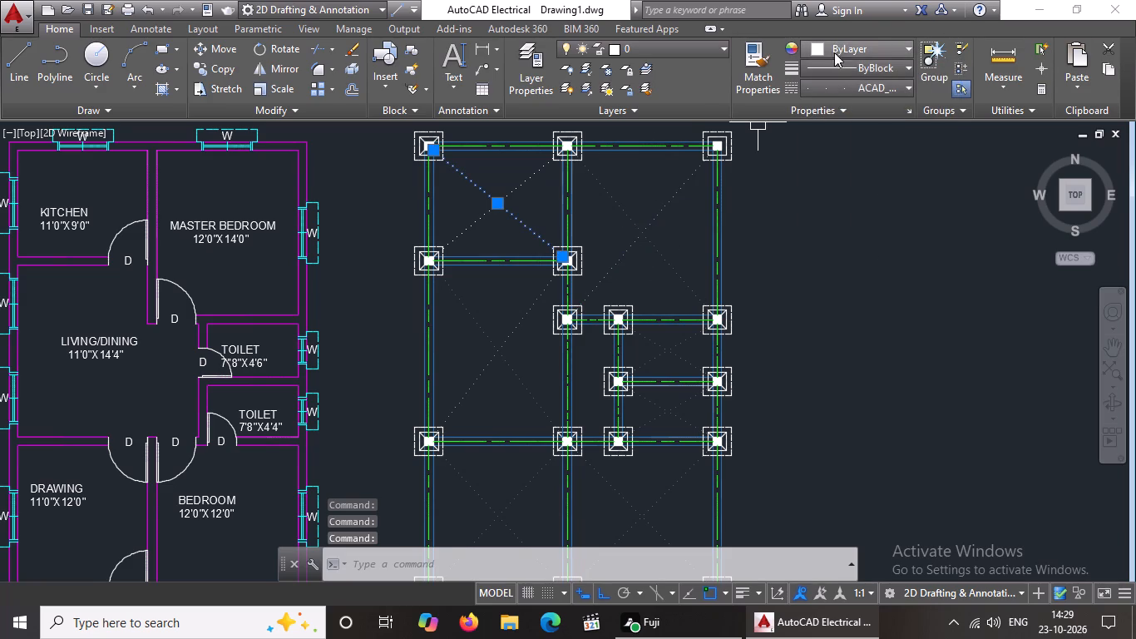
pyautogui.click(838, 42)
pyautogui.click(812, 132)
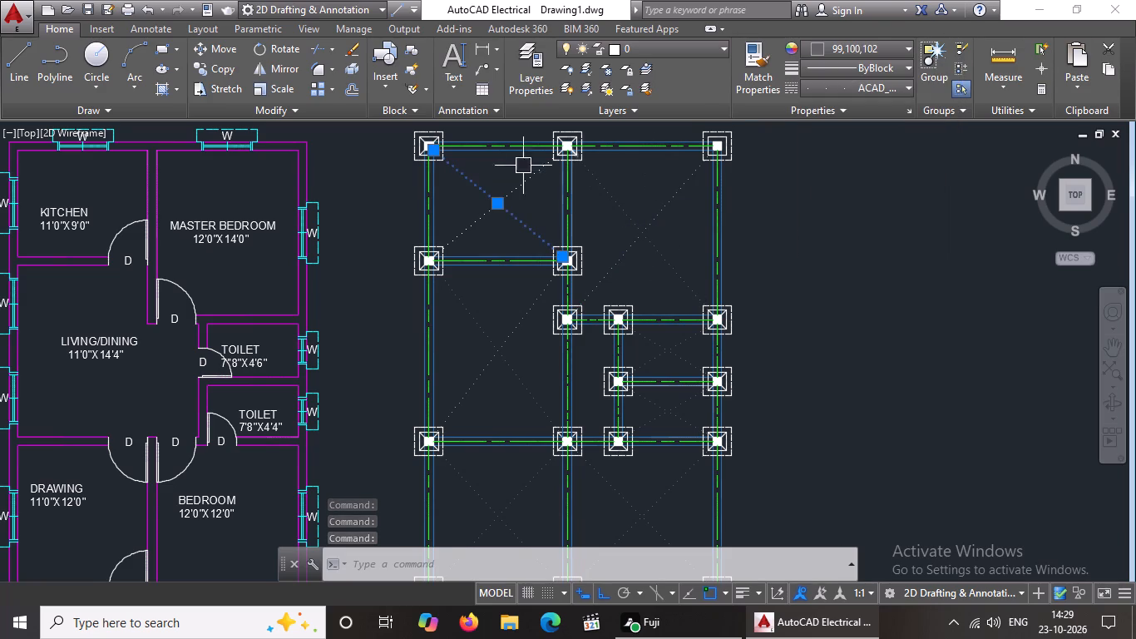
pyautogui.click(510, 187)
pyautogui.click(886, 42)
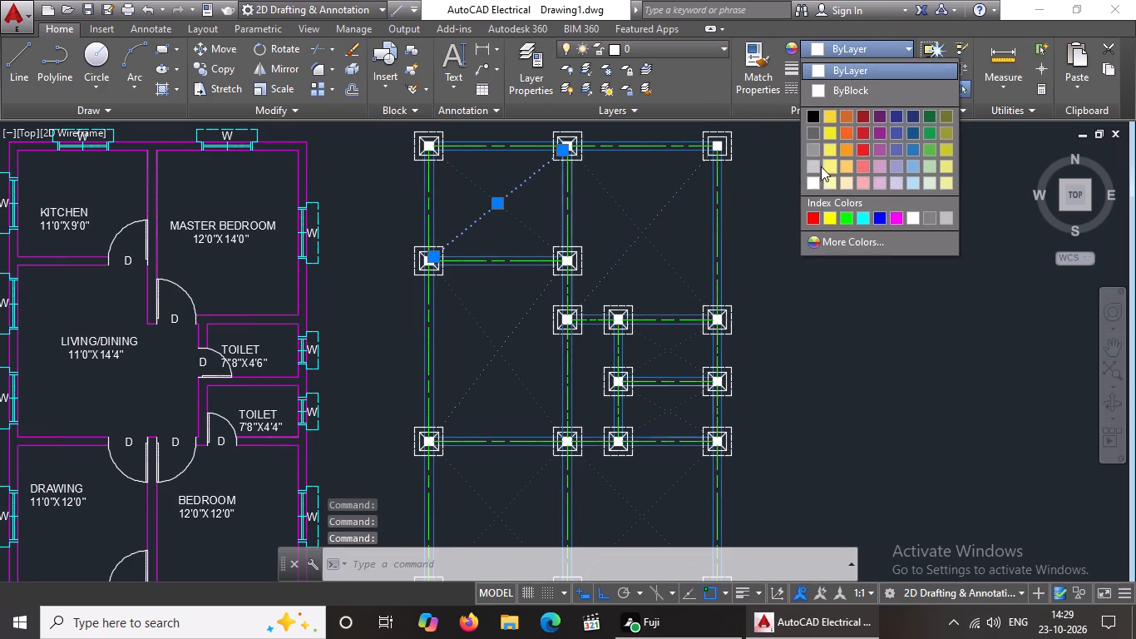
pyautogui.click(810, 127)
pyautogui.press('Escape')
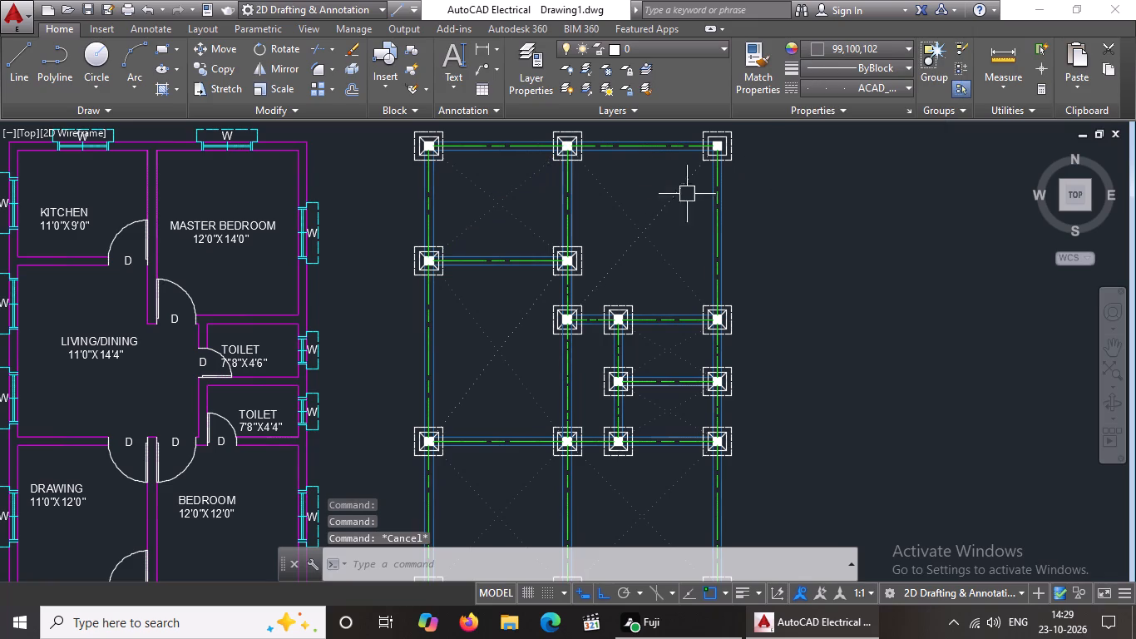
# Examine the recoloured beam layout as a whole and the footings along its south end.
pyautogui.scroll(-1, 744, 207)
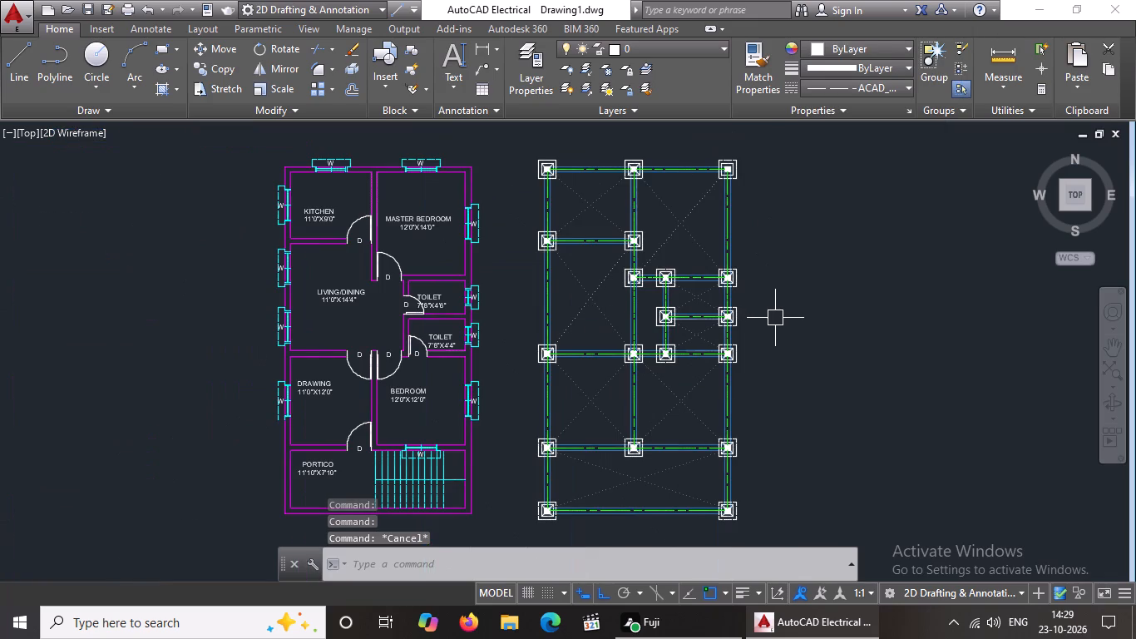
pyautogui.scroll(-1, 759, 320)
pyautogui.scroll(1, 593, 475)
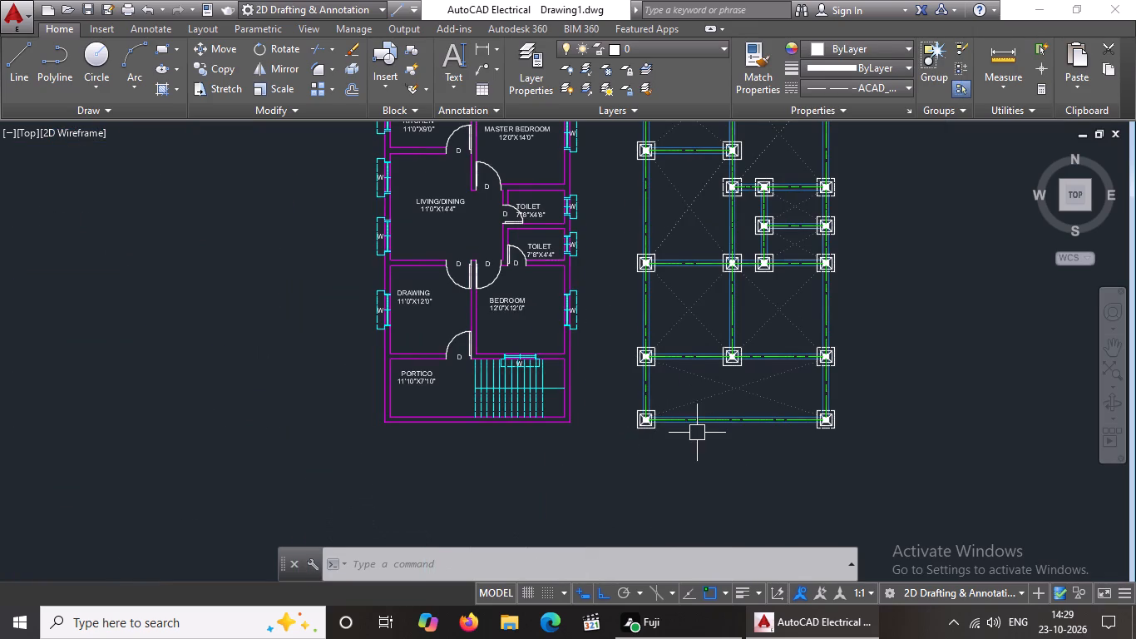
pyautogui.scroll(2, 814, 409)
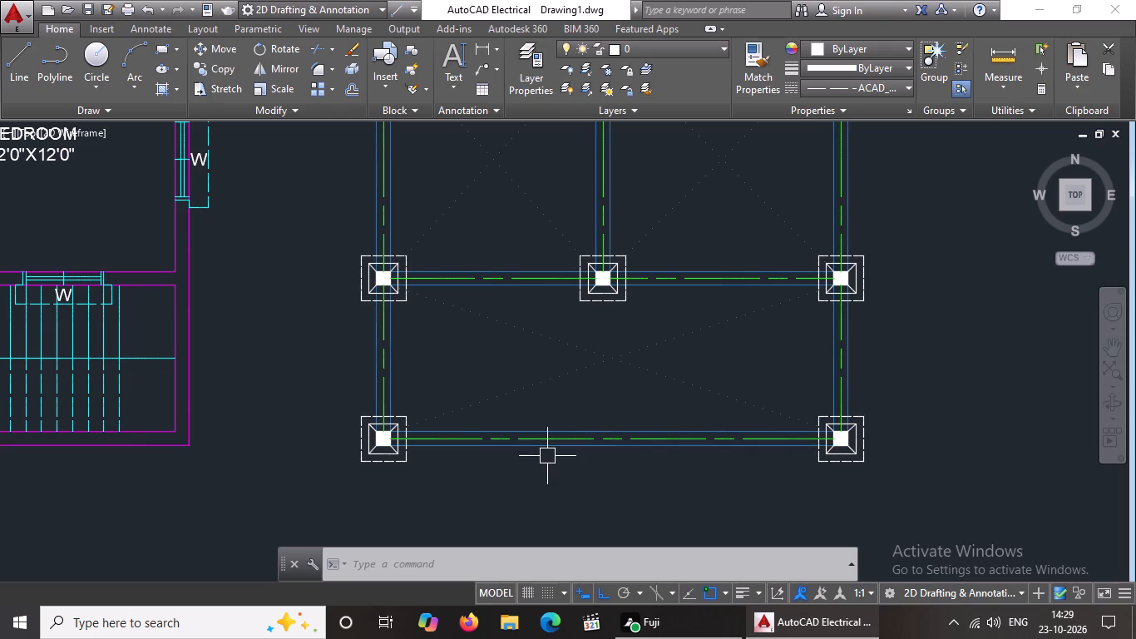
pyautogui.scroll(-1, 538, 448)
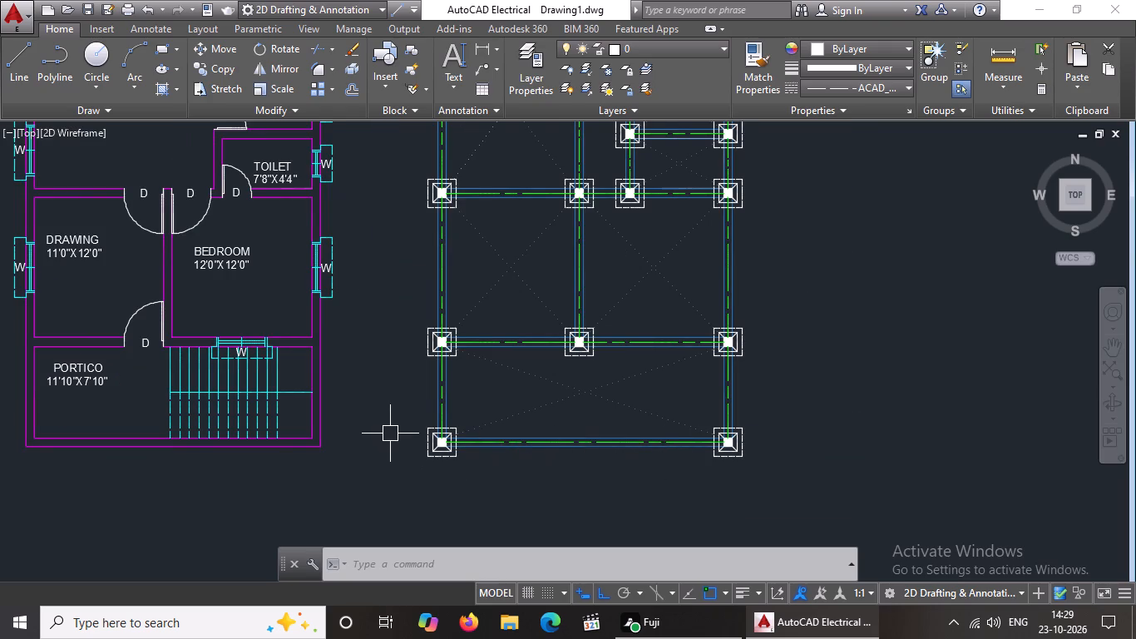
pyautogui.moveTo(389, 433); pyautogui.dragTo(253, 454, button='middle')
pyautogui.scroll(1, 336, 471)
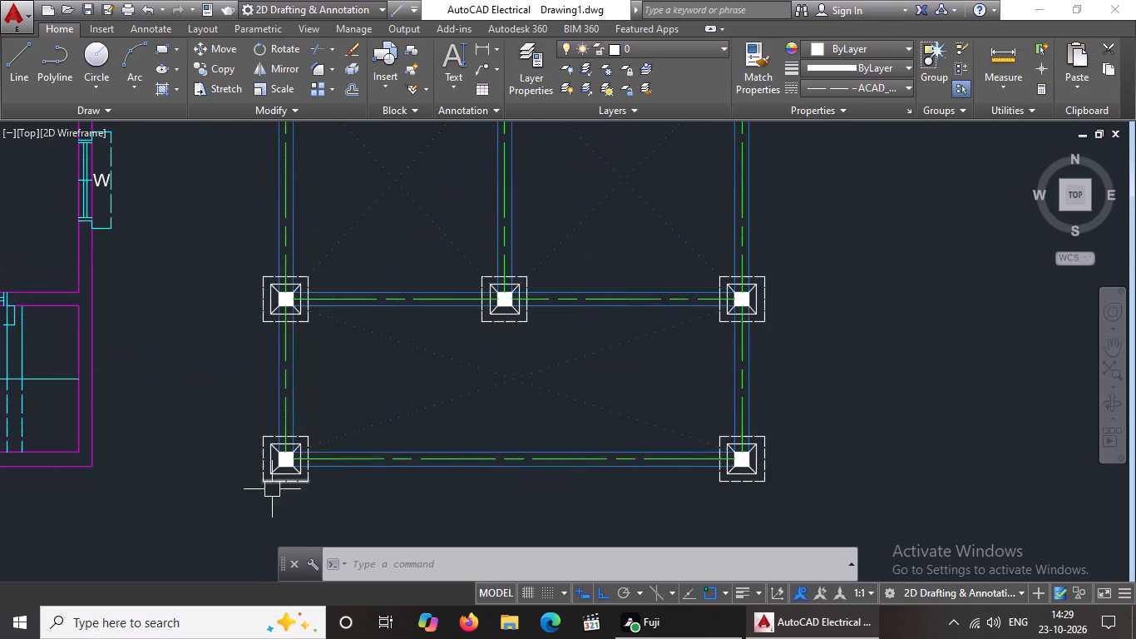
pyautogui.scroll(2, 272, 490)
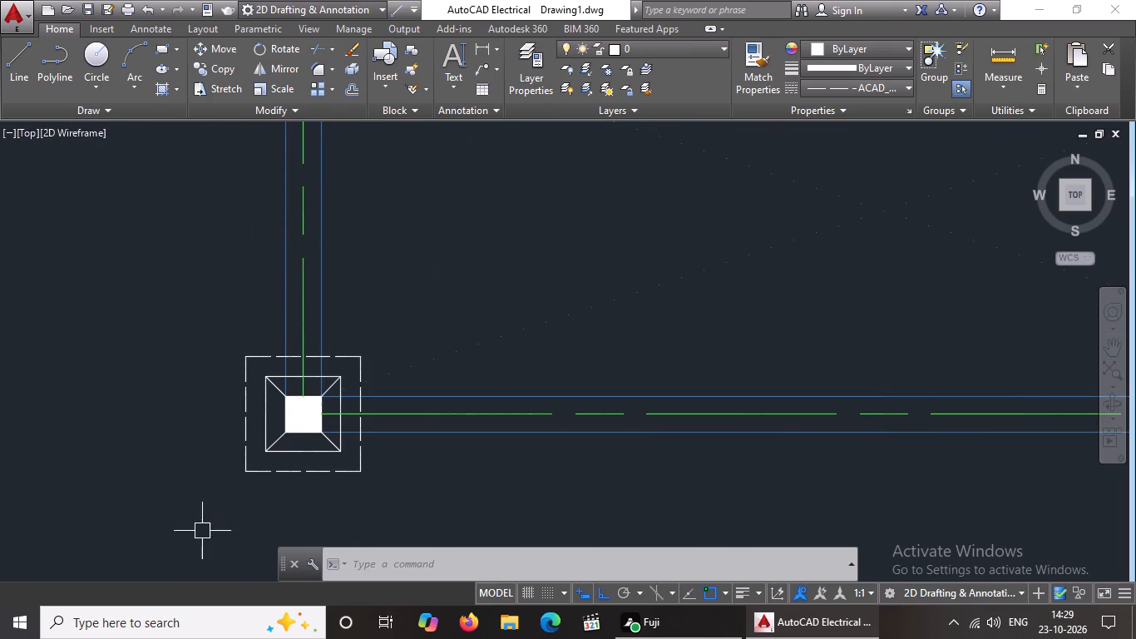
pyautogui.scroll(-5, 324, 460)
pyautogui.moveTo(327, 462); pyautogui.dragTo(328, 462, button='middle')
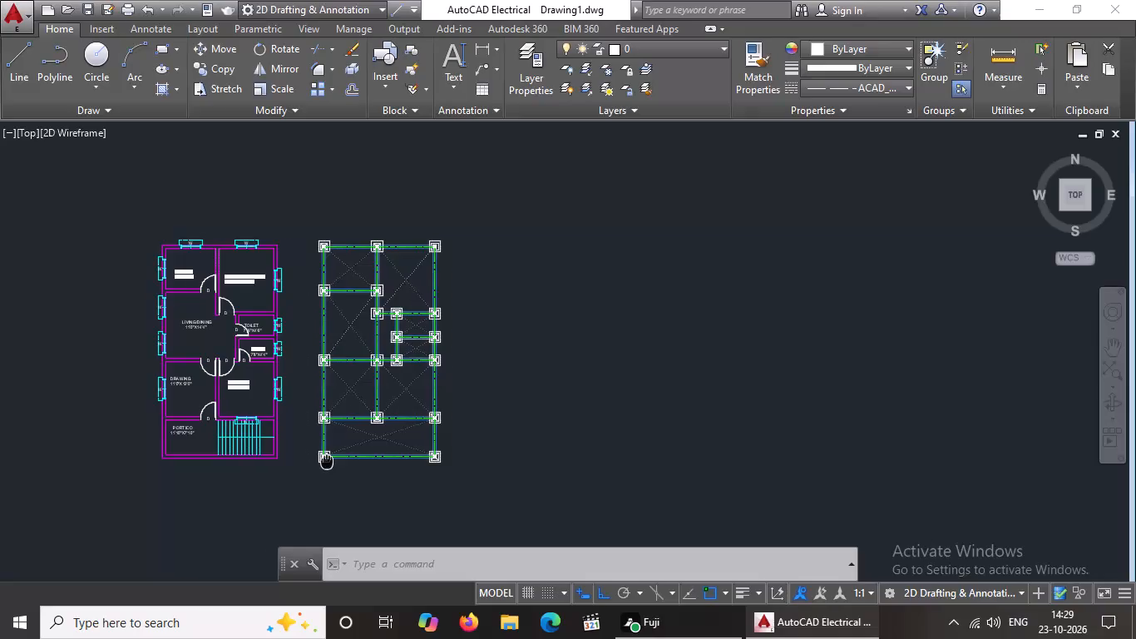
pyautogui.moveTo(328, 462); pyautogui.dragTo(339, 462, button='middle')
pyautogui.scroll(2, 343, 462)
pyautogui.scroll(2, 265, 435)
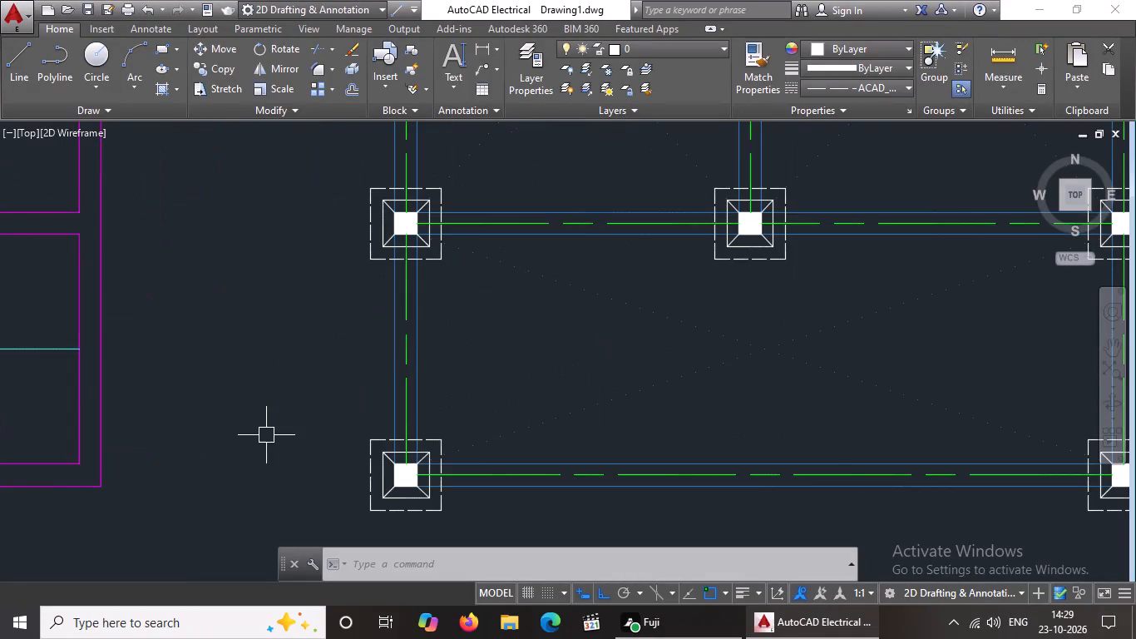
pyautogui.scroll(-2, 450, 460)
pyautogui.moveTo(457, 493); pyautogui.dragTo(451, 479, button='middle')
# Recolour the four dashed outer edge lines of the southwest corner footing yellow.
pyautogui.scroll(2, 431, 466)
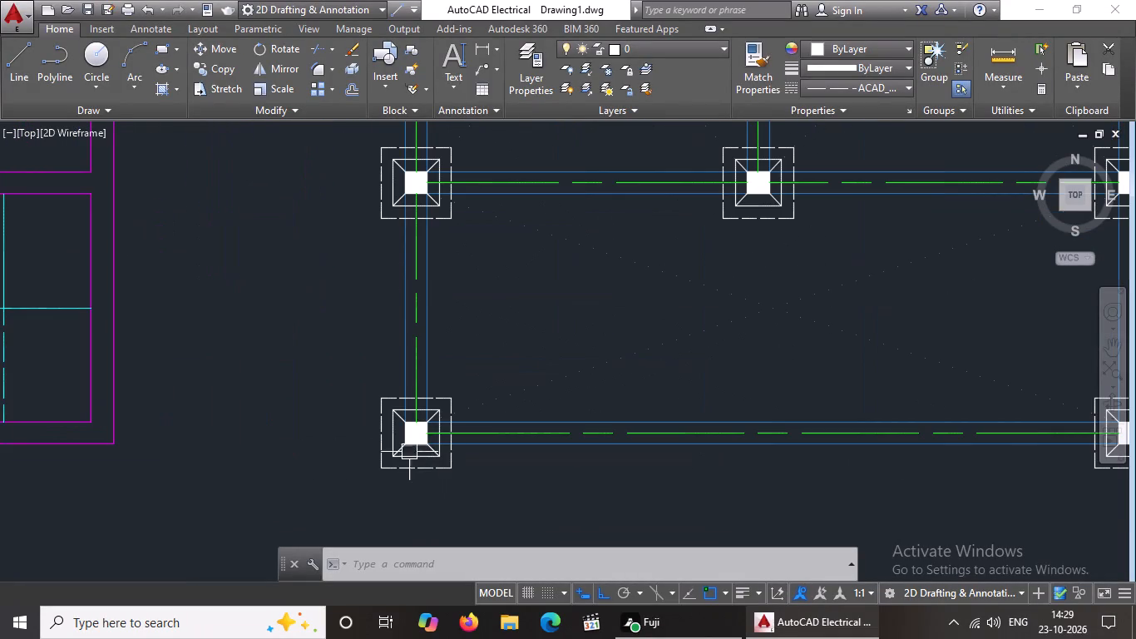
pyautogui.scroll(2, 413, 469)
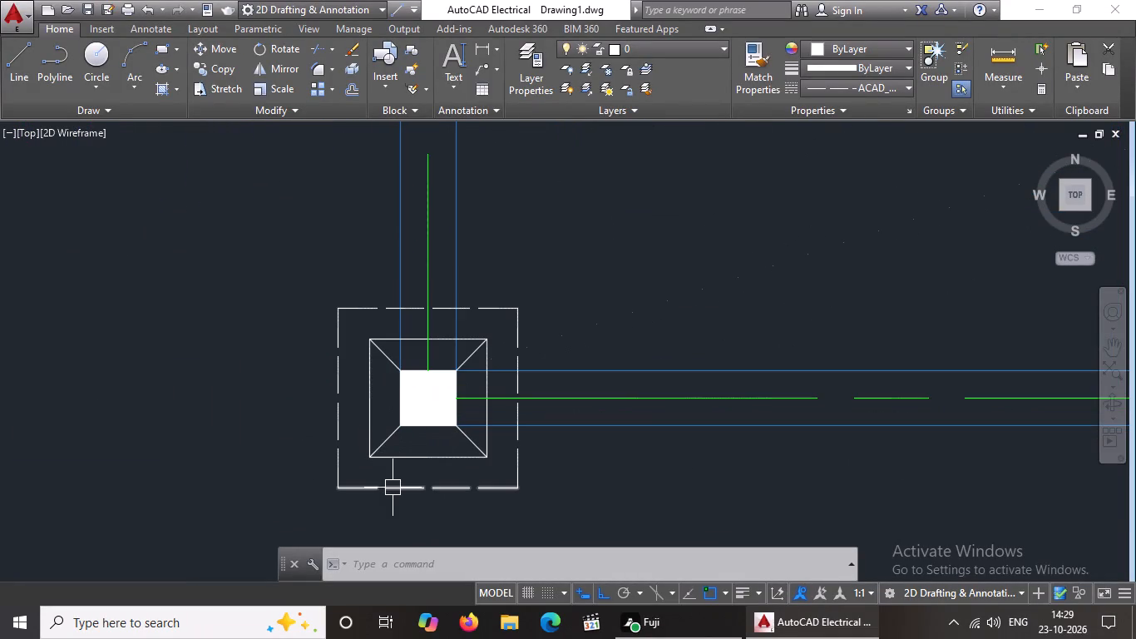
pyautogui.click(393, 488)
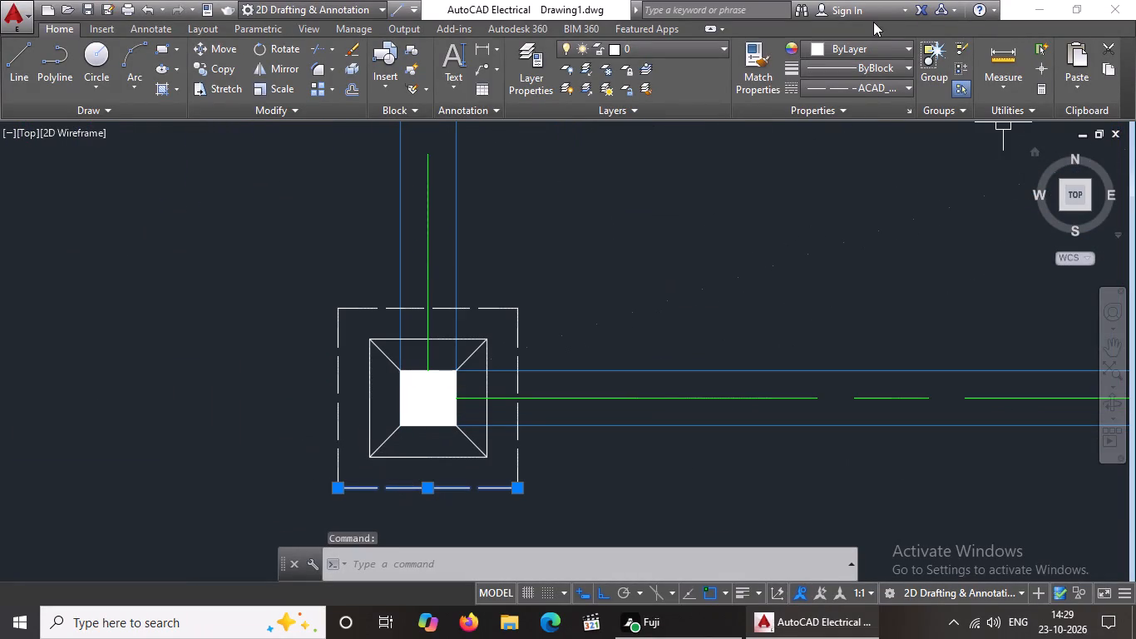
pyautogui.click(873, 48)
pyautogui.click(827, 219)
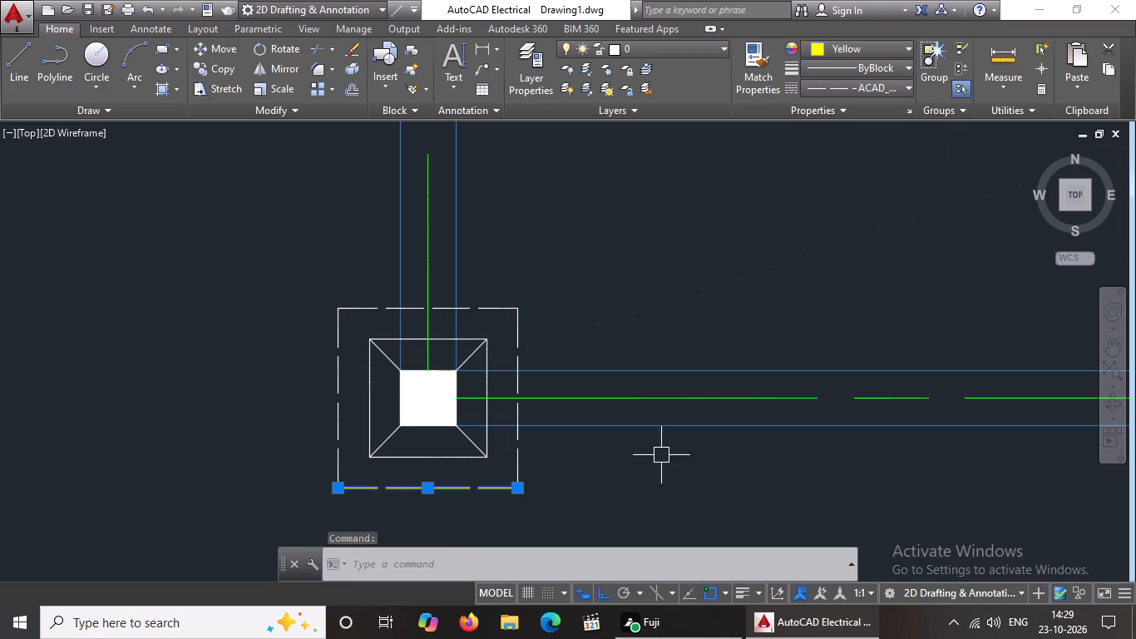
pyautogui.press('Escape')
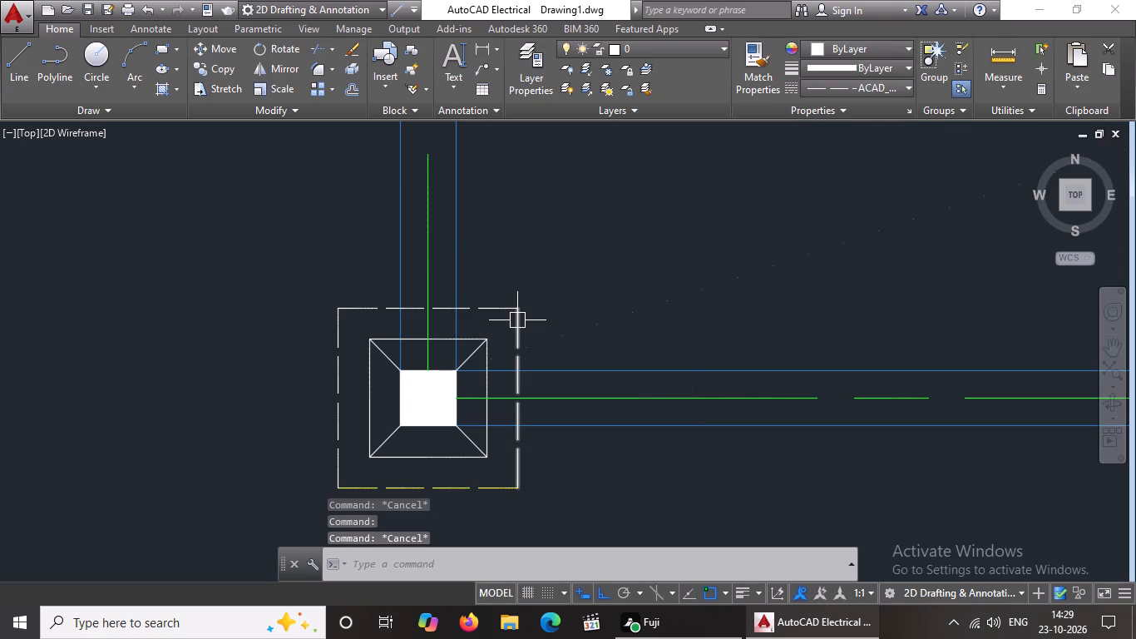
pyautogui.click(517, 319)
pyautogui.click(902, 42)
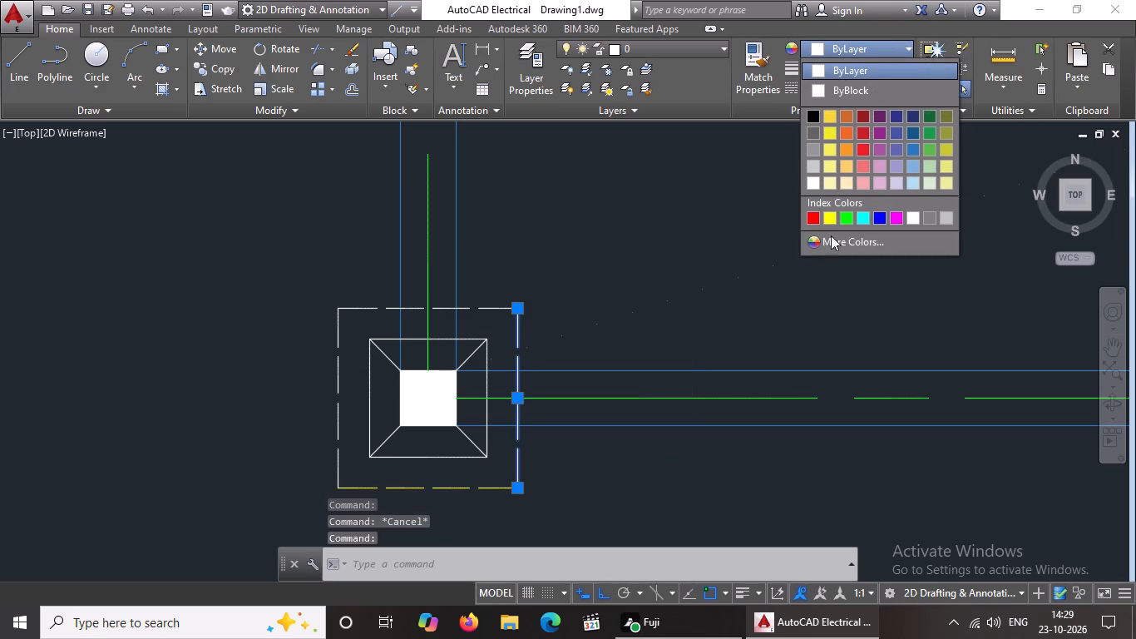
pyautogui.click(827, 221)
pyautogui.press('Escape')
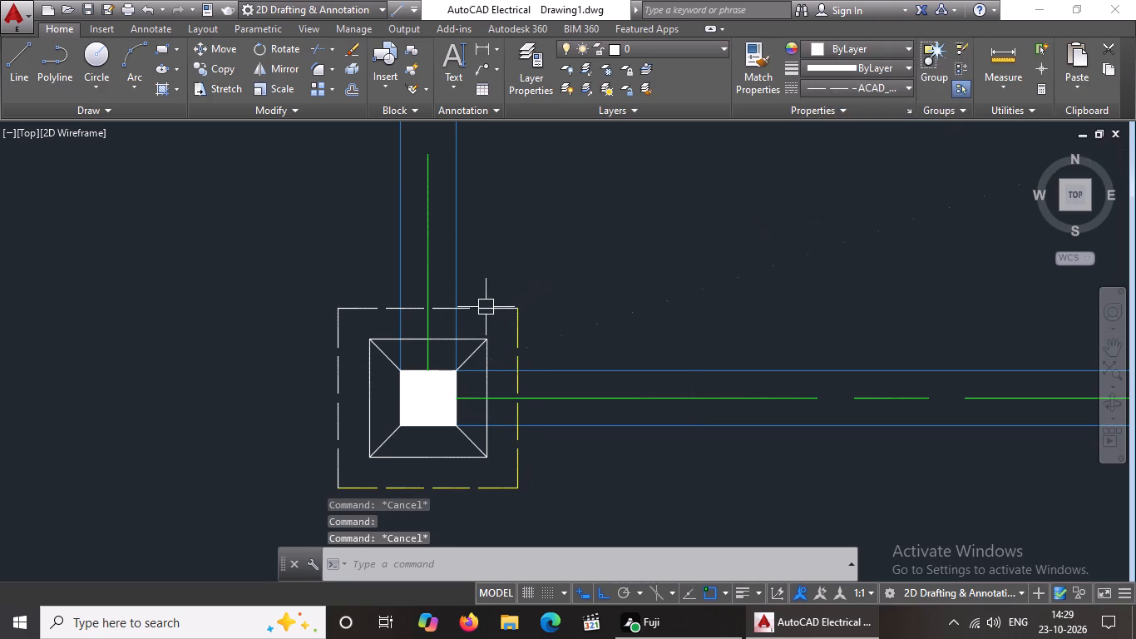
pyautogui.click(486, 307)
pyautogui.click(844, 51)
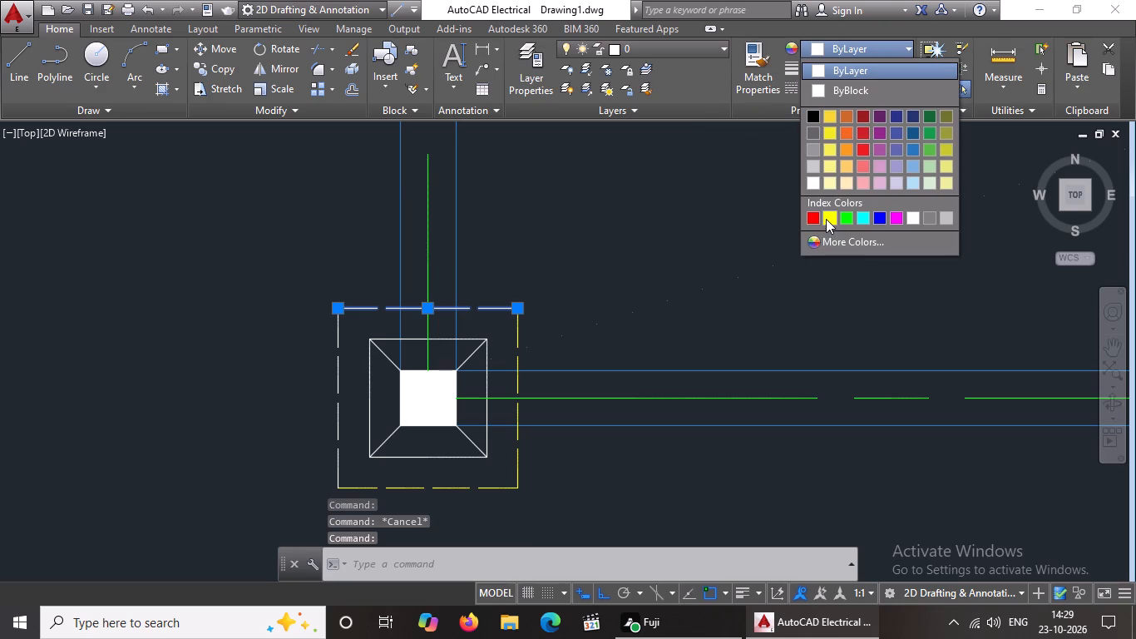
pyautogui.click(826, 218)
pyautogui.press('Escape')
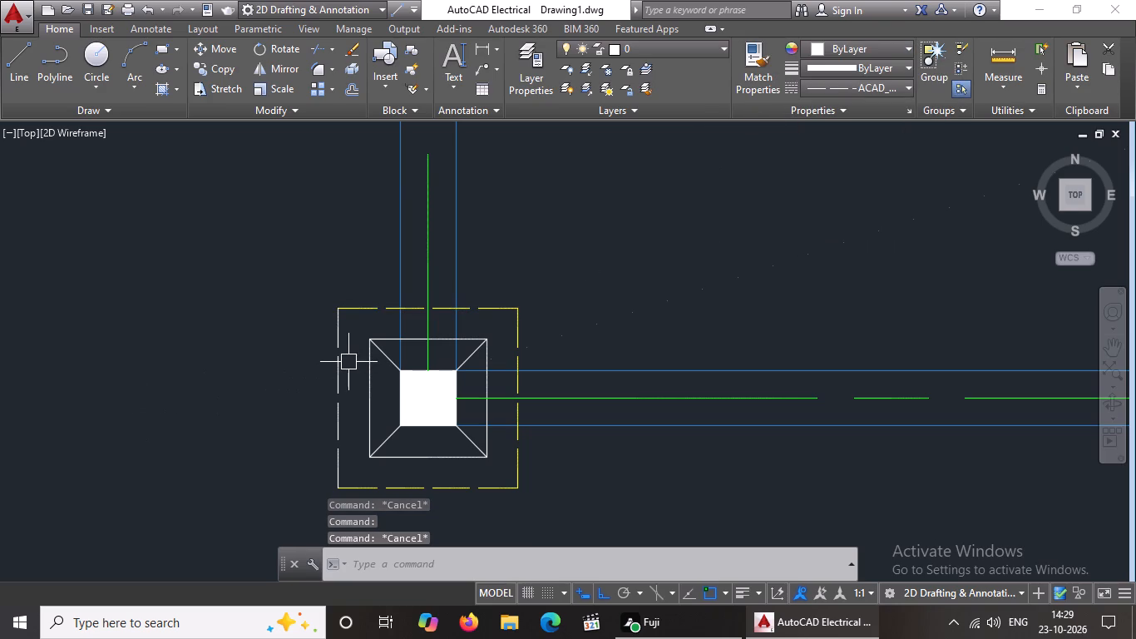
pyautogui.click(337, 374)
pyautogui.click(832, 52)
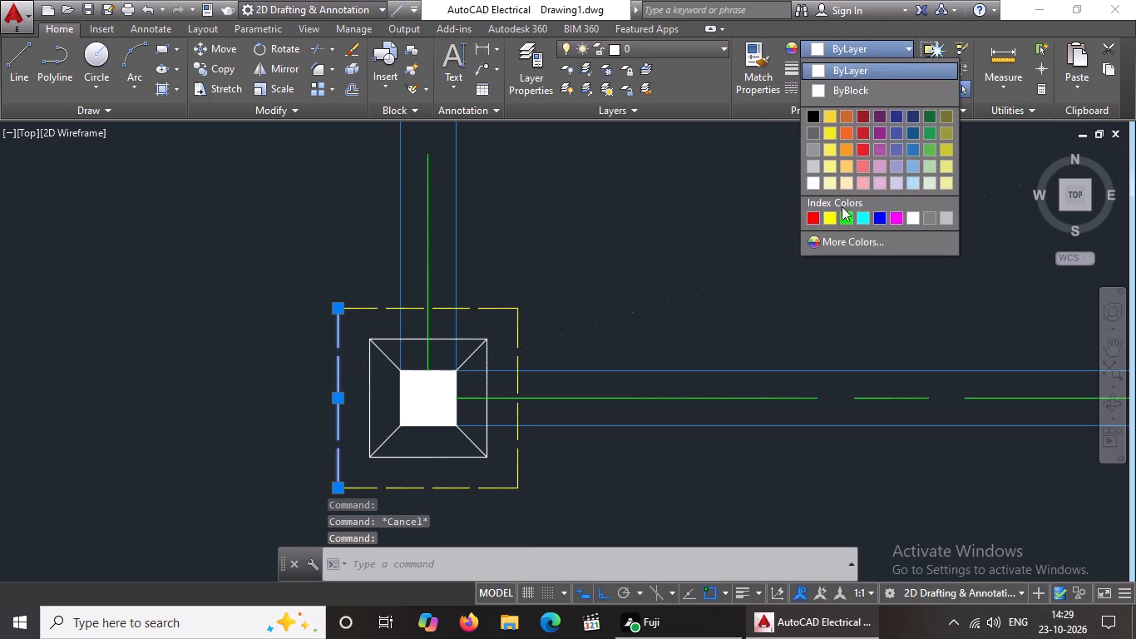
pyautogui.click(828, 220)
pyautogui.press('Escape')
# Recolour the dashed south and east outer edge lines of the southeast corner footing yellow.
pyautogui.scroll(-4, 550, 310)
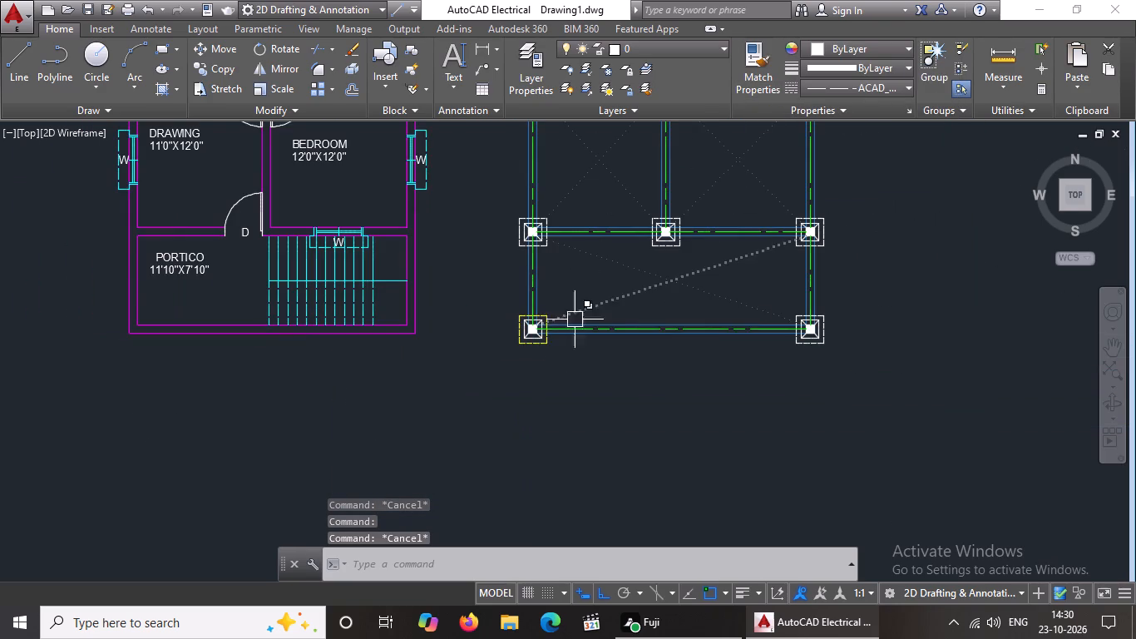
pyautogui.scroll(3, 832, 336)
pyautogui.click(711, 361)
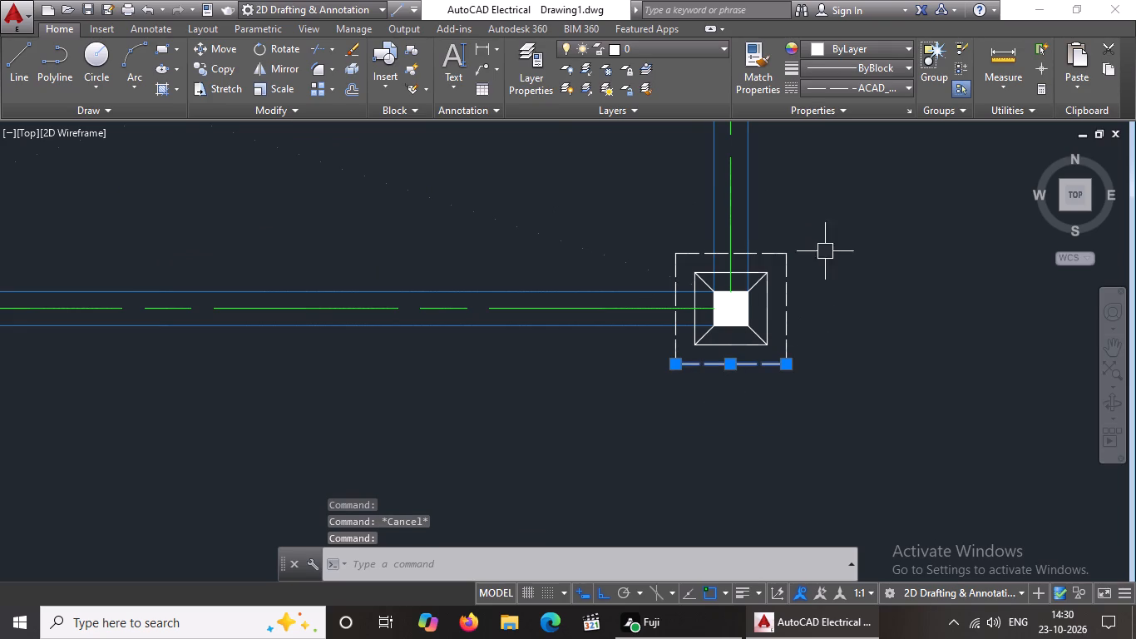
pyautogui.click(863, 47)
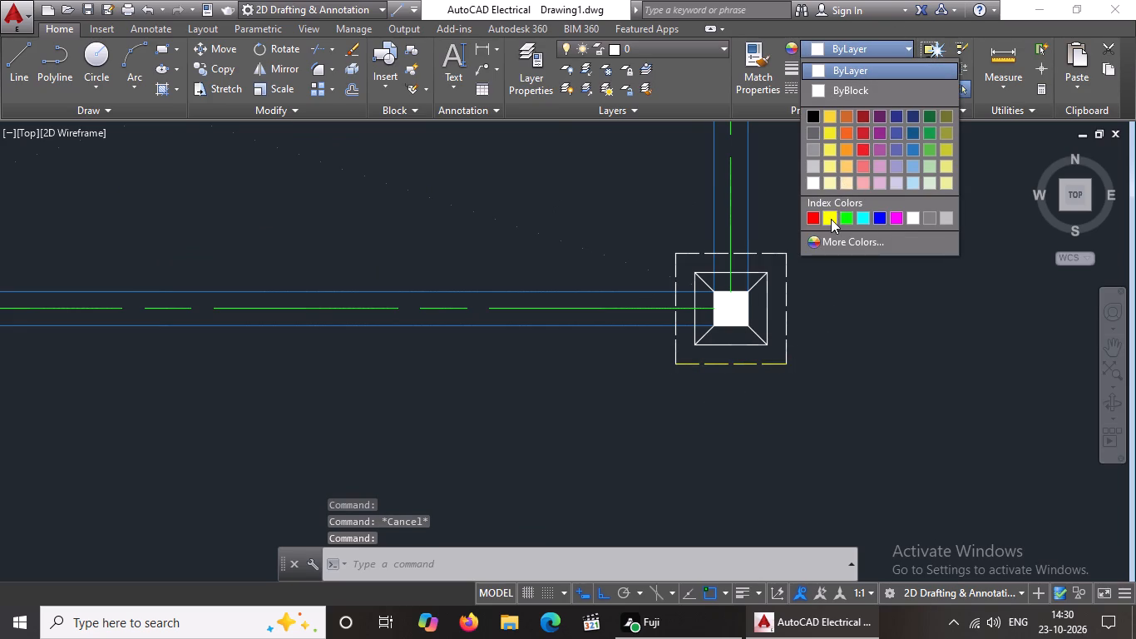
pyautogui.click(831, 219)
pyautogui.press('Escape')
pyautogui.click(783, 281)
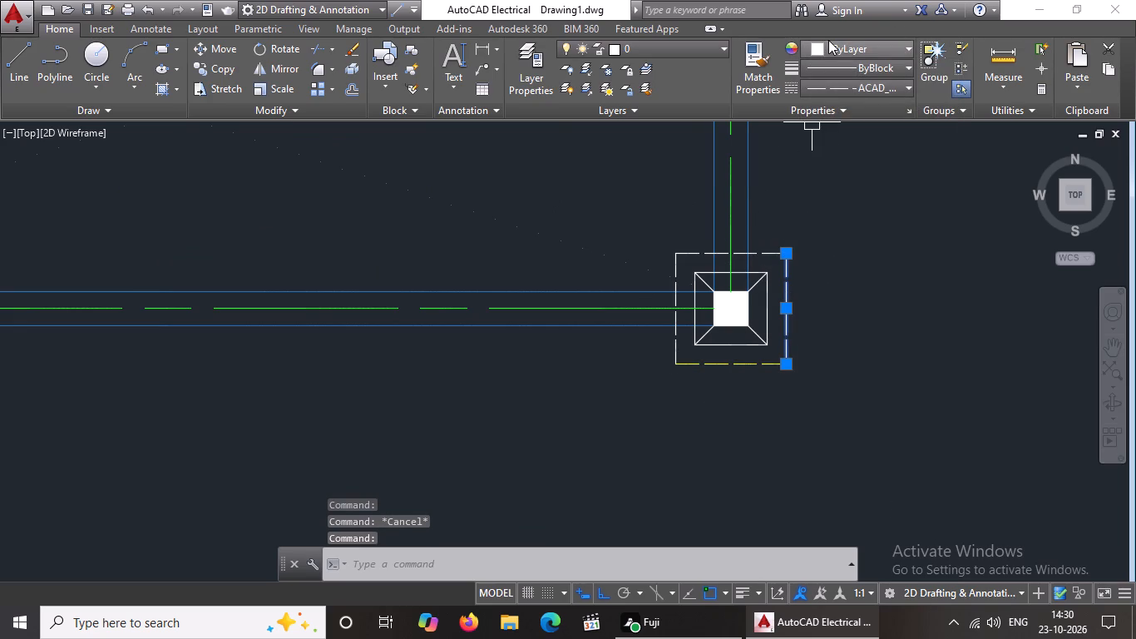
pyautogui.click(828, 40)
pyautogui.click(832, 220)
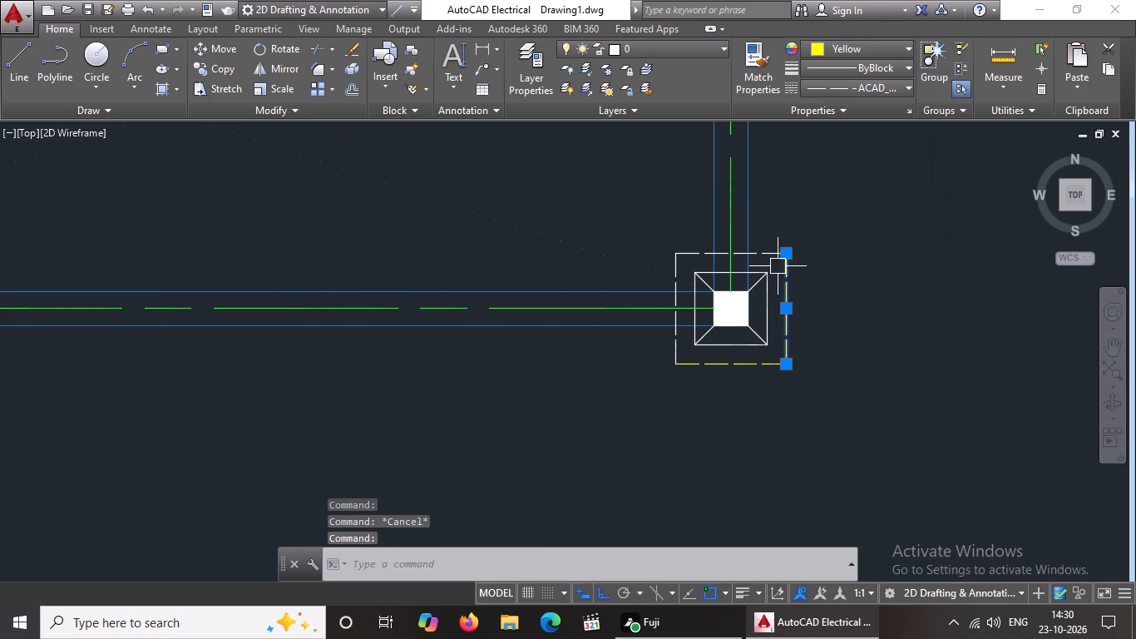
# Recolour the dashed north and west outer edge lines of the southeast corner footing yellow.
pyautogui.press('Escape')
pyautogui.click(766, 247)
pyautogui.click(867, 46)
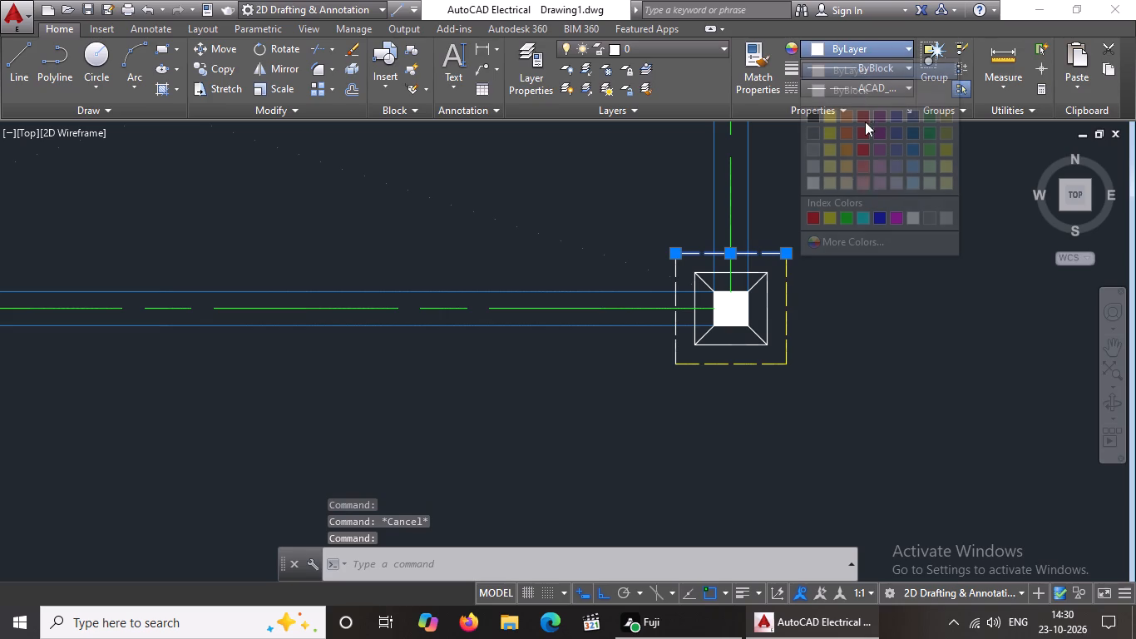
pyautogui.click(831, 220)
pyautogui.press('Escape')
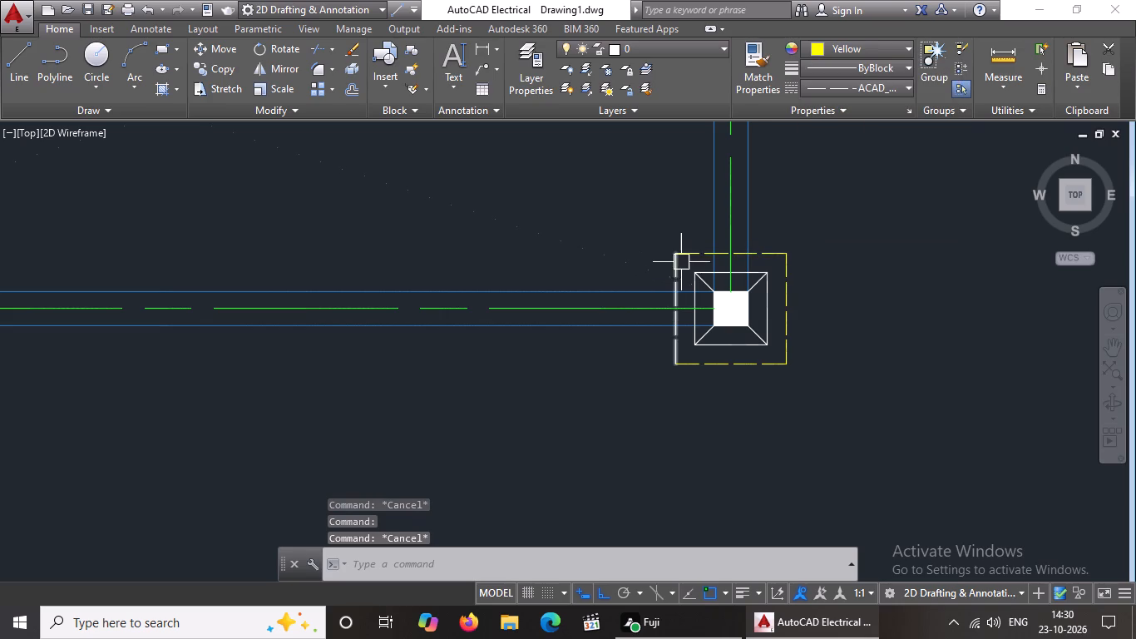
pyautogui.scroll(1, 682, 260)
pyautogui.click(684, 405)
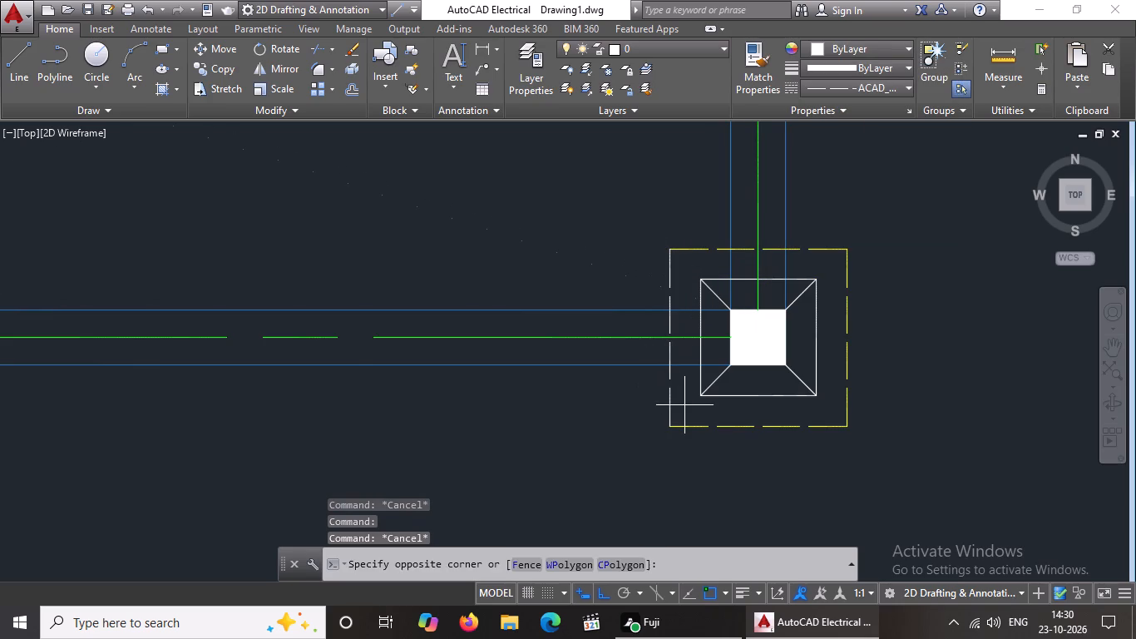
pyautogui.click(659, 408)
pyautogui.click(841, 42)
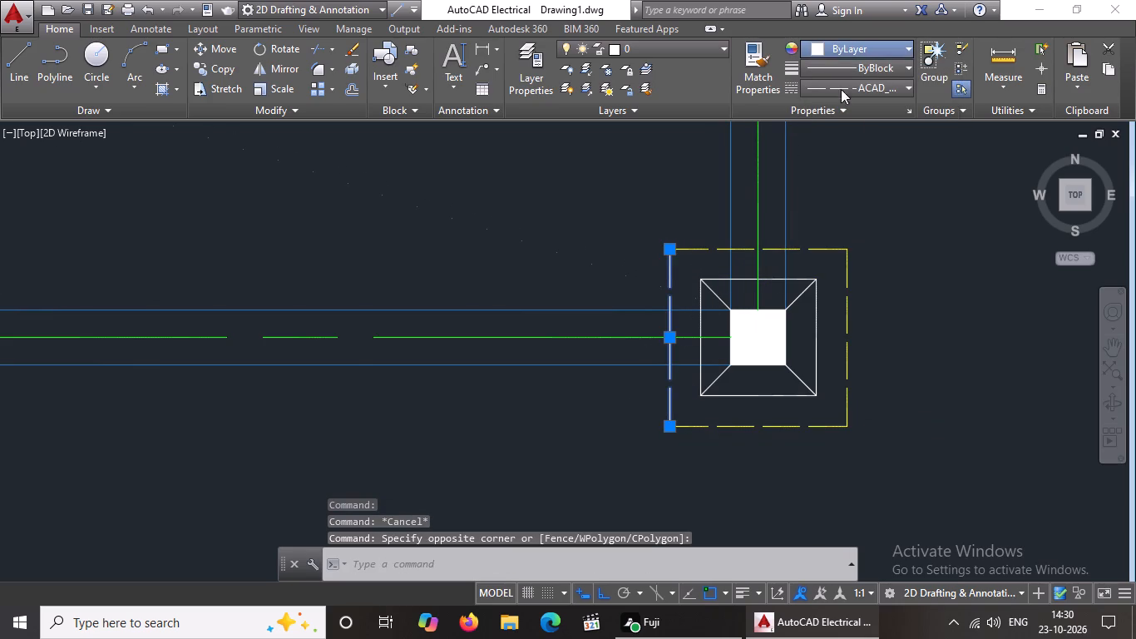
pyautogui.click(828, 217)
pyautogui.scroll(-4, 765, 276)
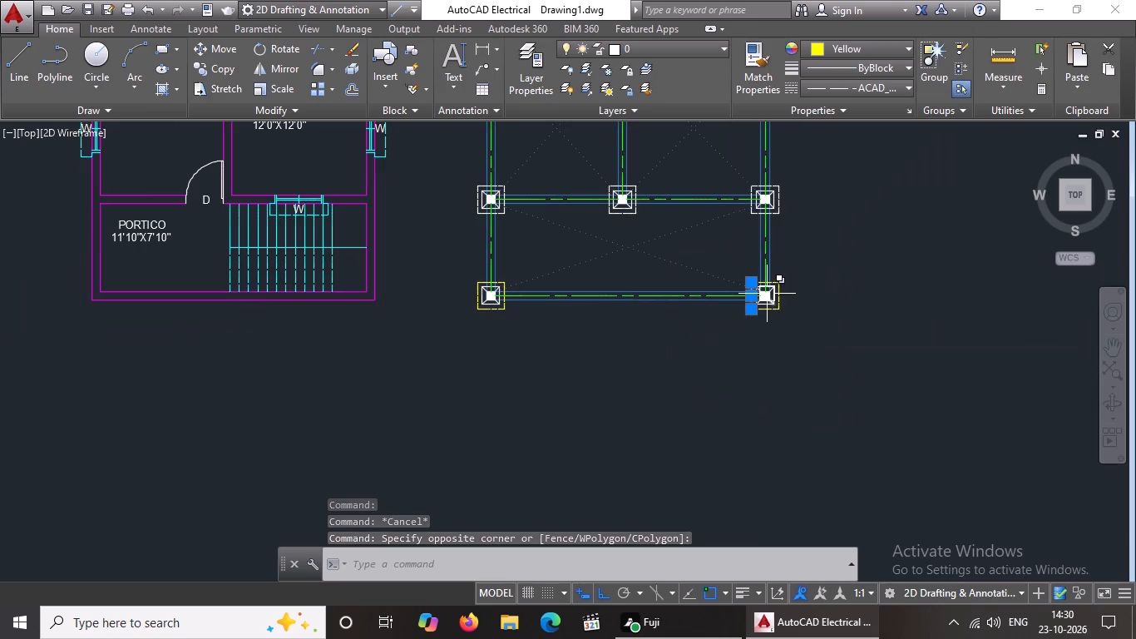
pyautogui.press('Escape')
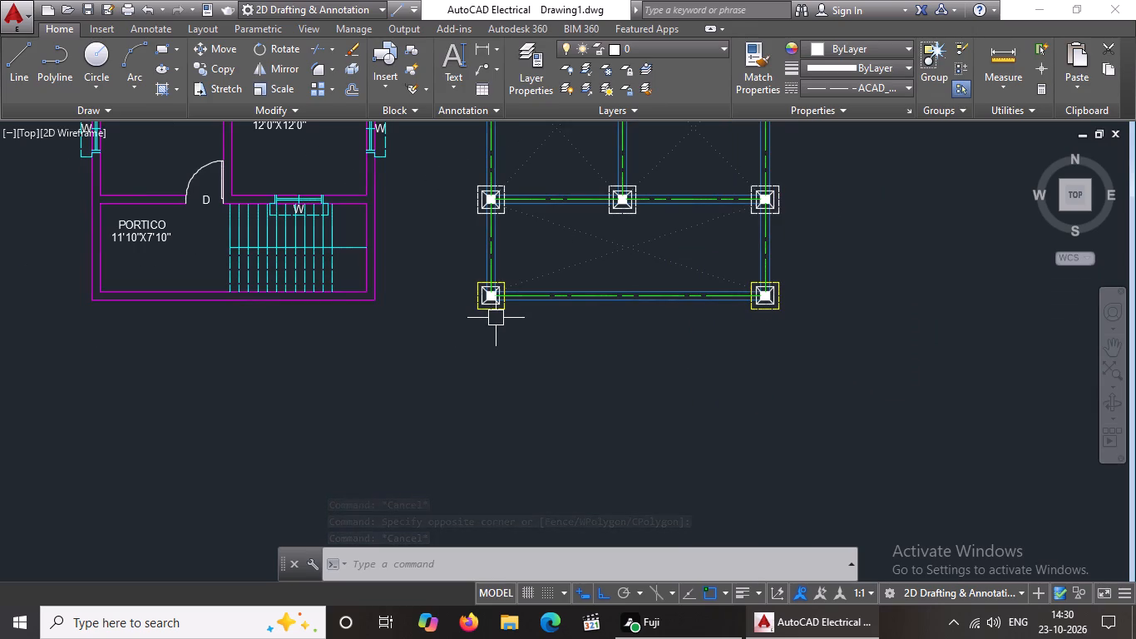
pyautogui.press('Escape')
# Recolour the dashed west and north outer edge lines of the west footing in the second row from the south yellow.
pyautogui.scroll(1, 505, 235)
pyautogui.moveTo(505, 235); pyautogui.dragTo(491, 296, button='middle')
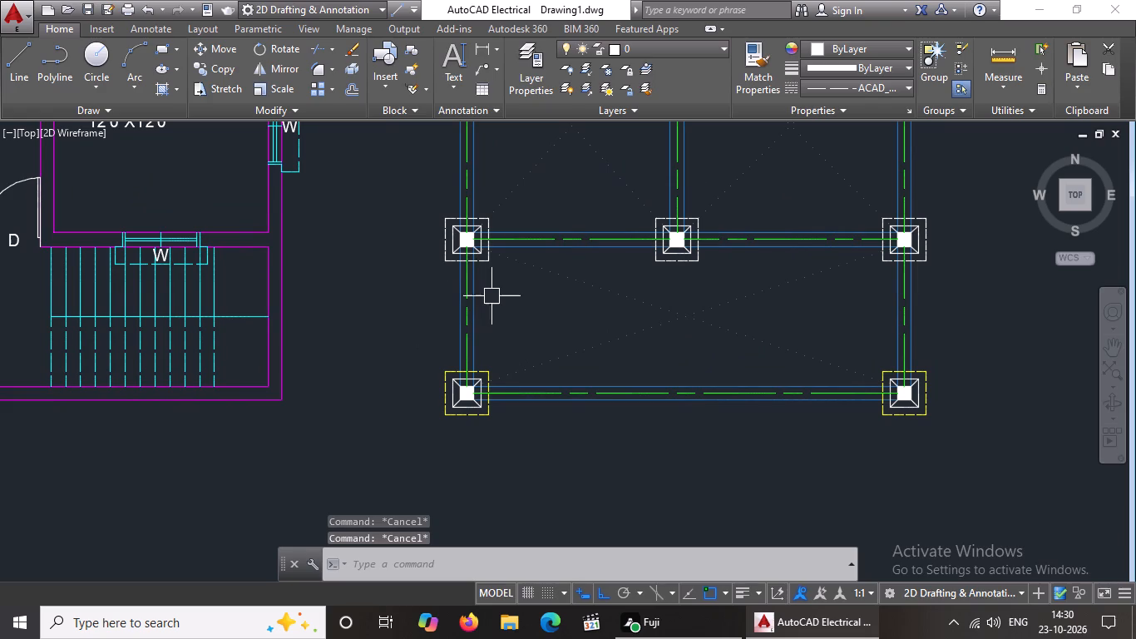
pyautogui.scroll(2, 471, 198)
pyautogui.scroll(2, 400, 293)
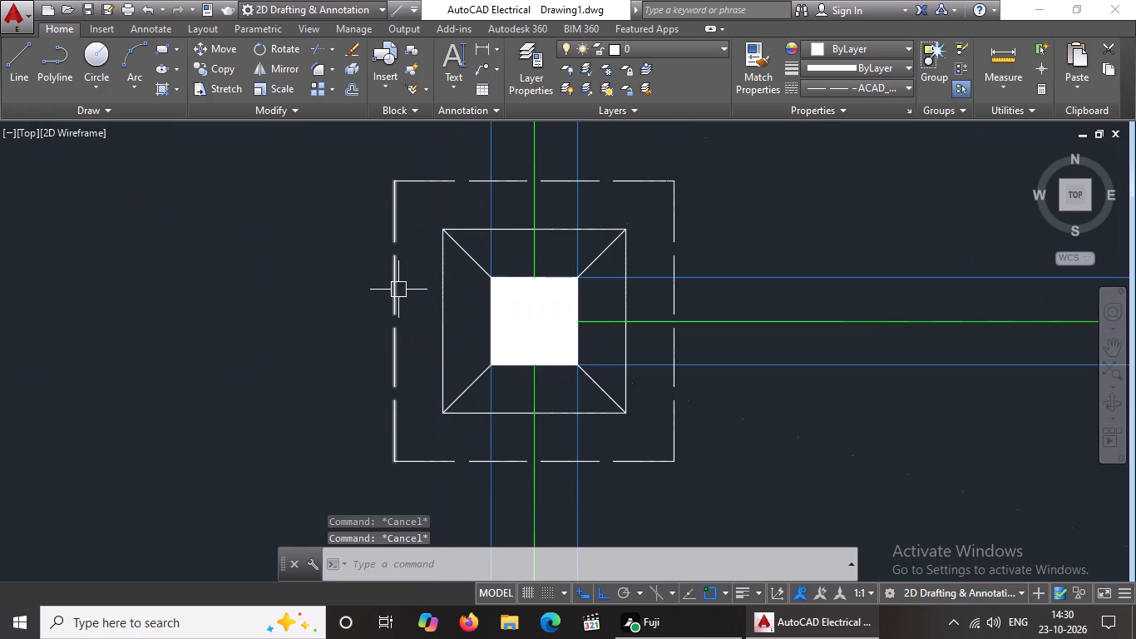
pyautogui.click(398, 290)
pyautogui.click(891, 45)
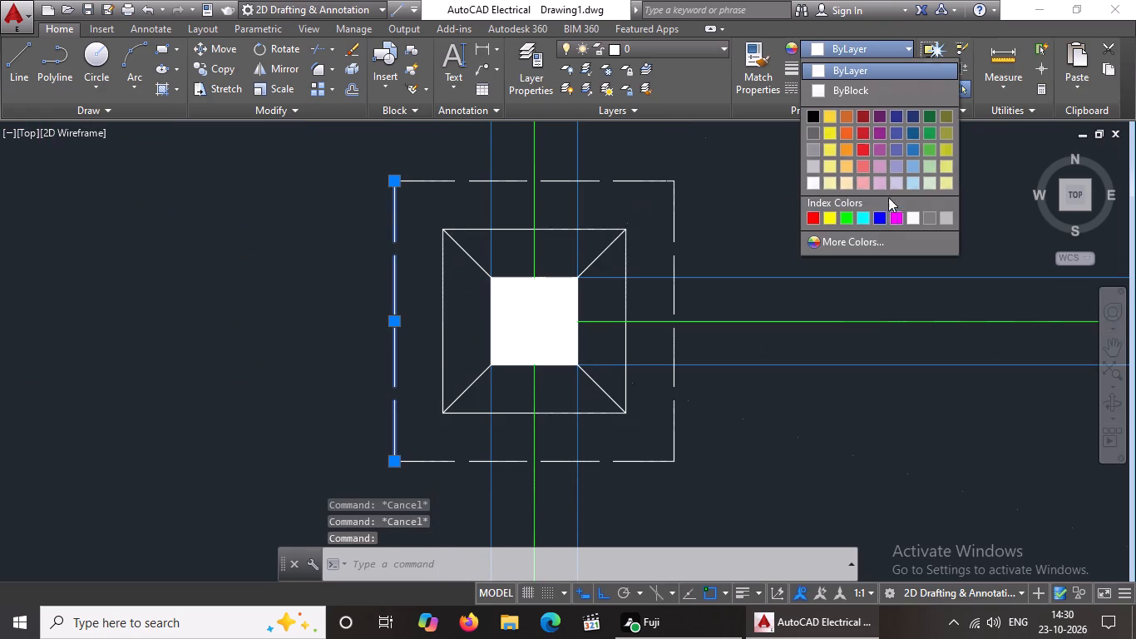
pyautogui.click(837, 214)
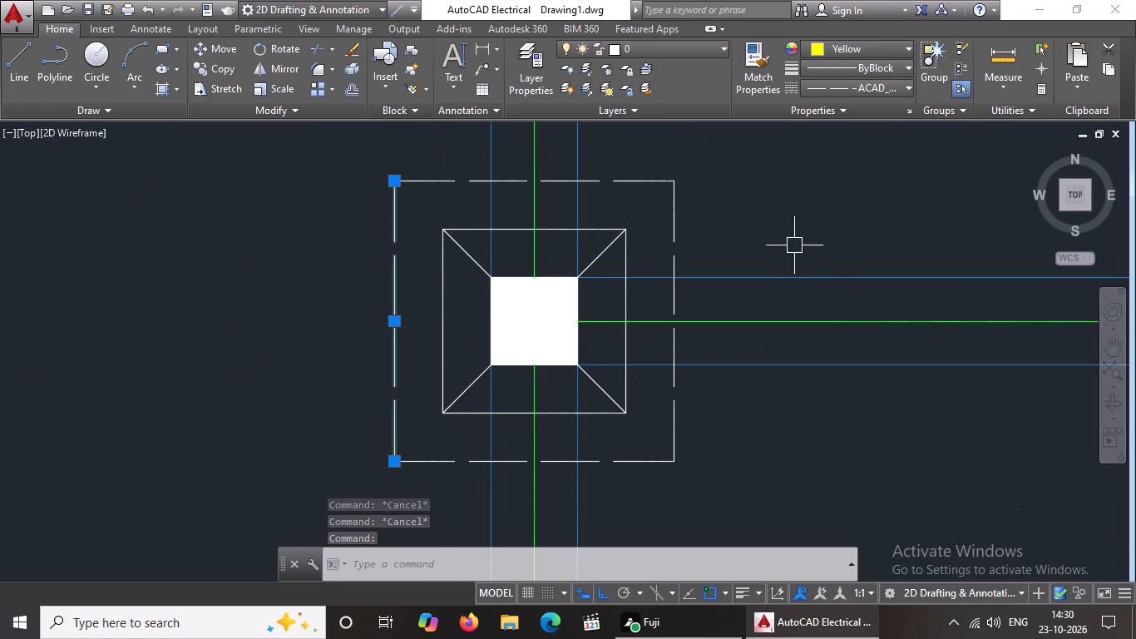
pyautogui.press('Escape')
pyautogui.click(638, 183)
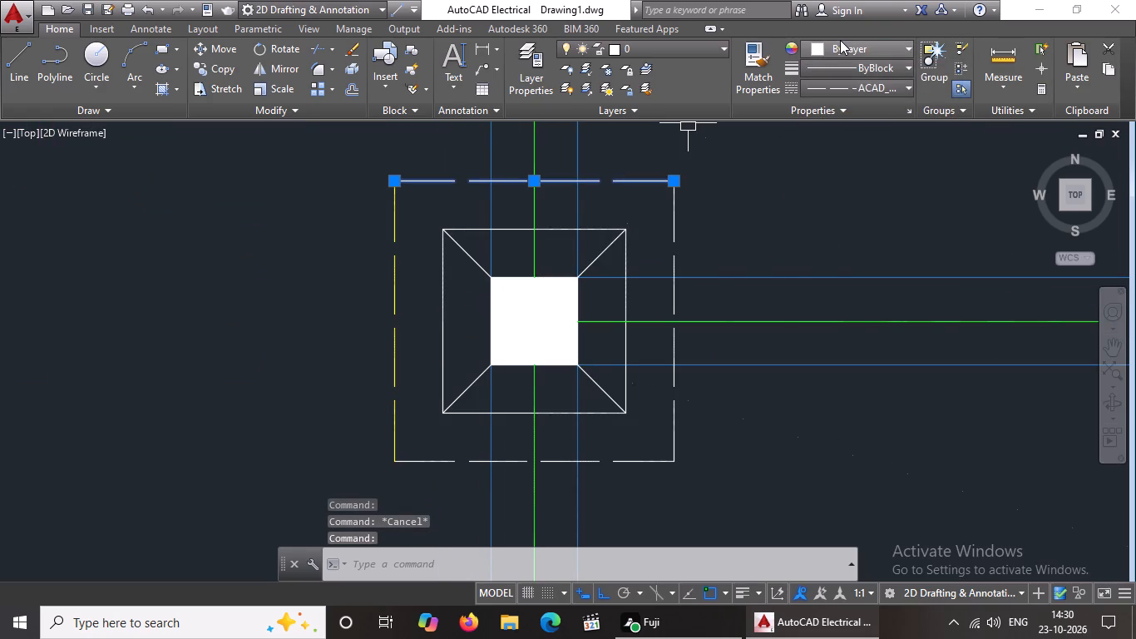
pyautogui.moveTo(840, 41); pyautogui.dragTo(841, 49)
pyautogui.click(832, 219)
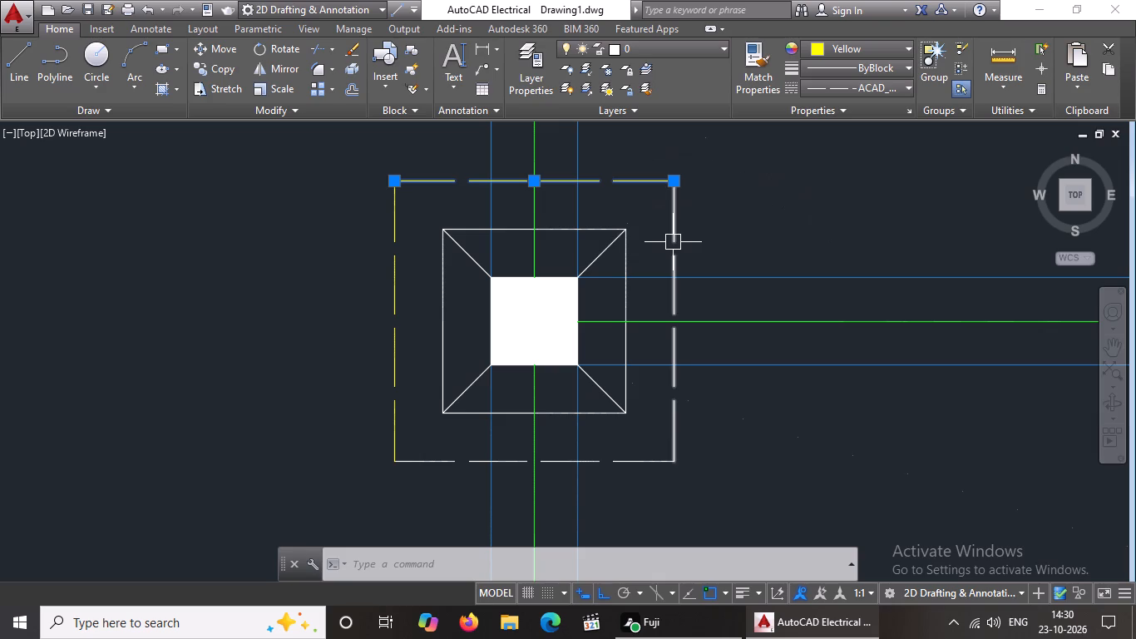
pyautogui.press('Escape')
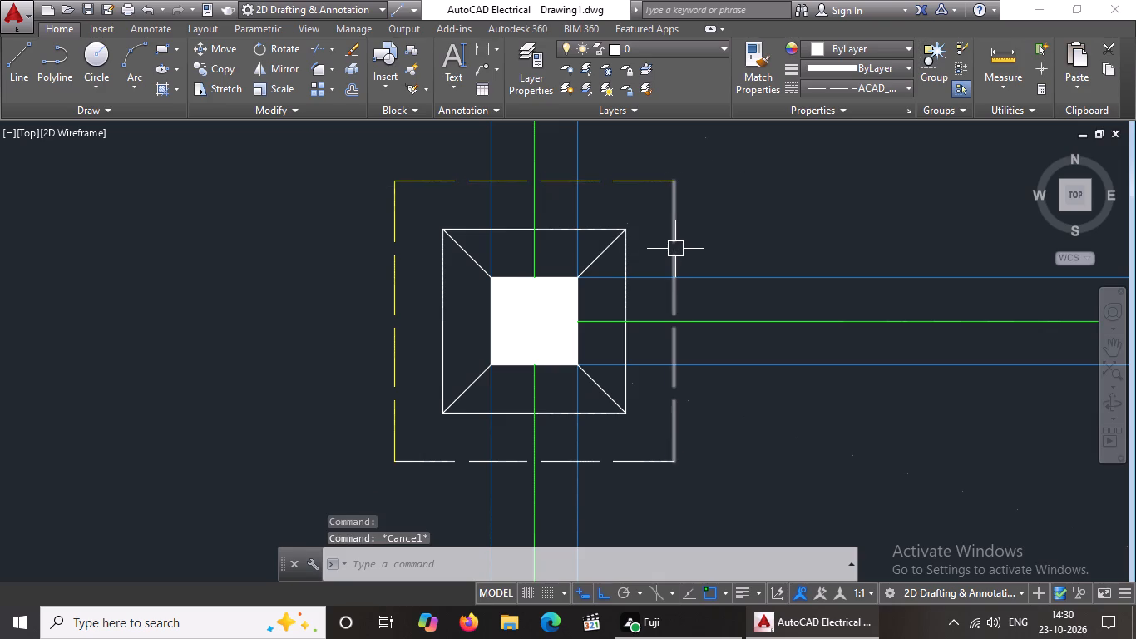
# Recolour the dashed east and south outer edge lines of the second row's west footing yellow.
pyautogui.click(675, 249)
pyautogui.click(843, 45)
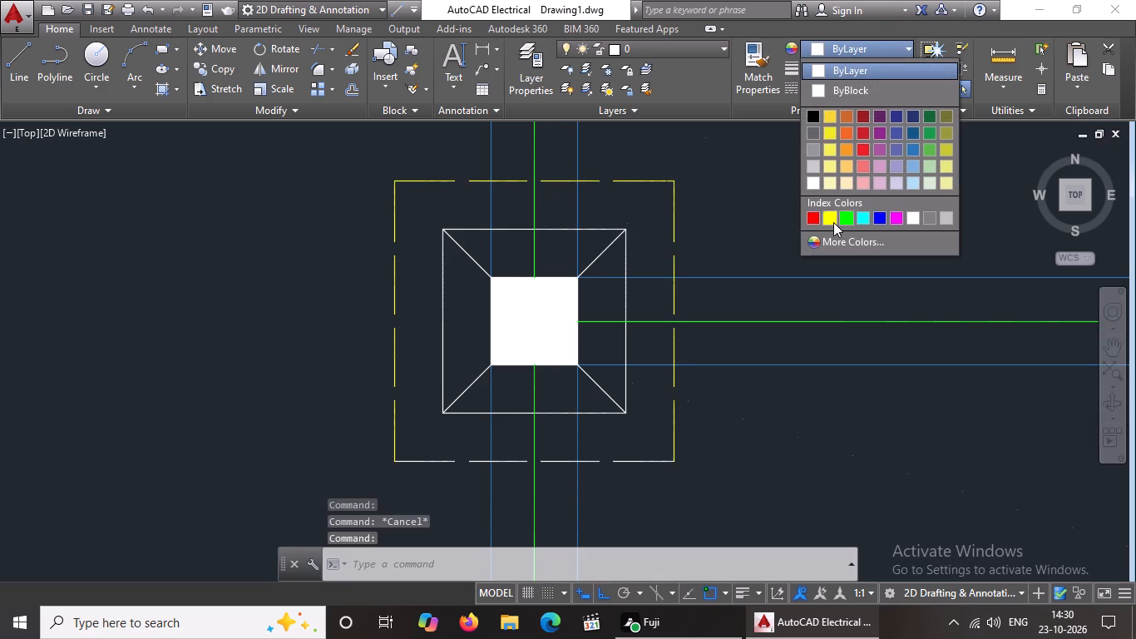
pyautogui.click(833, 222)
pyautogui.scroll(-4, 597, 334)
pyautogui.moveTo(664, 430); pyautogui.dragTo(533, 328, button='middle')
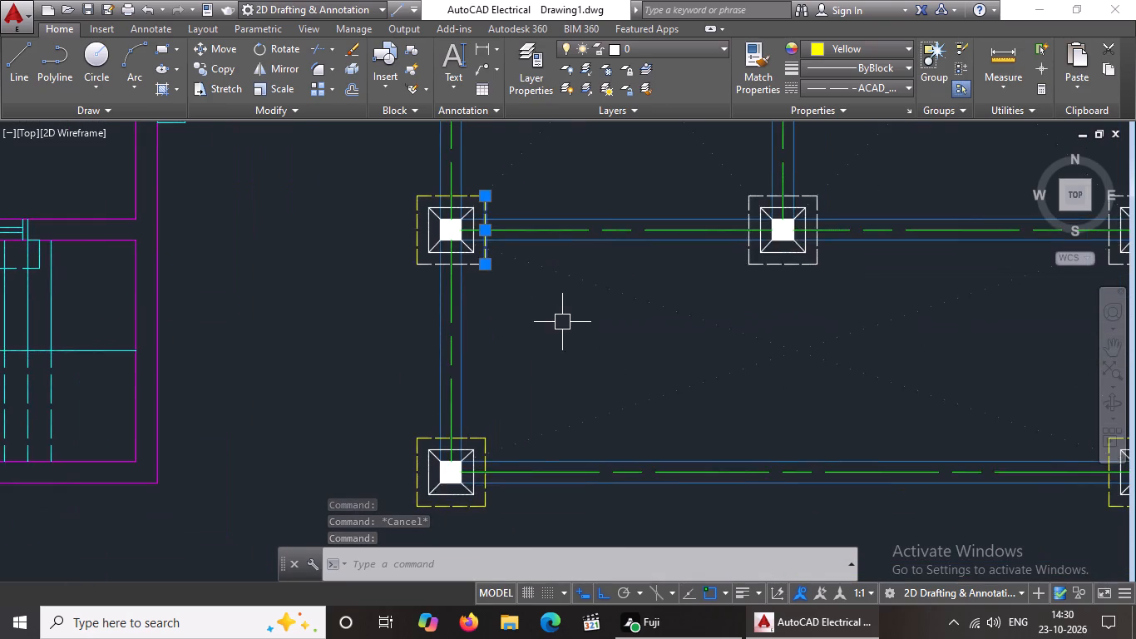
pyautogui.scroll(-1, 566, 325)
pyautogui.press('Escape')
pyautogui.scroll(3, 497, 290)
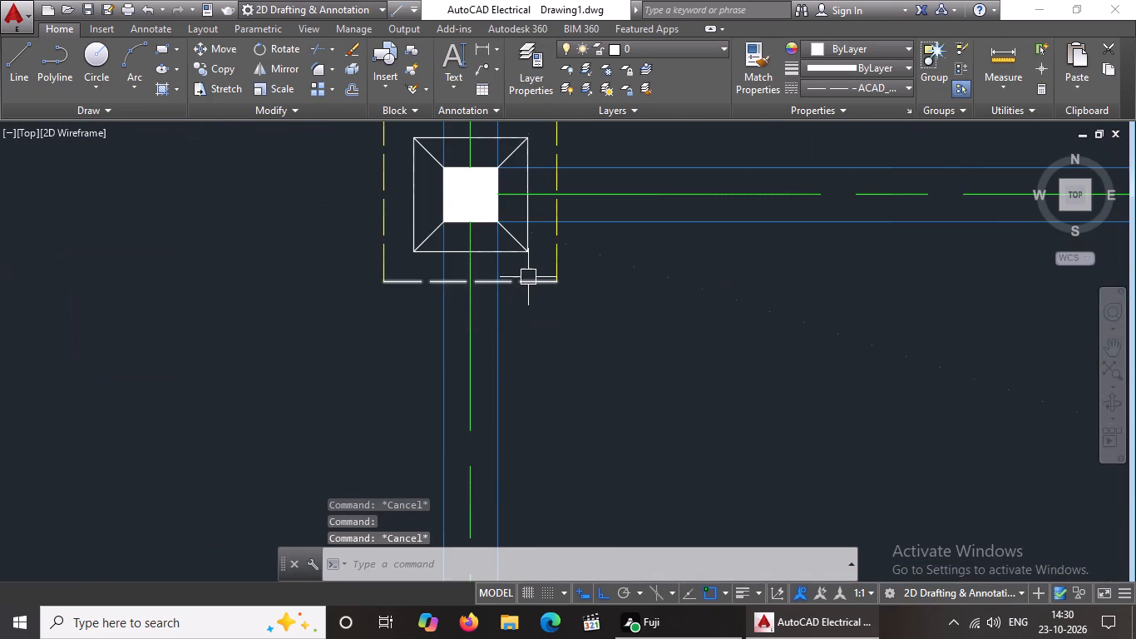
pyautogui.click(528, 277)
pyautogui.click(832, 49)
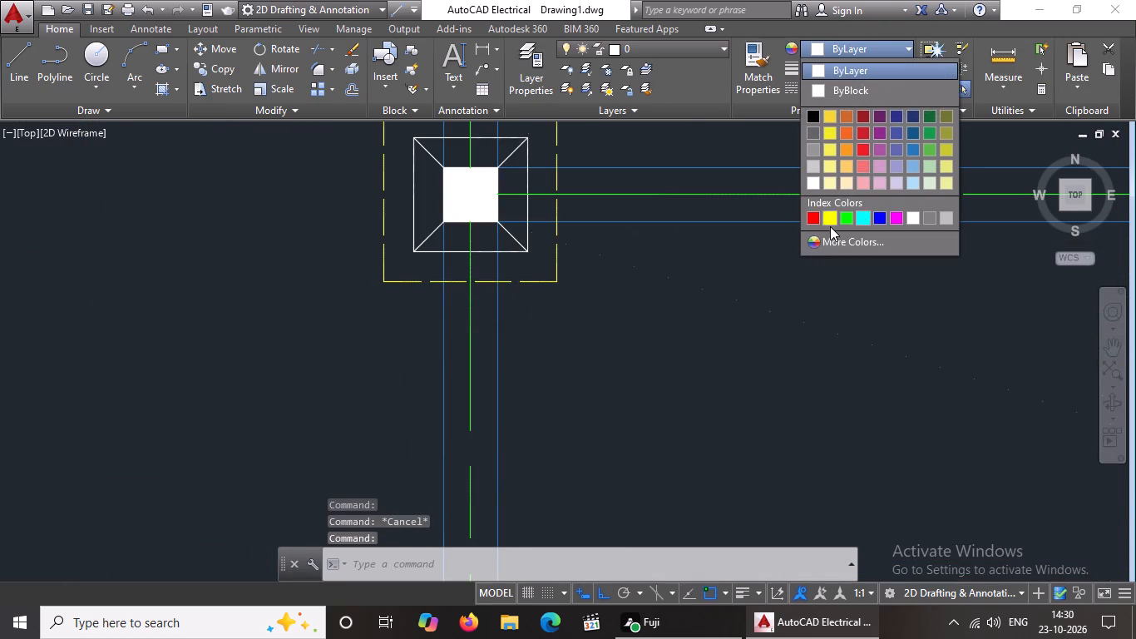
pyautogui.click(831, 218)
pyautogui.scroll(-3, 551, 295)
pyautogui.press('Escape')
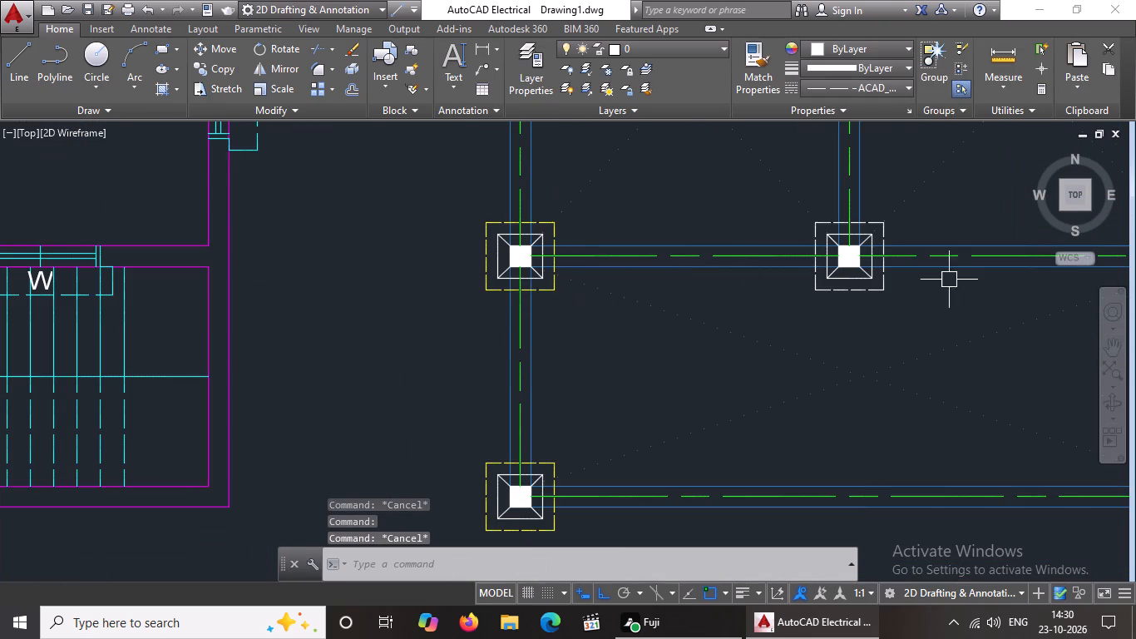
# Recolour the dashed south and east outer edge lines of the middle footing in the second row from the south yellow.
pyautogui.scroll(2, 894, 268)
pyautogui.click(782, 321)
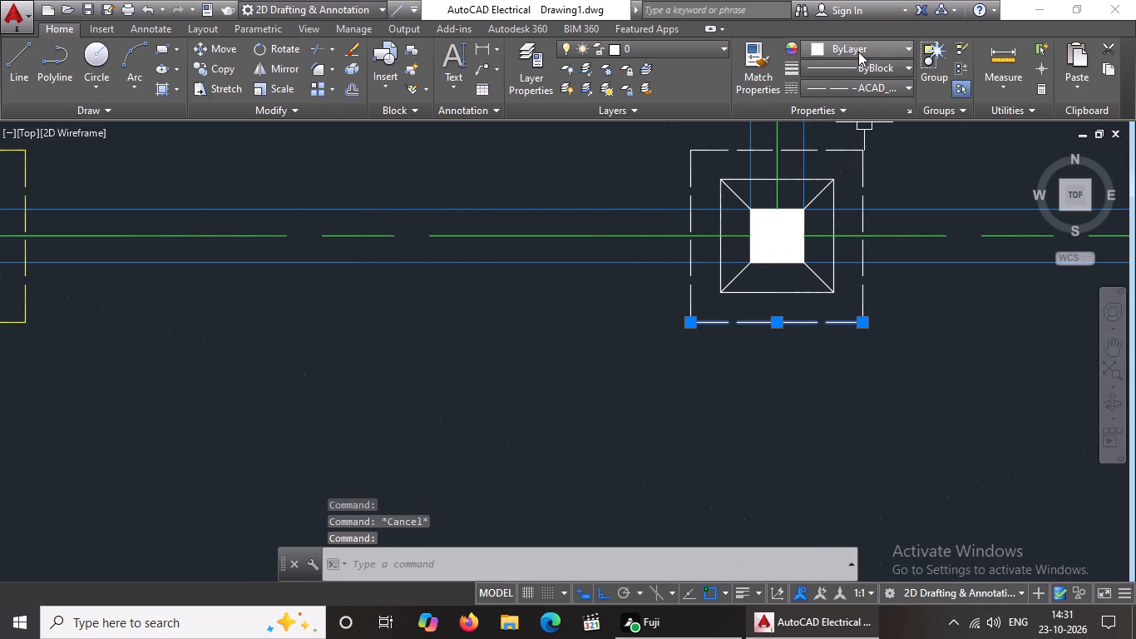
pyautogui.click(858, 51)
pyautogui.click(827, 218)
pyautogui.press('Escape')
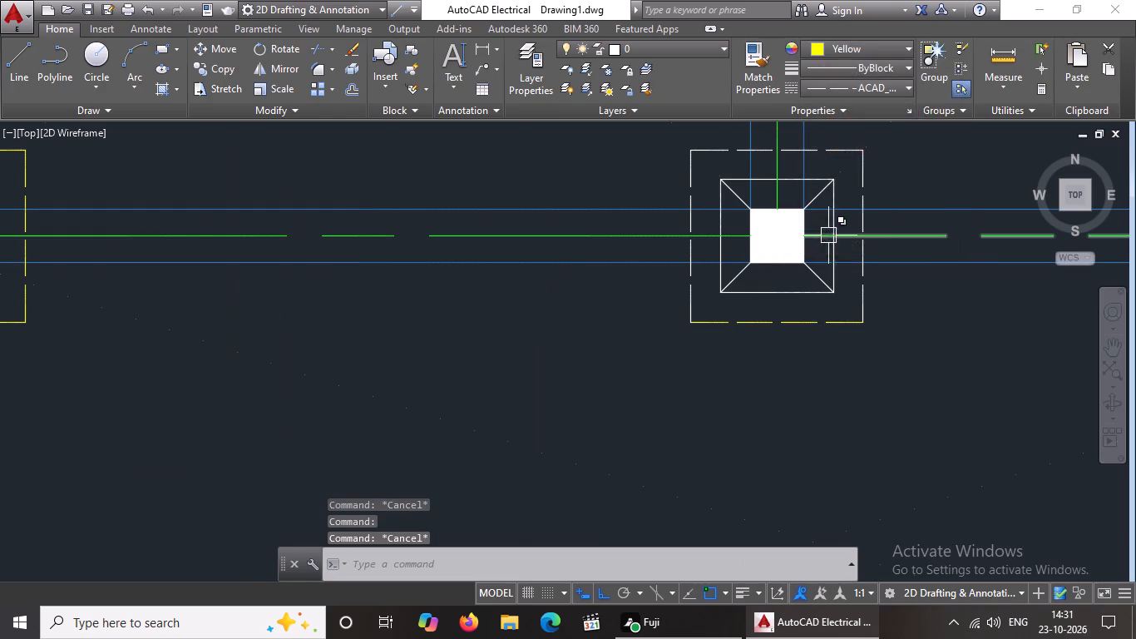
pyautogui.click(860, 170)
pyautogui.click(837, 48)
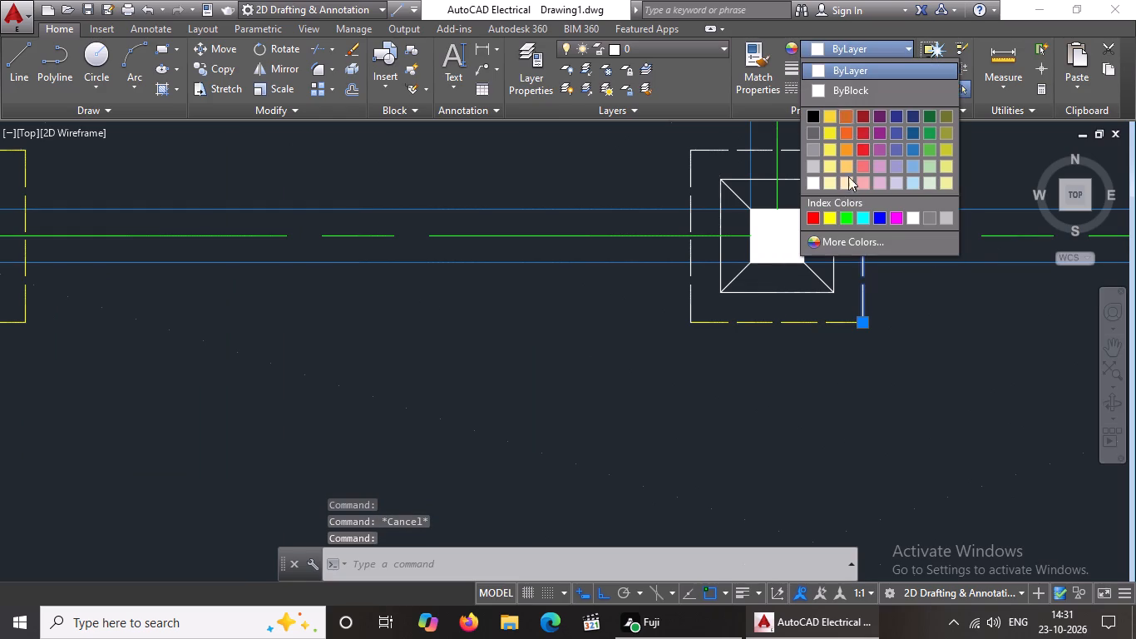
pyautogui.click(829, 215)
pyautogui.press('Escape')
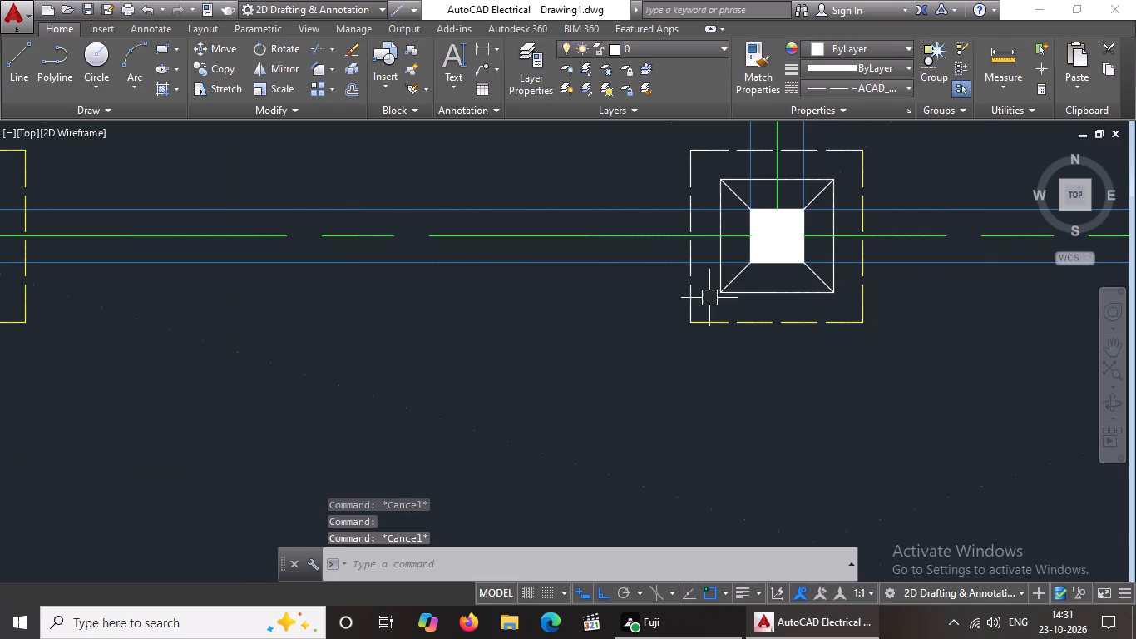
# Recolour the dashed west and north outer edge lines of the second row's middle footing yellow.
pyautogui.click(690, 292)
pyautogui.click(844, 47)
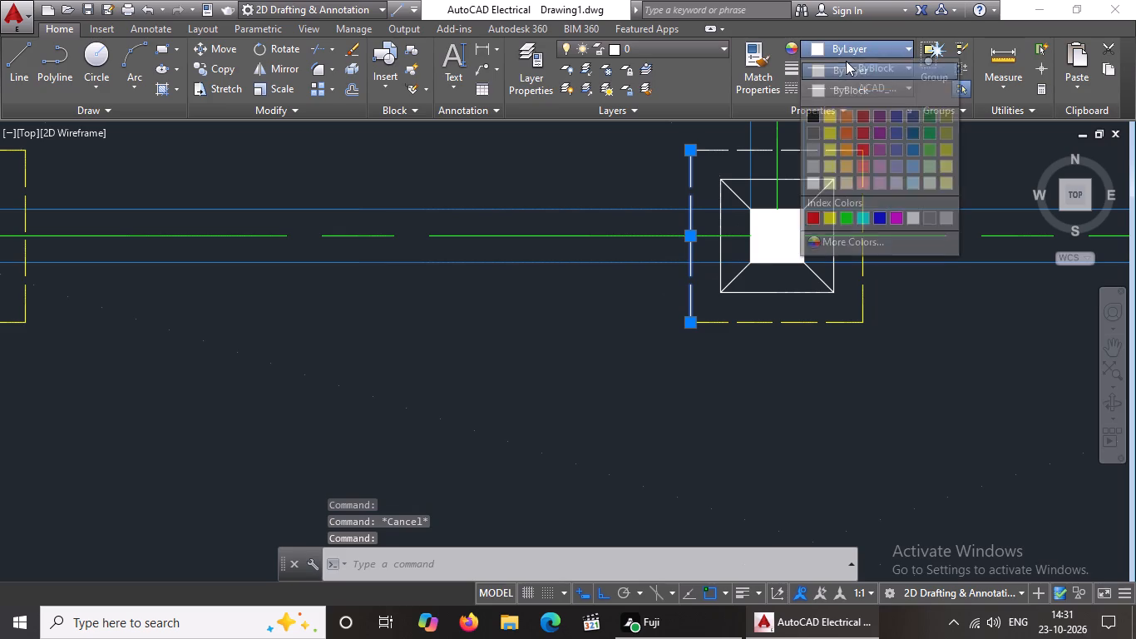
pyautogui.click(831, 207)
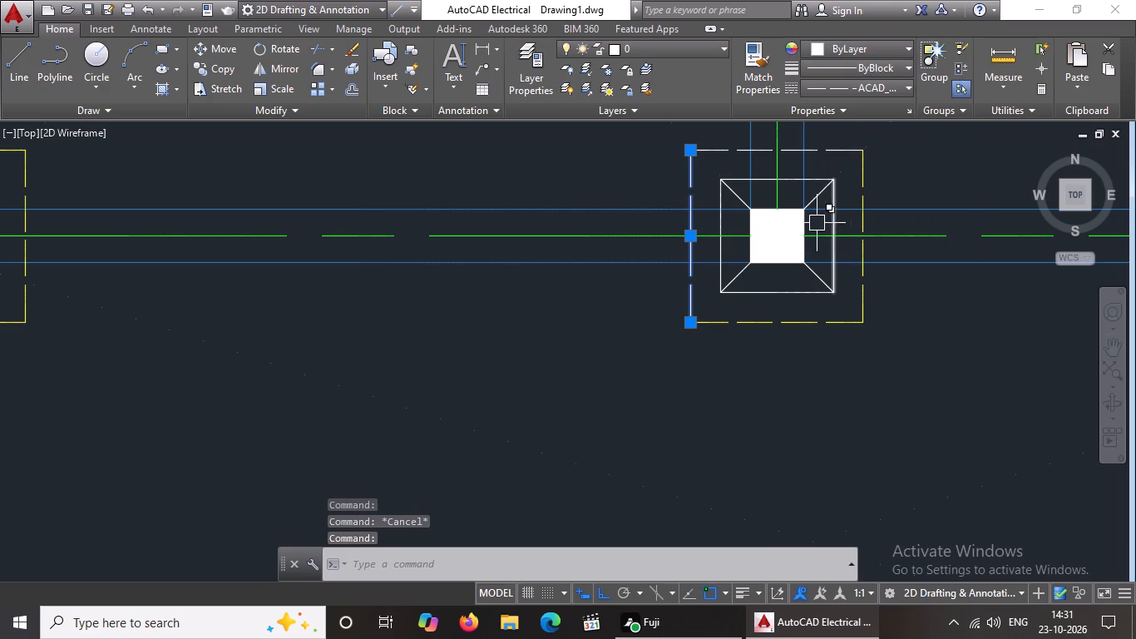
pyautogui.click(856, 47)
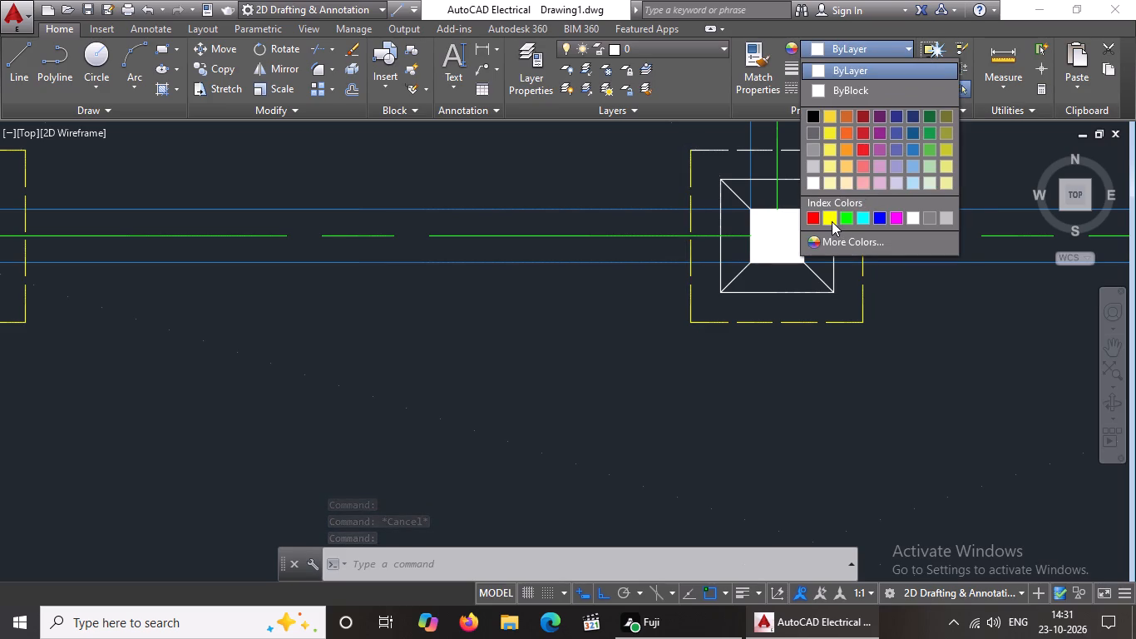
pyautogui.click(832, 220)
pyautogui.scroll(-3, 715, 235)
pyautogui.press('Escape')
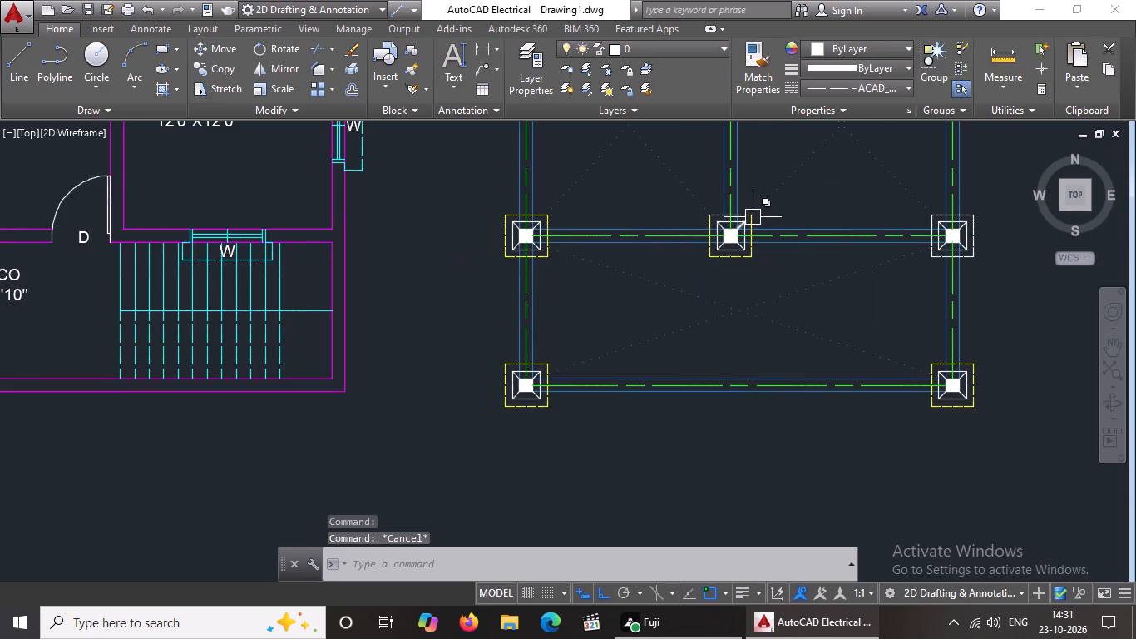
pyautogui.scroll(4, 749, 220)
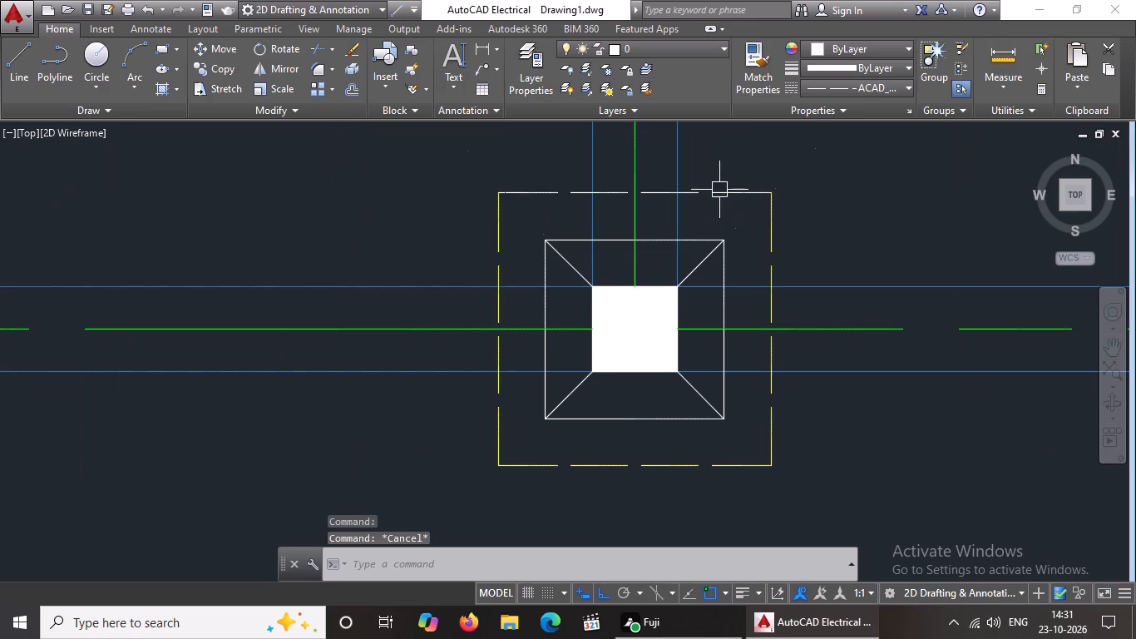
pyautogui.click(719, 190)
pyautogui.click(859, 49)
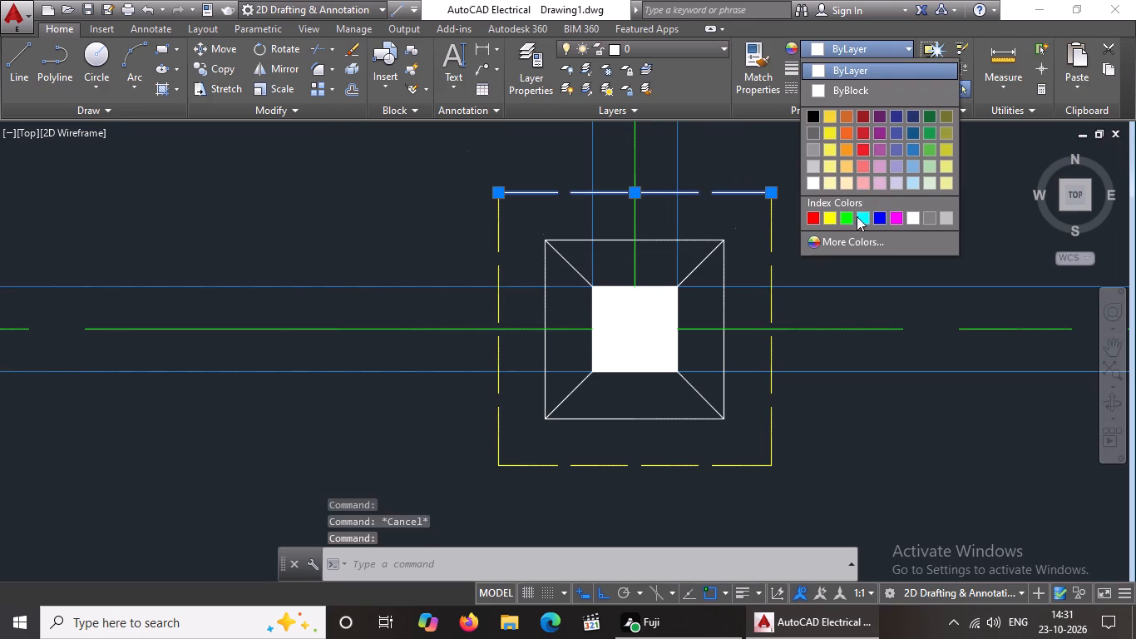
pyautogui.click(826, 216)
pyautogui.press('Escape')
pyautogui.scroll(-4, 719, 267)
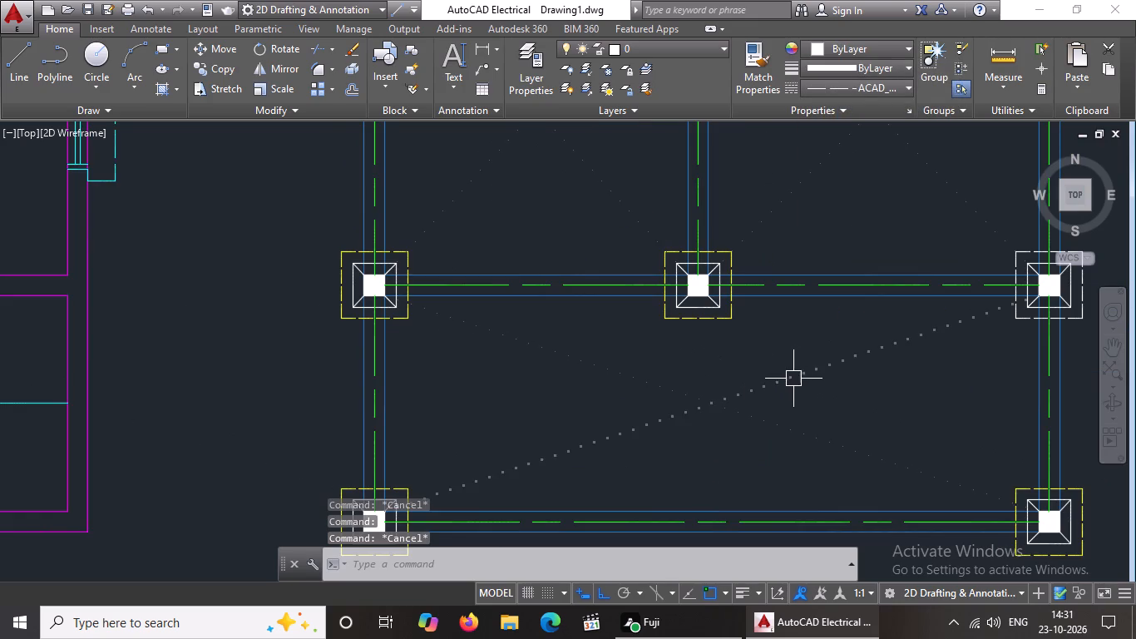
# Recolour the dashed south and east outer edge lines of the east footing in the second row from the south yellow.
pyautogui.scroll(-2, 792, 353)
pyautogui.scroll(3, 923, 324)
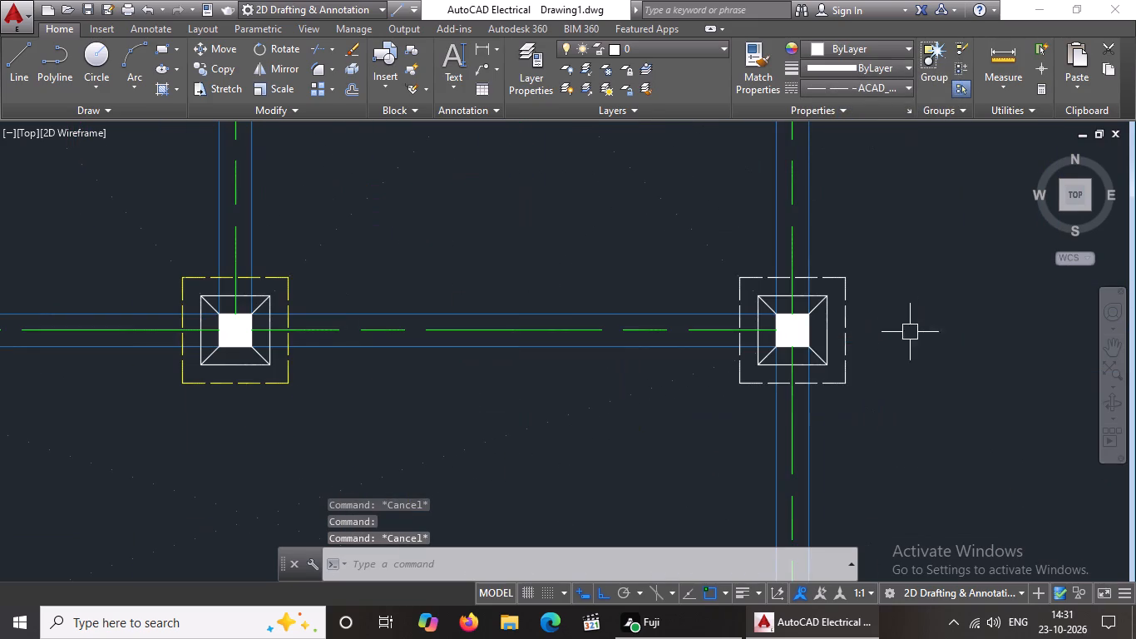
pyautogui.click(837, 384)
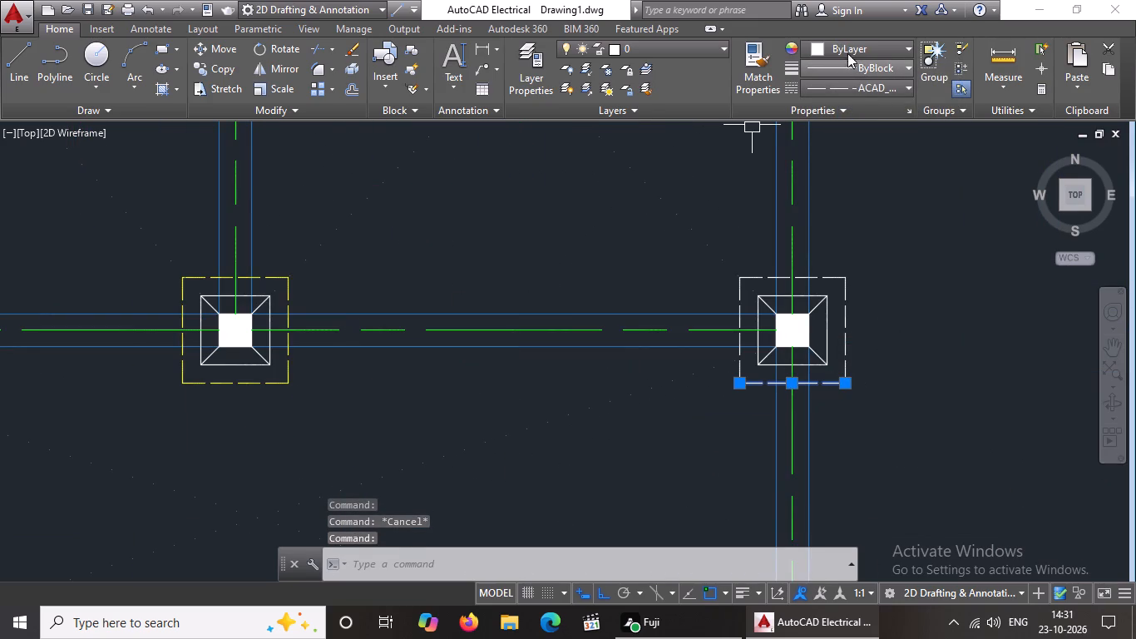
pyautogui.click(847, 49)
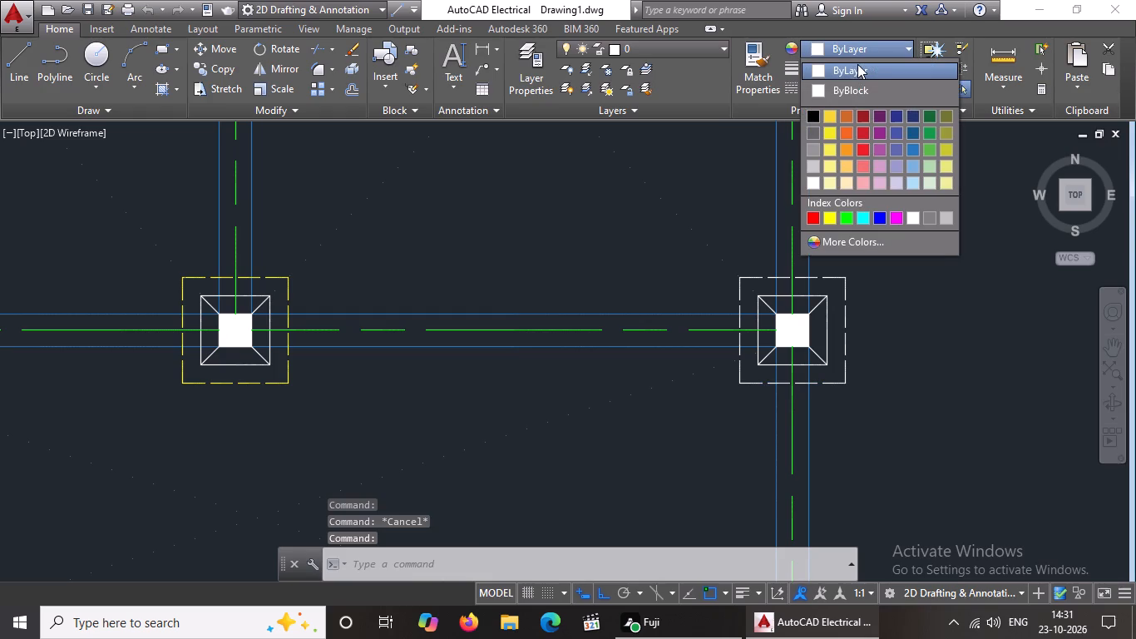
pyautogui.click(832, 217)
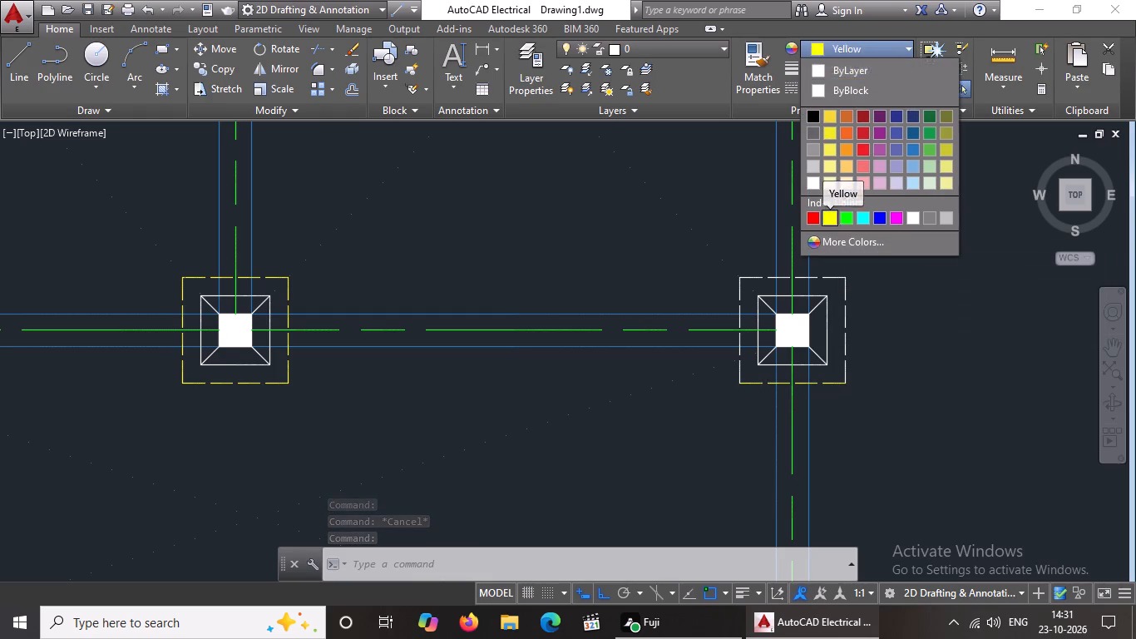
pyautogui.press('Escape')
pyautogui.click(843, 331)
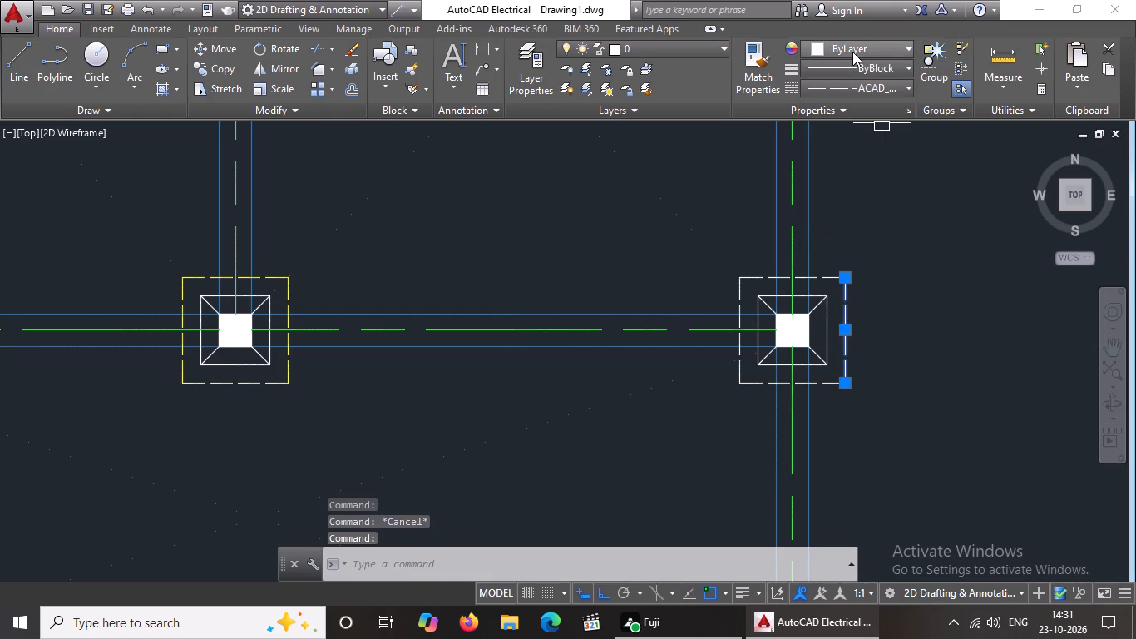
pyautogui.click(852, 47)
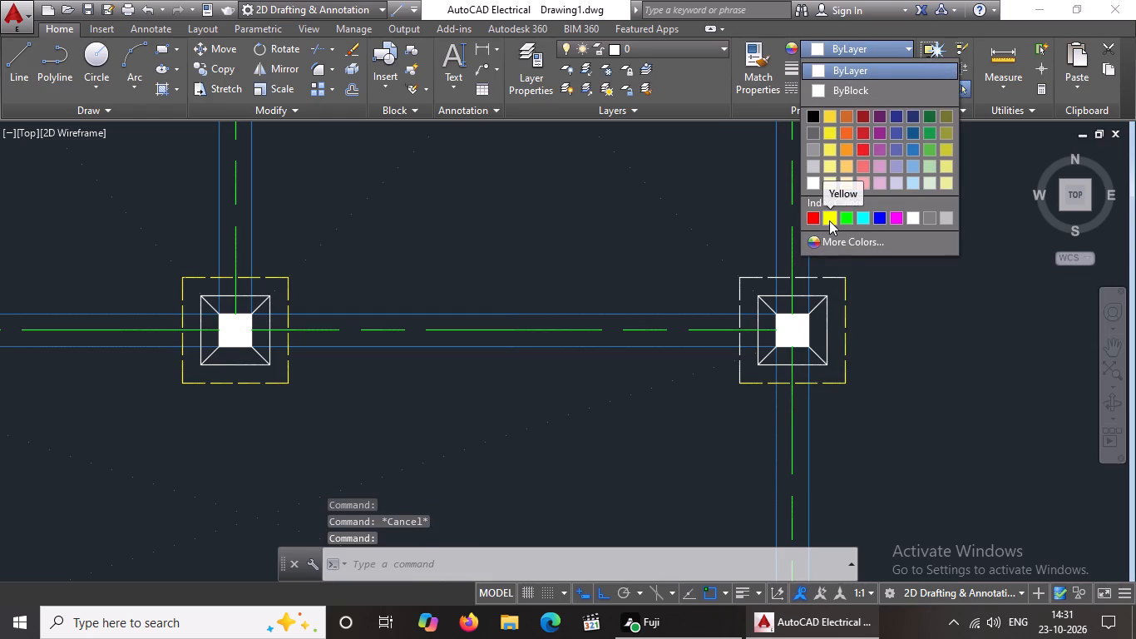
pyautogui.click(828, 216)
# Recolour the dashed north and west outer edge lines of the second row's east footing yellow.
pyautogui.click(831, 276)
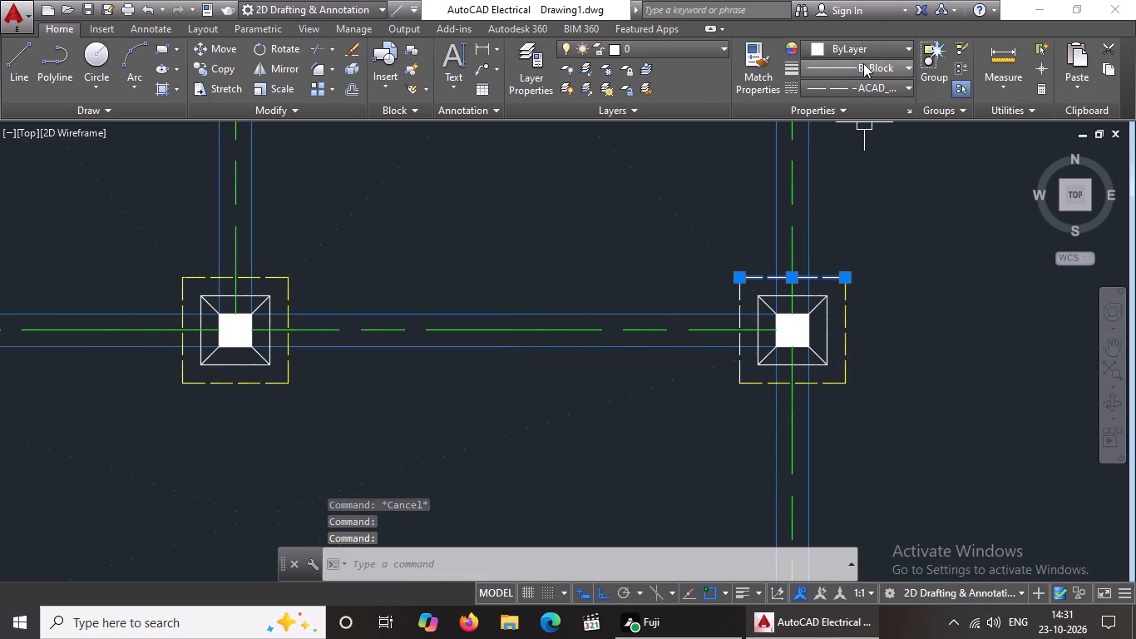
pyautogui.click(862, 50)
pyautogui.click(827, 217)
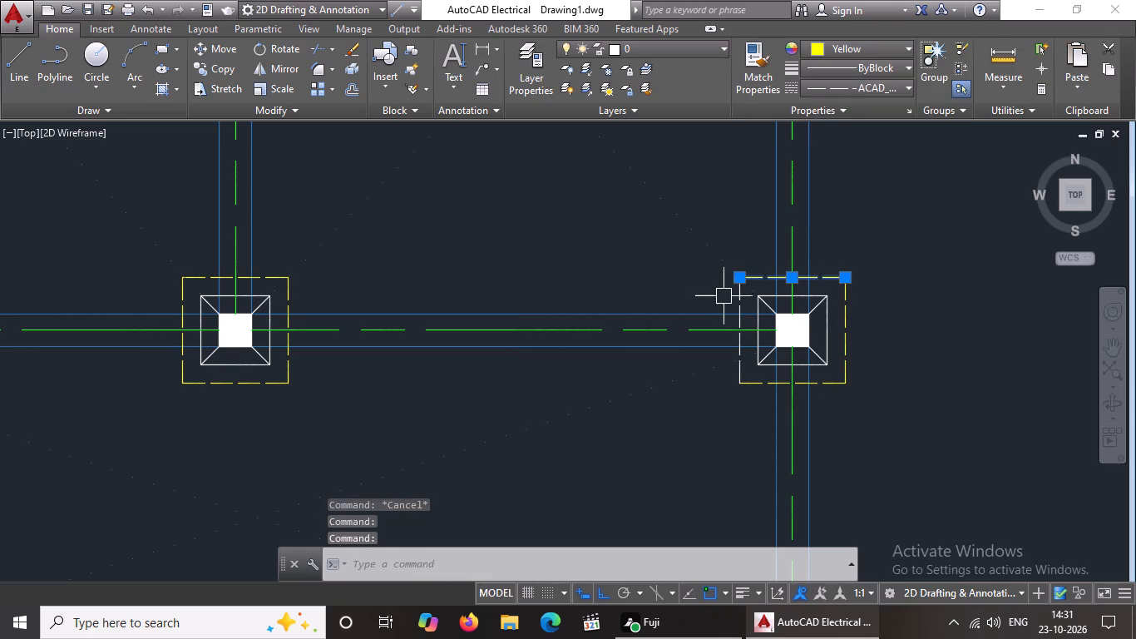
pyautogui.click(743, 295)
pyautogui.click(857, 48)
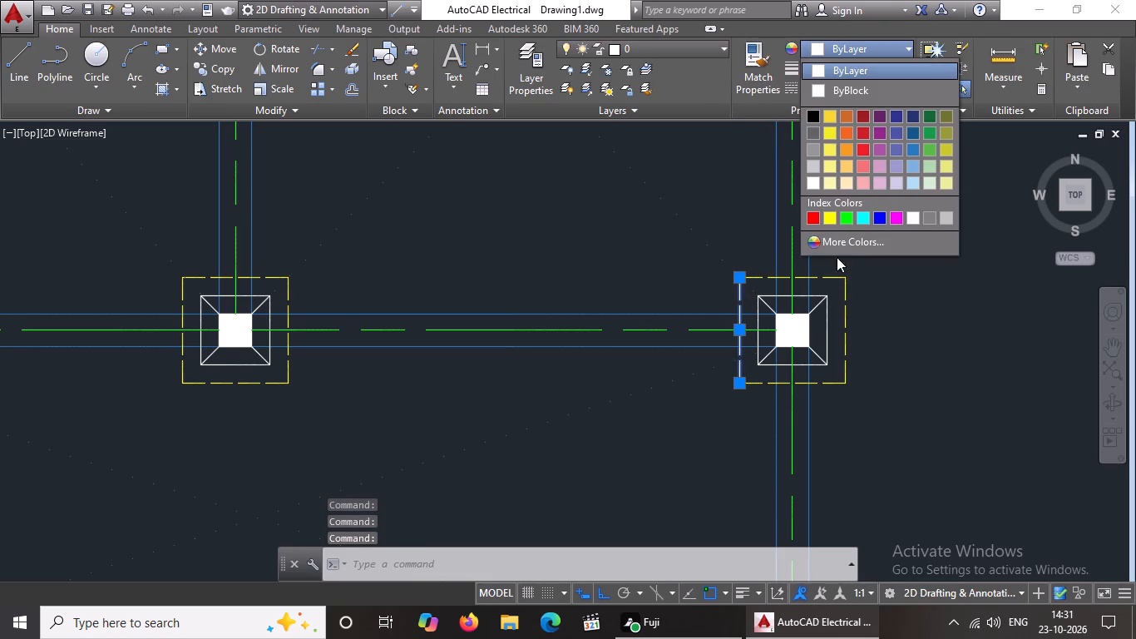
pyautogui.click(827, 217)
pyautogui.scroll(-3, 789, 239)
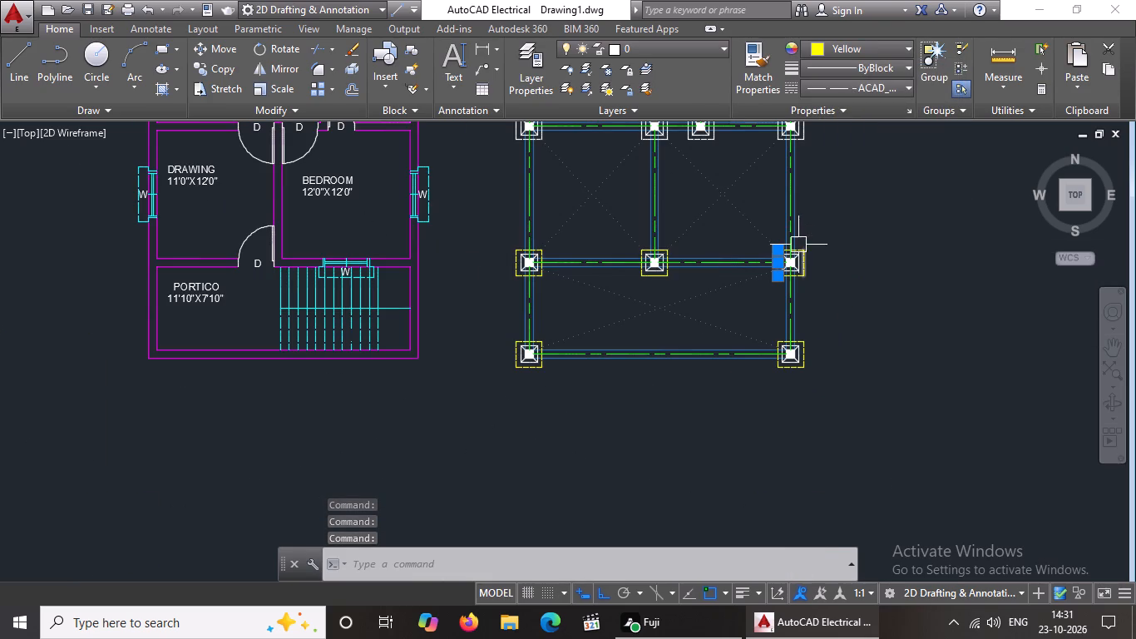
pyautogui.press('Escape')
# Recolour the dashed south and west outer edge lines of the west footing in the third row from the south yellow.
pyautogui.moveTo(788, 239); pyautogui.dragTo(788, 304, button='middle')
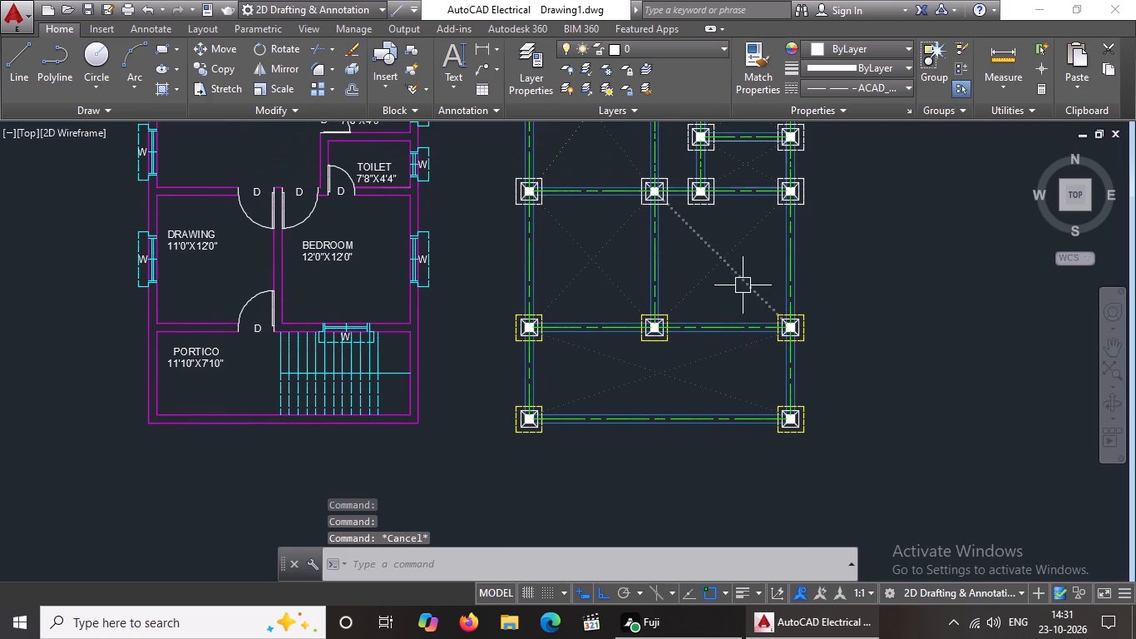
pyautogui.moveTo(708, 260); pyautogui.dragTo(708, 340, button='middle')
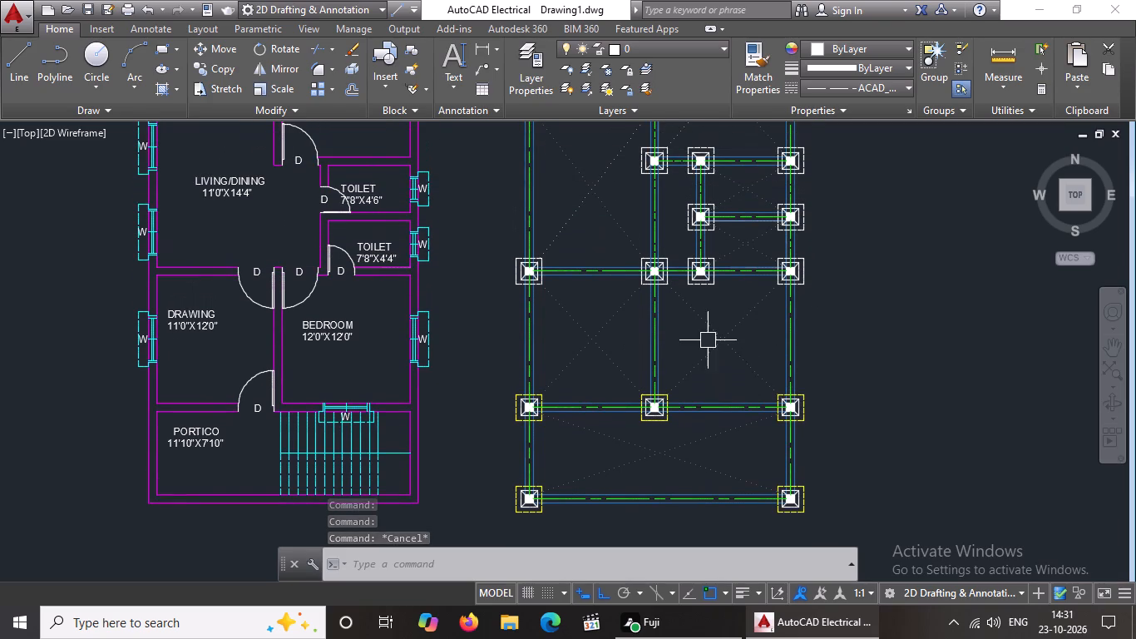
pyautogui.scroll(1, 464, 263)
pyautogui.scroll(3, 631, 295)
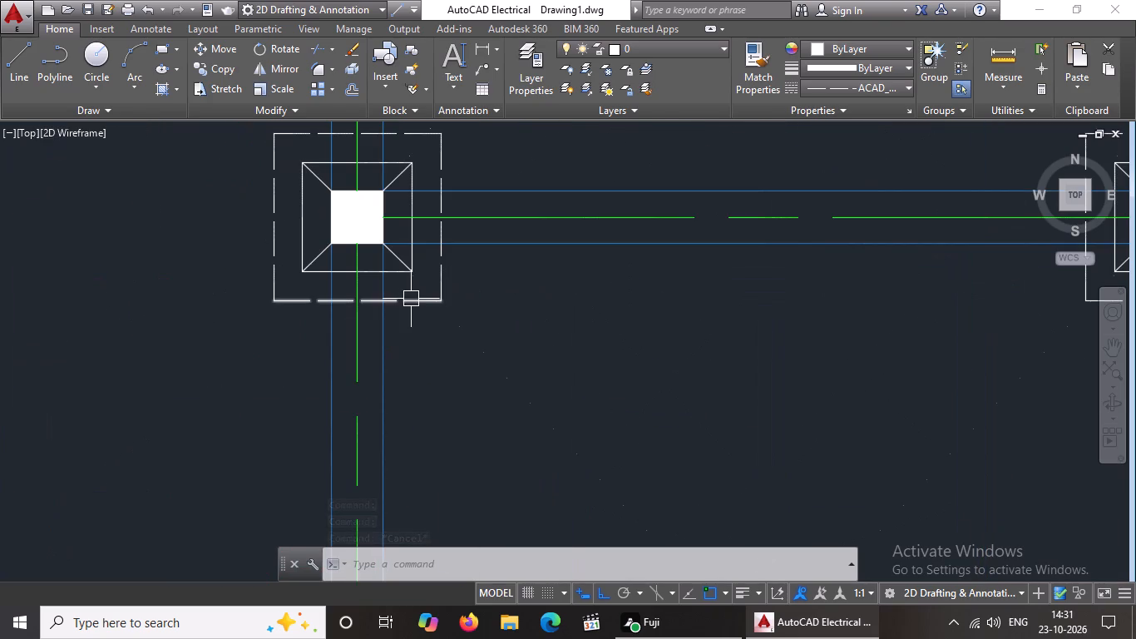
pyautogui.moveTo(409, 299); pyautogui.dragTo(417, 298)
pyautogui.moveTo(840, 41); pyautogui.dragTo(842, 56)
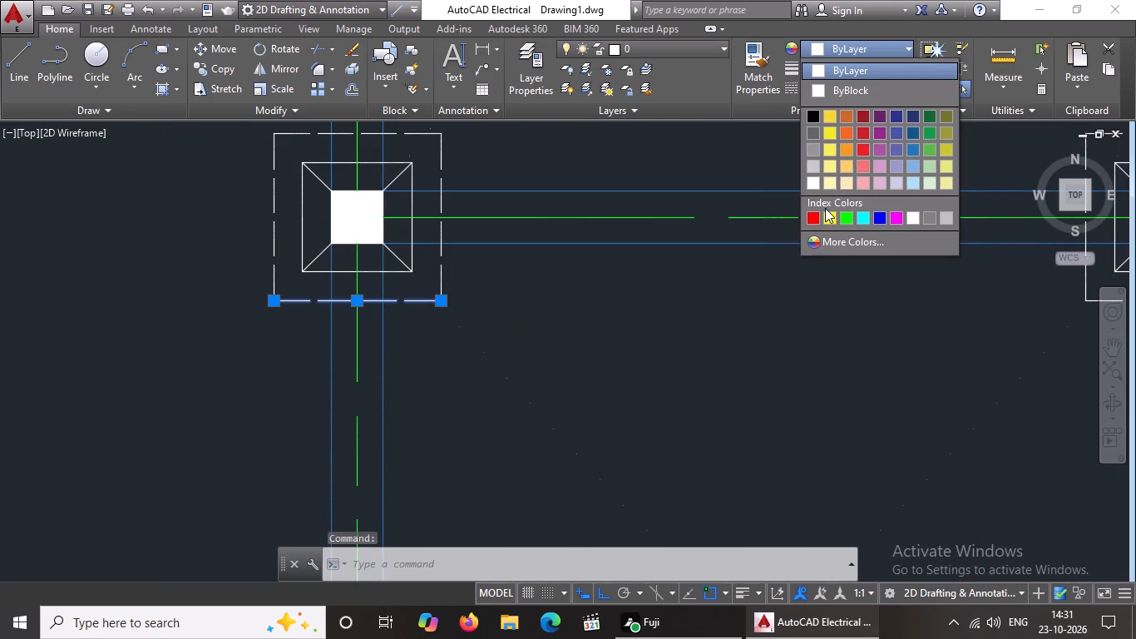
pyautogui.click(825, 208)
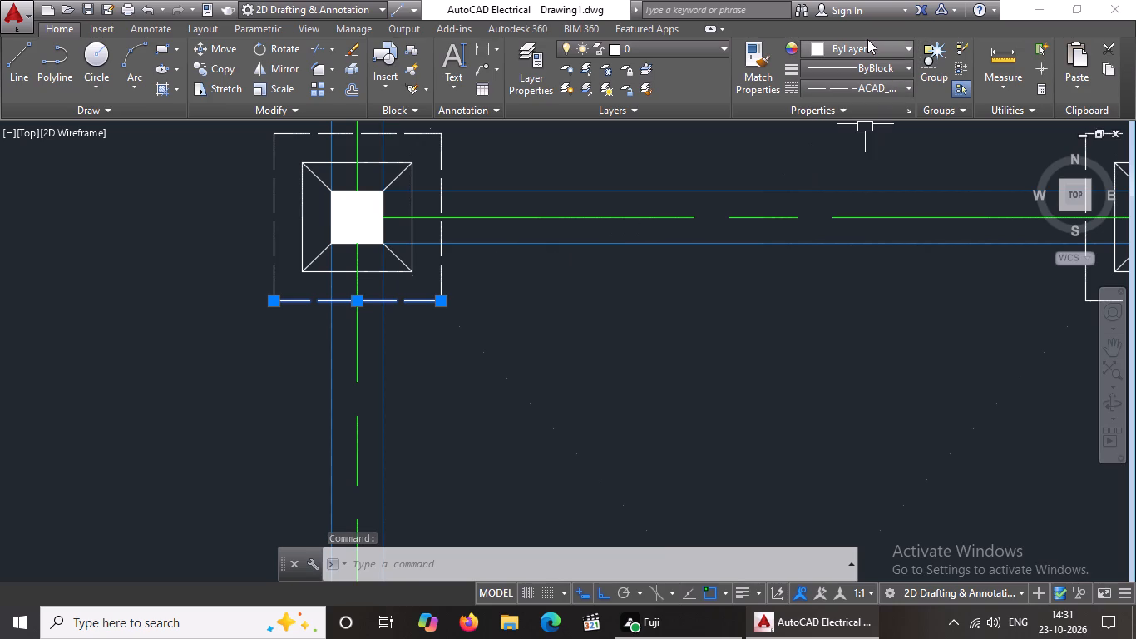
pyautogui.click(867, 39)
pyautogui.moveTo(892, 48); pyautogui.dragTo(890, 58)
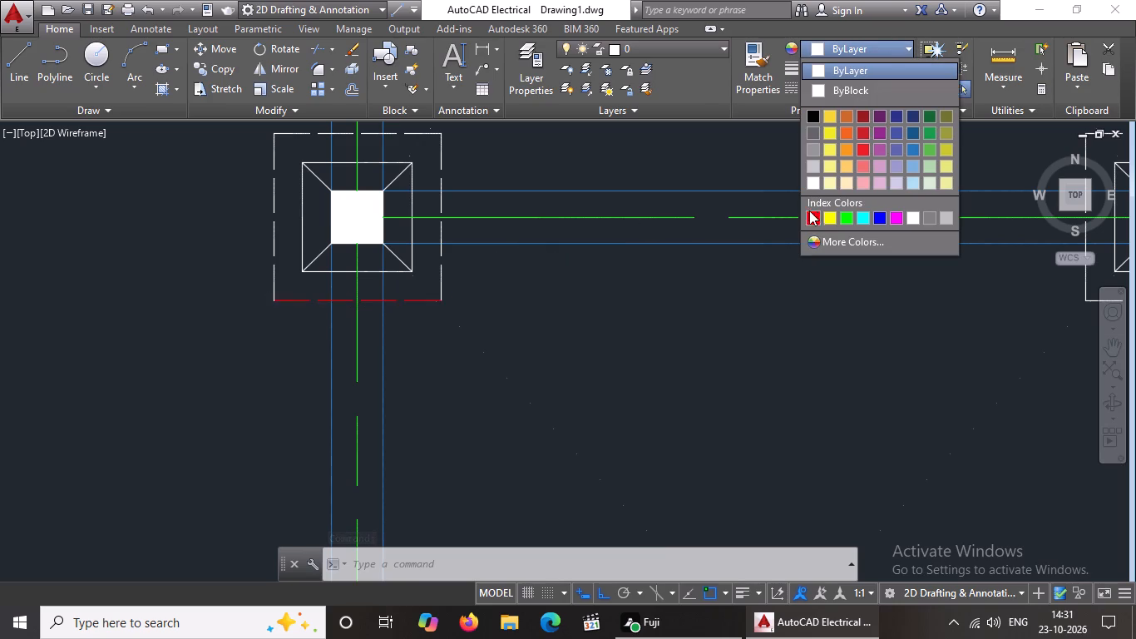
pyautogui.click(831, 215)
pyautogui.press('Escape')
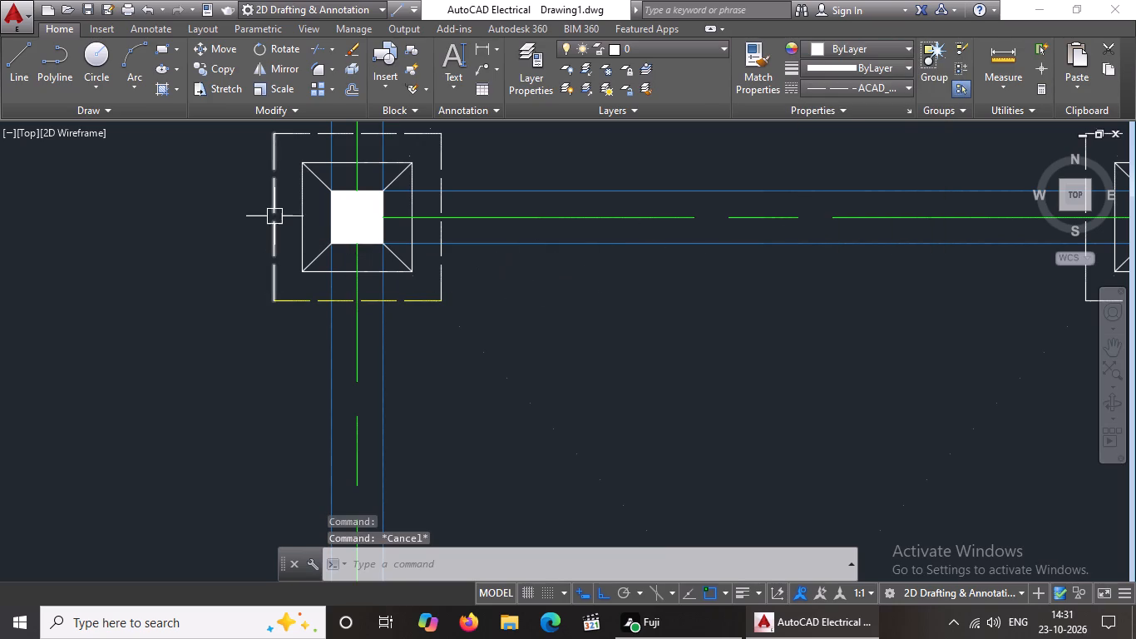
pyautogui.click(274, 215)
pyautogui.click(906, 47)
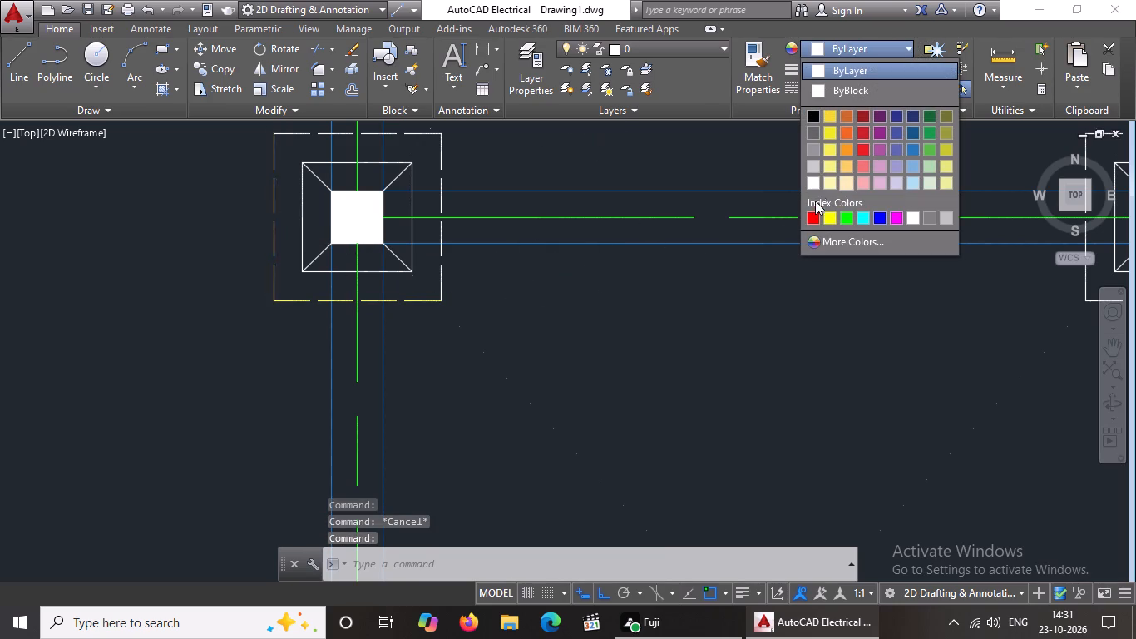
pyautogui.click(826, 217)
pyautogui.press('Escape')
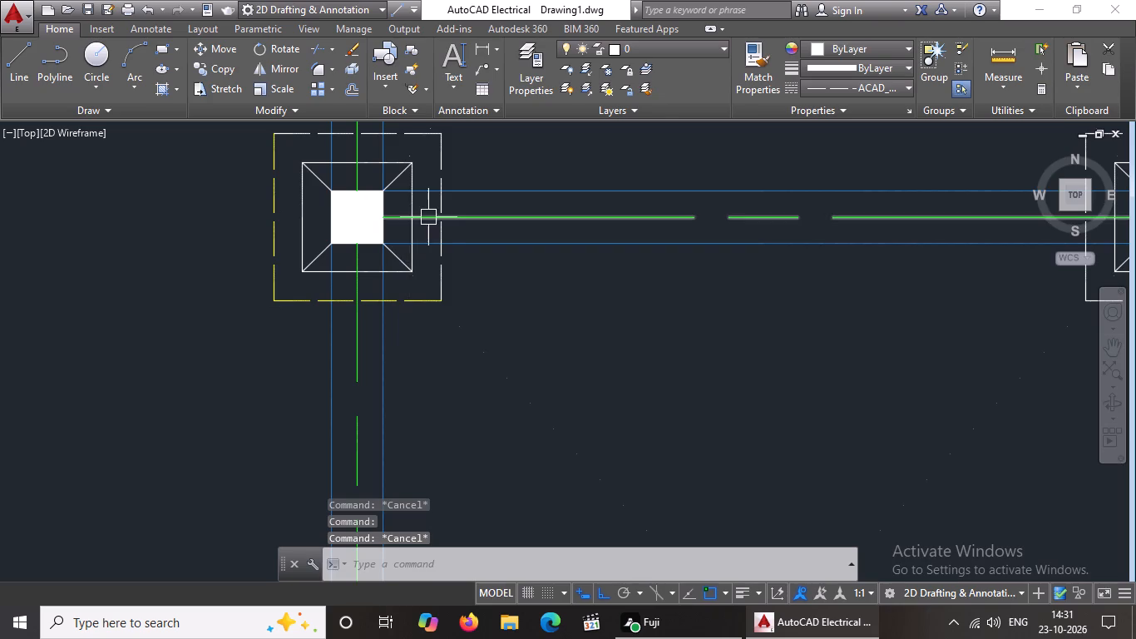
# Recolour the dashed north and east outer edge lines of the third row's west footing yellow.
pyautogui.scroll(-2, 428, 217)
pyautogui.scroll(3, 431, 191)
pyautogui.click(371, 176)
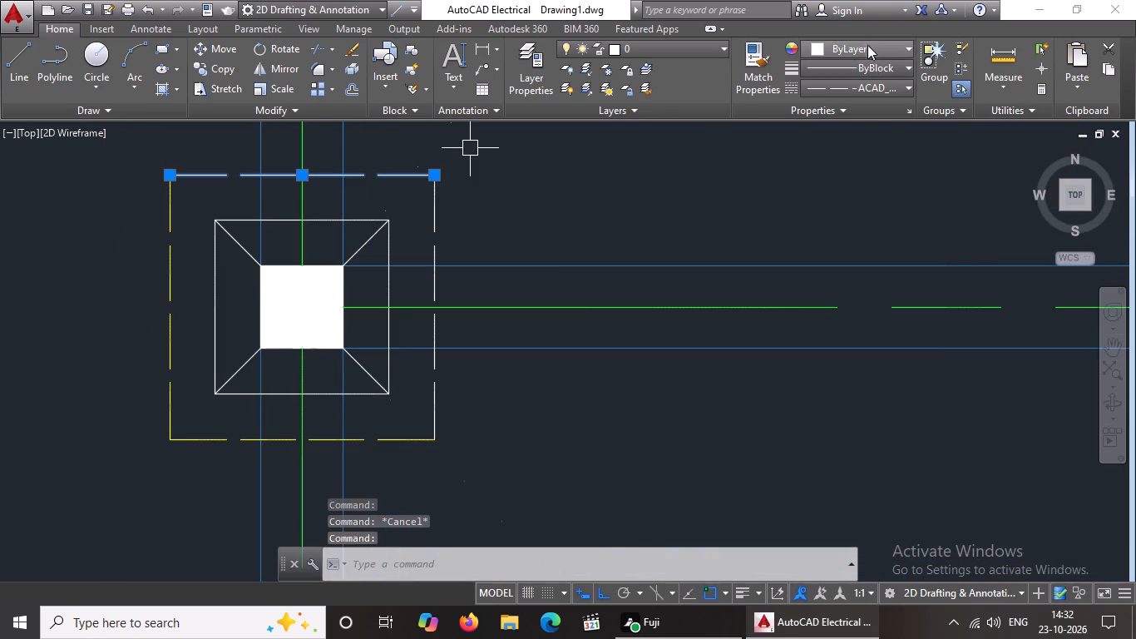
pyautogui.click(867, 42)
pyautogui.click(828, 214)
pyautogui.press('Escape')
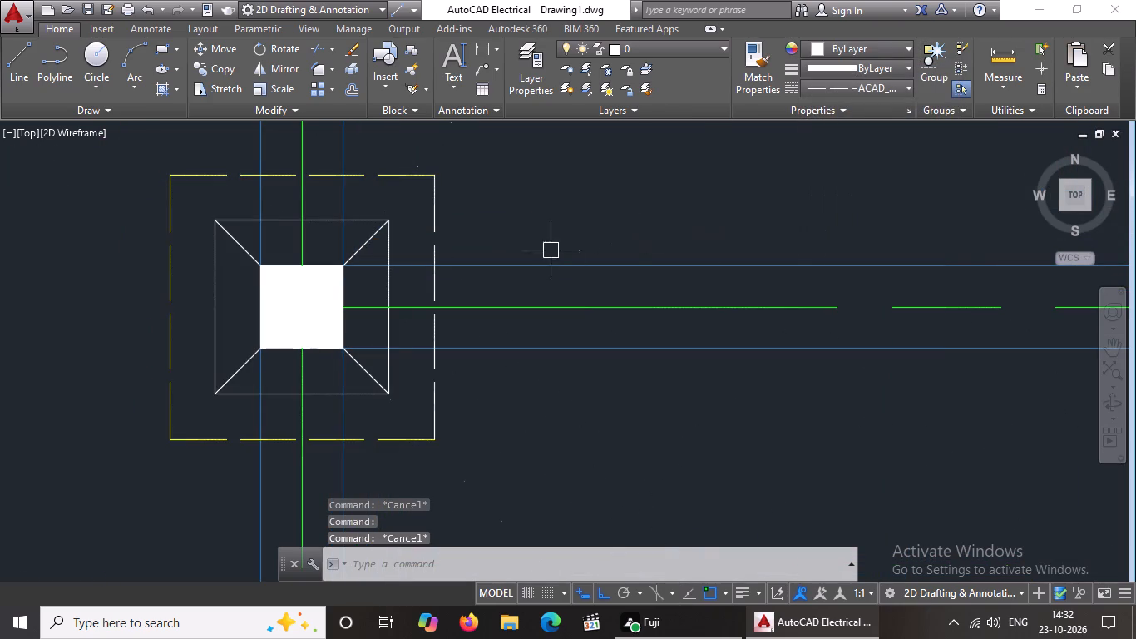
pyautogui.click(439, 232)
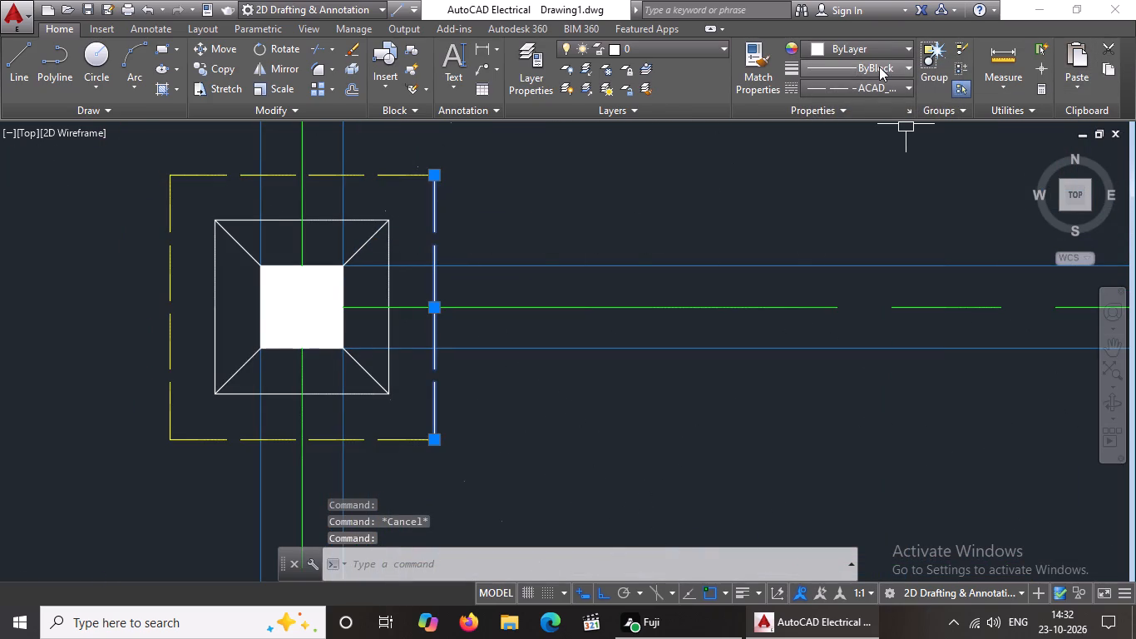
pyautogui.click(872, 52)
pyautogui.click(831, 211)
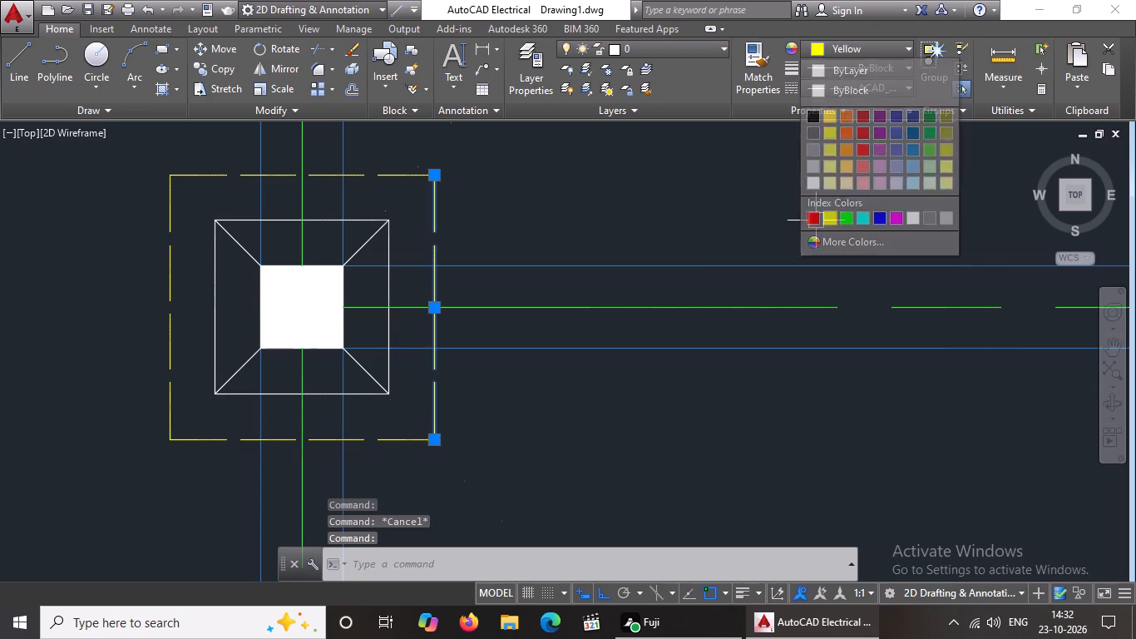
pyautogui.press('Escape')
# Recolour the dashed south and east outer edge lines of the third row's second footing from the west yellow.
pyautogui.scroll(-3, 687, 232)
pyautogui.scroll(-1, 820, 255)
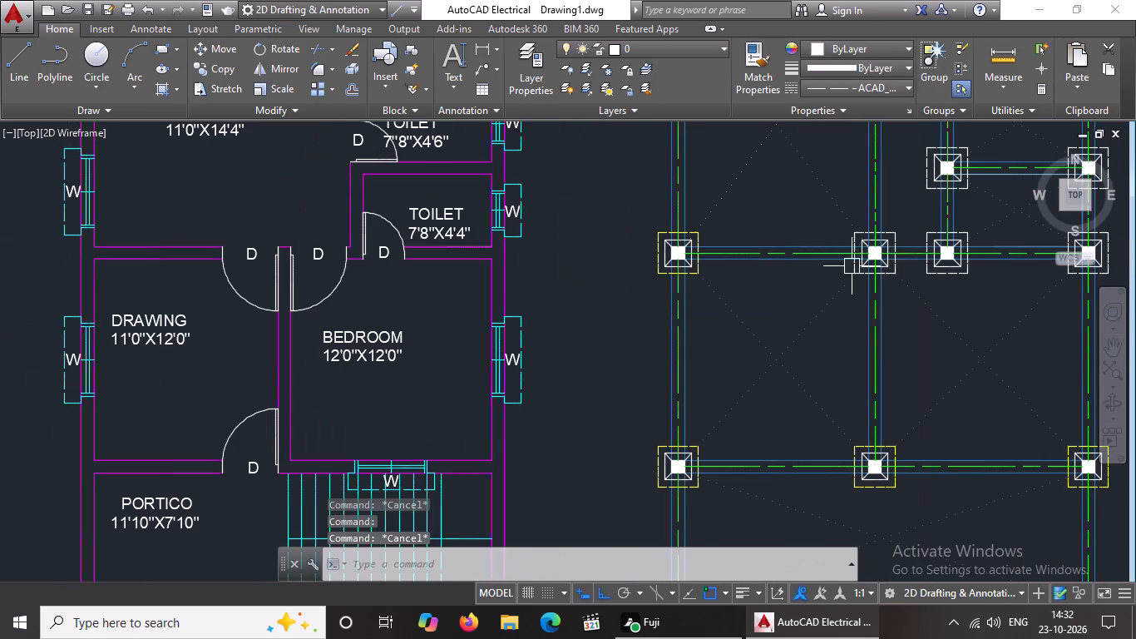
pyautogui.scroll(3, 913, 268)
pyautogui.click(796, 292)
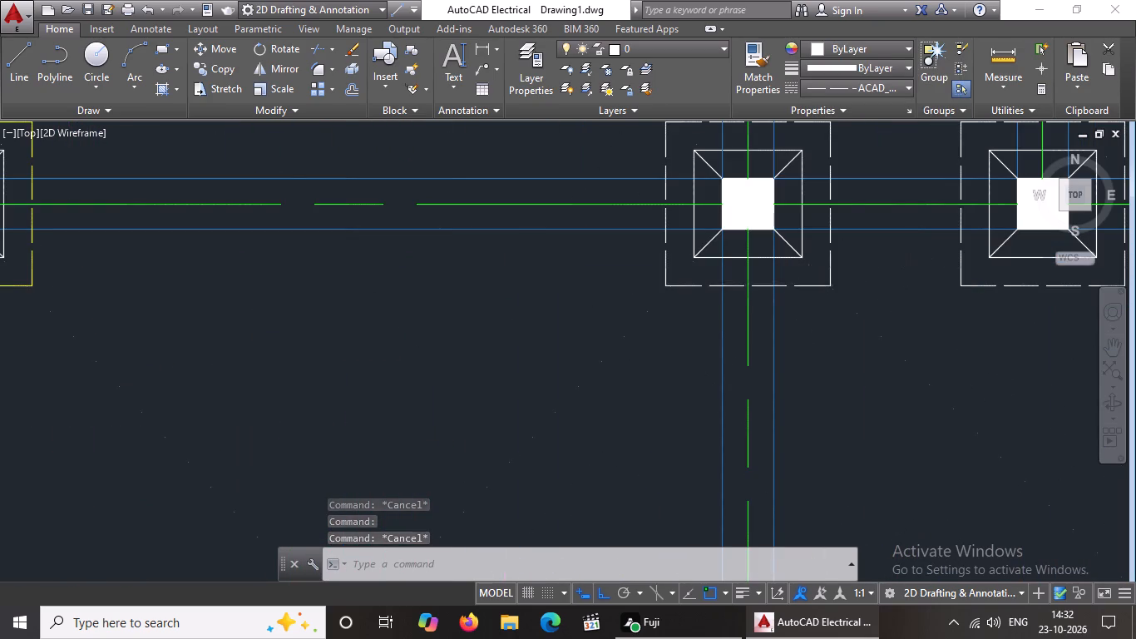
pyautogui.click(869, 47)
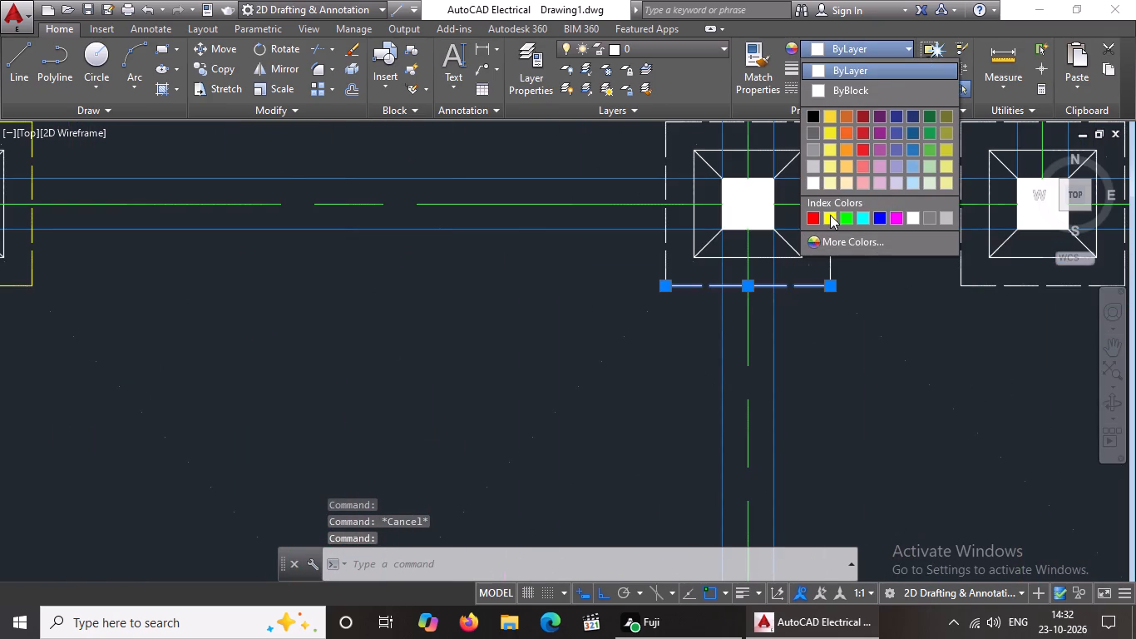
pyautogui.click(832, 214)
pyautogui.press('Escape')
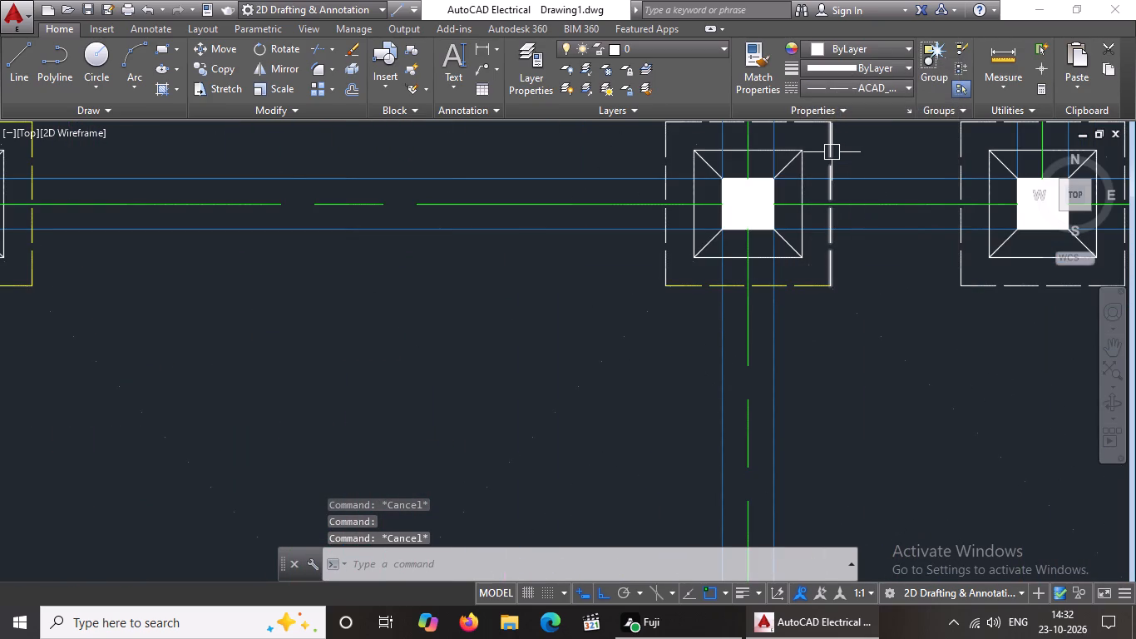
pyautogui.click(832, 152)
pyautogui.click(859, 45)
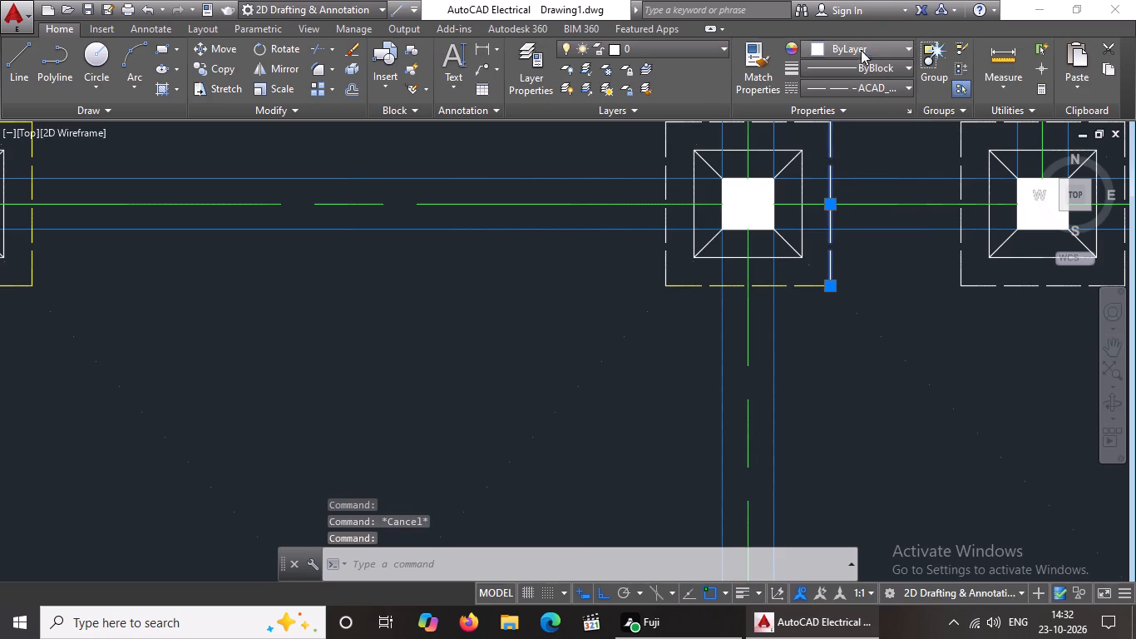
pyautogui.click(835, 221)
pyautogui.scroll(-6, 836, 217)
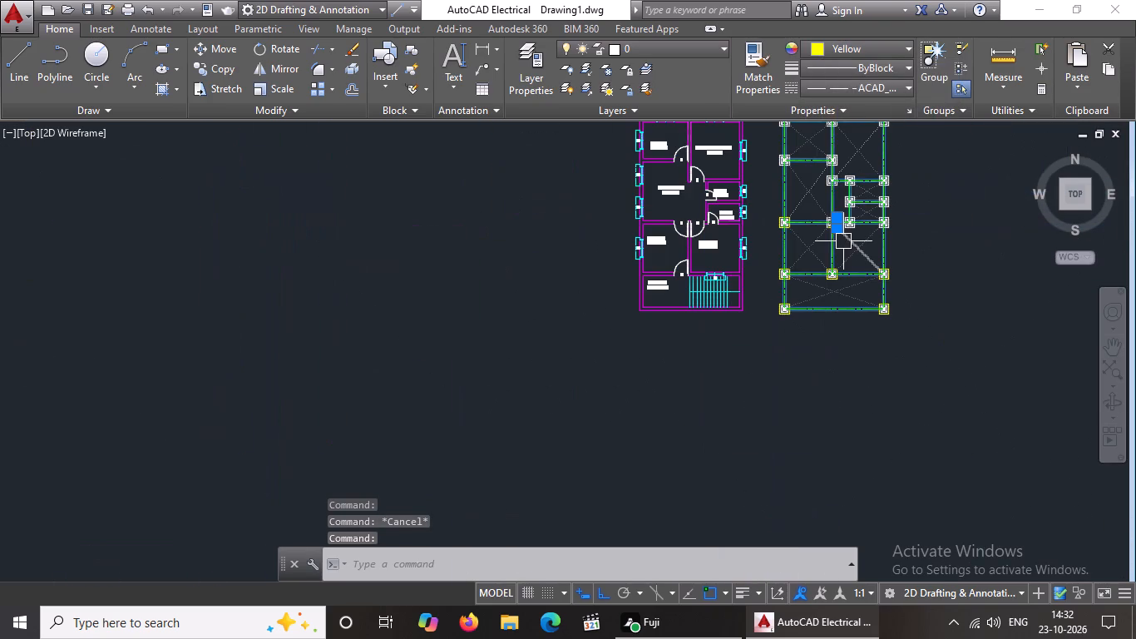
pyautogui.press('Escape')
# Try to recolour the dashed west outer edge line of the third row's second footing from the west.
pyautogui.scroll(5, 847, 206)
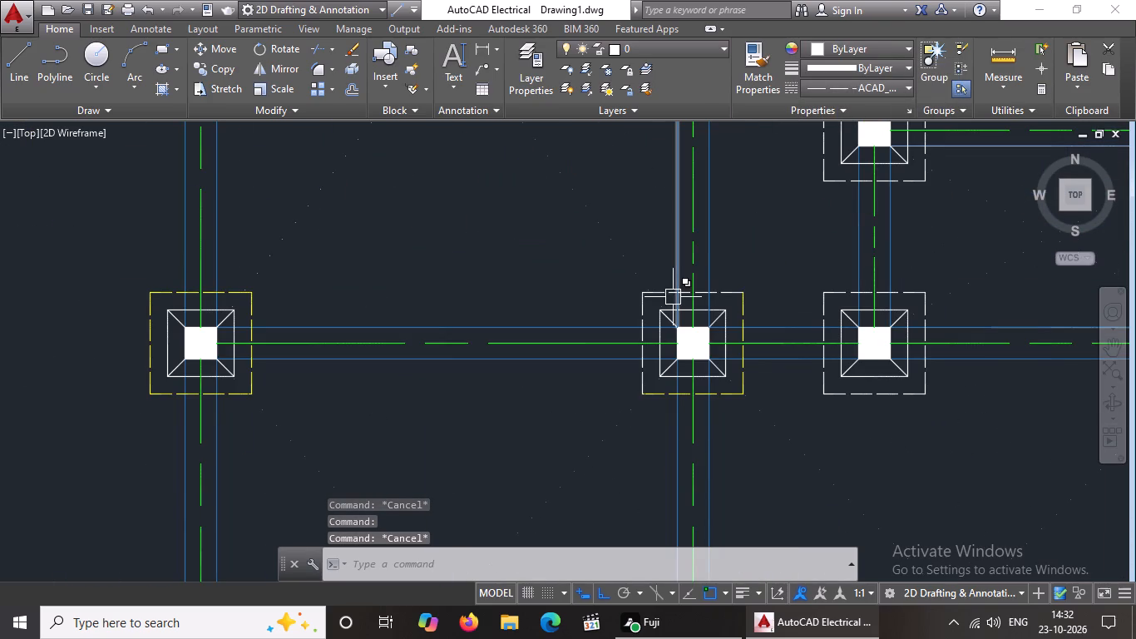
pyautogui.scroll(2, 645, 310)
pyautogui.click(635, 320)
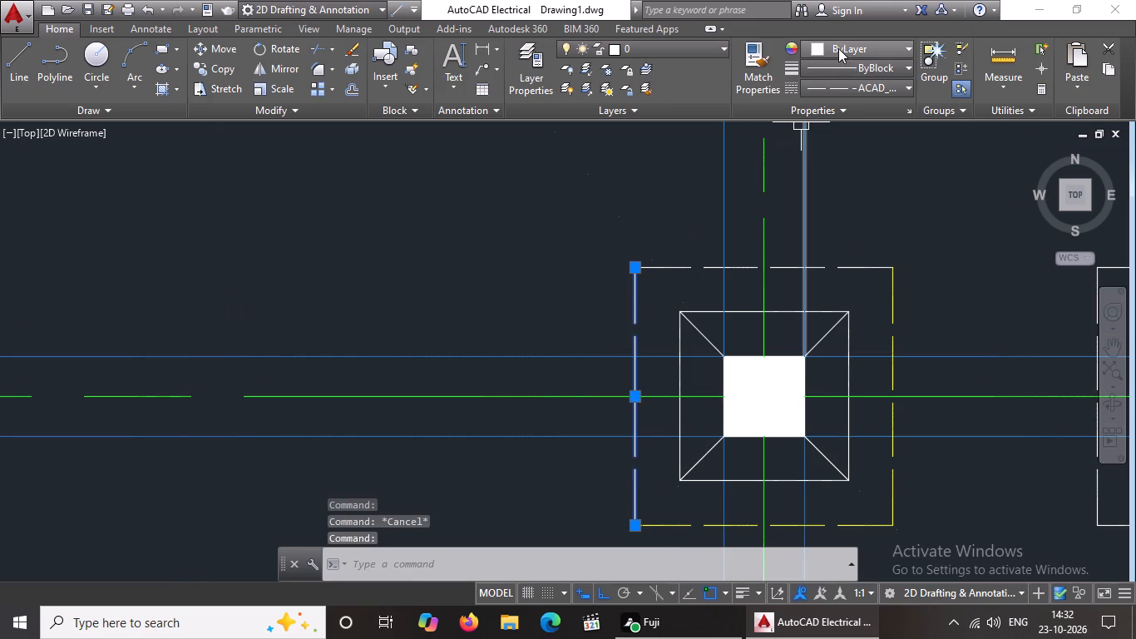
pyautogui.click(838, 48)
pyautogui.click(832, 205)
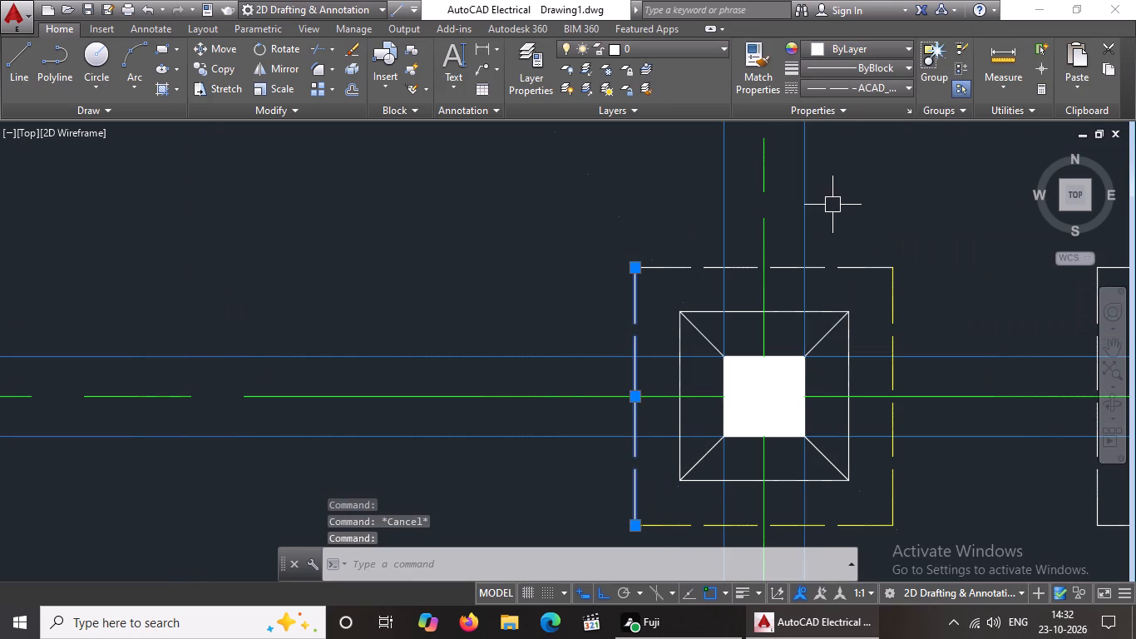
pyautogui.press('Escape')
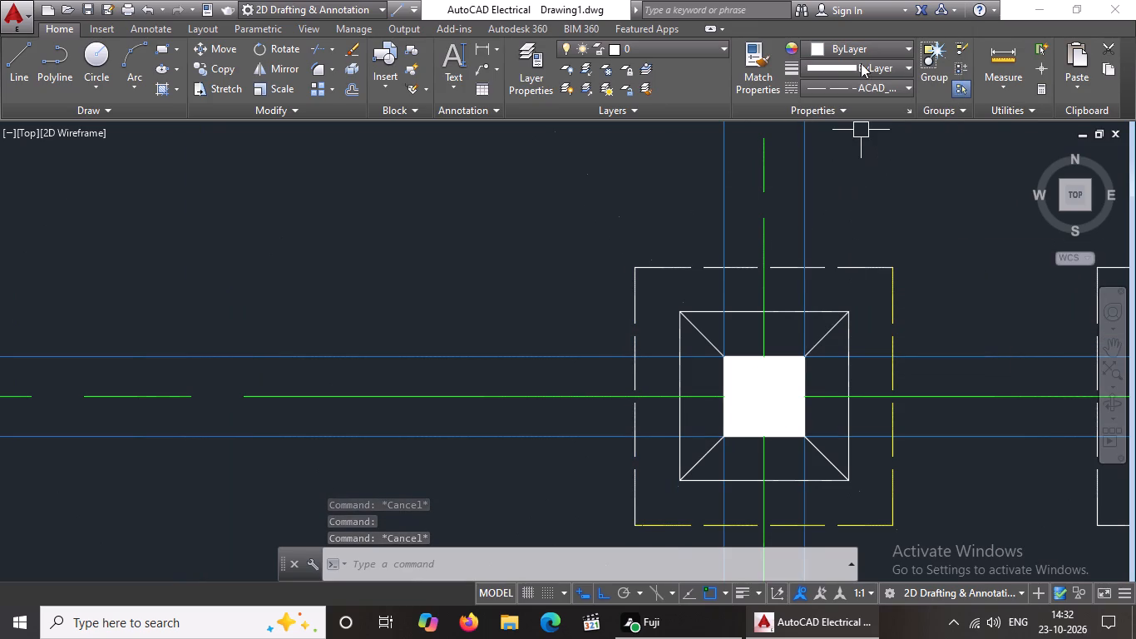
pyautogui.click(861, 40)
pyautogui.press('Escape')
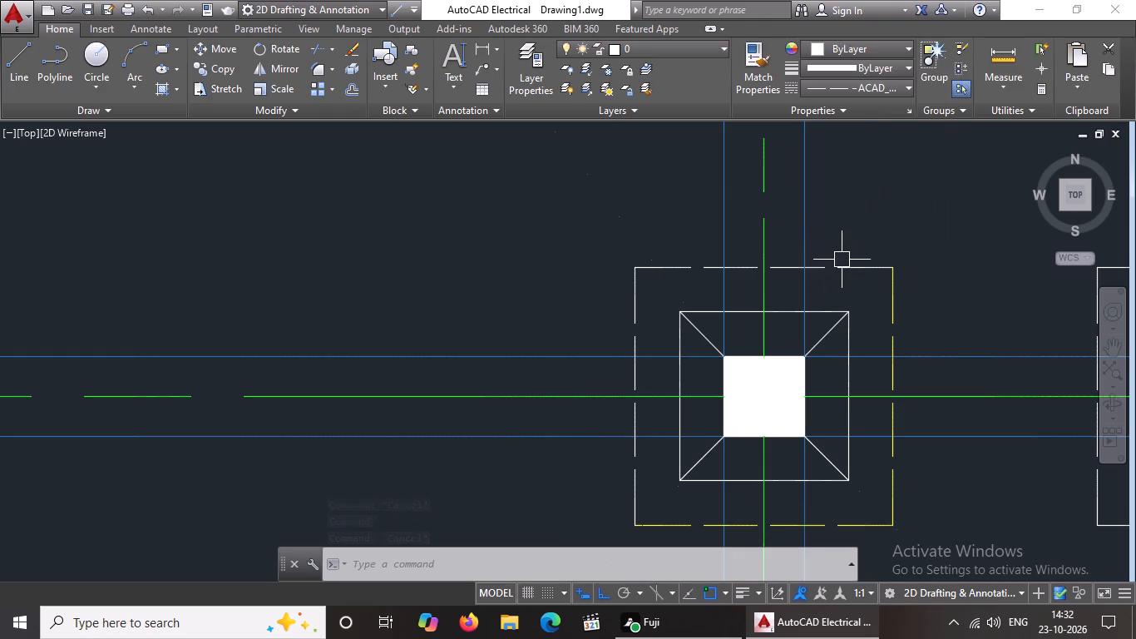
# Recolour the dashed north and west outer edge lines of the third row's second footing from the west yellow.
pyautogui.click(842, 260)
pyautogui.click(843, 268)
pyautogui.click(843, 268)
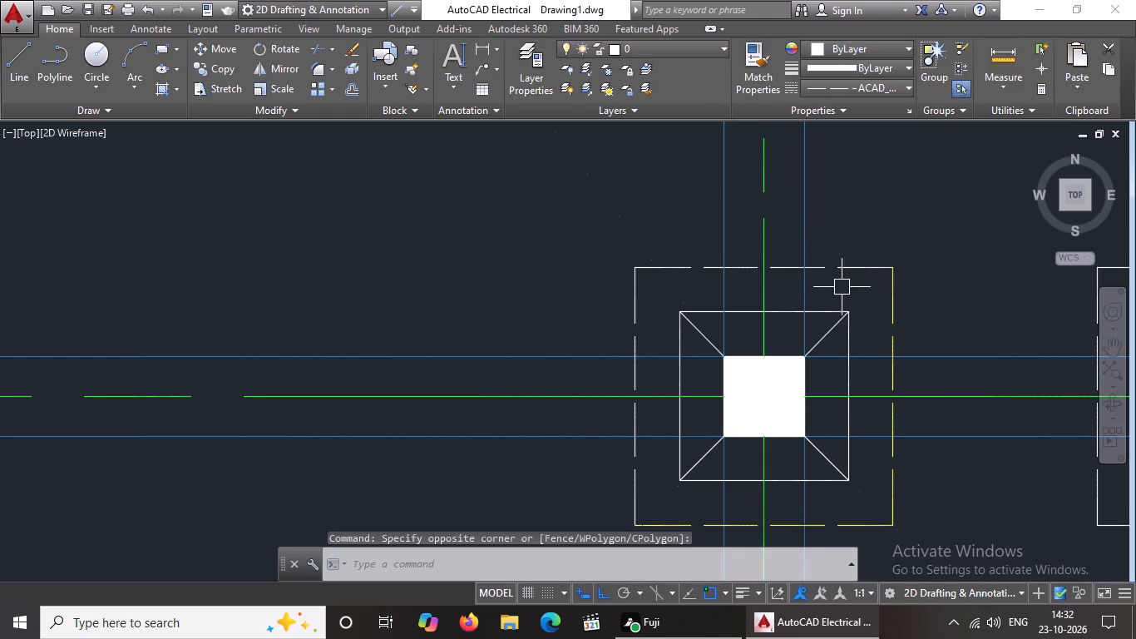
pyautogui.click(845, 270)
pyautogui.click(857, 53)
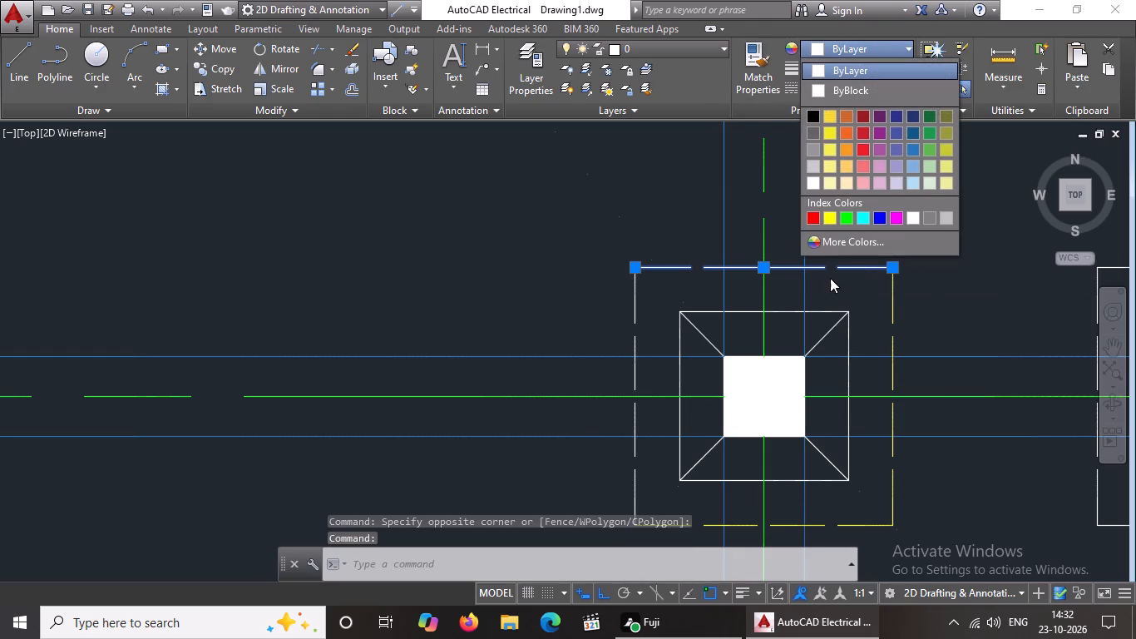
pyautogui.click(827, 215)
pyautogui.press('Escape')
pyautogui.scroll(-2, 806, 240)
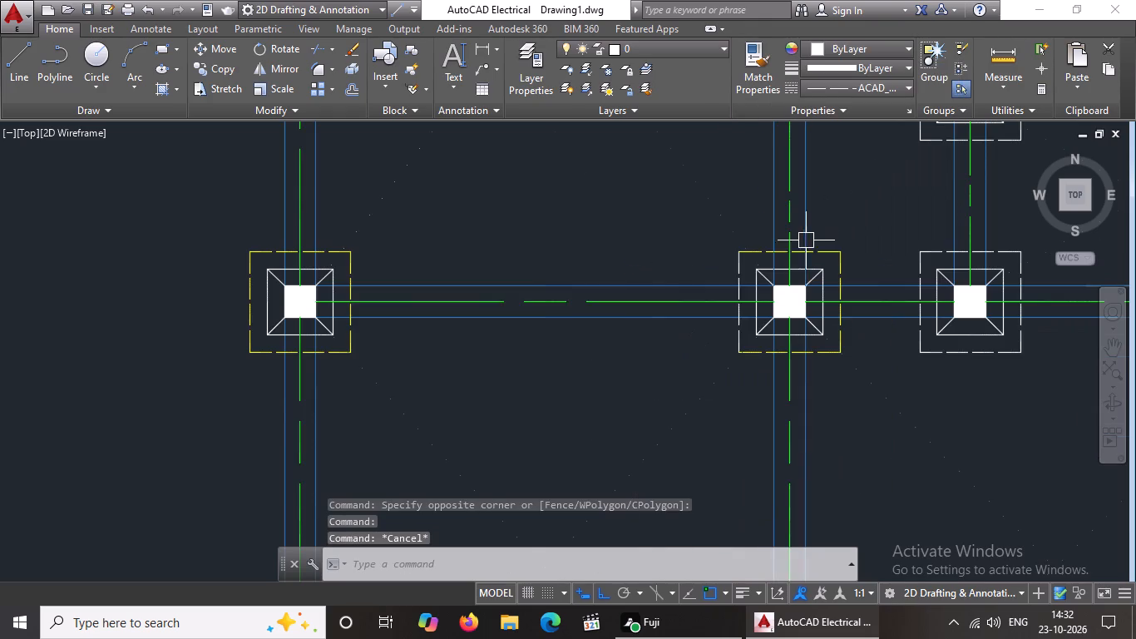
pyautogui.scroll(1, 740, 272)
pyautogui.click(740, 272)
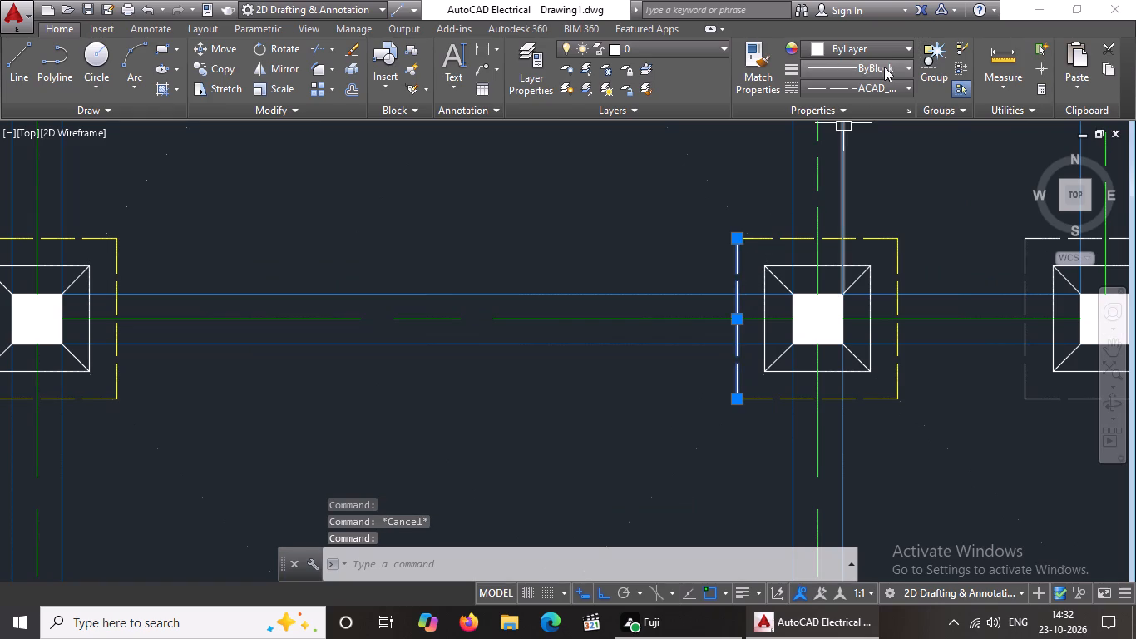
pyautogui.click(884, 52)
pyautogui.moveTo(831, 220); pyautogui.dragTo(828, 243)
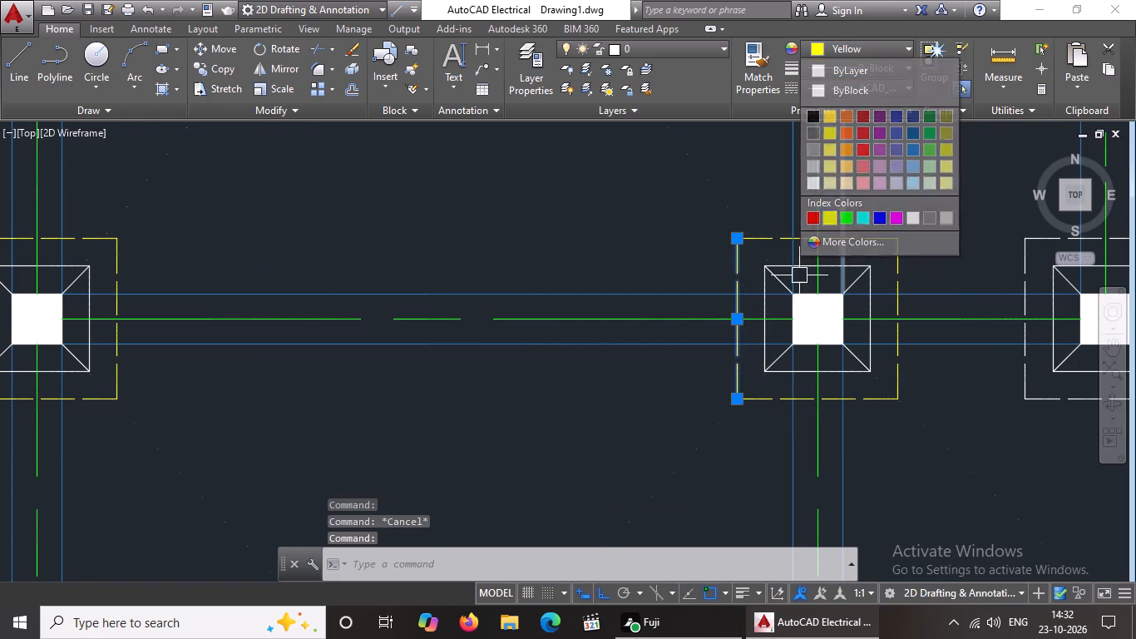
pyautogui.scroll(-3, 794, 272)
pyautogui.press('Escape')
# Recolour the dashed south and west outer edge lines of the third row's third footing from the west yellow.
pyautogui.scroll(-4, 927, 314)
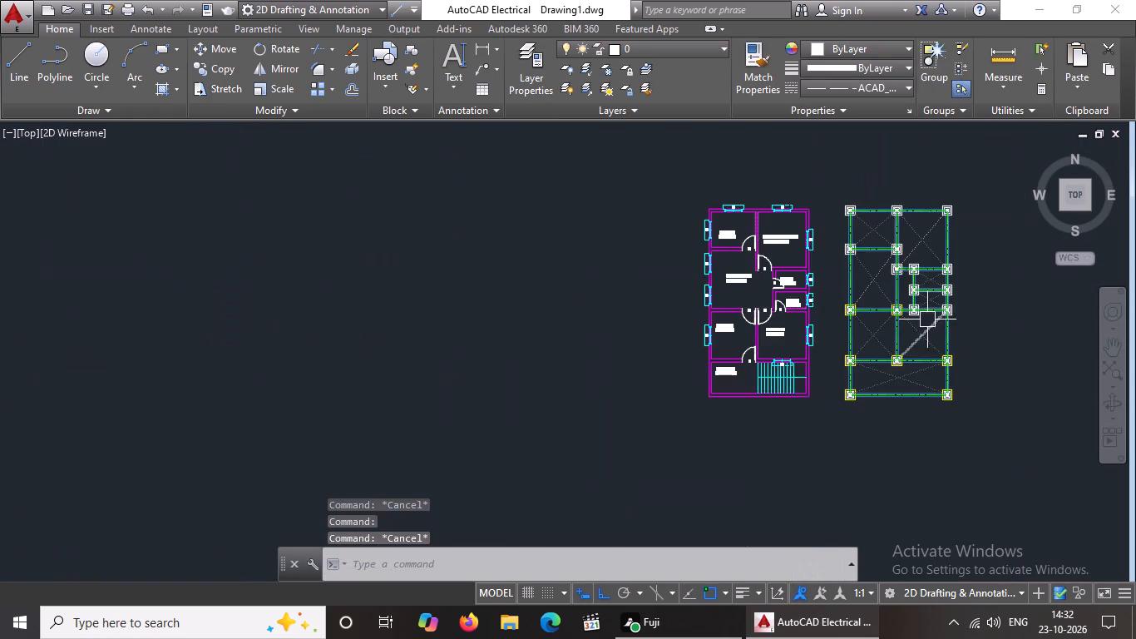
pyautogui.scroll(3, 950, 332)
pyautogui.scroll(2, 775, 236)
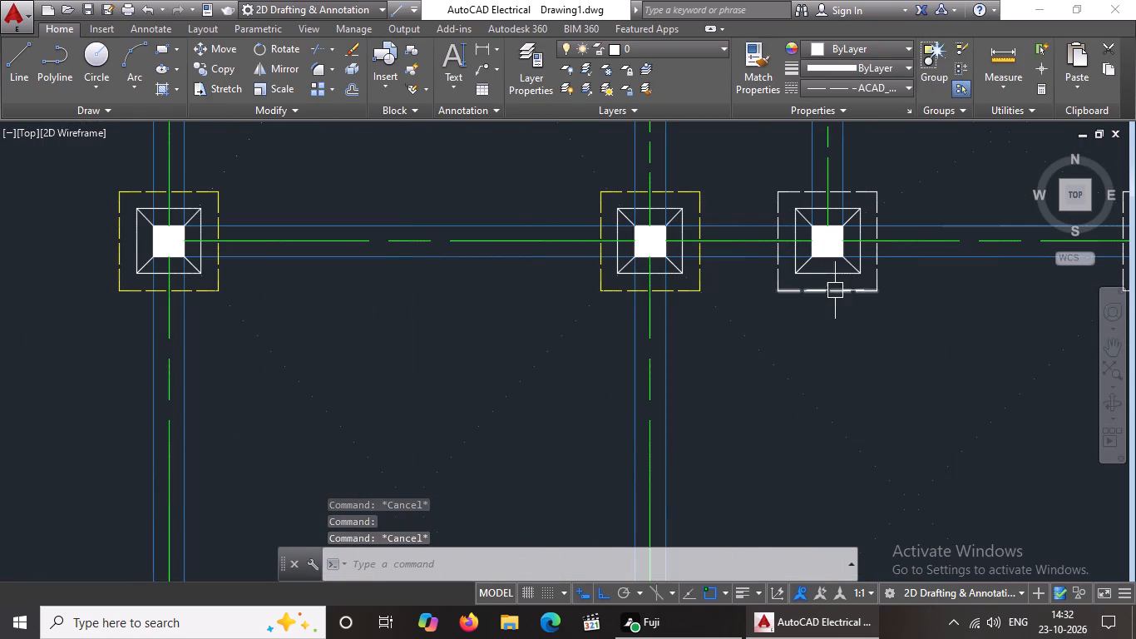
pyautogui.click(835, 290)
pyautogui.click(876, 49)
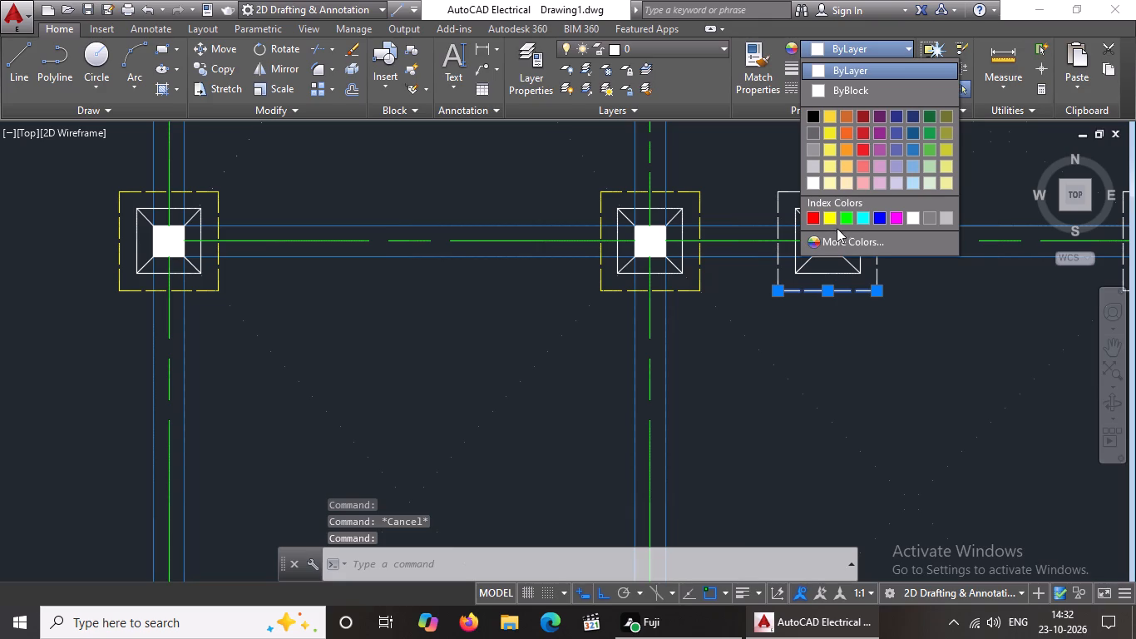
pyautogui.click(832, 219)
pyautogui.press('Escape')
pyautogui.scroll(2, 786, 263)
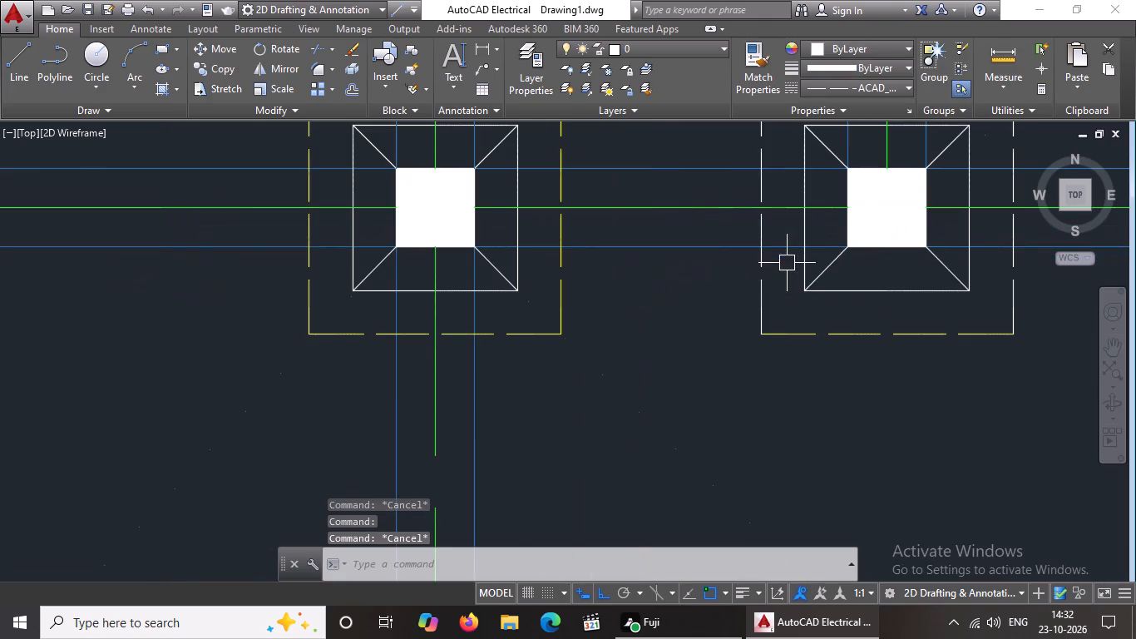
pyautogui.click(763, 272)
pyautogui.click(872, 47)
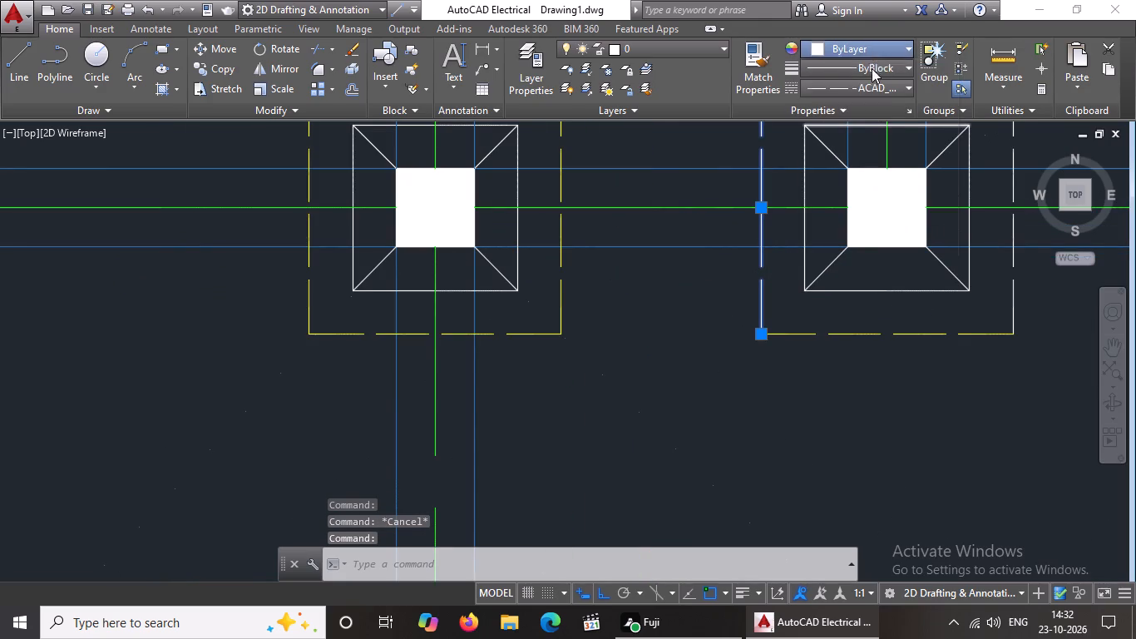
pyautogui.click(828, 210)
pyautogui.scroll(-4, 821, 228)
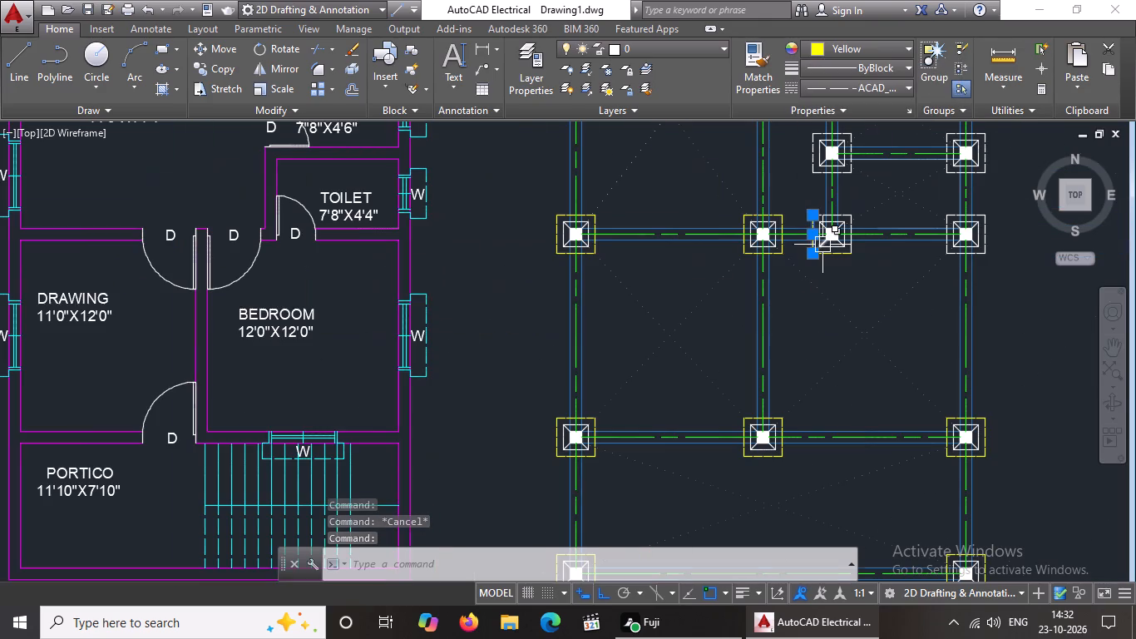
pyautogui.press('Escape')
# Recolour the dashed north and east outer edge lines of the third row's third footing from the west yellow.
pyautogui.scroll(4, 838, 206)
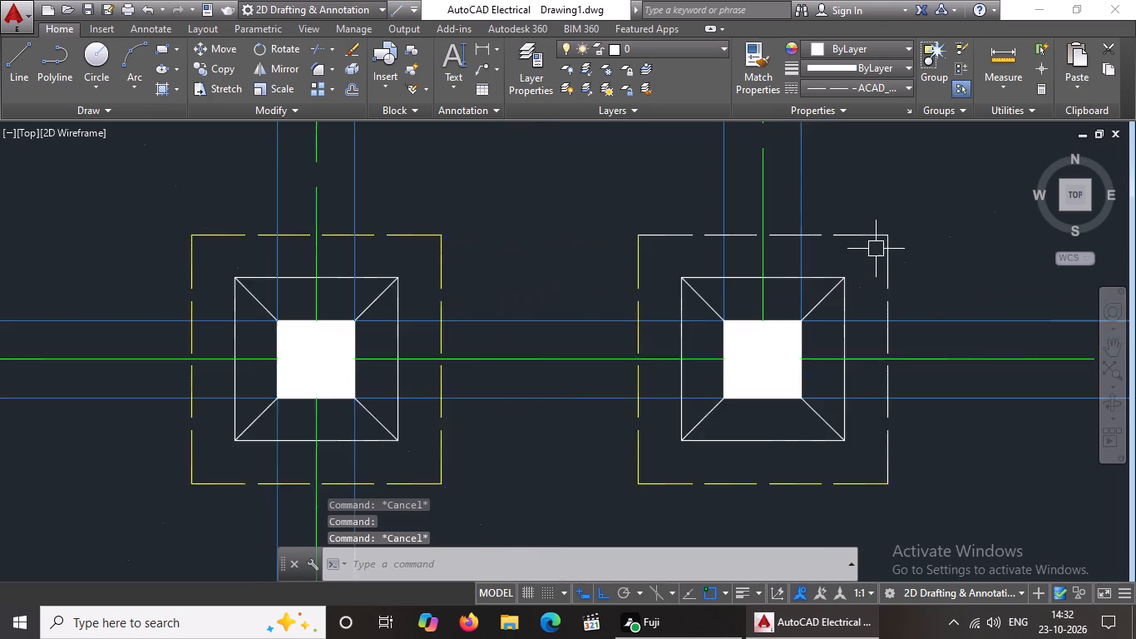
pyautogui.scroll(1, 876, 249)
pyautogui.click(872, 219)
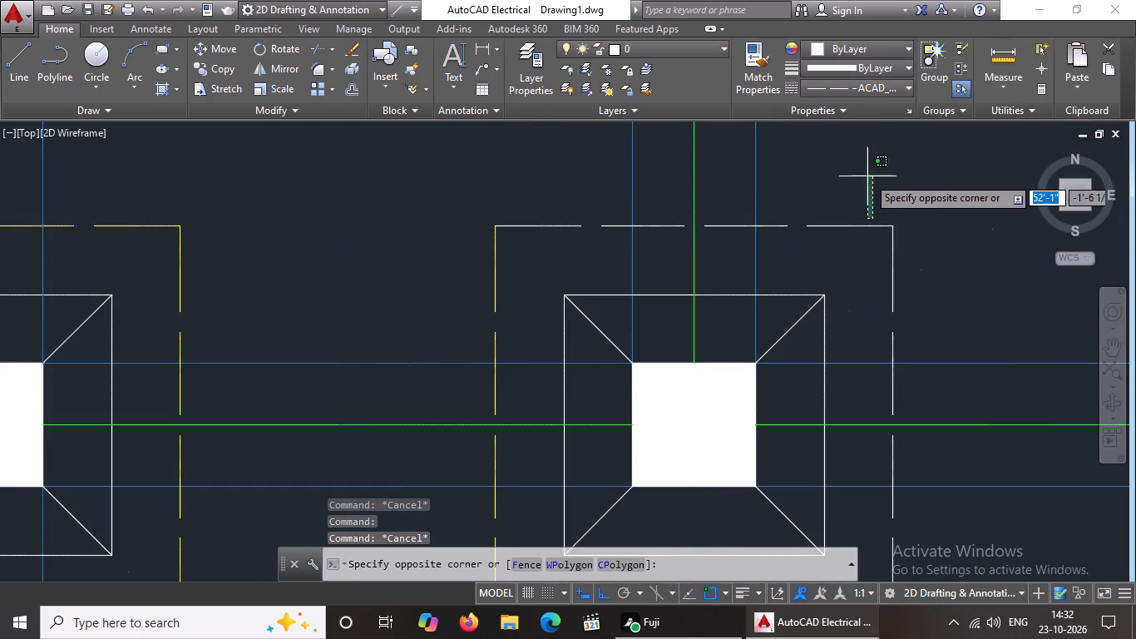
pyautogui.click(862, 198)
pyautogui.click(855, 220)
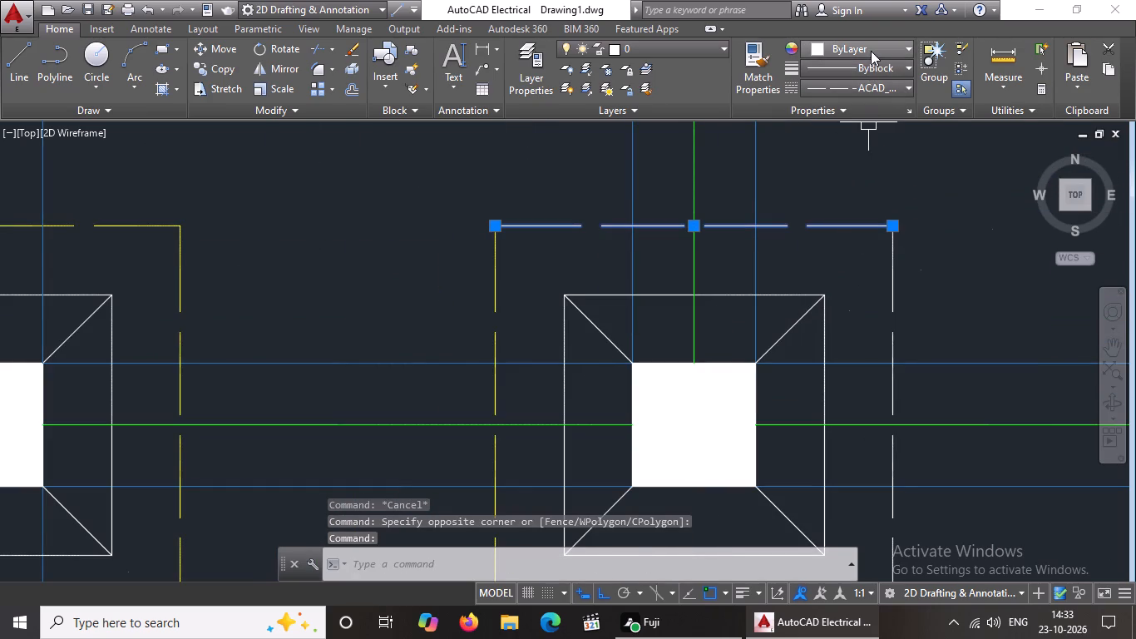
pyautogui.click(871, 51)
pyautogui.click(825, 219)
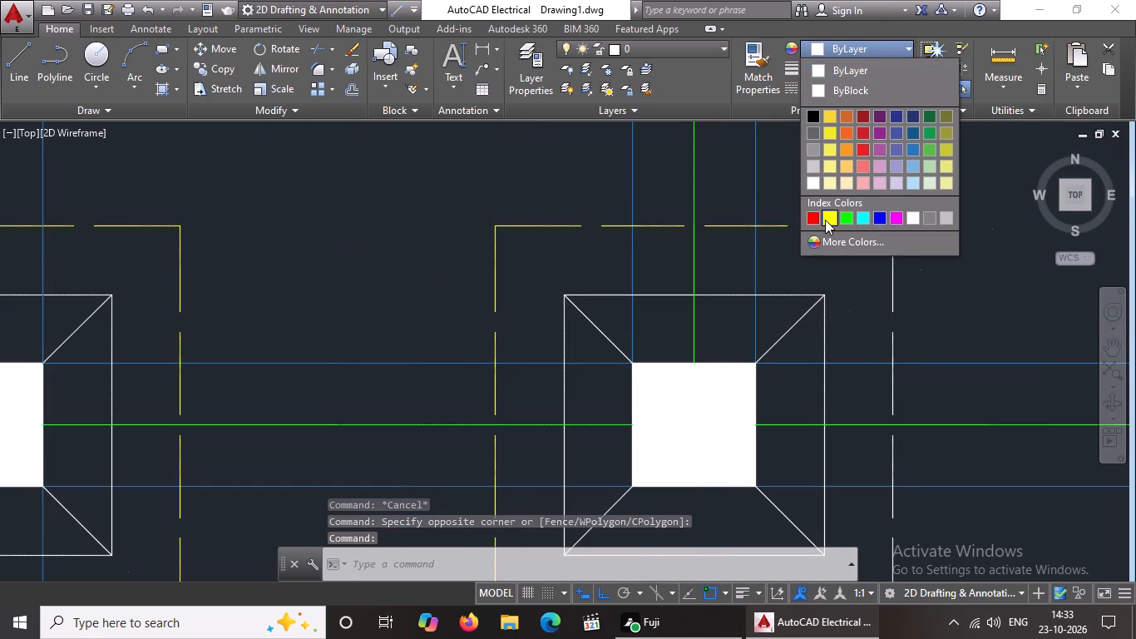
pyautogui.scroll(-3, 825, 220)
pyautogui.press('Escape')
pyautogui.scroll(3, 847, 255)
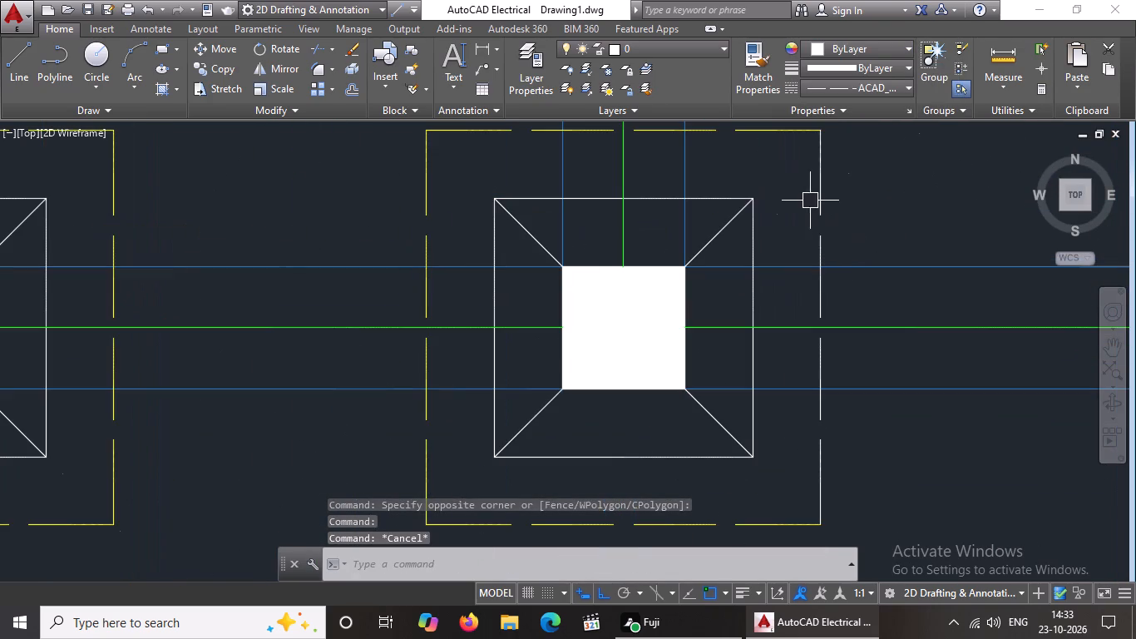
pyautogui.click(821, 205)
pyautogui.click(839, 50)
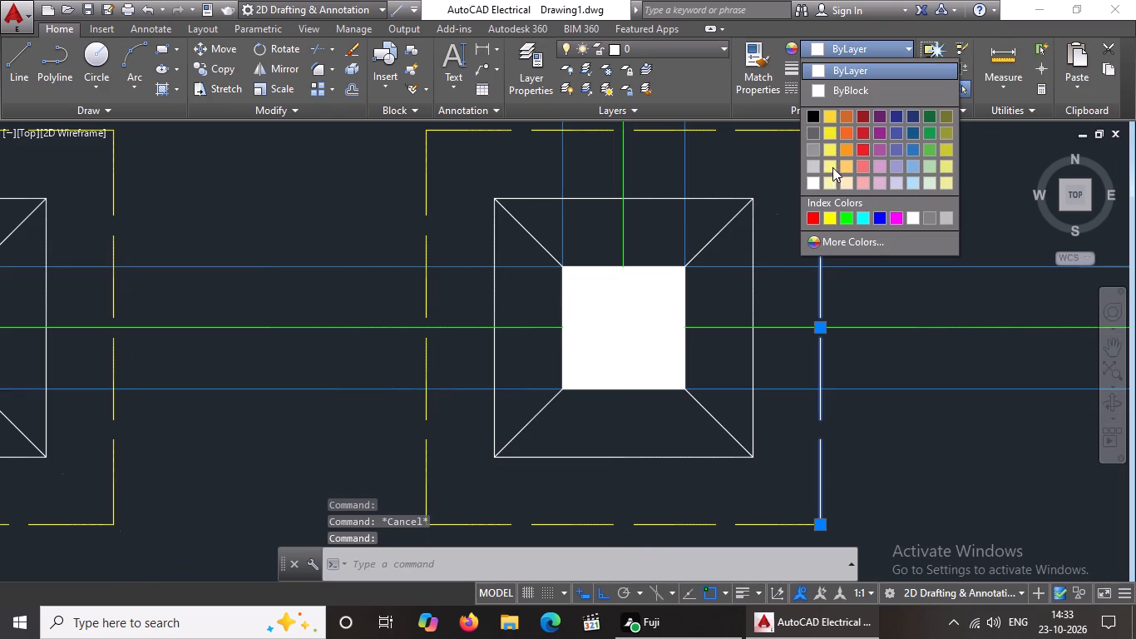
pyautogui.click(826, 217)
pyautogui.scroll(-4, 826, 216)
pyautogui.press('Escape')
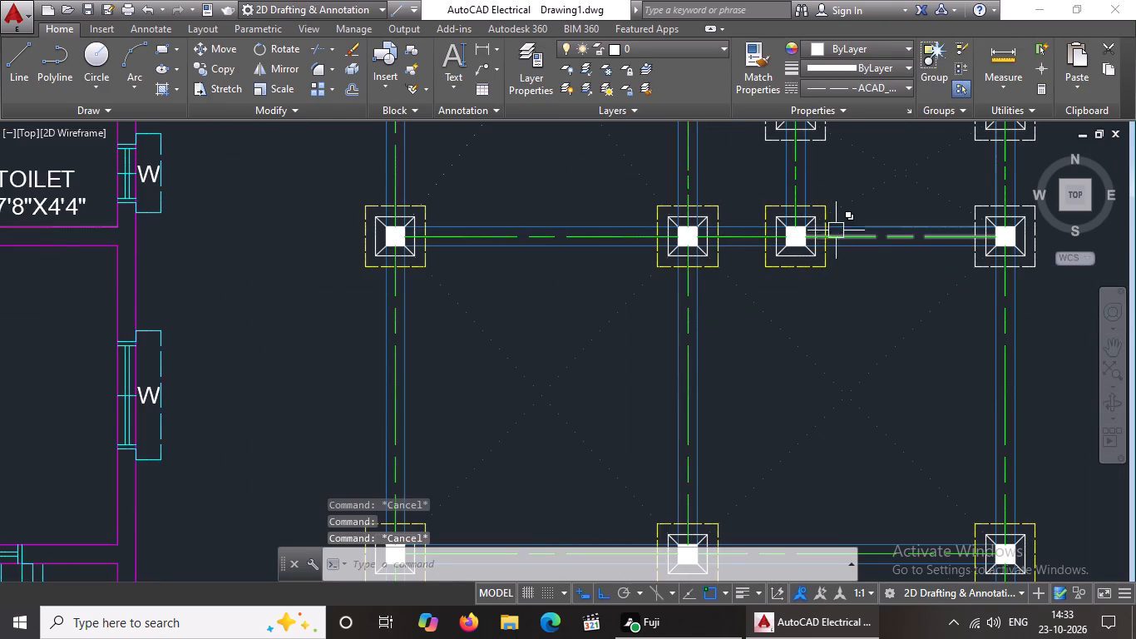
# Recolour the dashed west and south outer edge lines of the third row's east footing yellow.
pyautogui.scroll(-3, 863, 220)
pyautogui.scroll(3, 891, 221)
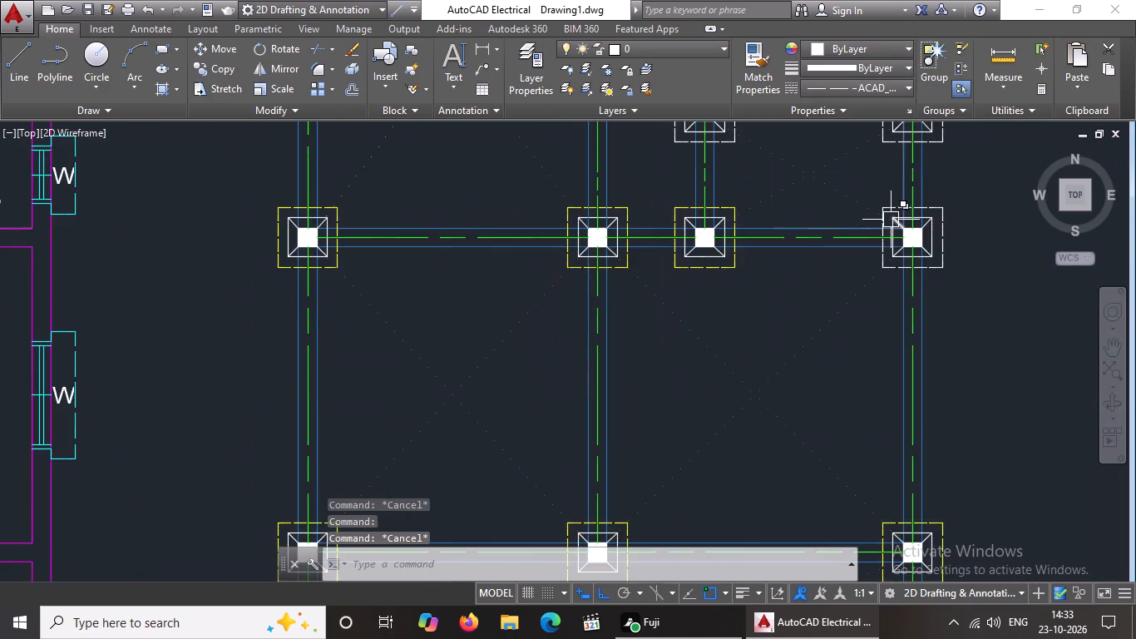
pyautogui.scroll(3, 891, 220)
pyautogui.click(853, 220)
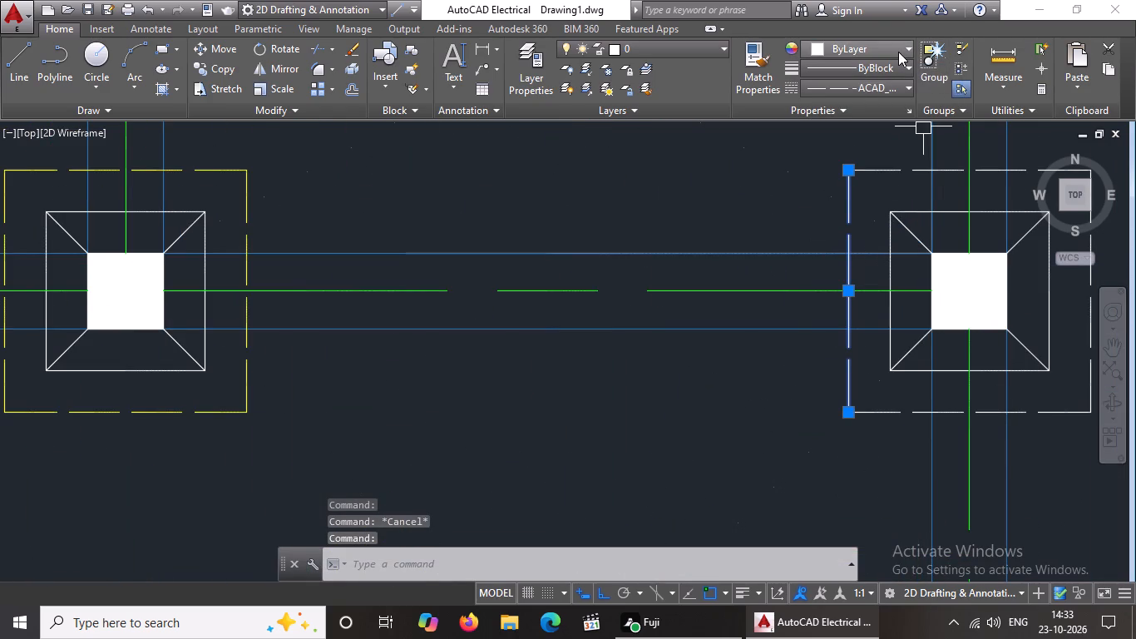
pyautogui.click(898, 51)
pyautogui.click(830, 219)
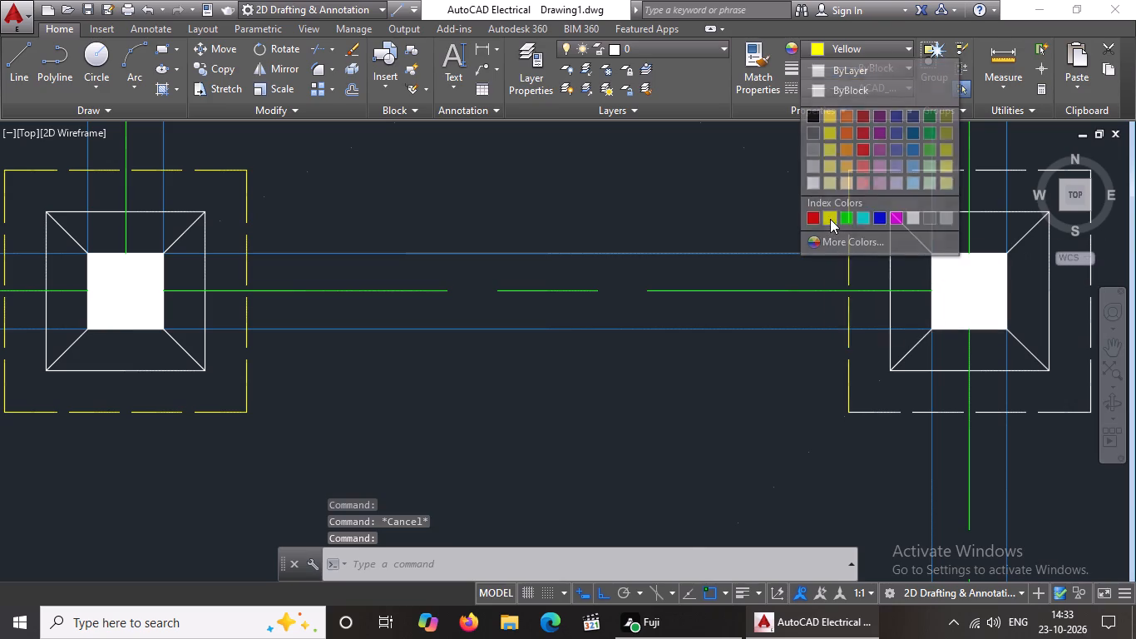
pyautogui.scroll(-5, 830, 219)
pyautogui.press('Escape')
pyautogui.scroll(5, 842, 235)
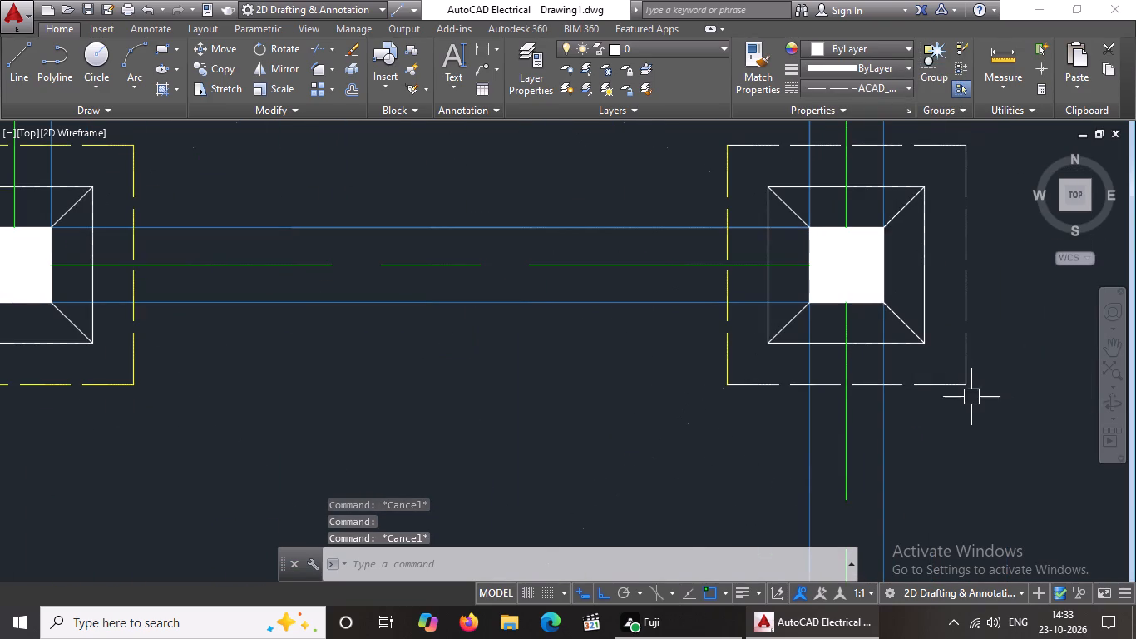
pyautogui.click(936, 388)
pyautogui.click(872, 43)
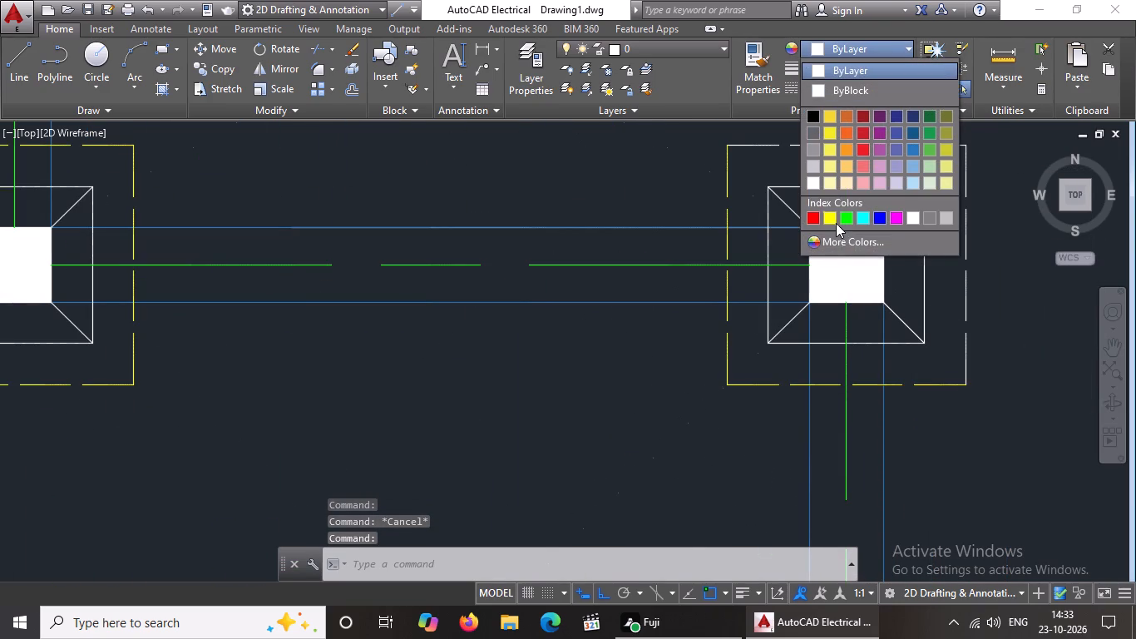
pyautogui.click(827, 216)
pyautogui.scroll(-6, 836, 233)
pyautogui.press('Escape')
# Recolour the dashed north and east outer edge lines of the third row's east footing yellow.
pyautogui.scroll(3, 855, 237)
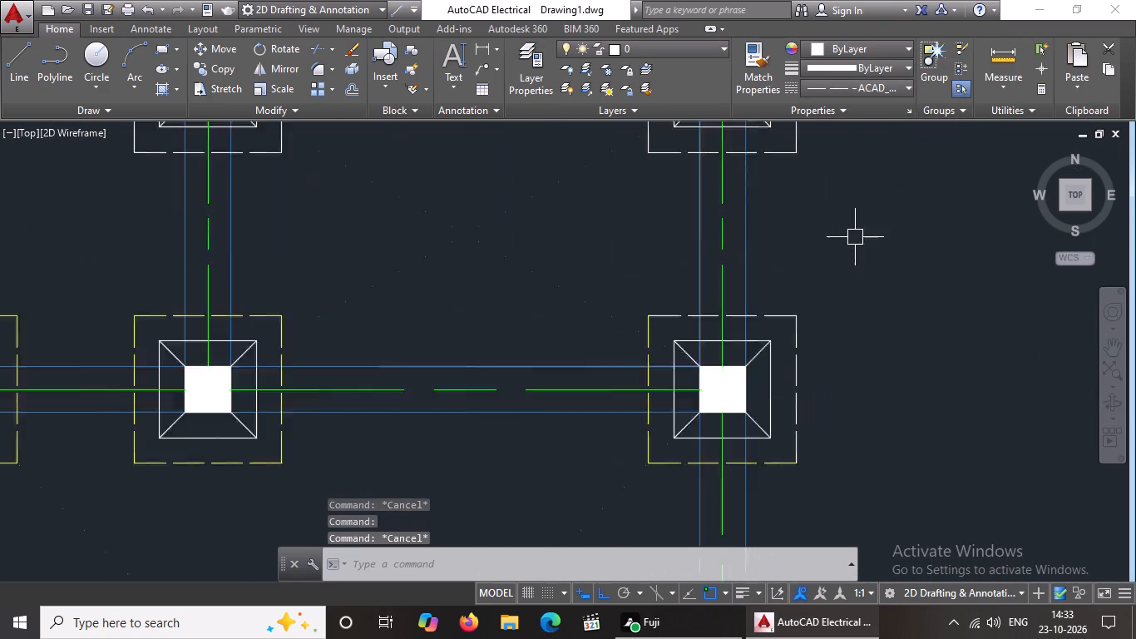
pyautogui.scroll(2, 855, 237)
pyautogui.click(743, 365)
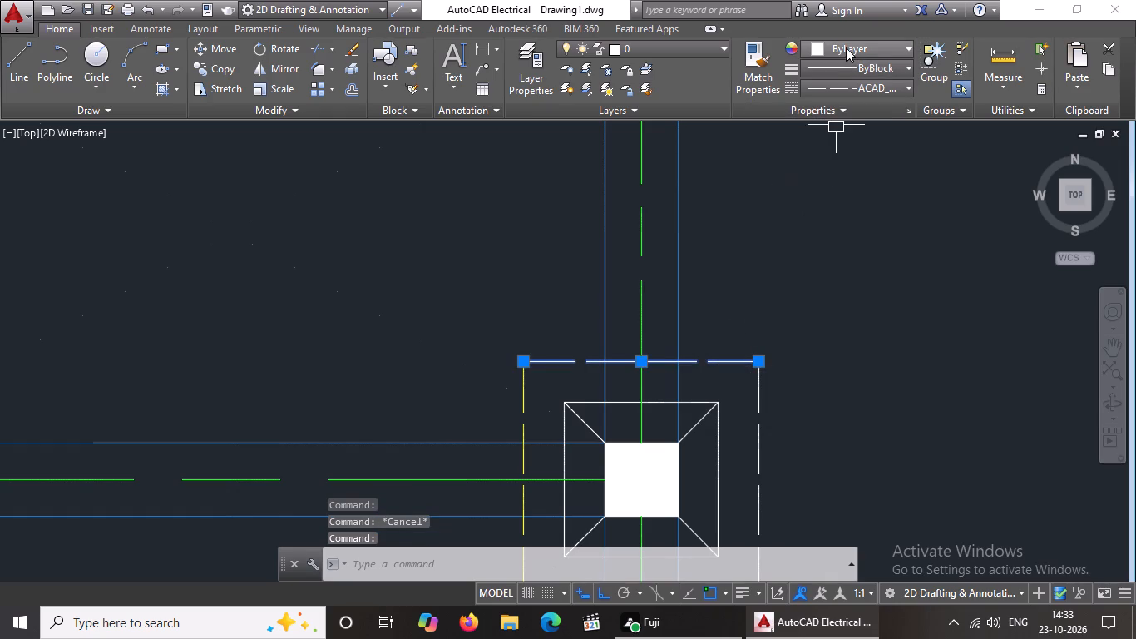
pyautogui.moveTo(846, 47); pyautogui.dragTo(846, 57)
pyautogui.click(832, 217)
pyautogui.scroll(-6, 816, 210)
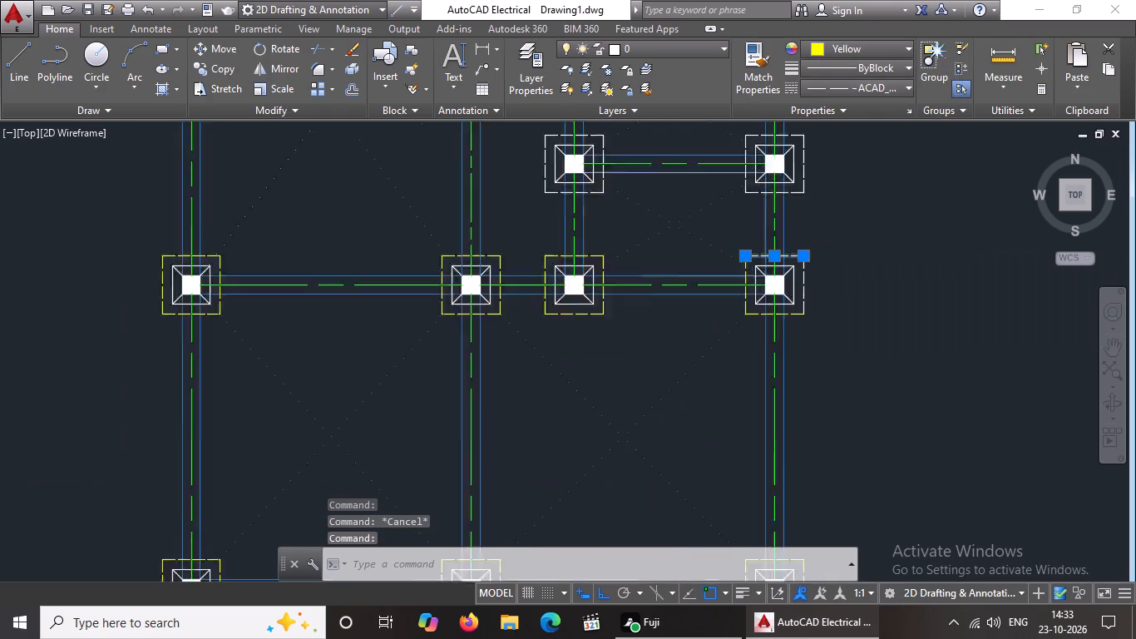
pyautogui.press('Escape')
pyautogui.scroll(4, 829, 268)
pyautogui.click(720, 228)
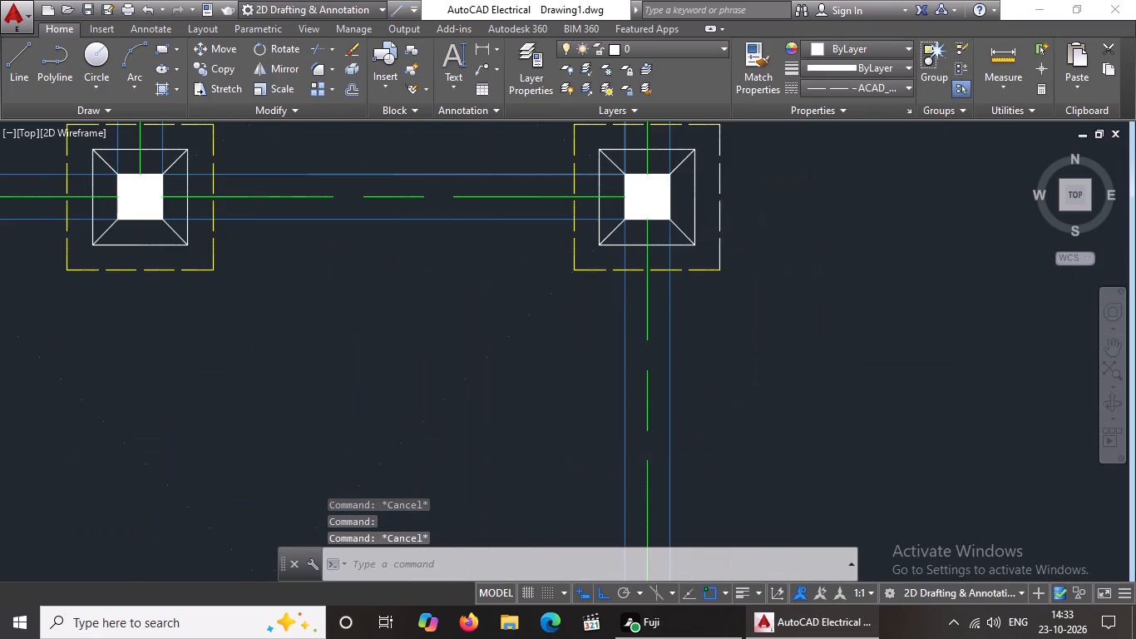
pyautogui.click(829, 54)
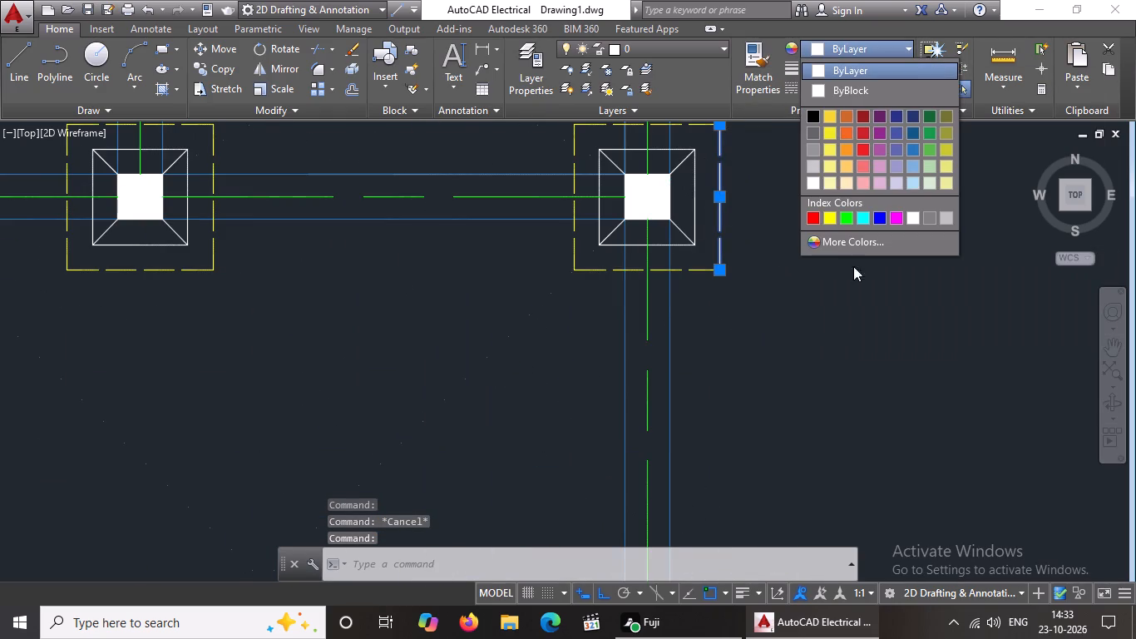
pyautogui.click(834, 223)
pyautogui.scroll(-4, 636, 226)
pyautogui.press('Escape')
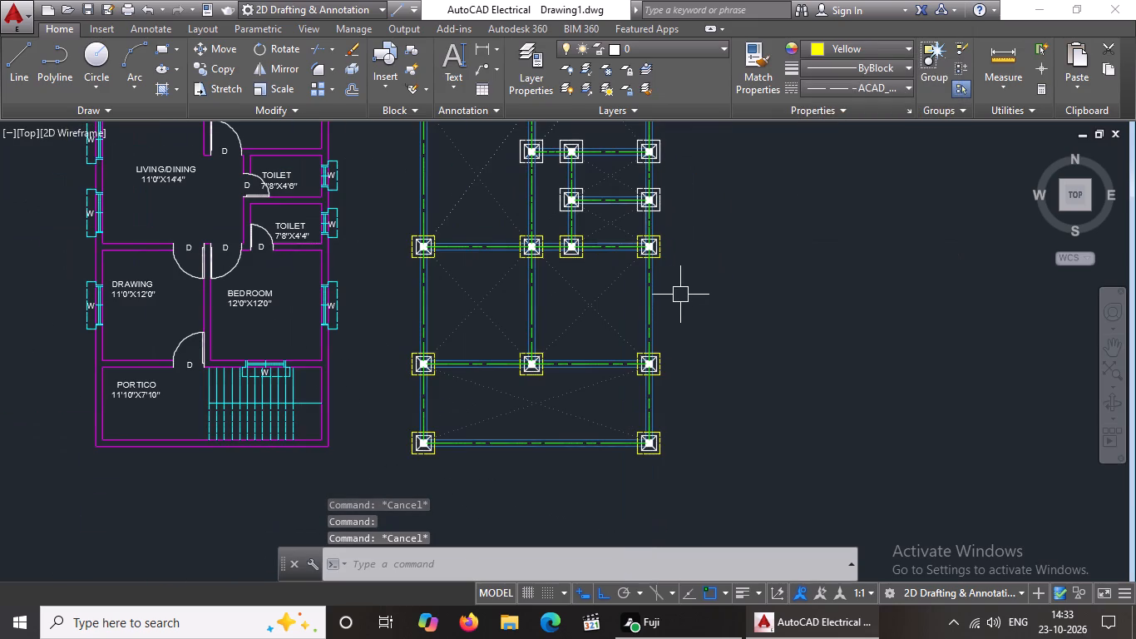
# Recolour the dashed west and north outer edge lines of the west footing in the fourth row from the south yellow.
pyautogui.moveTo(523, 267); pyautogui.dragTo(542, 363, button='middle')
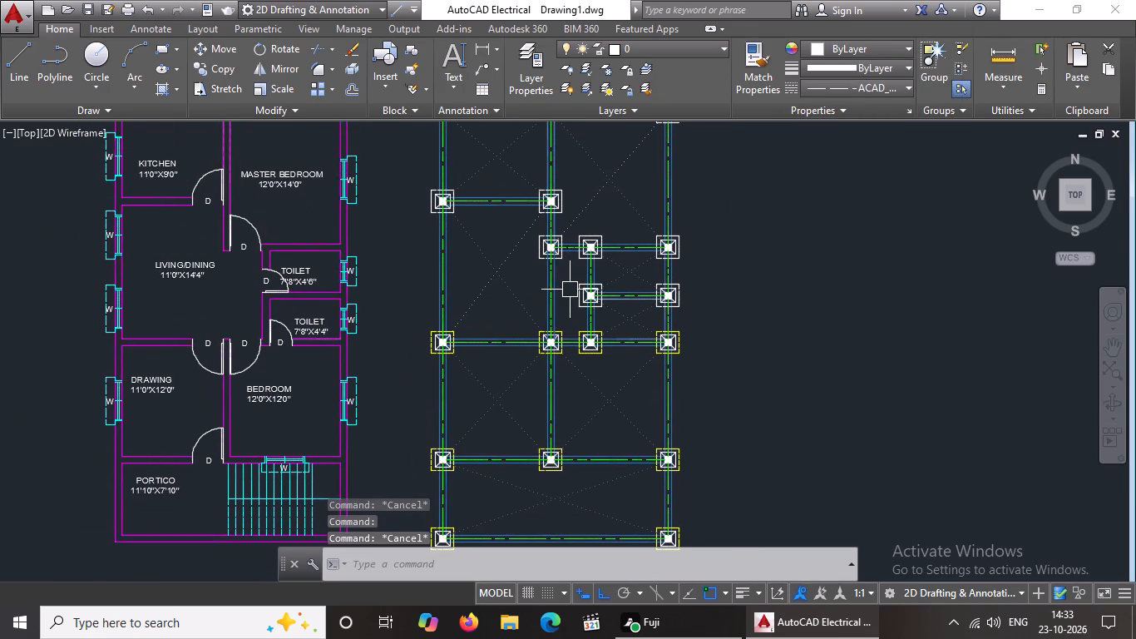
pyautogui.scroll(4, 570, 290)
pyautogui.click(550, 313)
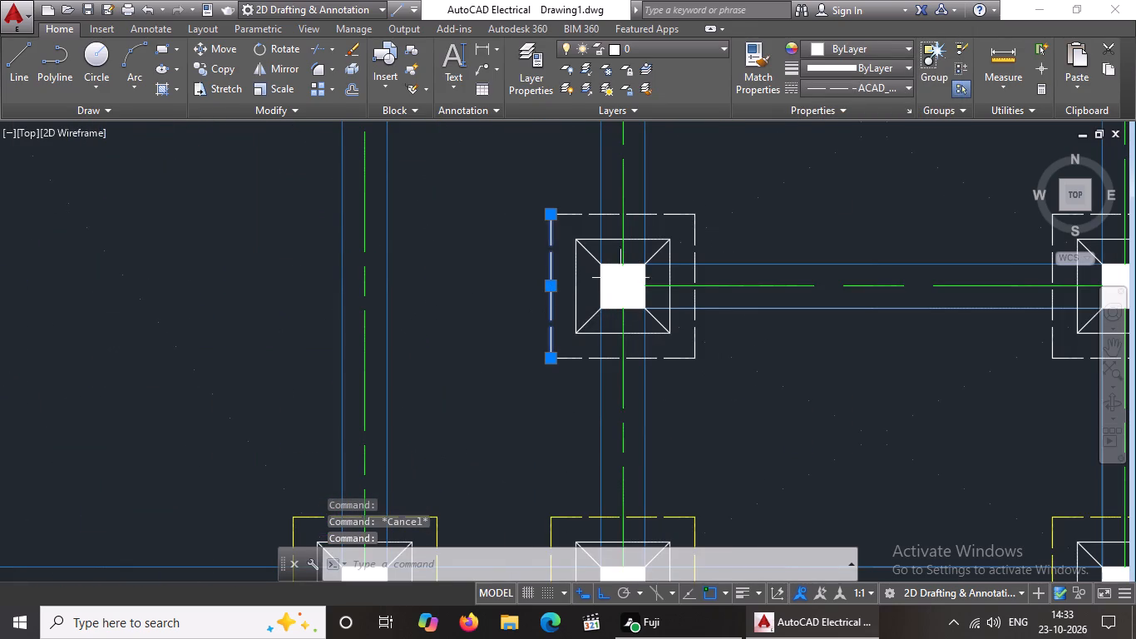
pyautogui.moveTo(850, 48); pyautogui.dragTo(850, 68)
pyautogui.moveTo(841, 47); pyautogui.dragTo(842, 55)
pyautogui.click(826, 225)
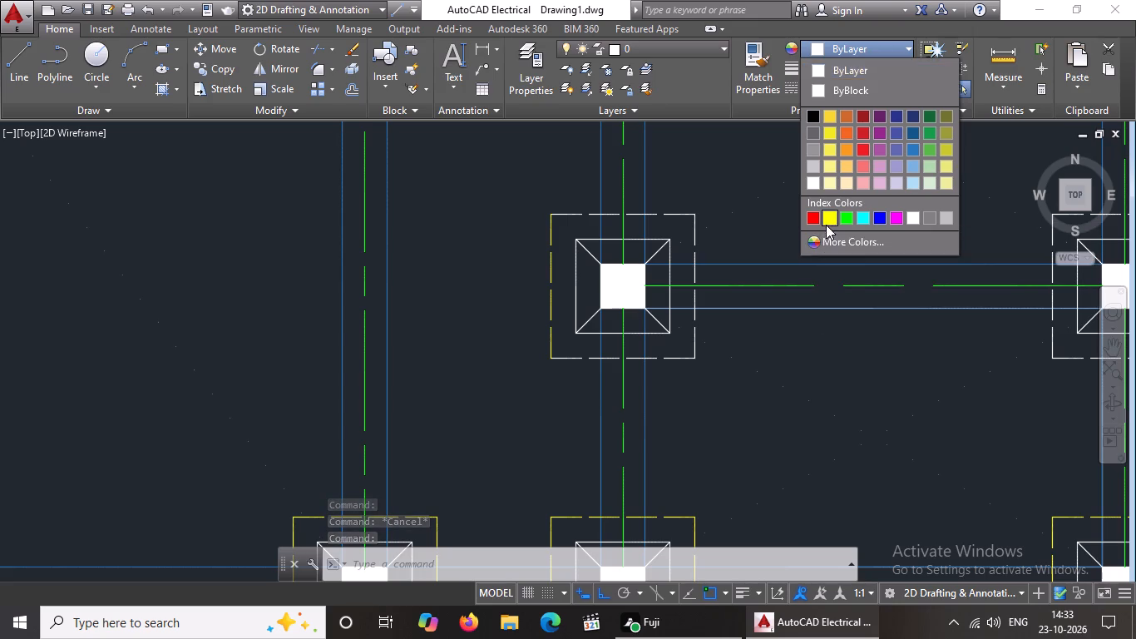
pyautogui.press('Escape')
pyautogui.click(676, 219)
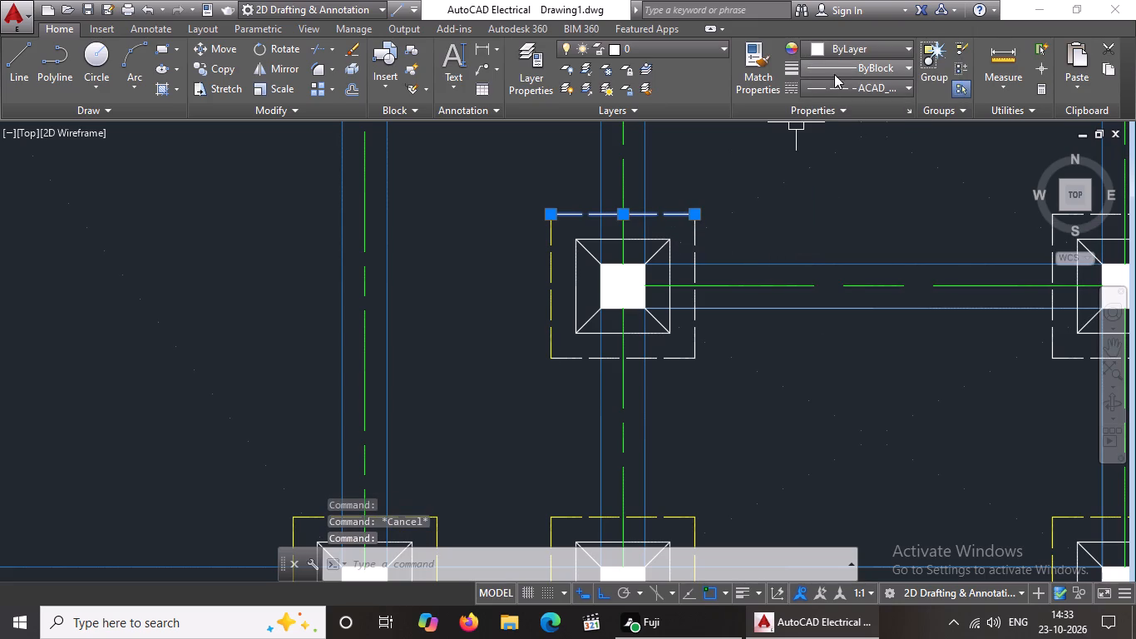
pyautogui.click(837, 45)
pyautogui.click(829, 212)
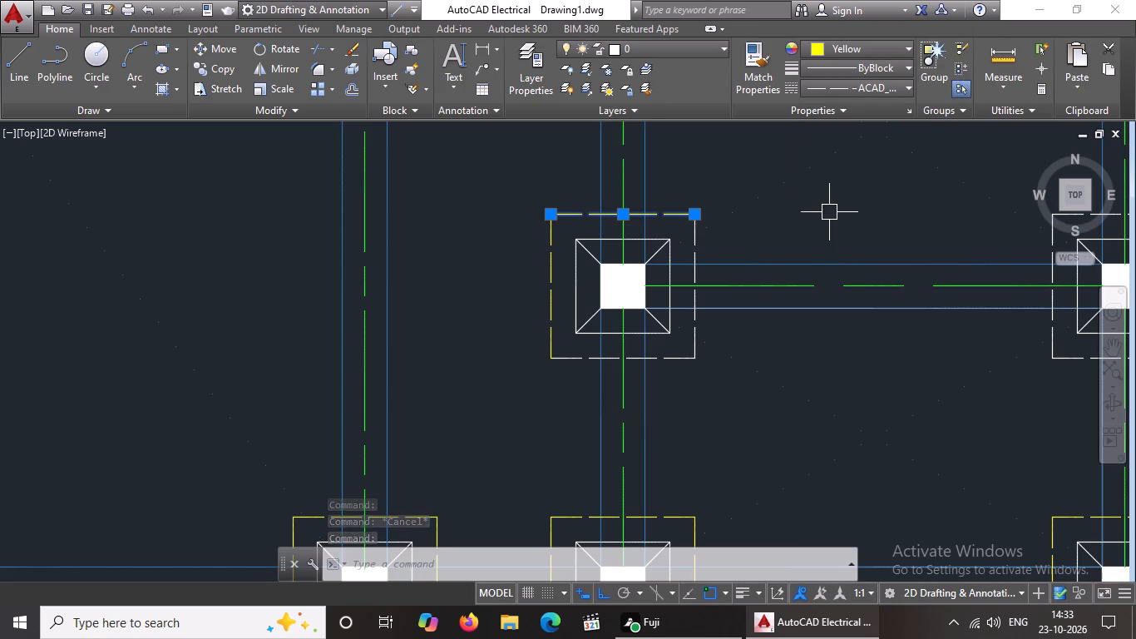
pyautogui.scroll(-4, 829, 212)
pyautogui.scroll(4, 810, 225)
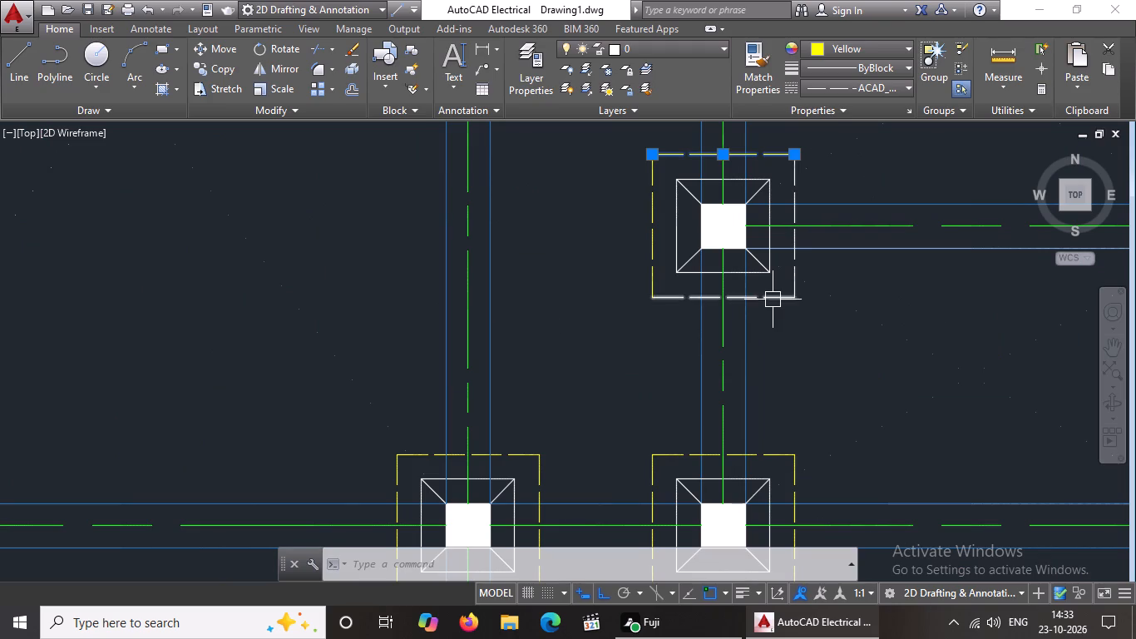
# Recolour the dashed south and east outer edge lines of the west footing in the fourth row from the south yellow.
pyautogui.click(773, 297)
pyautogui.click(877, 42)
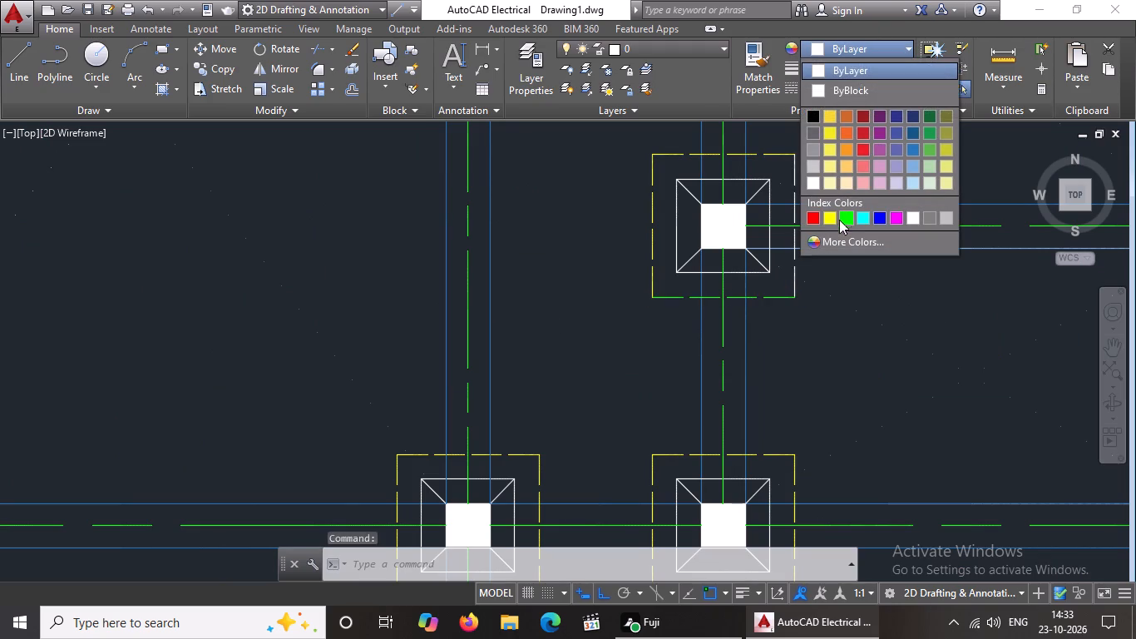
pyautogui.click(830, 220)
pyautogui.click(799, 177)
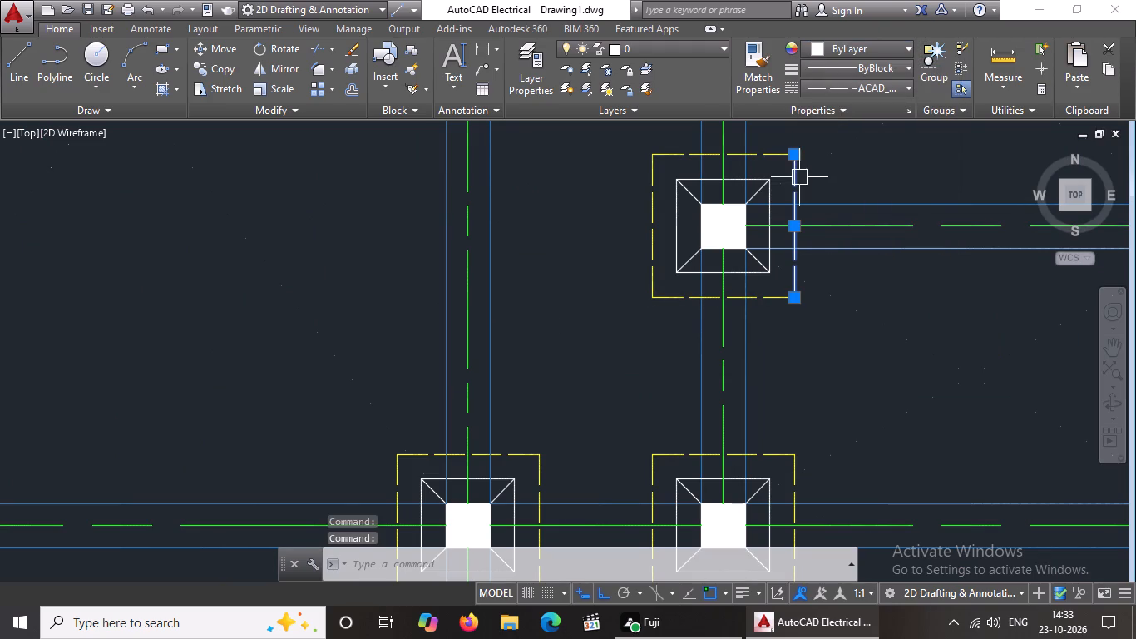
pyautogui.click(860, 41)
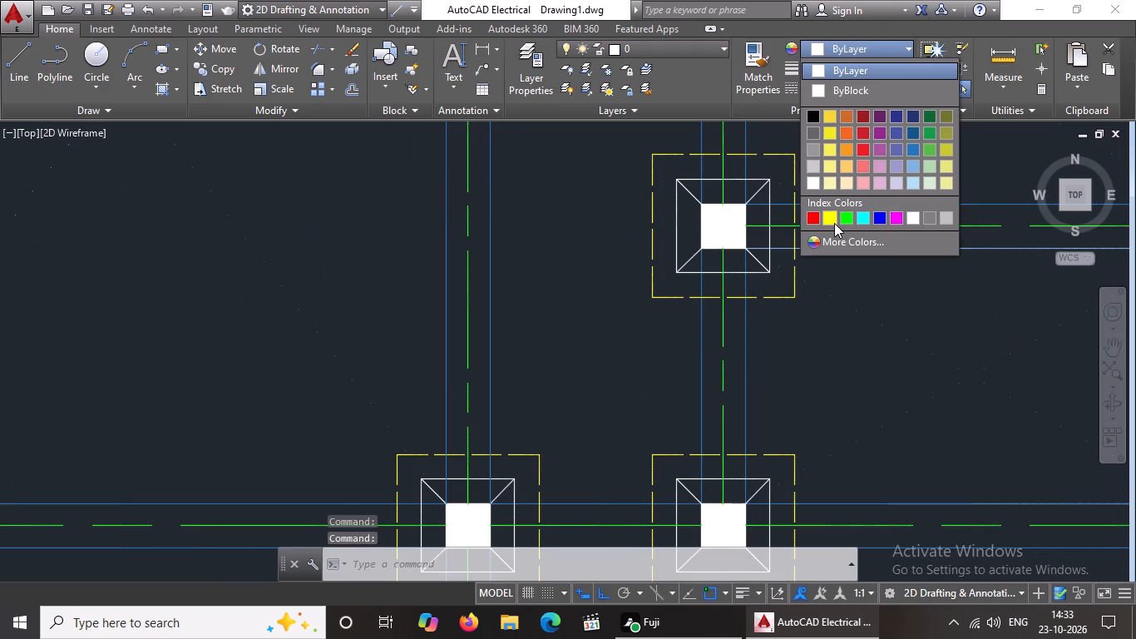
pyautogui.click(832, 223)
pyautogui.press('Escape')
# Recolour the dashed east and south outer edge lines of the east footing in the fourth row from the south yellow.
pyautogui.scroll(-3, 806, 270)
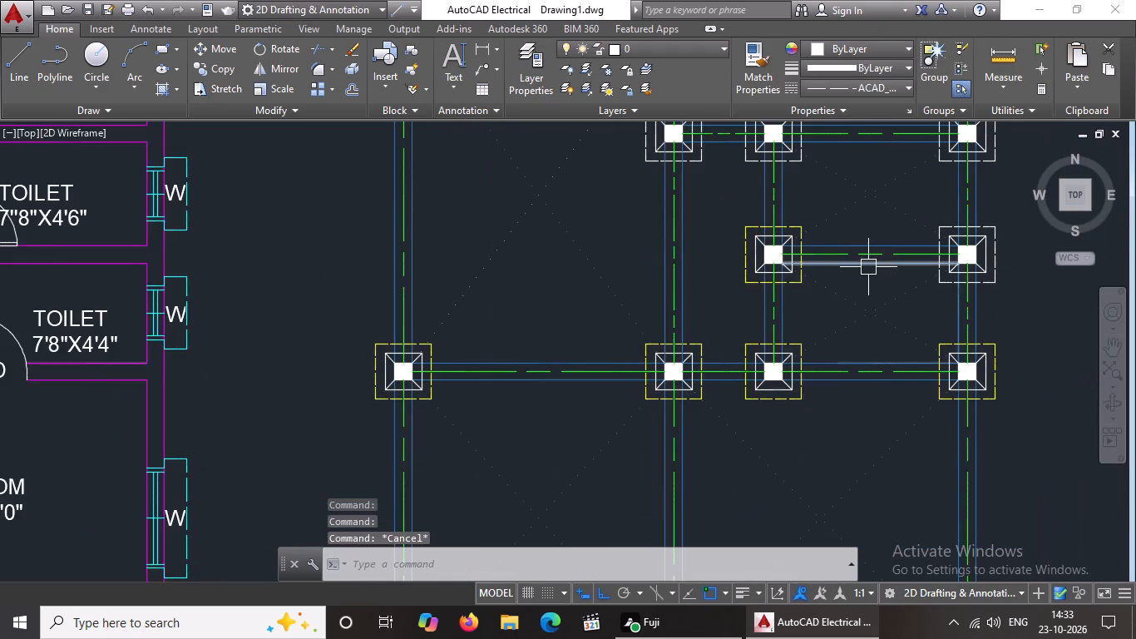
pyautogui.scroll(-1, 925, 281)
pyautogui.moveTo(956, 284); pyautogui.dragTo(848, 328, button='middle')
pyautogui.scroll(3, 835, 319)
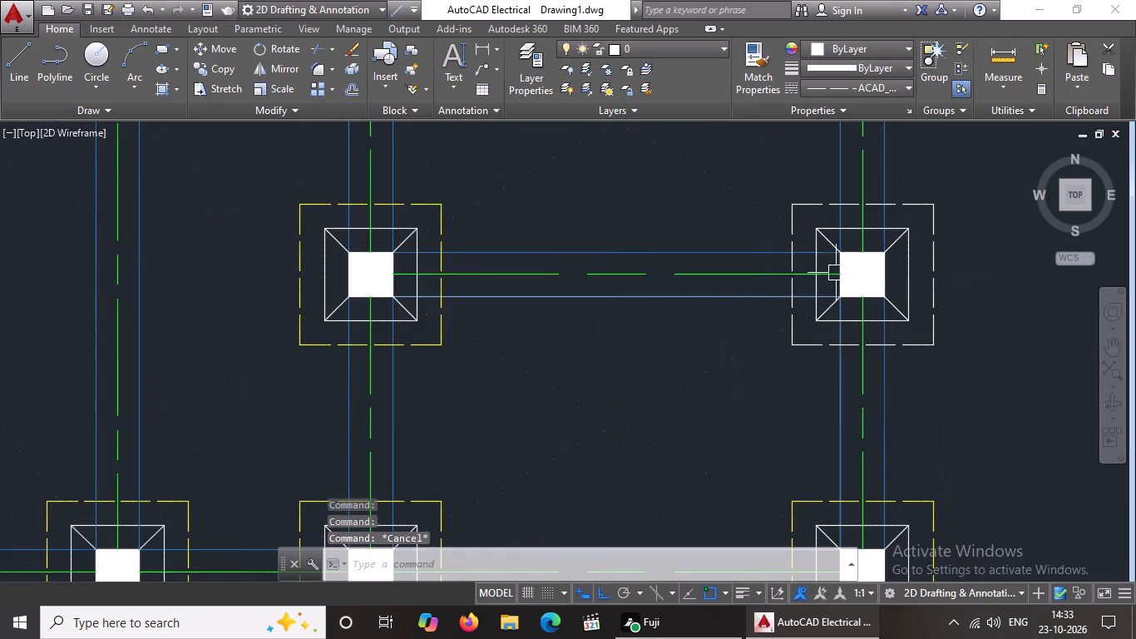
pyautogui.click(805, 352)
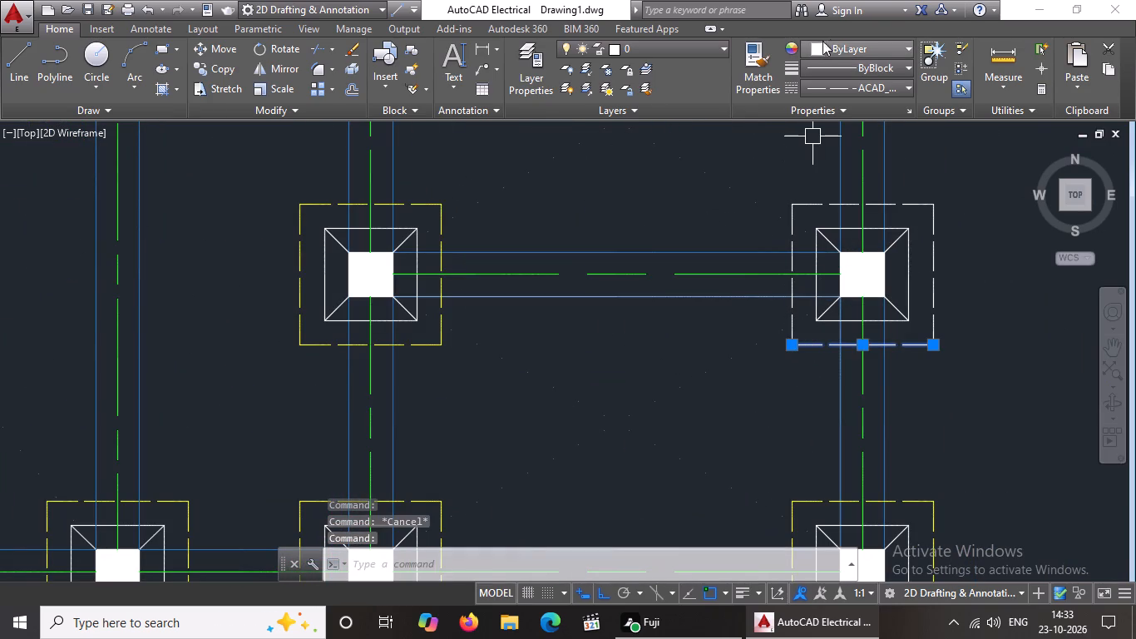
pyautogui.click(832, 42)
pyautogui.click(830, 207)
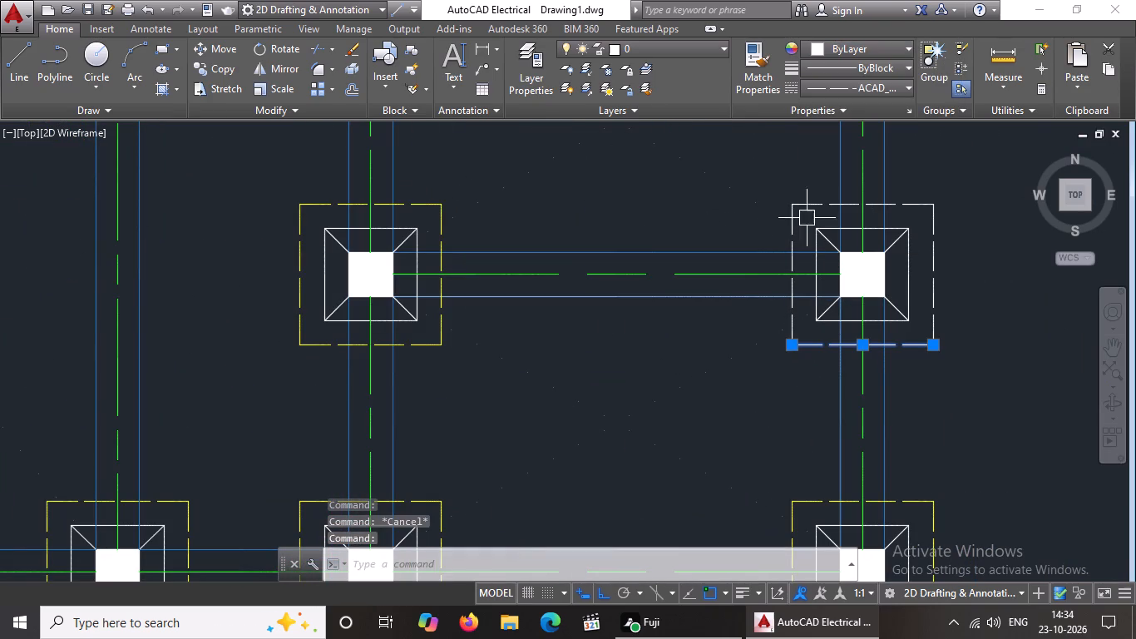
pyautogui.click(936, 237)
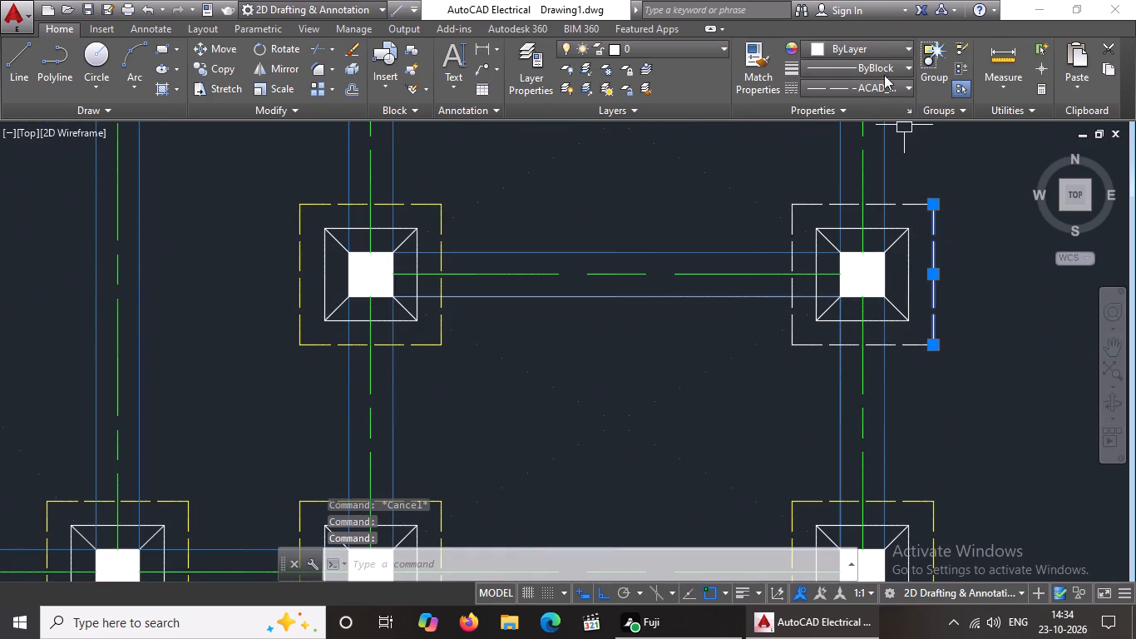
pyautogui.click(870, 47)
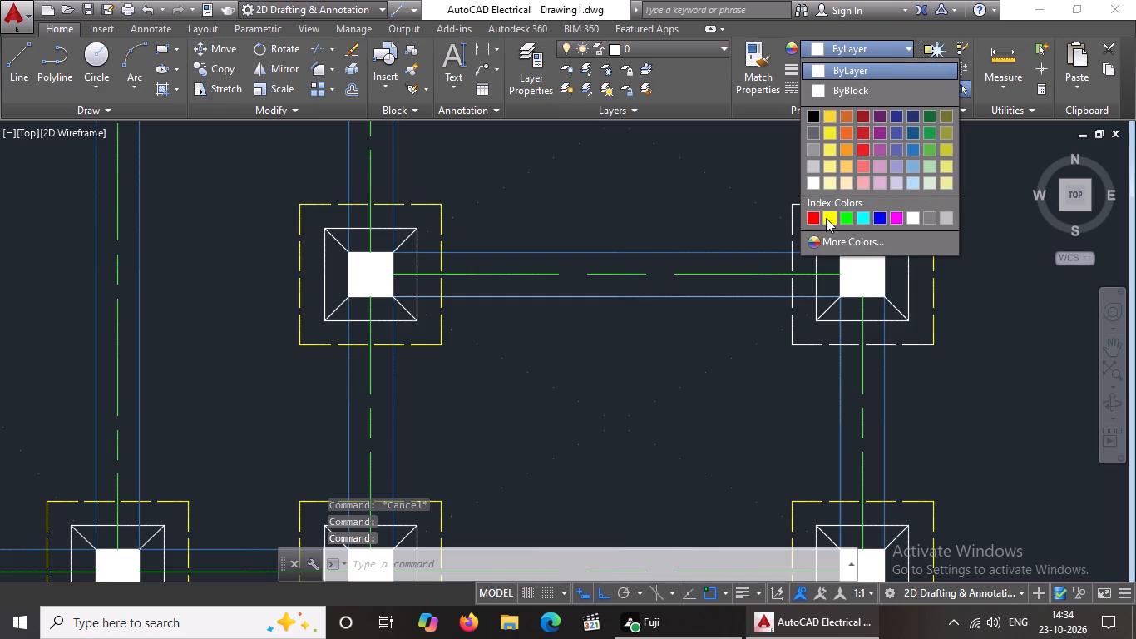
pyautogui.click(826, 217)
pyautogui.press('Escape')
pyautogui.click(920, 341)
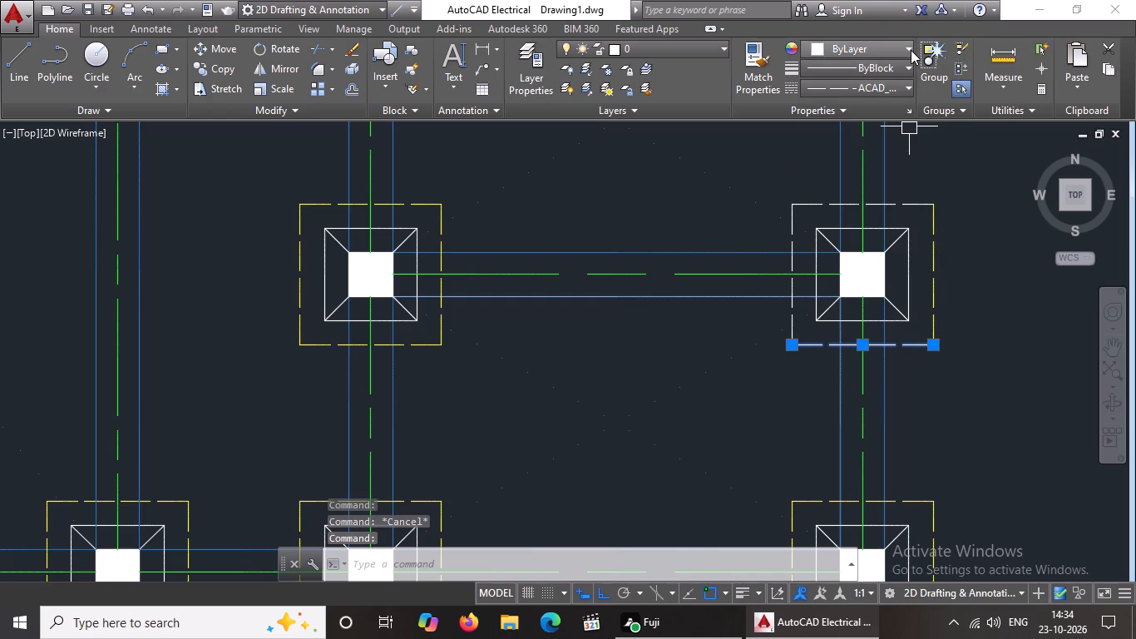
pyautogui.click(911, 49)
pyautogui.click(829, 215)
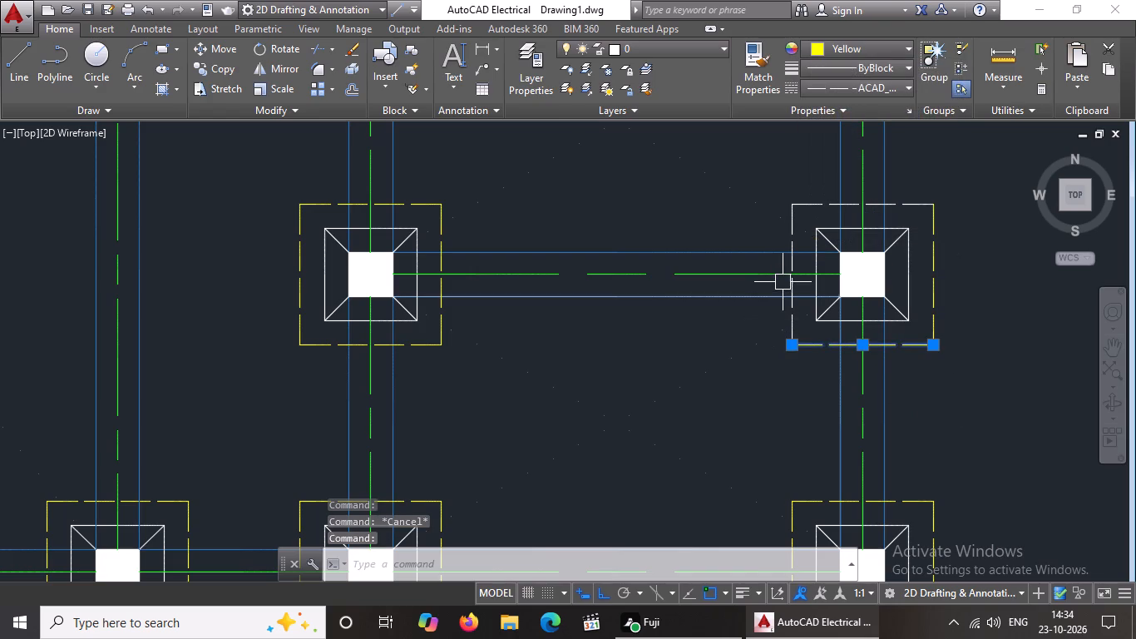
pyautogui.press('Escape')
# Recolour the dashed west and north outer edge lines of the fourth row's east footing yellow.
pyautogui.click(793, 239)
pyautogui.click(827, 49)
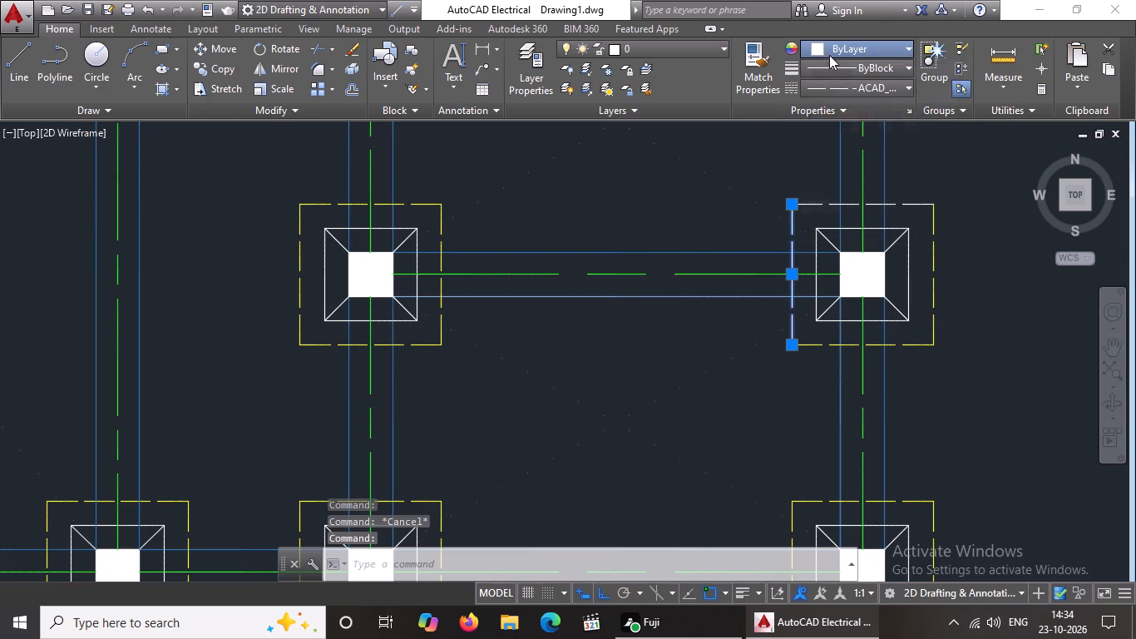
pyautogui.click(827, 213)
pyautogui.press('Escape')
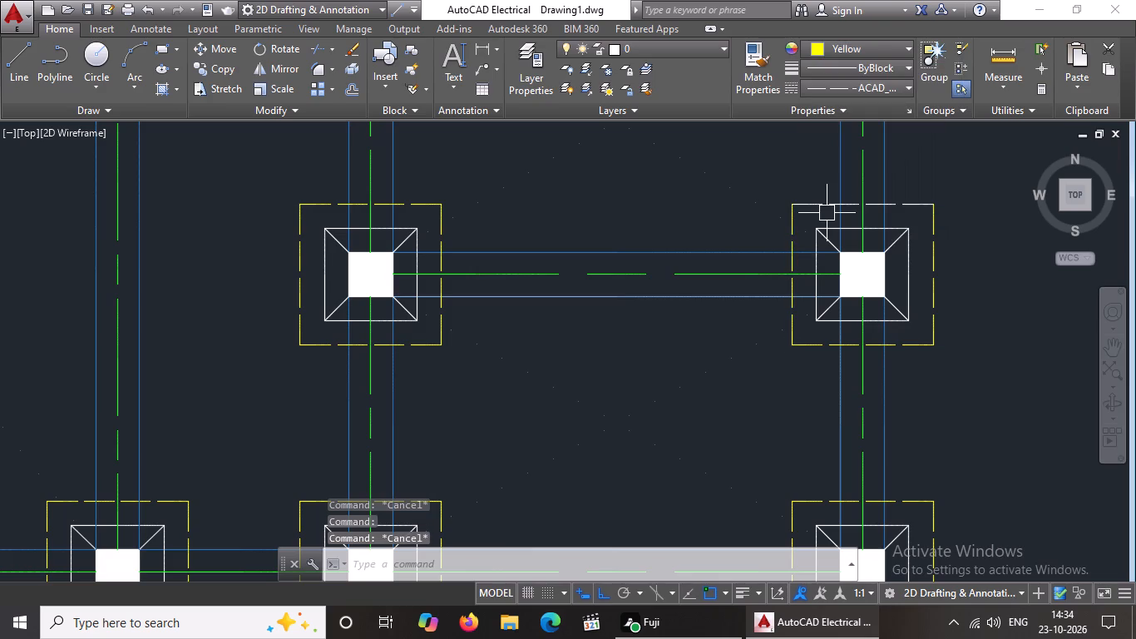
pyautogui.click(915, 203)
pyautogui.click(872, 46)
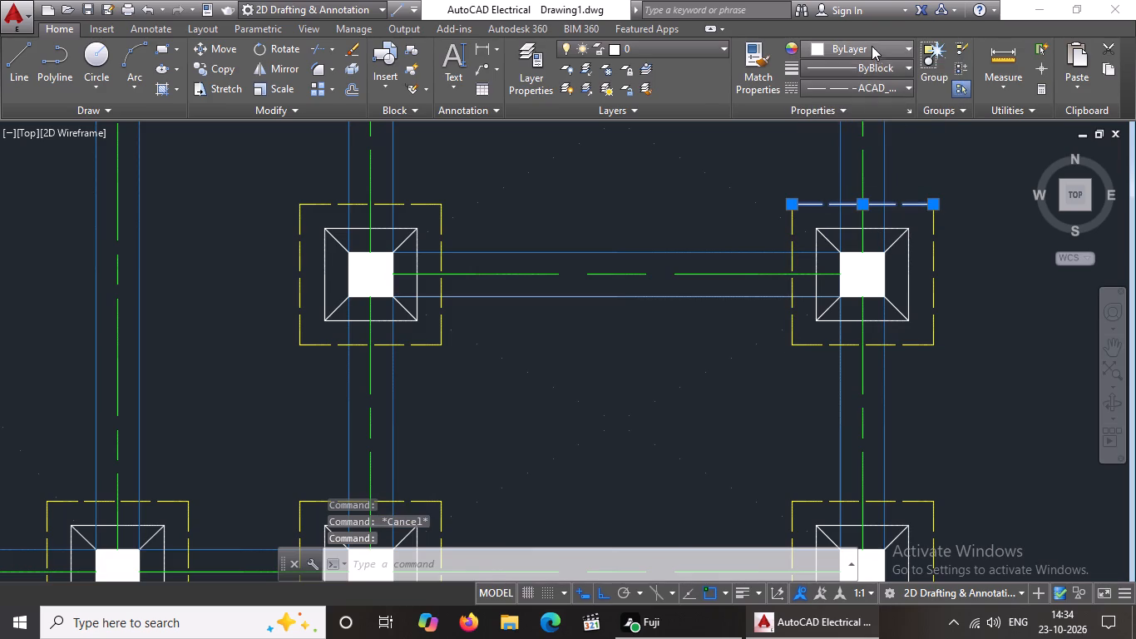
pyautogui.click(835, 217)
pyautogui.scroll(-1, 834, 227)
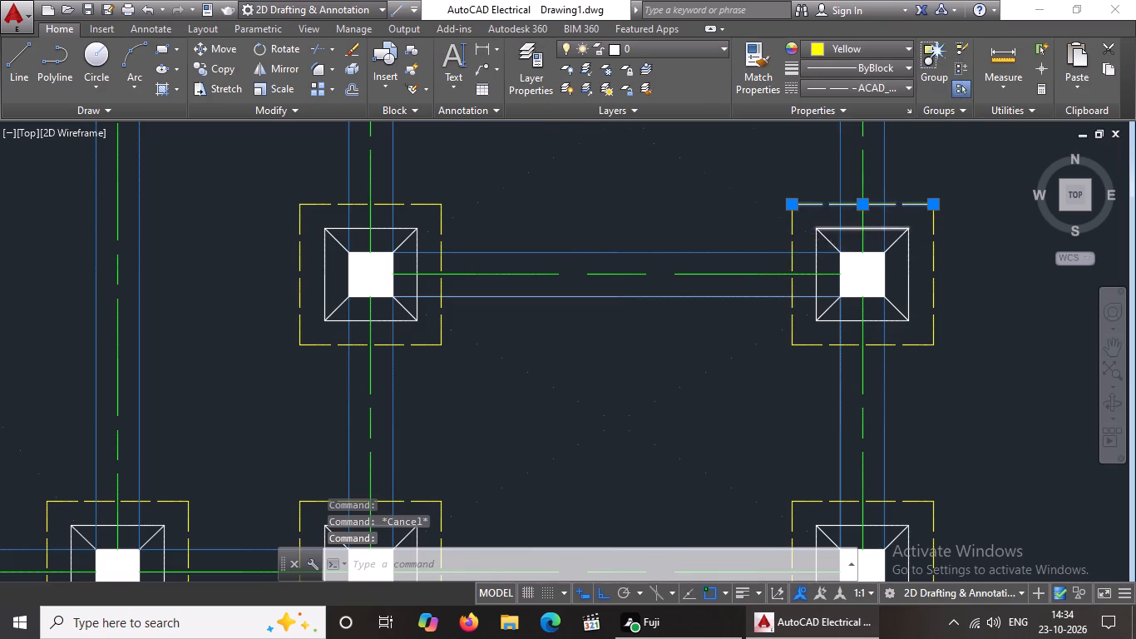
pyautogui.press('Escape')
# With Ortho off, draw the narrow interior bay's diagonal from its southwest column's northeast corner to its northeast column's southwest corner.
pyautogui.scroll(-3, 913, 224)
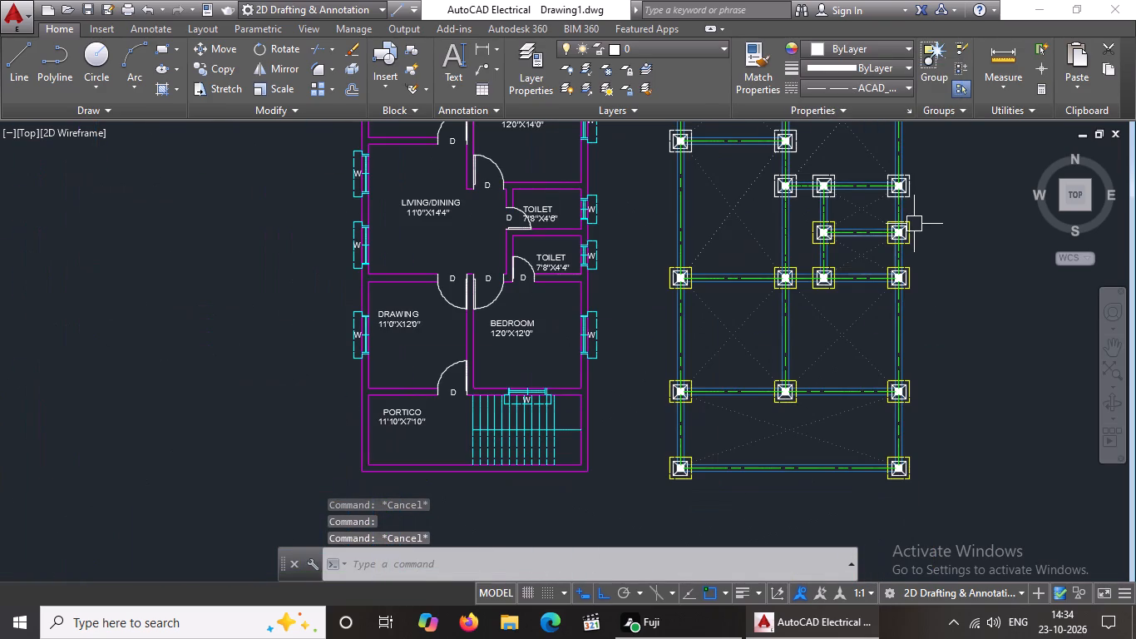
pyautogui.moveTo(808, 201); pyautogui.dragTo(747, 290, button='middle')
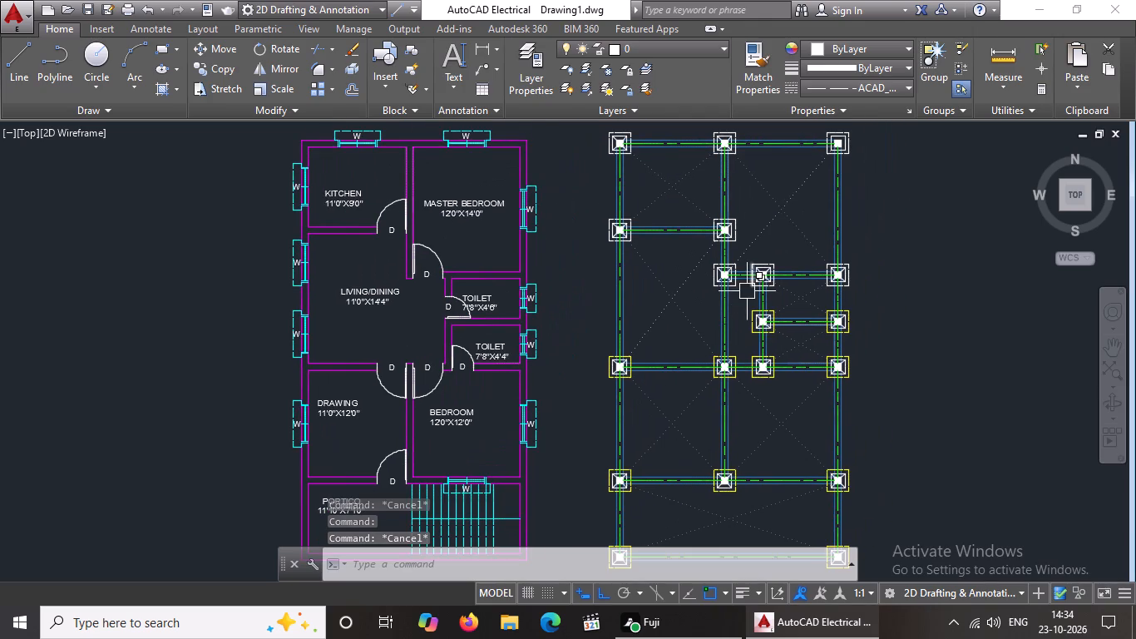
pyautogui.scroll(3, 758, 340)
pyautogui.press('Escape')
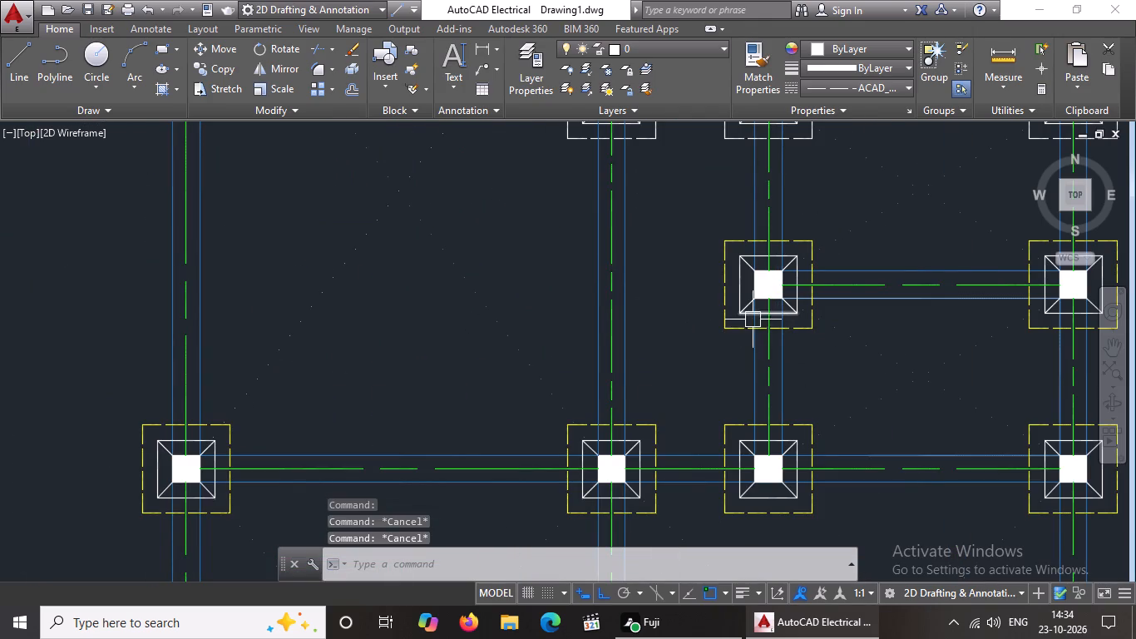
pyautogui.click(15, 67)
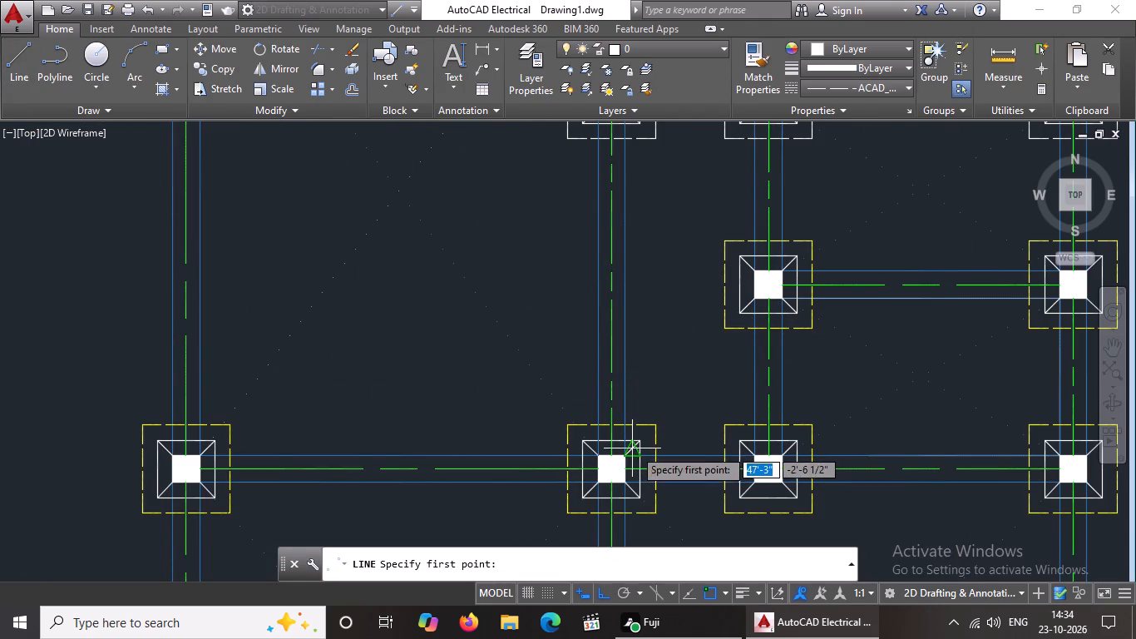
pyautogui.click(628, 458)
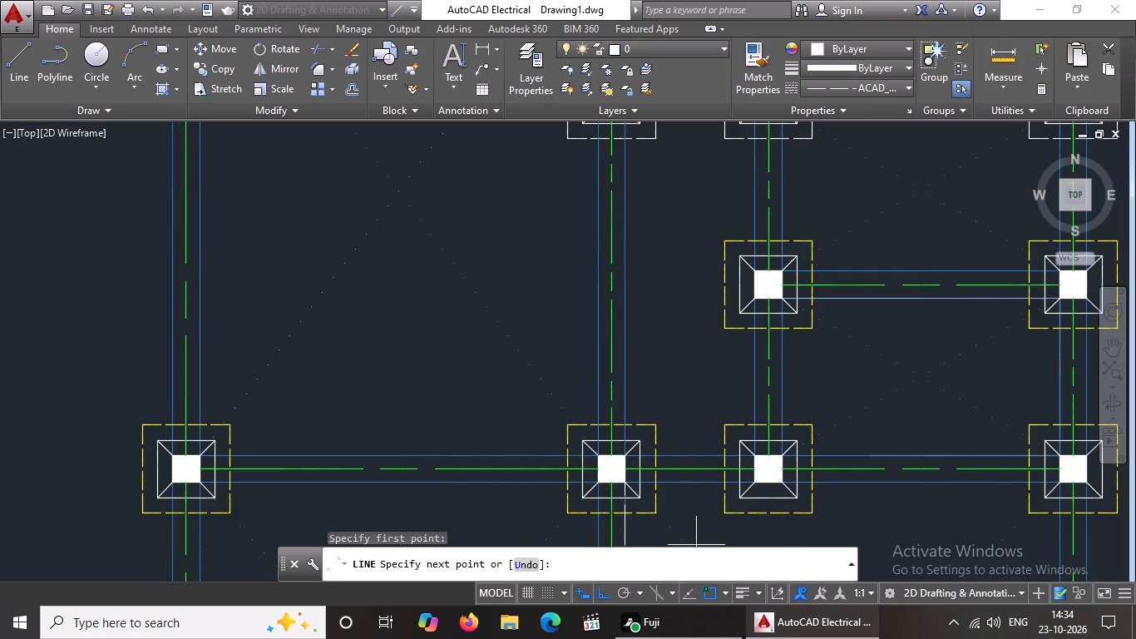
pyautogui.click(607, 590)
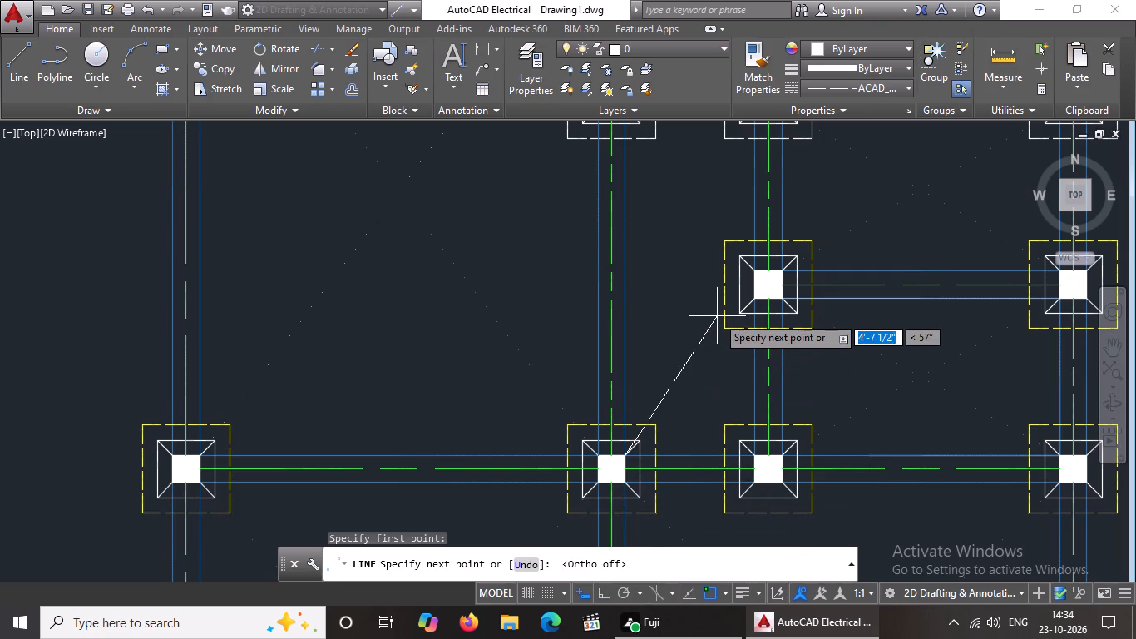
pyautogui.moveTo(701, 319); pyautogui.dragTo(675, 450, button='middle')
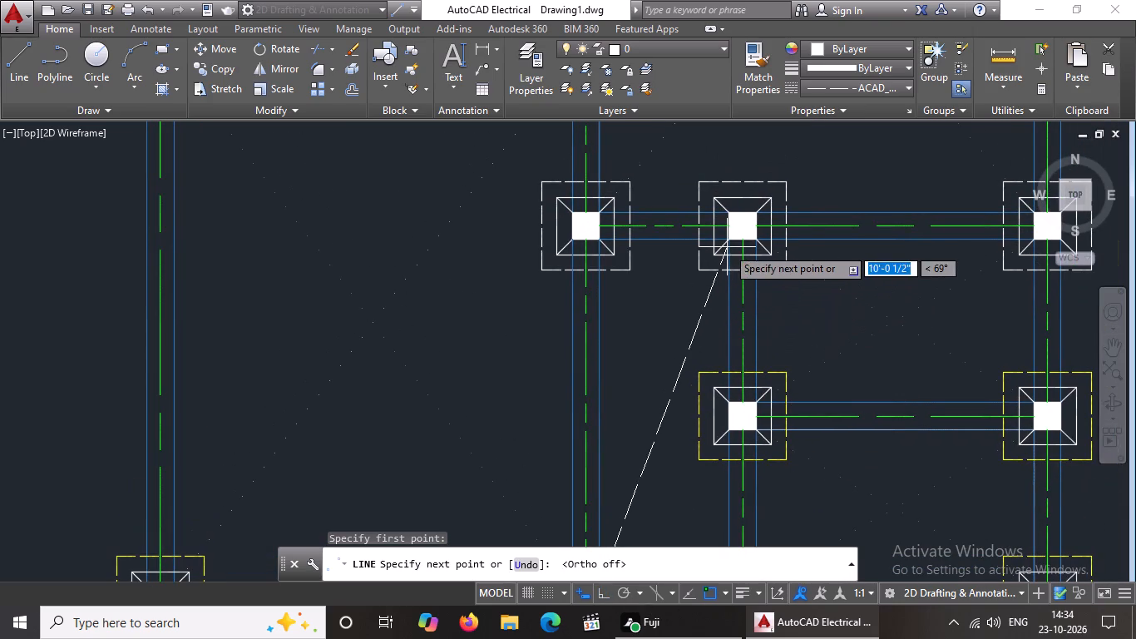
pyautogui.click(729, 234)
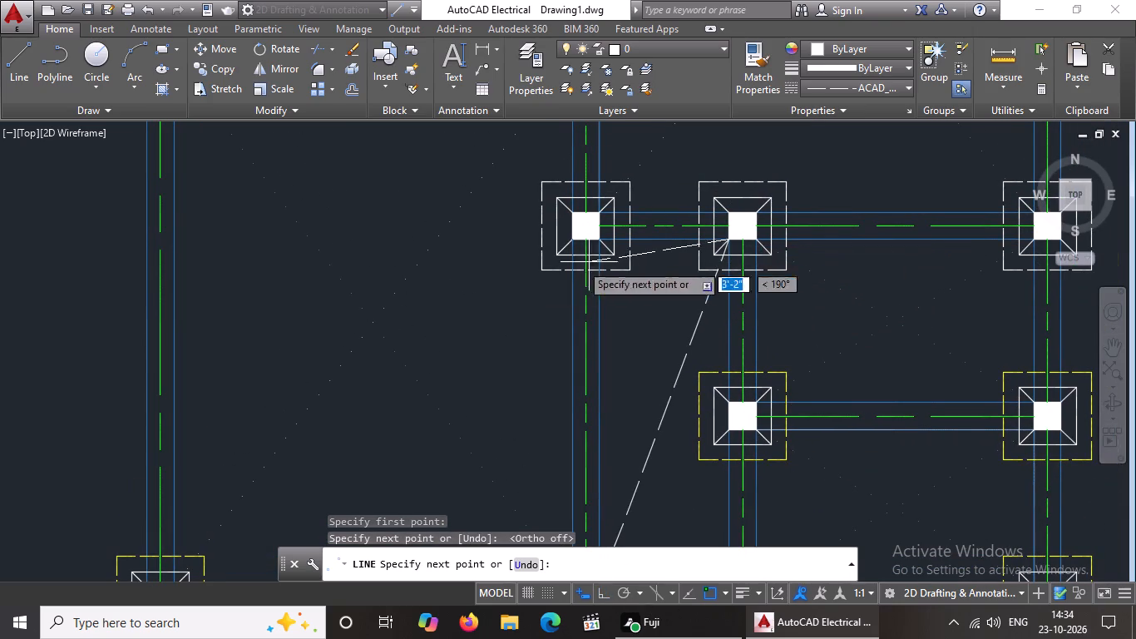
pyautogui.press('Escape')
# Draw the narrow bay's opposite diagonal from its northwest column's southeast corner to its southeast column's northwest corner.
pyautogui.press('l')
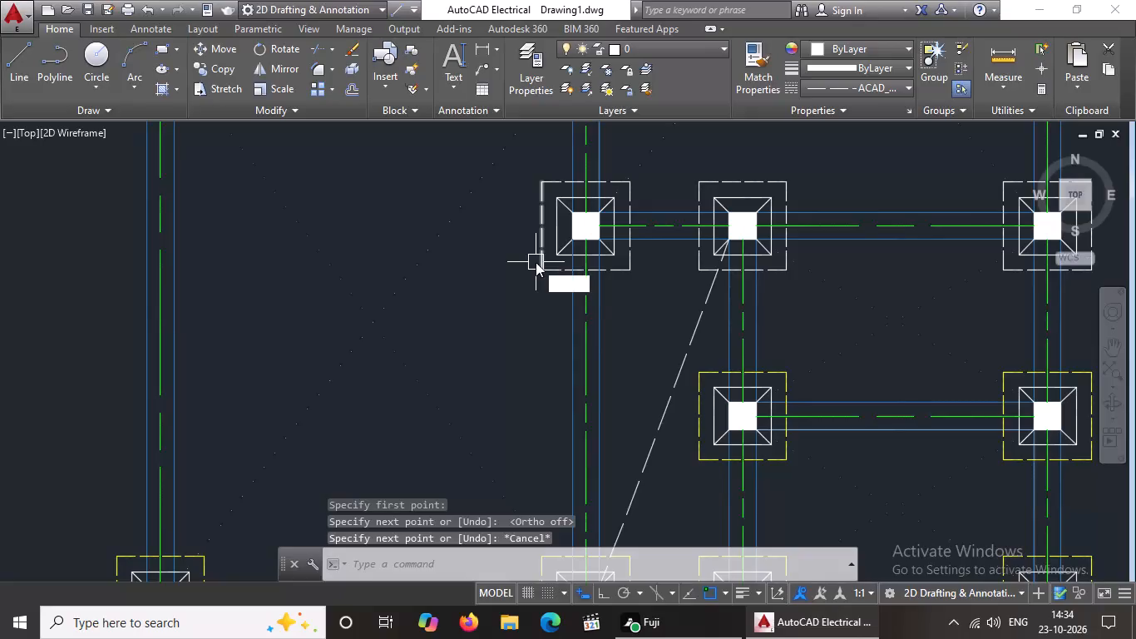
pyautogui.press('Return')
pyautogui.click(601, 238)
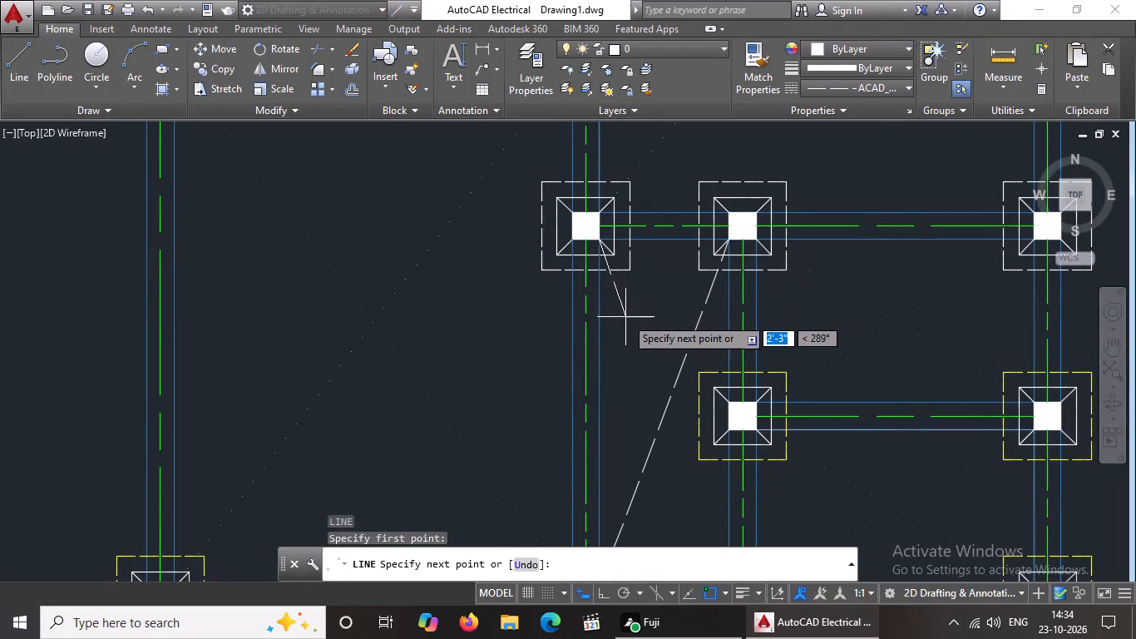
pyautogui.scroll(-2, 627, 319)
pyautogui.scroll(3, 672, 440)
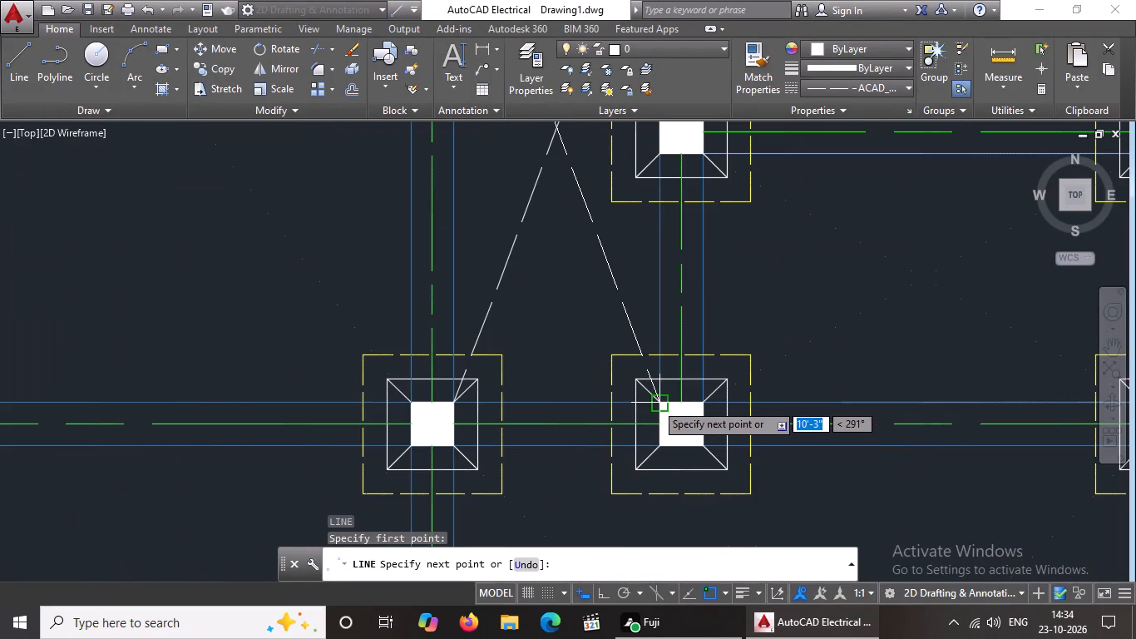
pyautogui.click(656, 401)
pyautogui.scroll(-2, 658, 397)
pyautogui.press('Escape')
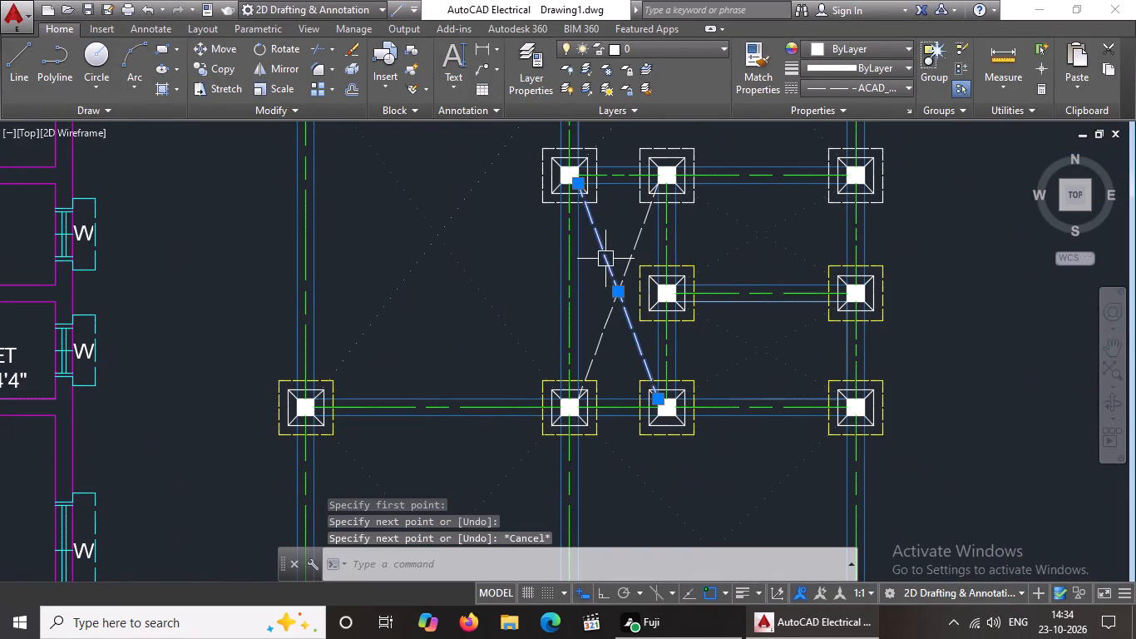
# Set the linetype of both new diagonals in the narrow bay to the dotted ACAD_ISO07W100.
pyautogui.click(605, 259)
pyautogui.click(871, 83)
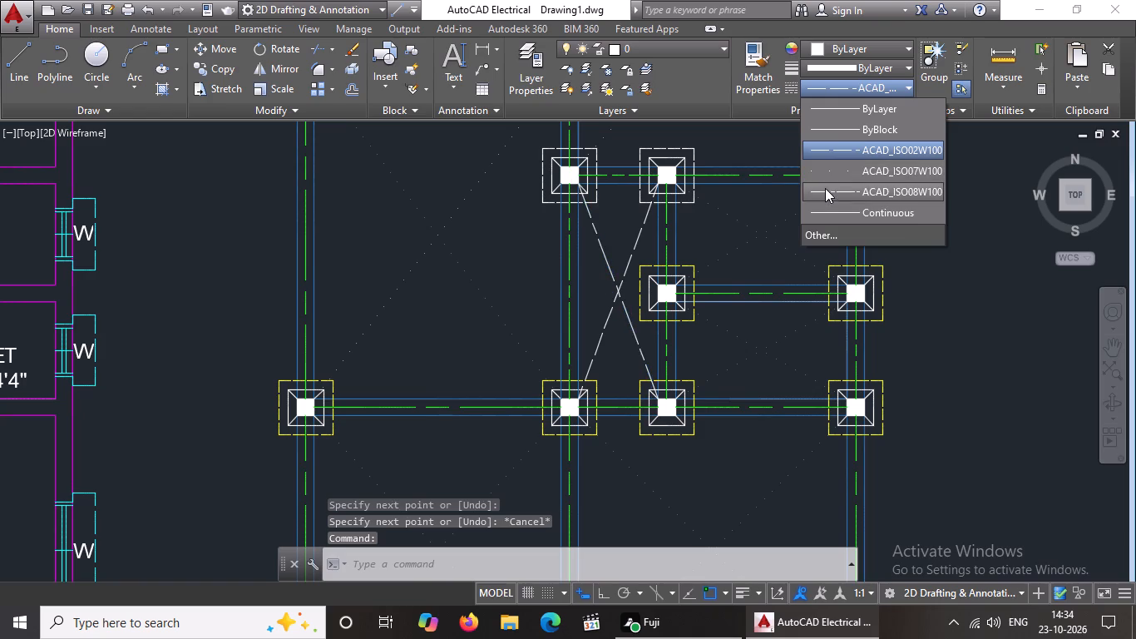
pyautogui.click(834, 172)
pyautogui.click(630, 247)
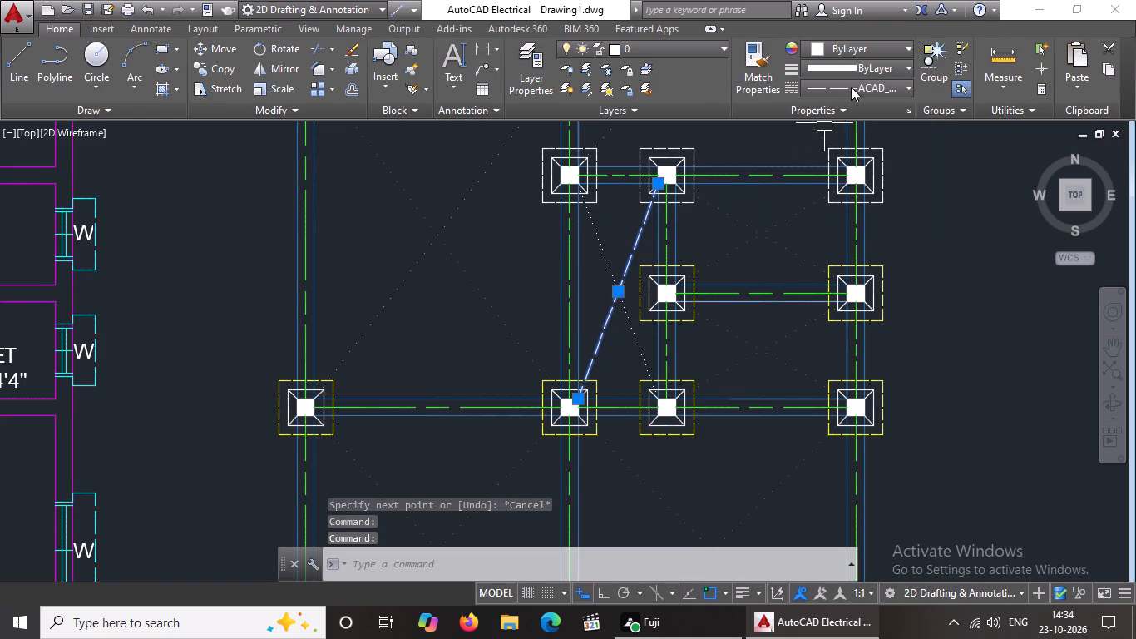
pyautogui.click(852, 86)
pyautogui.click(832, 166)
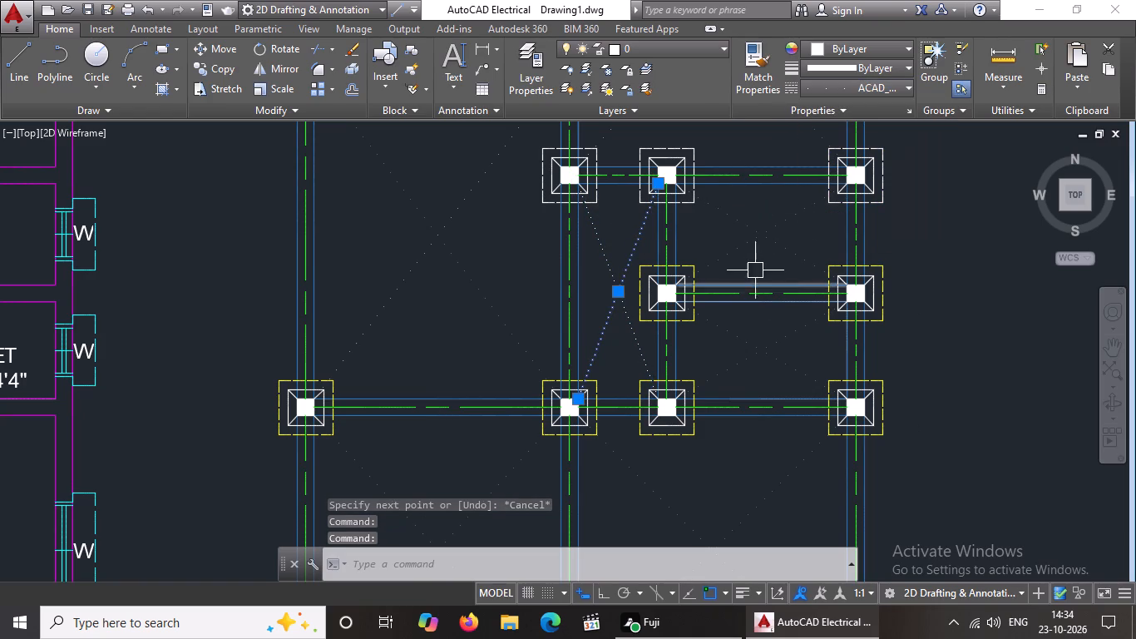
# Set the linetype scale of the narrow bay's southwest-to-northeast diagonal to 2.
pyautogui.rightClick(754, 261)
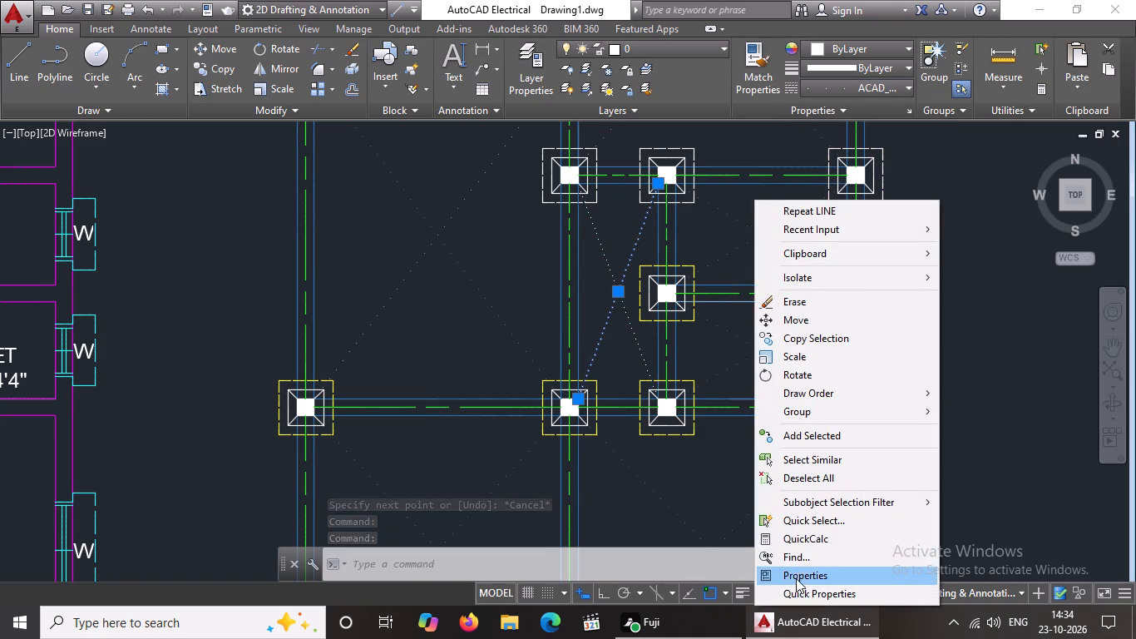
pyautogui.click(797, 572)
pyautogui.click(206, 240)
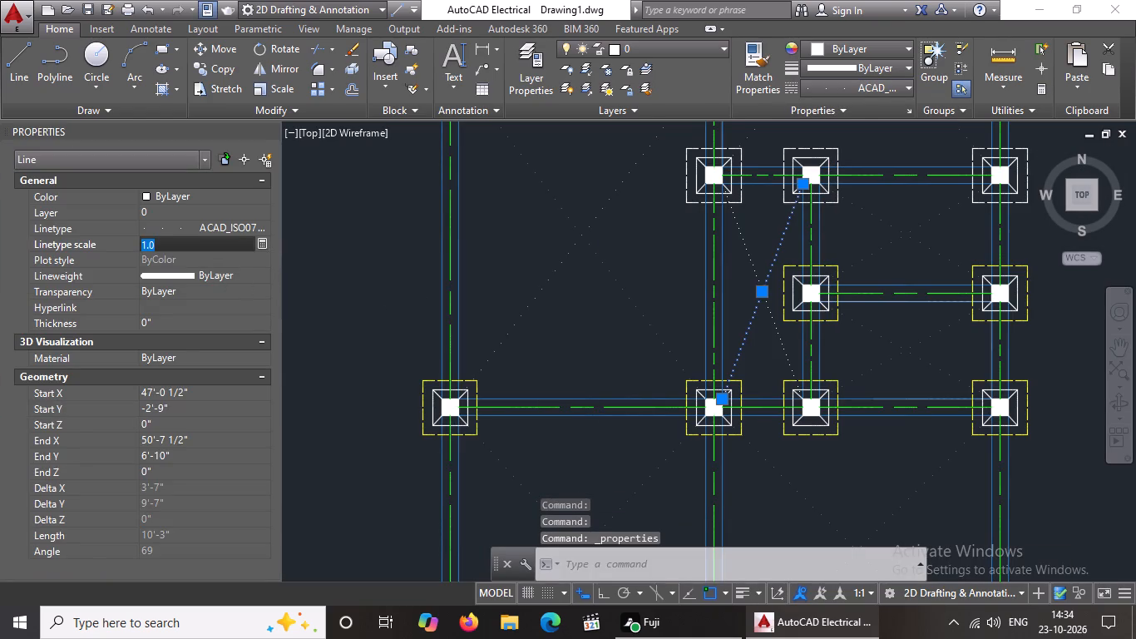
pyautogui.press('BackSpace')
pyautogui.press('BackSpace')
pyautogui.press('2')
pyautogui.press('Return')
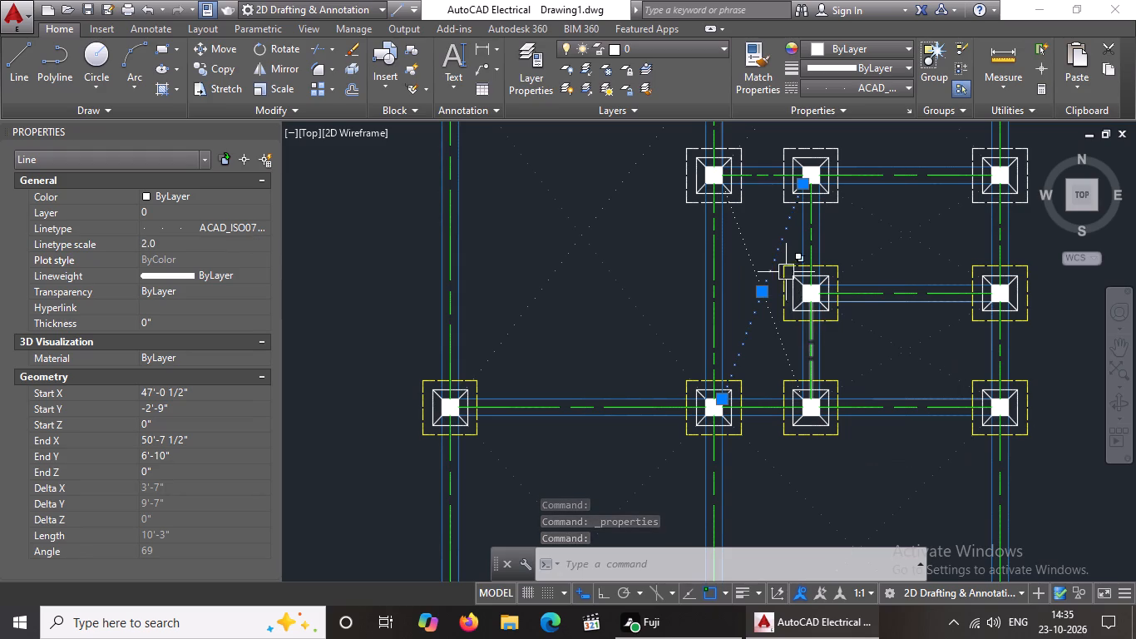
# Set the linetype scale of the narrow bay's northwest-to-southeast diagonal to 2.
pyautogui.click(750, 240)
pyautogui.click(178, 239)
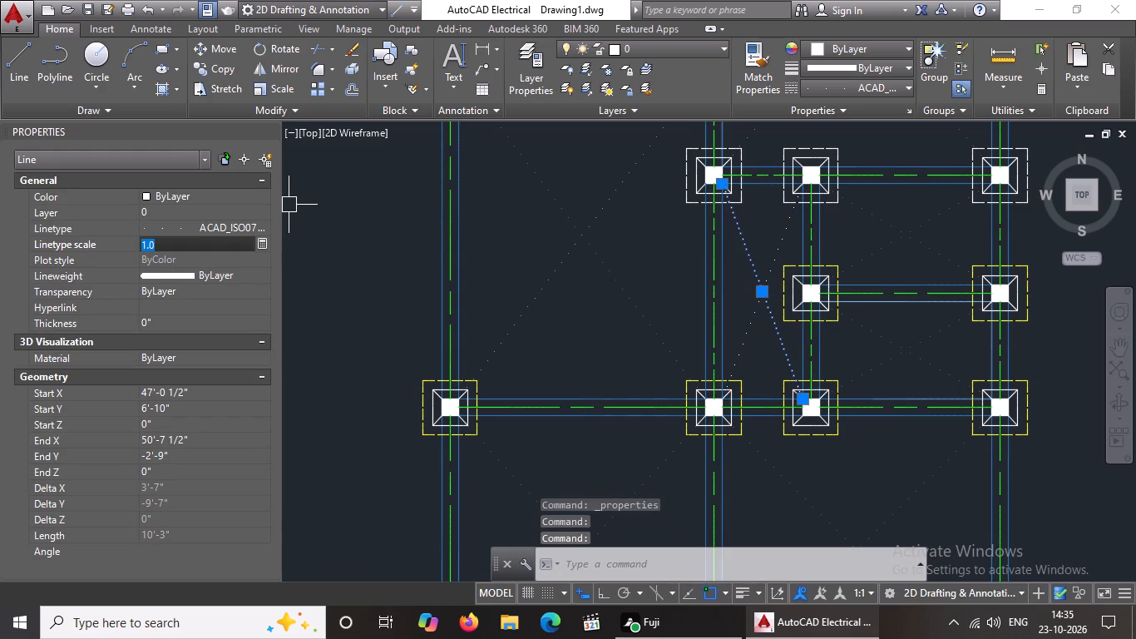
pyautogui.press('BackSpace')
pyautogui.press('BackSpace')
pyautogui.press('BackSpace')
pyautogui.press('2')
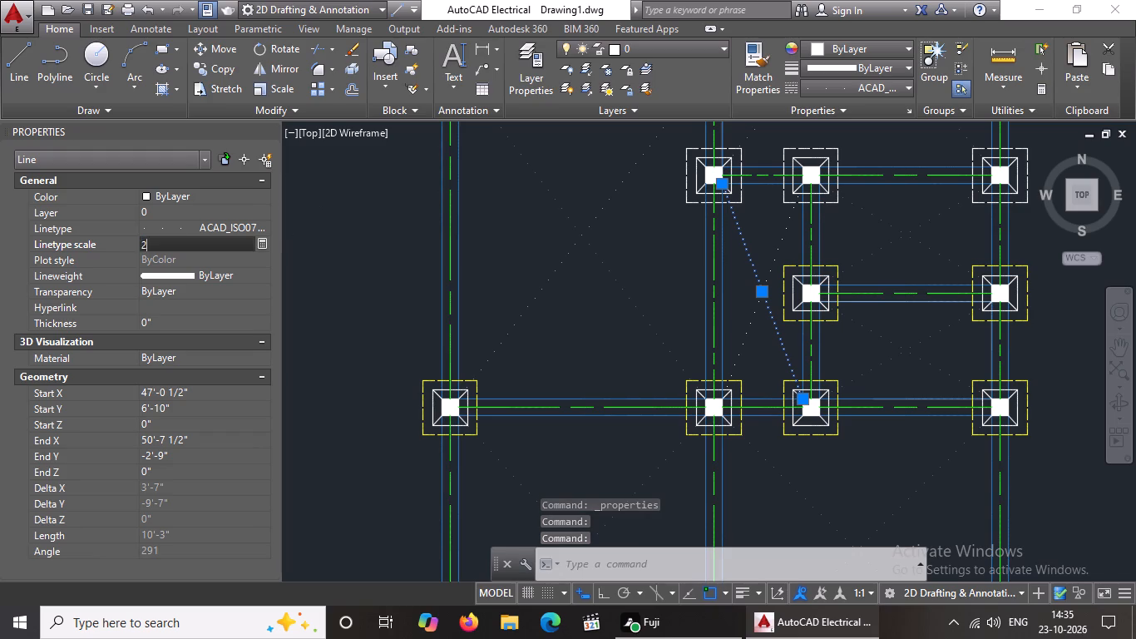
pyautogui.press('Return')
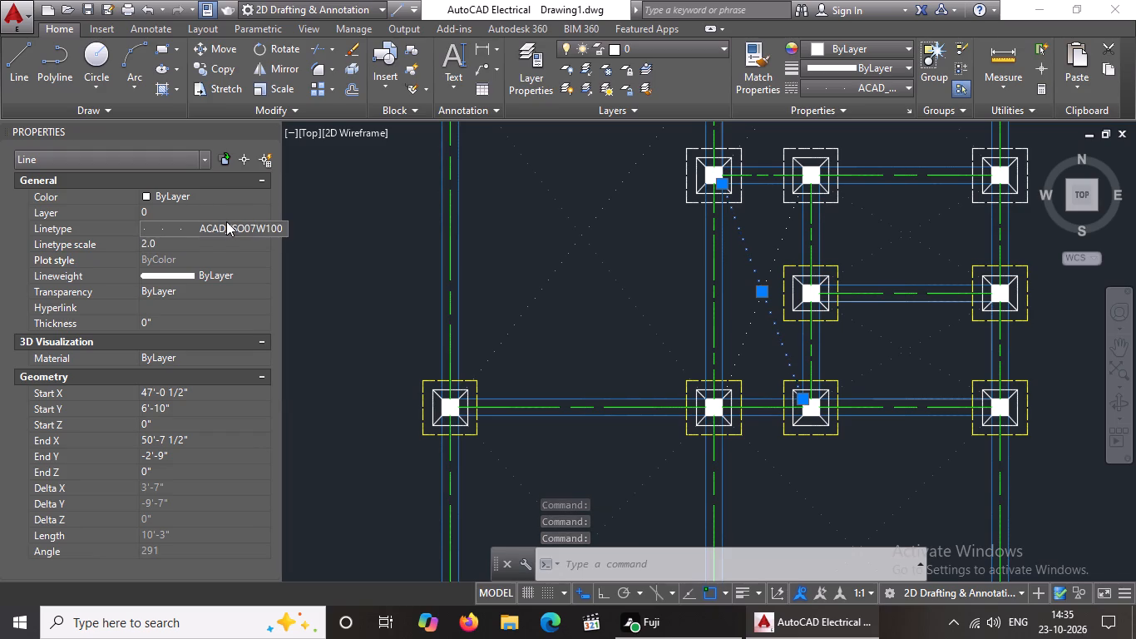
pyautogui.press('Escape')
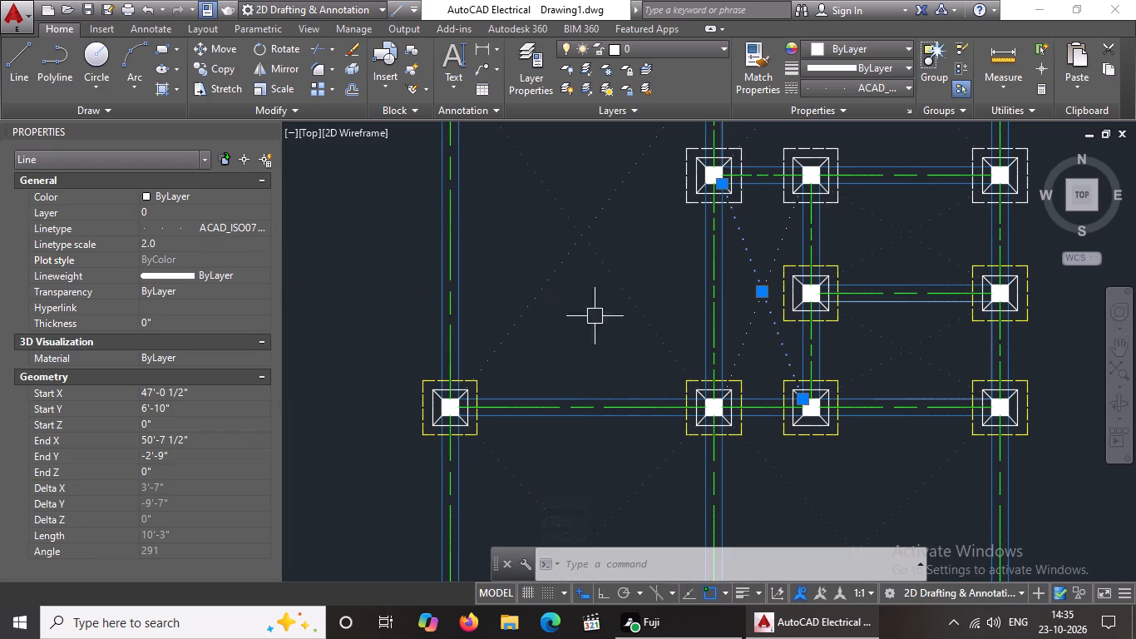
pyautogui.press('Escape')
# Recolour both diagonals of the narrow bay to the dark grey 99,100,102.
pyautogui.moveTo(822, 285); pyautogui.dragTo(724, 305, button='middle')
pyautogui.click(650, 250)
pyautogui.click(646, 262)
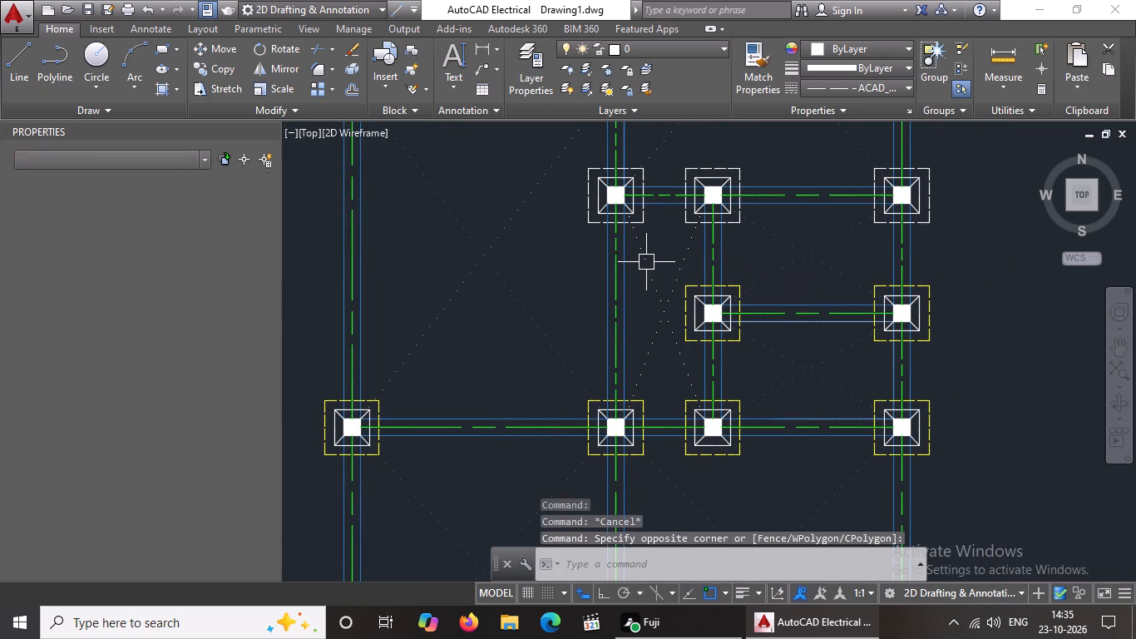
pyautogui.click(646, 262)
pyautogui.click(862, 53)
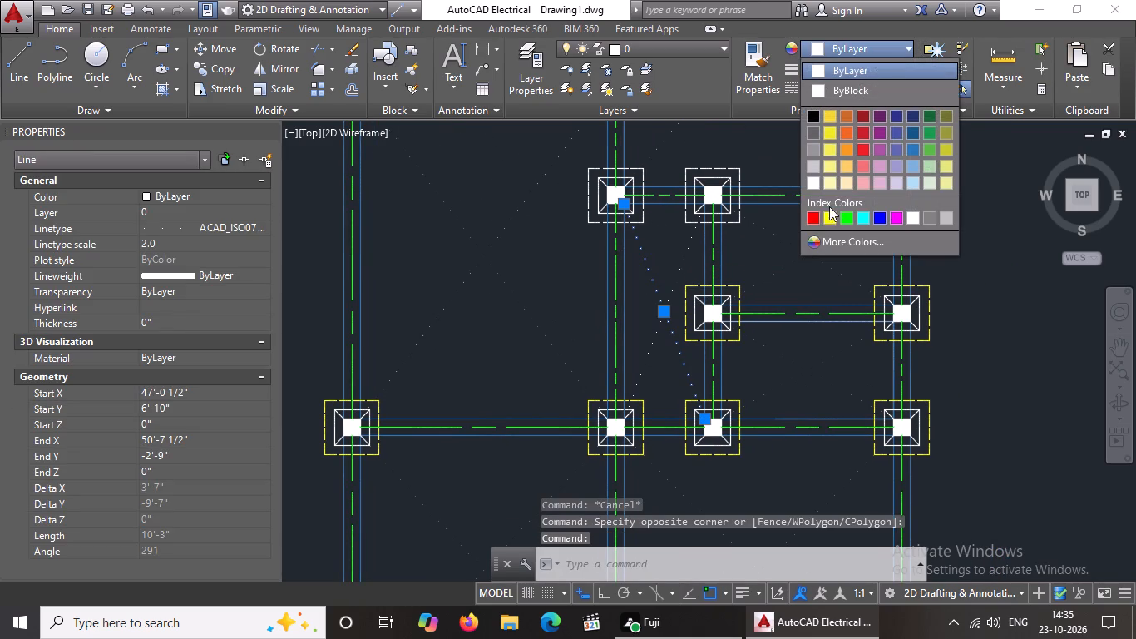
pyautogui.click(810, 129)
pyautogui.click(653, 351)
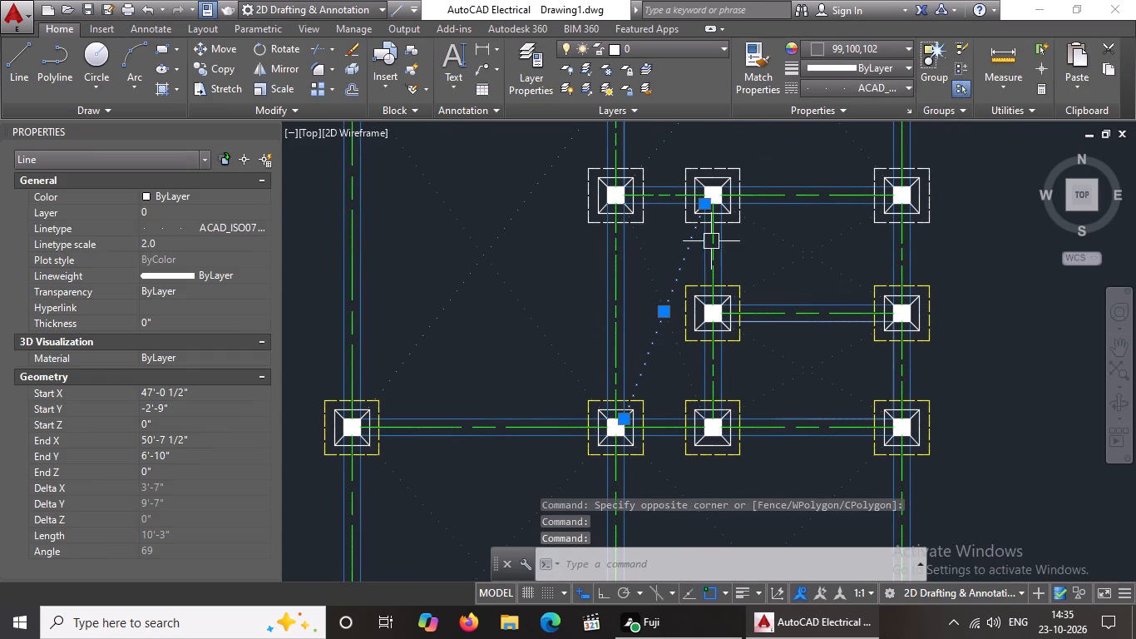
pyautogui.click(870, 50)
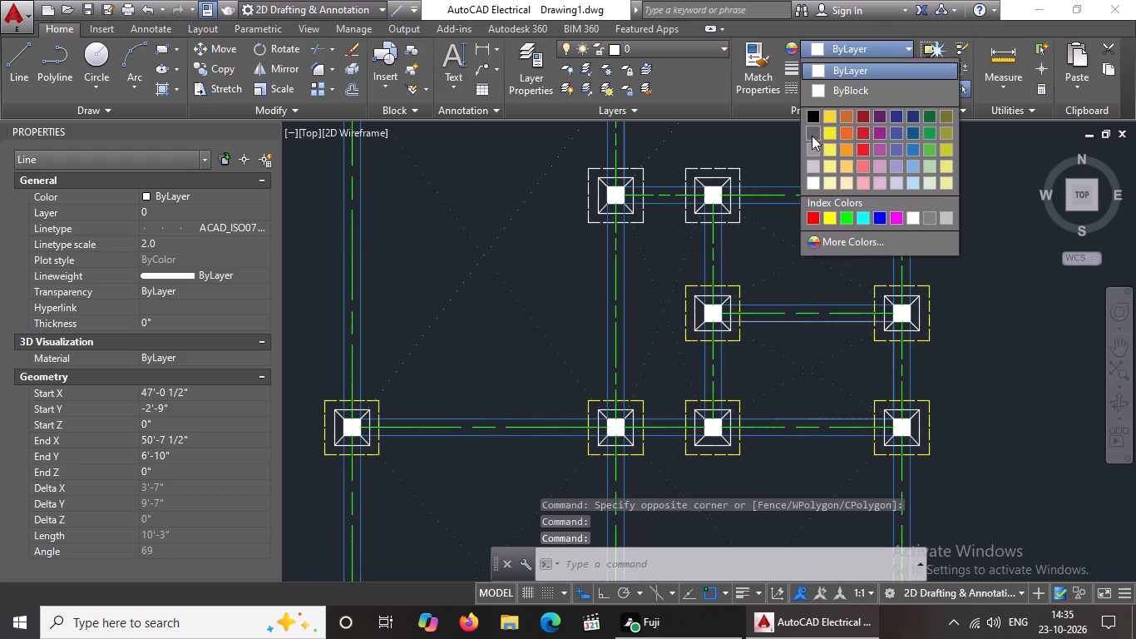
pyautogui.click(811, 129)
pyautogui.press('Escape')
# Recolour the south and east edges of the dashed footing outline at the narrow bay's northwest corner to yellow.
pyautogui.scroll(-2, 675, 328)
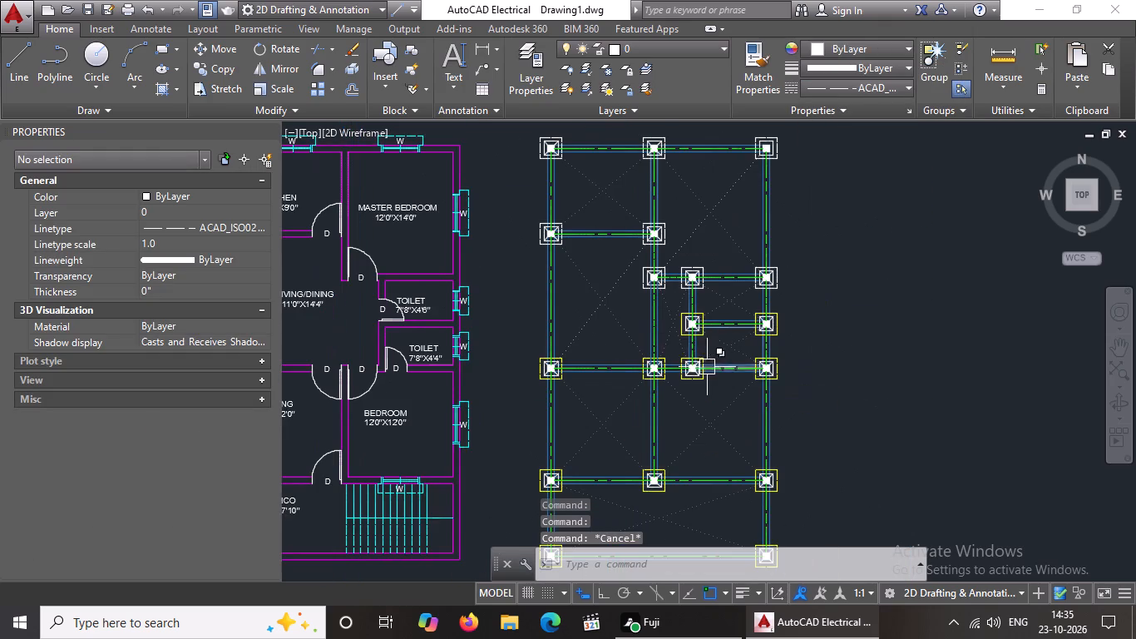
pyautogui.moveTo(704, 365); pyautogui.dragTo(669, 323, button='middle')
pyautogui.moveTo(679, 247); pyautogui.dragTo(665, 378, button='middle')
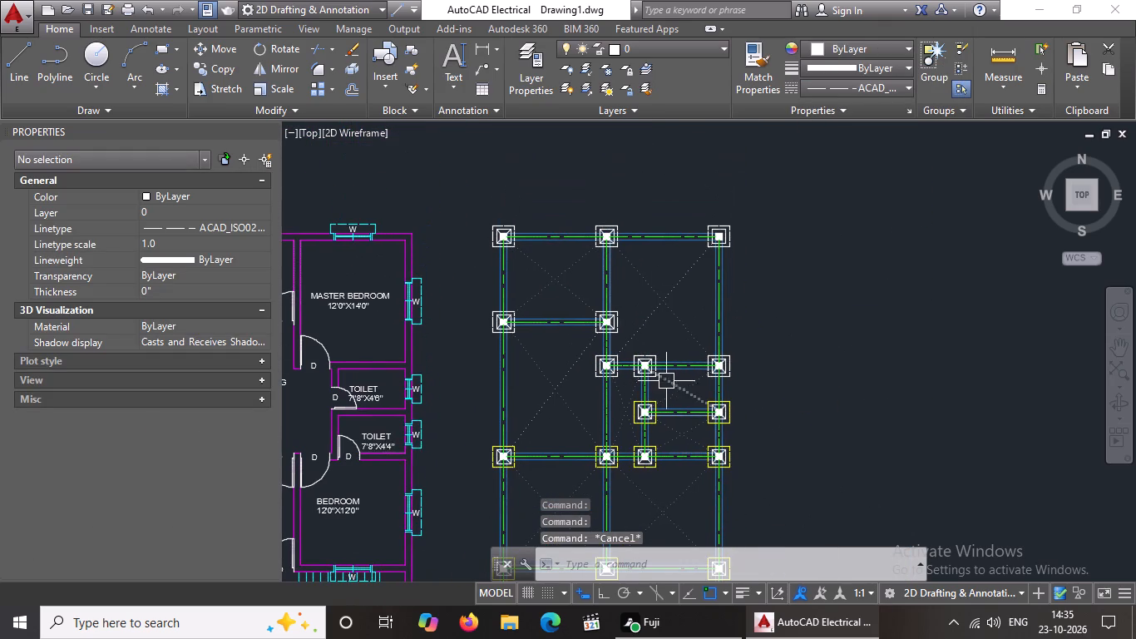
pyautogui.scroll(3, 673, 423)
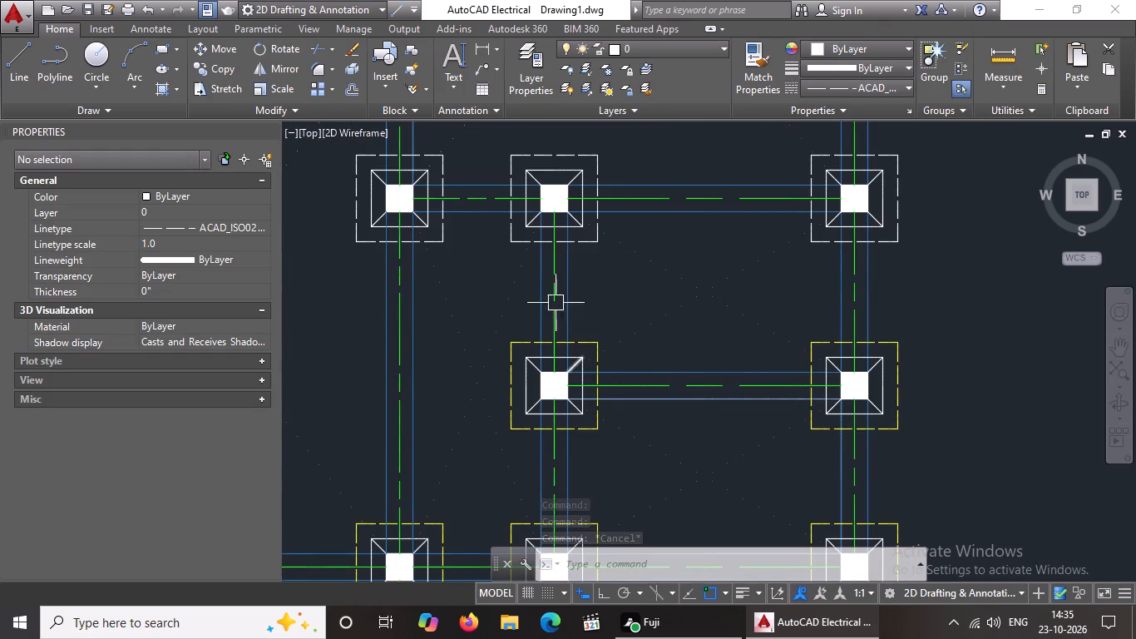
pyautogui.press('Escape')
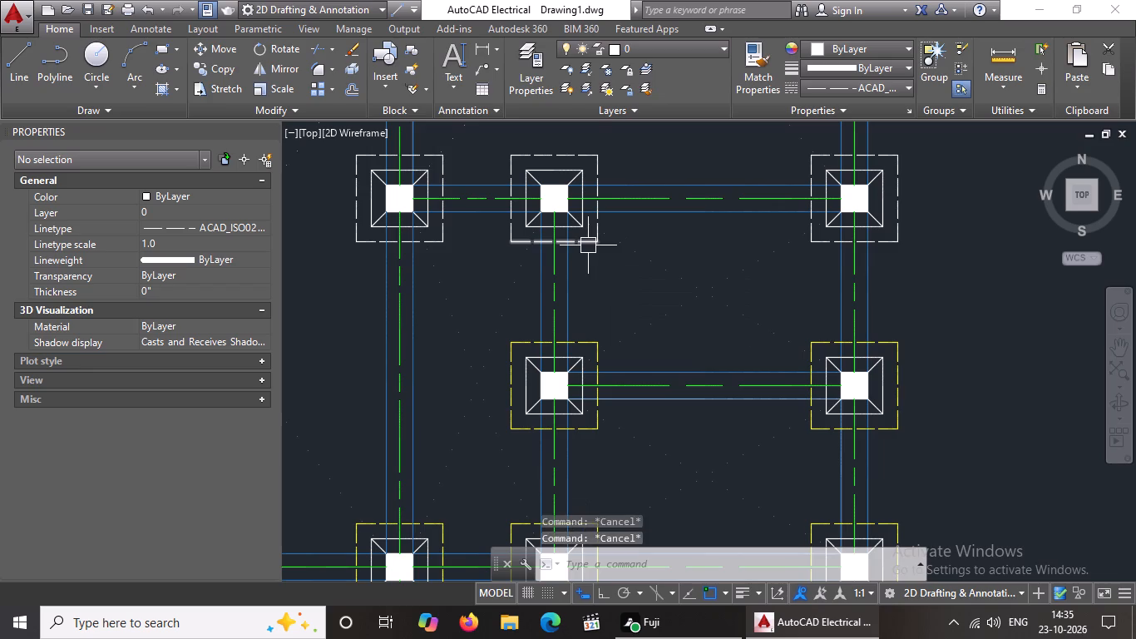
pyautogui.scroll(-2, 588, 245)
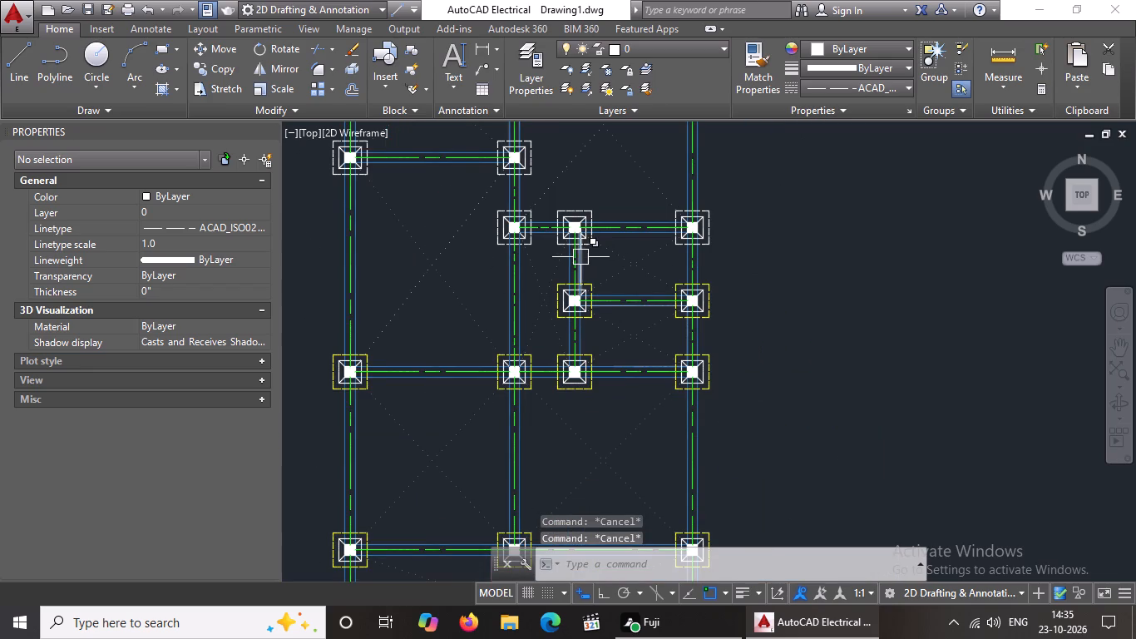
pyautogui.scroll(-2, 580, 257)
pyautogui.moveTo(604, 309); pyautogui.dragTo(589, 365, button='middle')
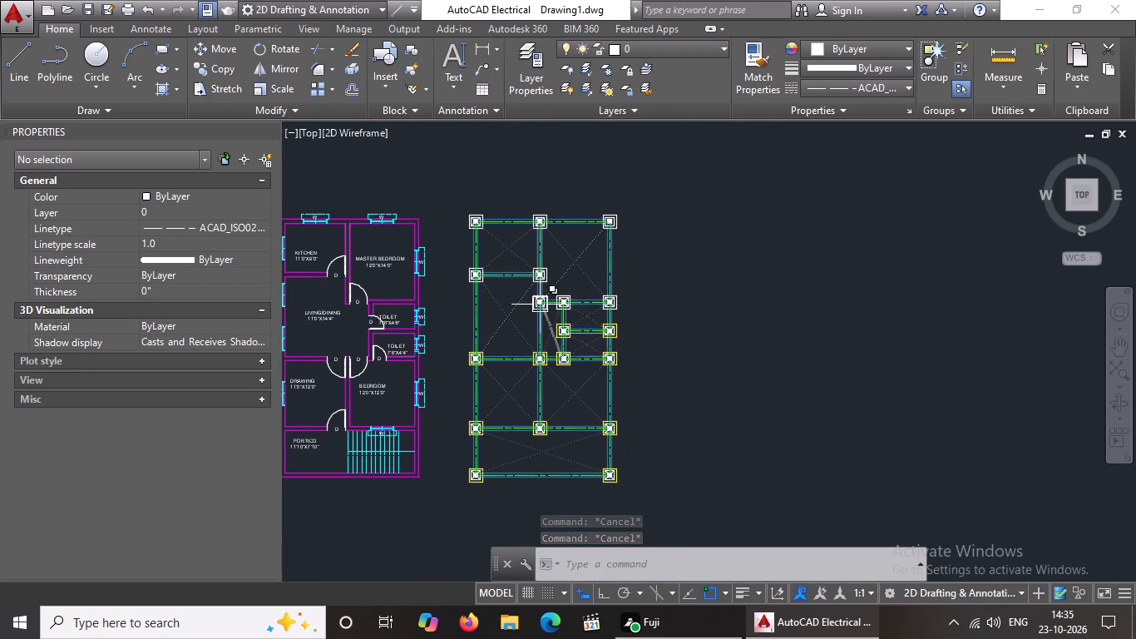
pyautogui.scroll(6, 532, 302)
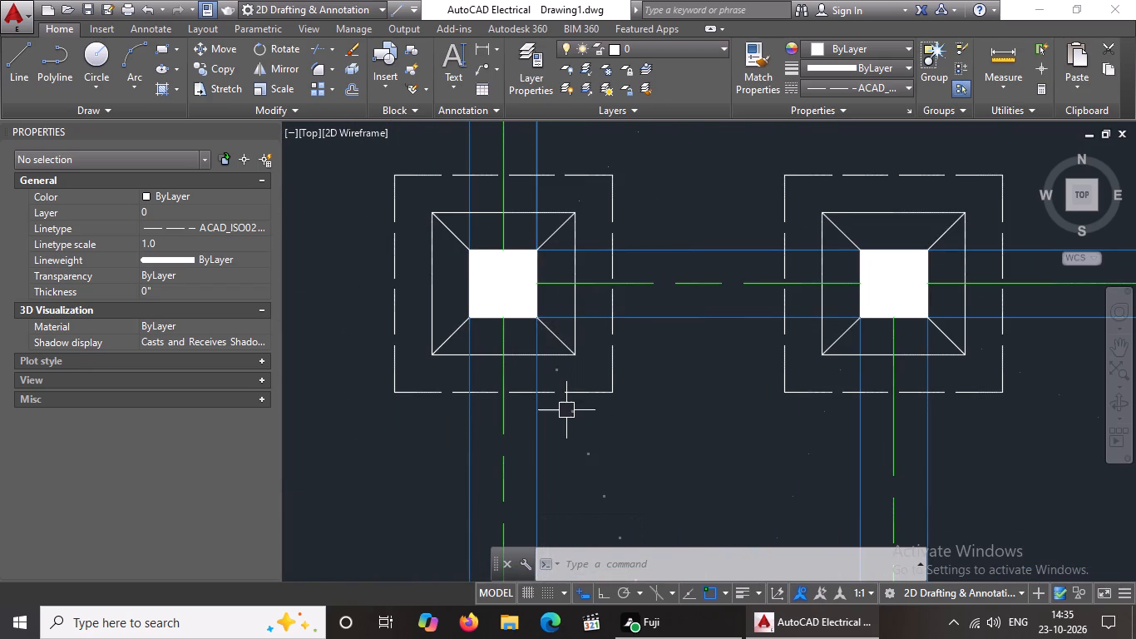
pyautogui.click(601, 391)
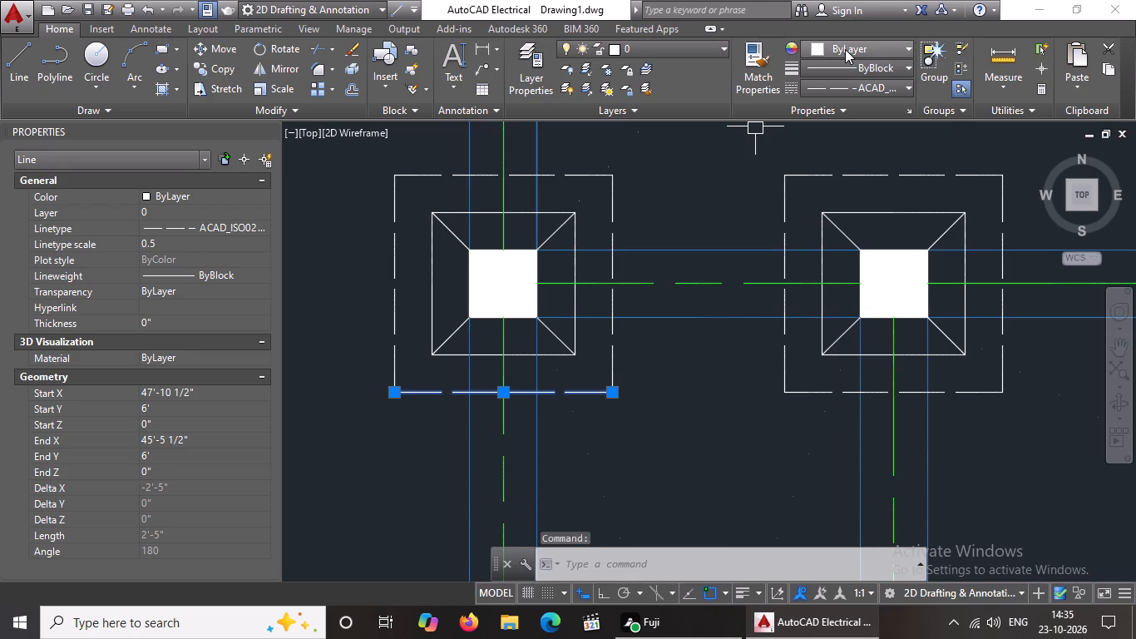
pyautogui.click(845, 49)
pyautogui.click(827, 215)
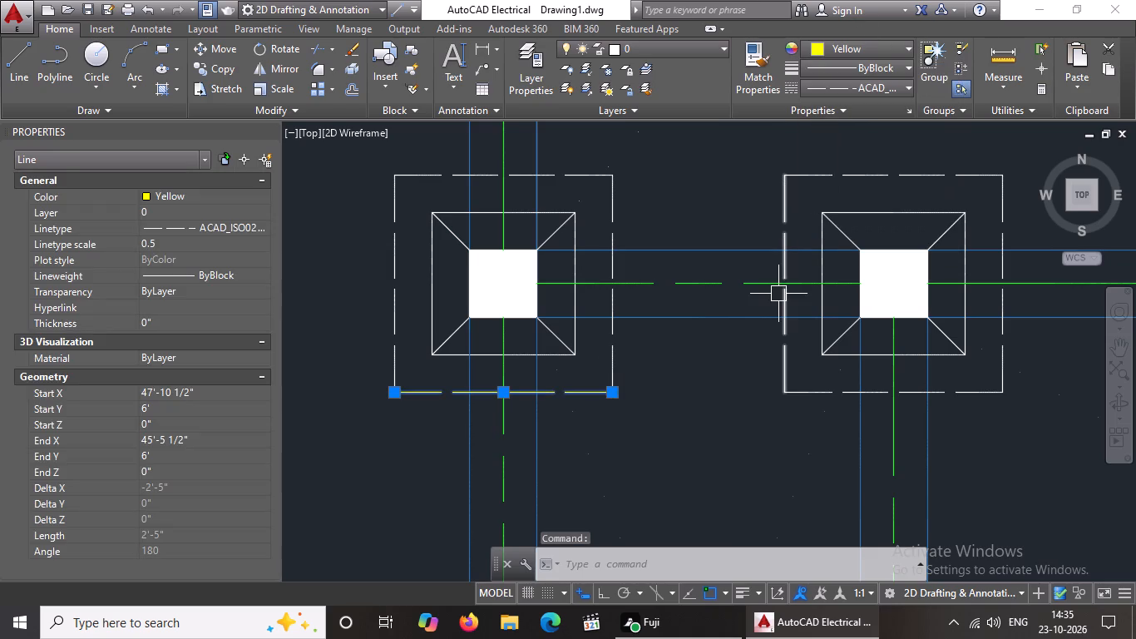
pyautogui.press('Escape')
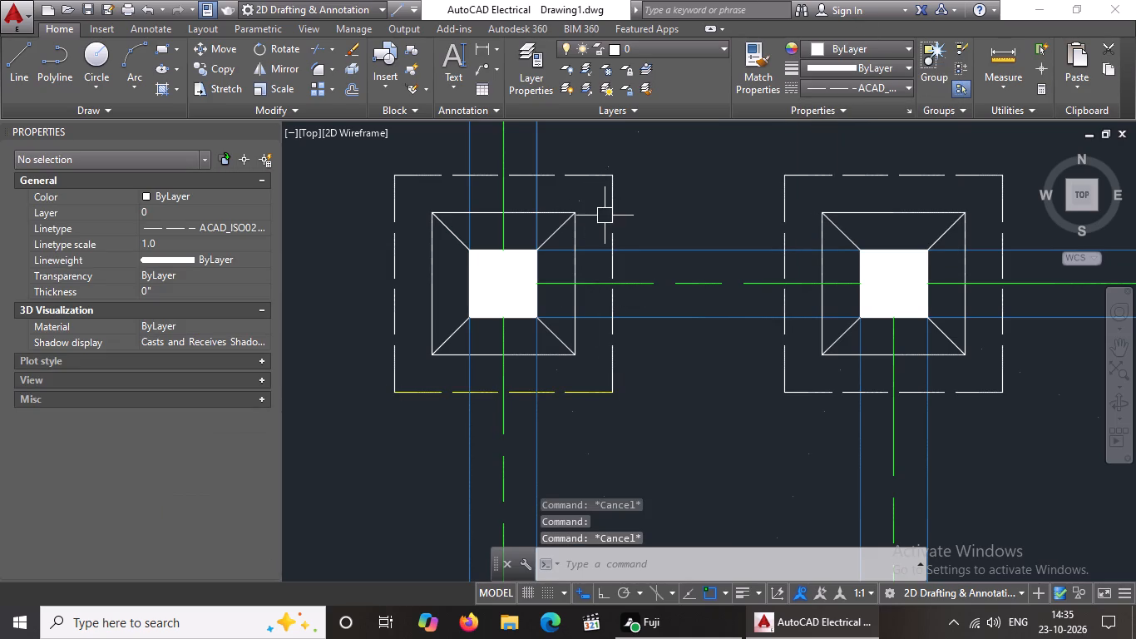
pyautogui.click(606, 219)
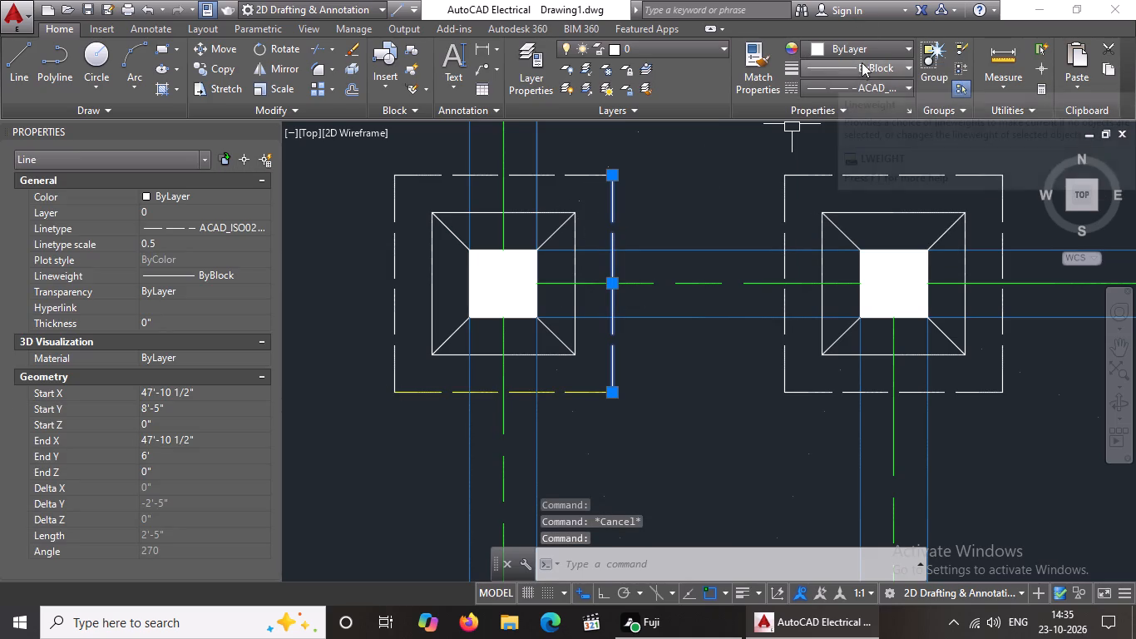
pyautogui.click(858, 45)
pyautogui.click(828, 215)
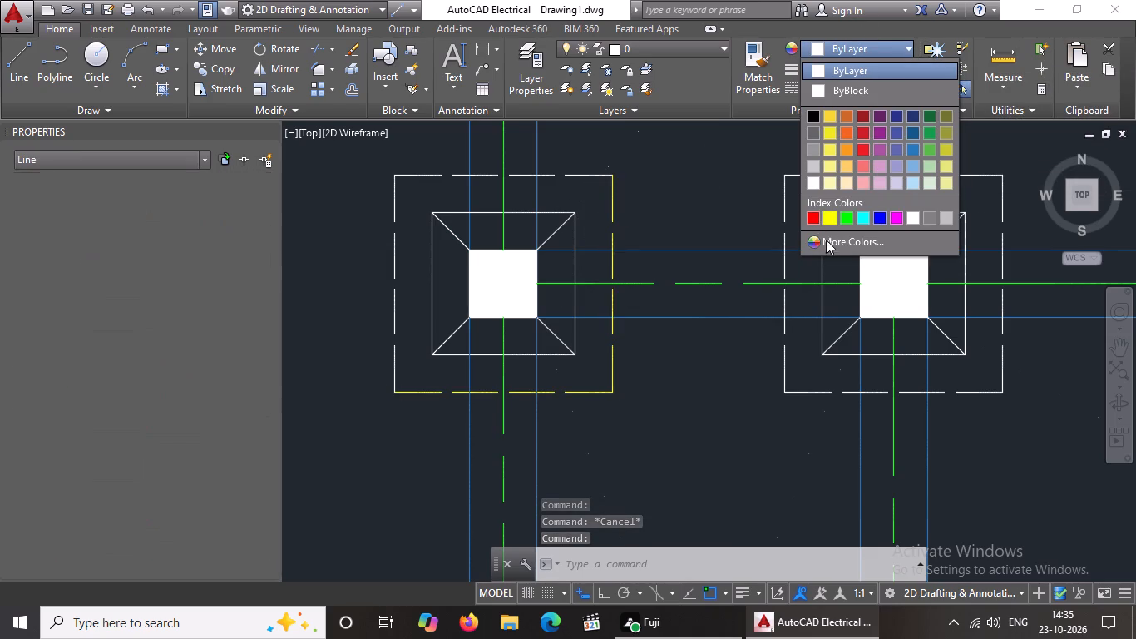
pyautogui.press('Escape')
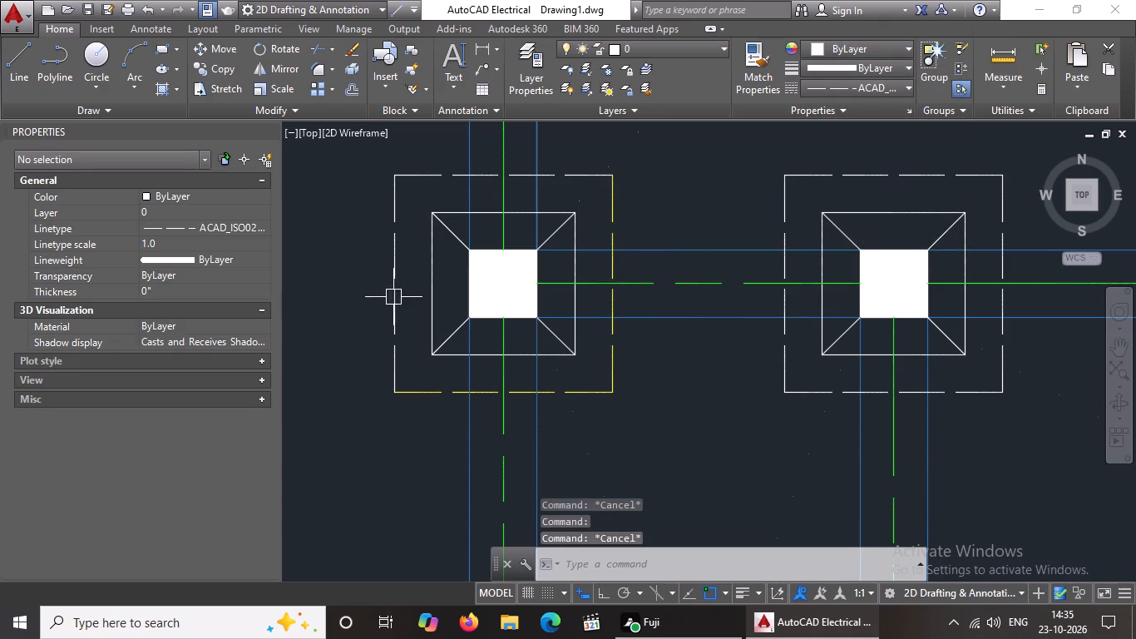
# Recolour the west and north edges of the same northwest footing outline to yellow.
pyautogui.click(403, 305)
pyautogui.click(396, 319)
pyautogui.click(395, 320)
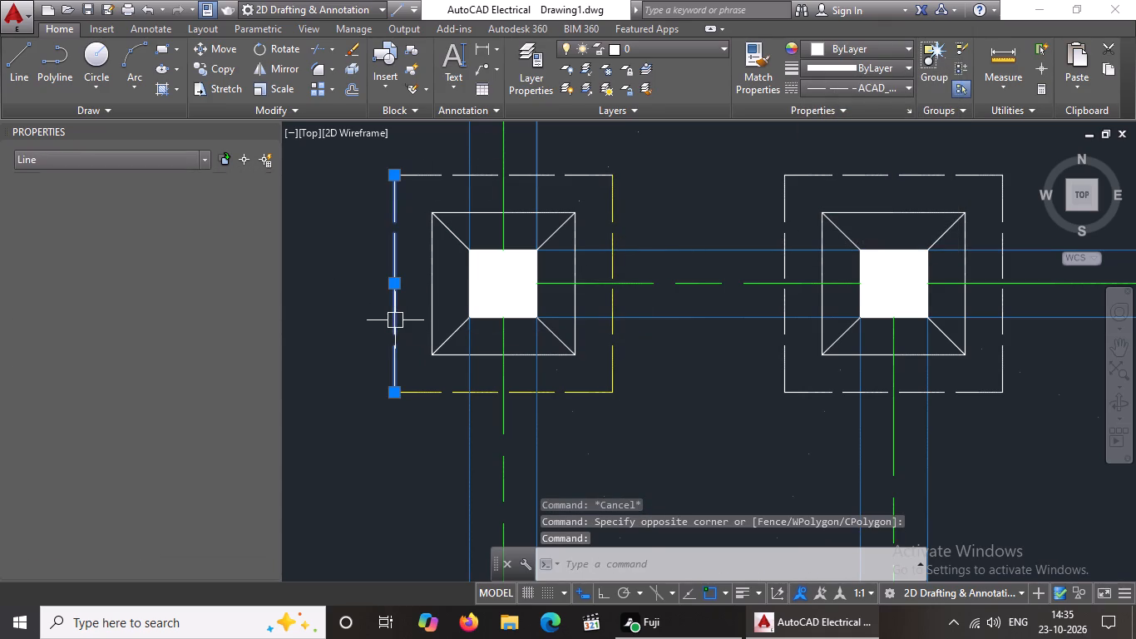
pyautogui.click(845, 47)
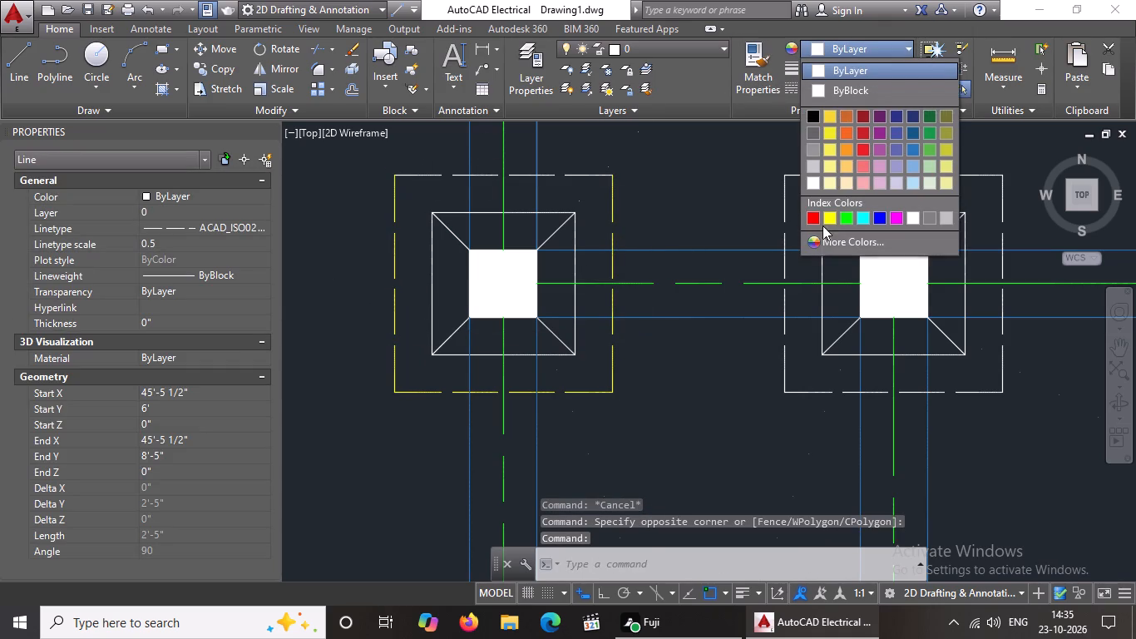
pyautogui.click(833, 216)
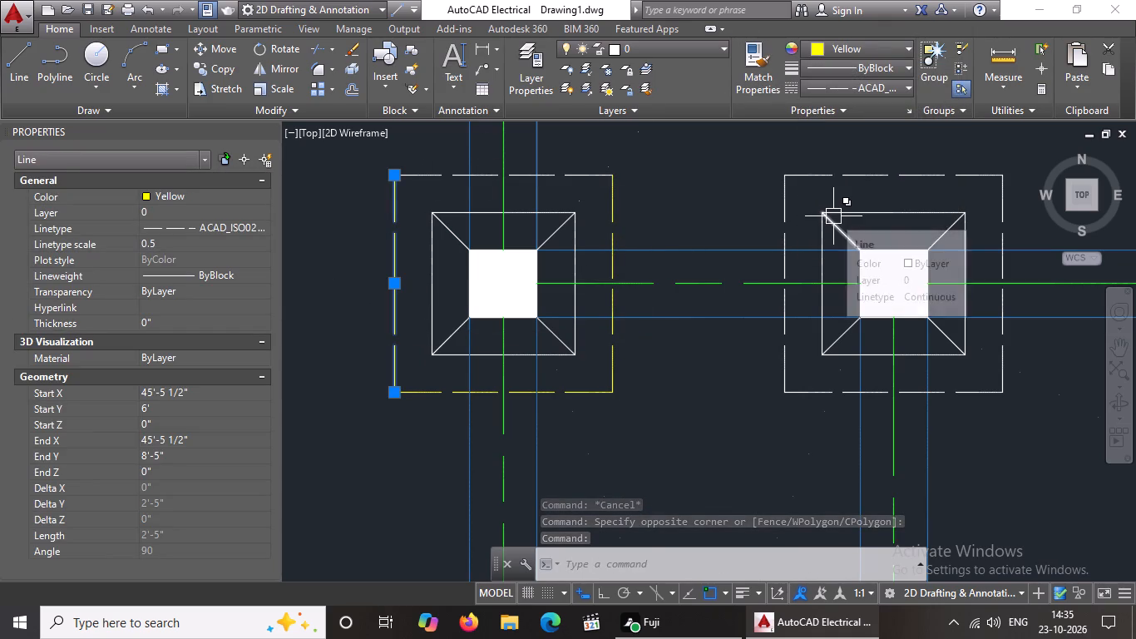
pyautogui.press('Escape')
pyautogui.click(566, 179)
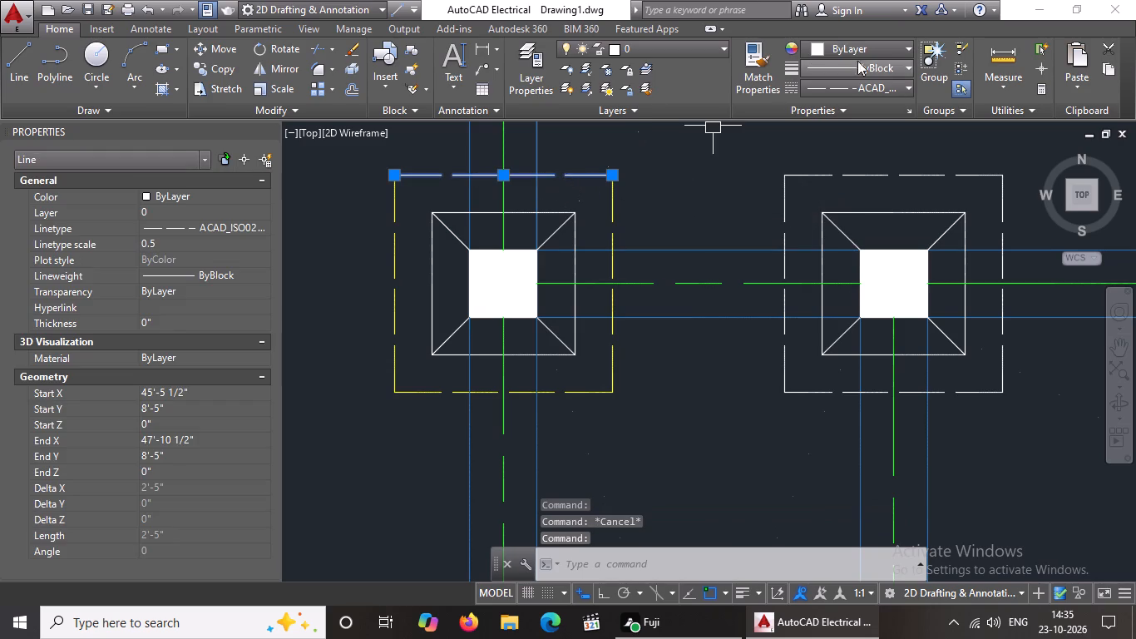
pyautogui.click(876, 49)
pyautogui.click(831, 217)
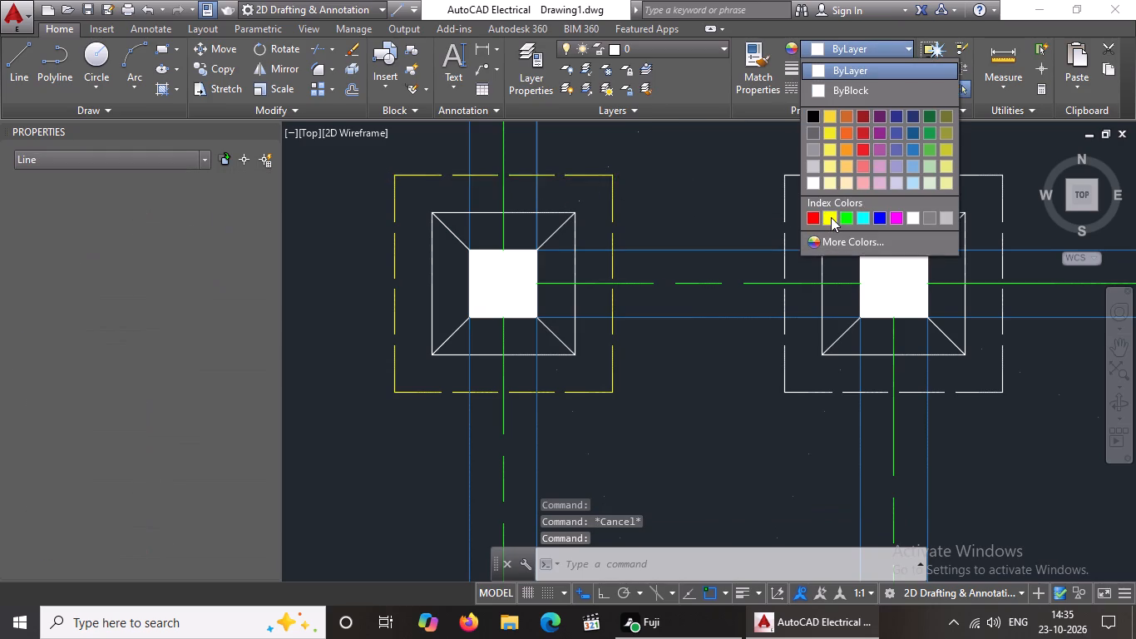
pyautogui.press('Escape')
# Recolour the north and east edges of the dashed footing outline at the narrow bay's northeast corner to yellow.
pyautogui.scroll(-4, 694, 276)
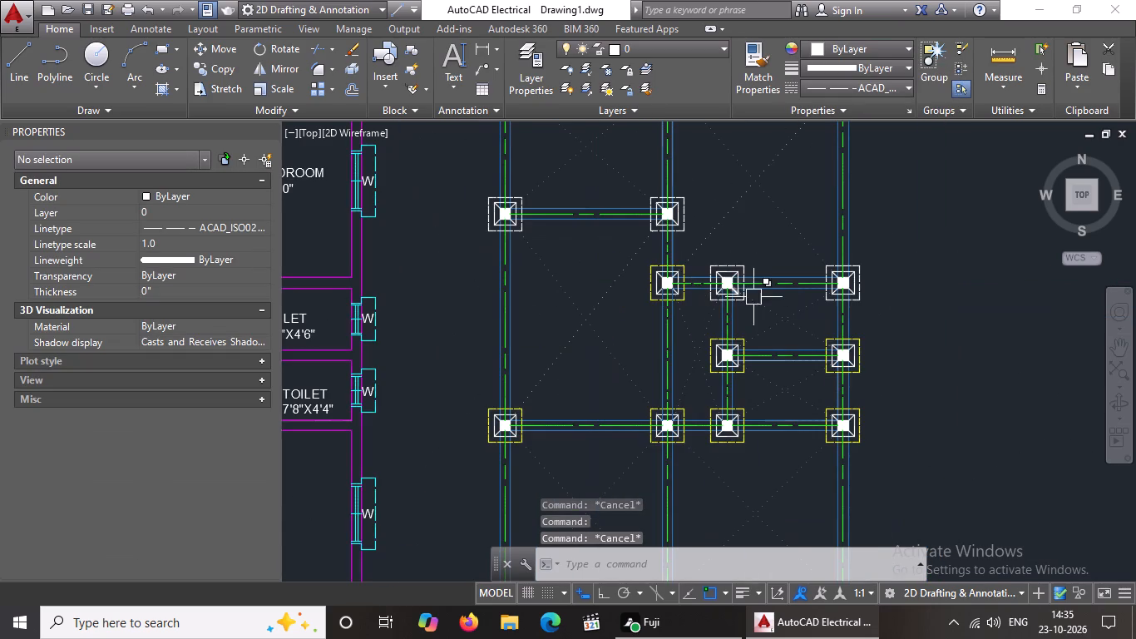
pyautogui.scroll(5, 739, 283)
pyautogui.scroll(-3, 696, 171)
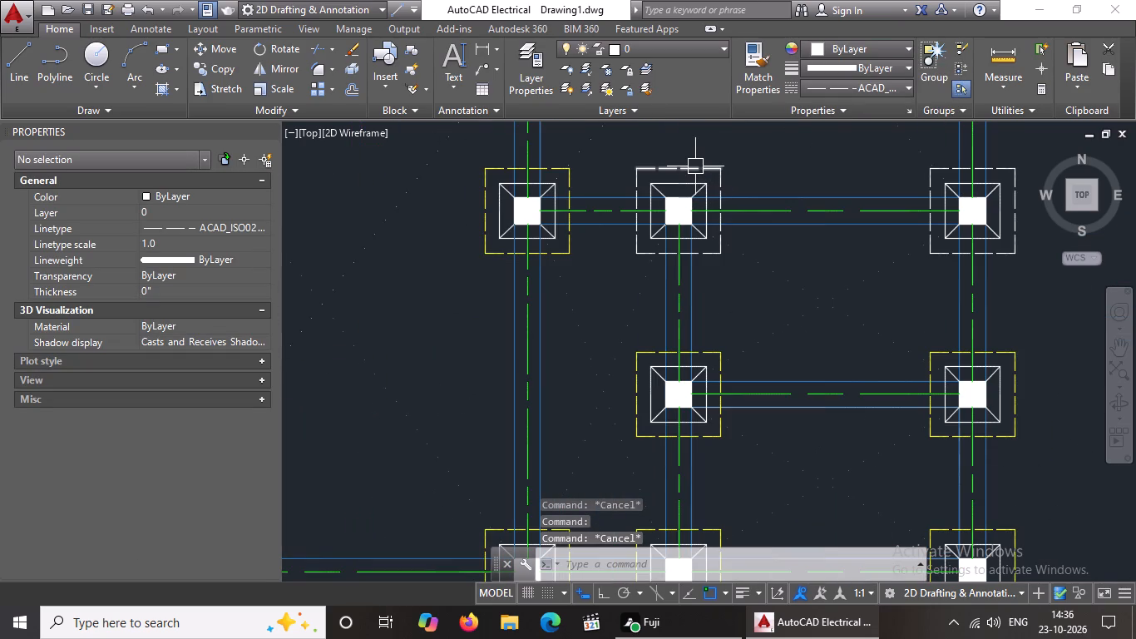
pyautogui.click(695, 166)
pyautogui.click(856, 49)
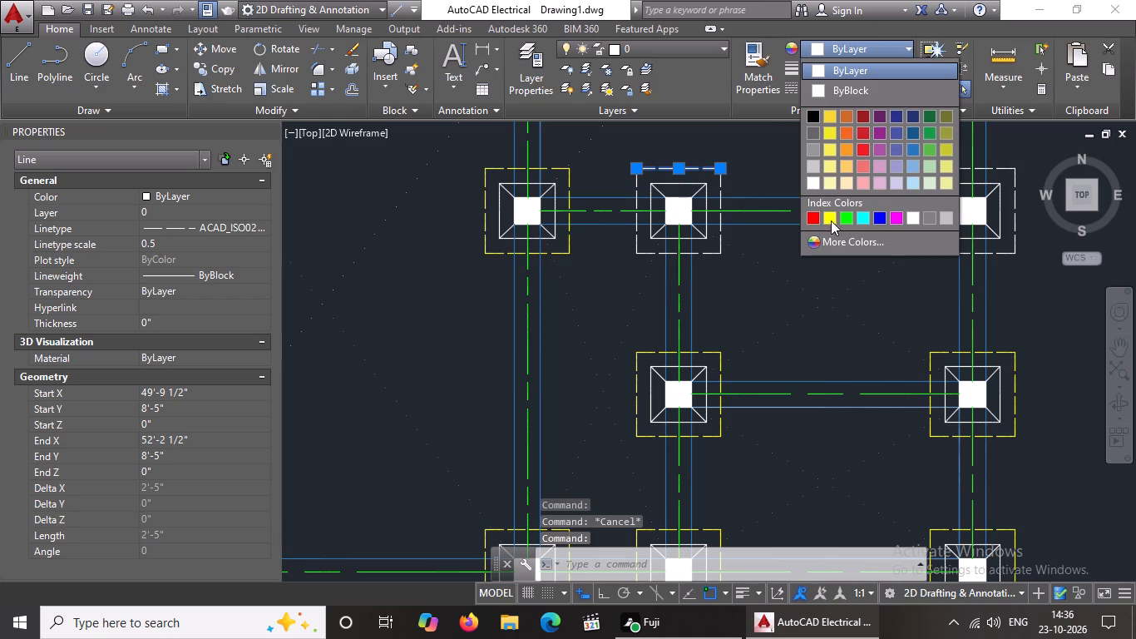
pyautogui.click(827, 213)
pyautogui.press('Escape')
pyautogui.scroll(2, 726, 179)
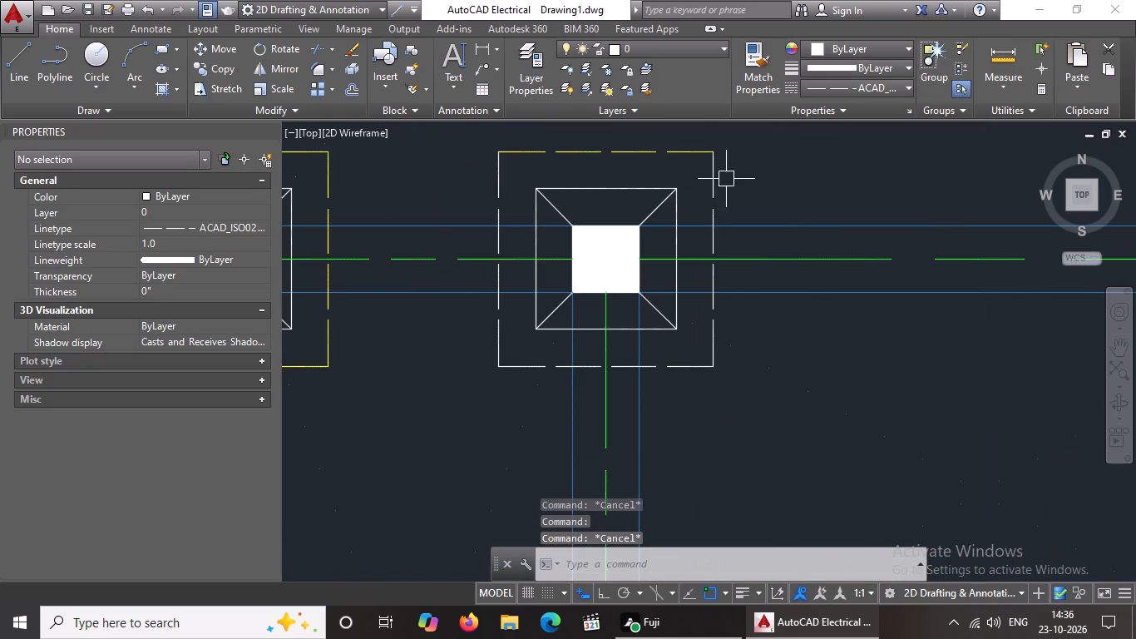
pyautogui.click(715, 204)
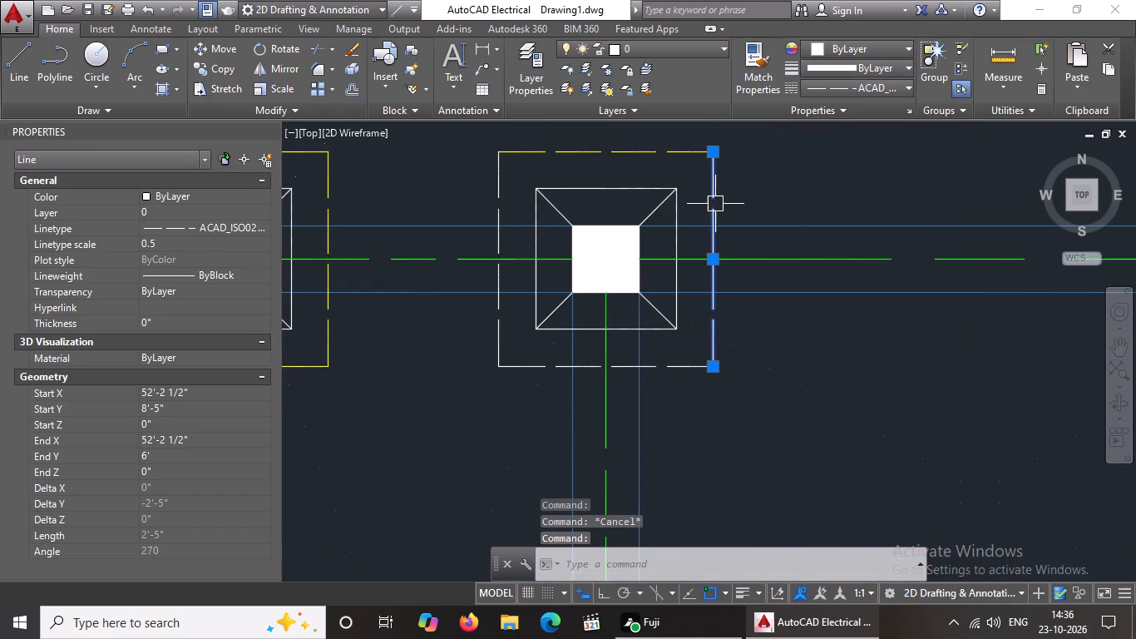
pyautogui.click(854, 52)
pyautogui.click(829, 211)
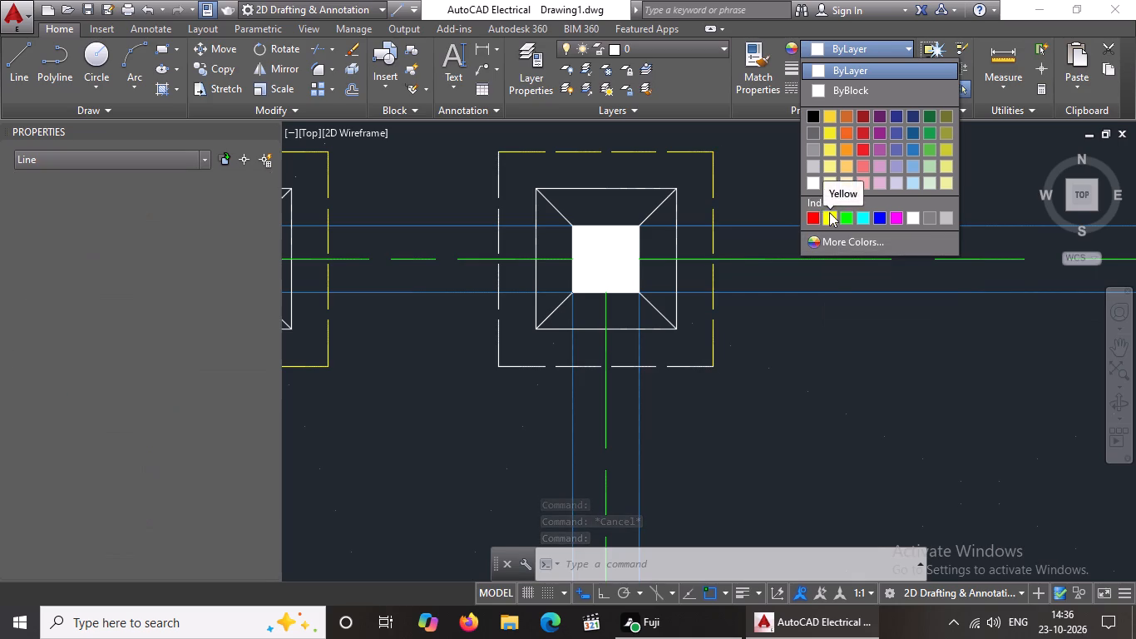
pyautogui.press('Escape')
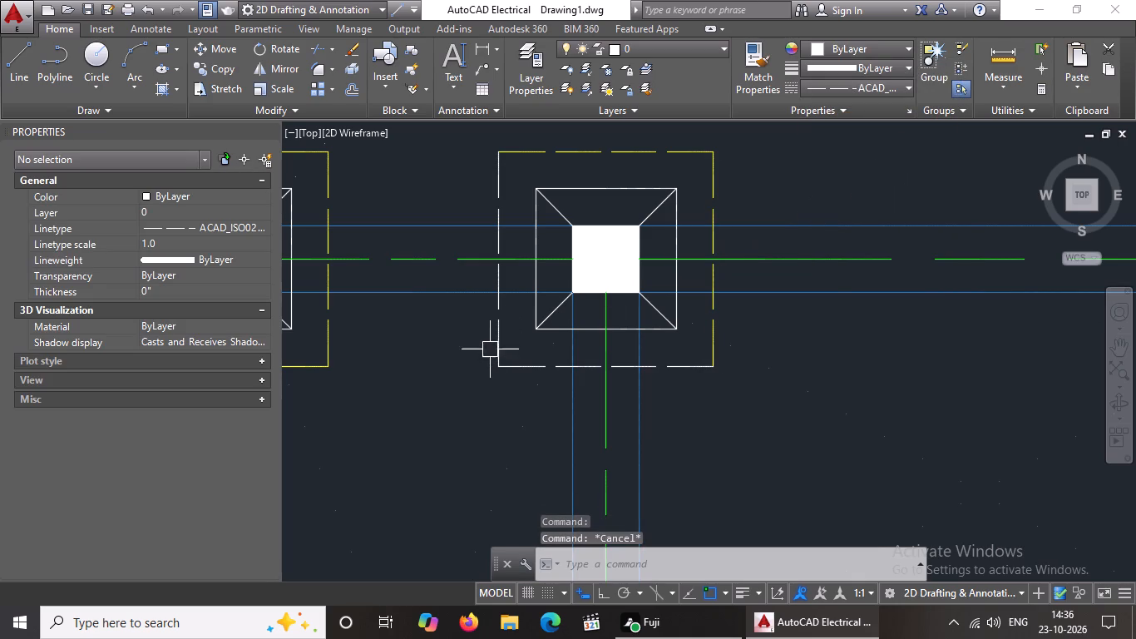
# Recolour the west edge of the narrow bay's northeast footing outline to yellow.
pyautogui.click(508, 335)
pyautogui.click(504, 338)
pyautogui.click(498, 345)
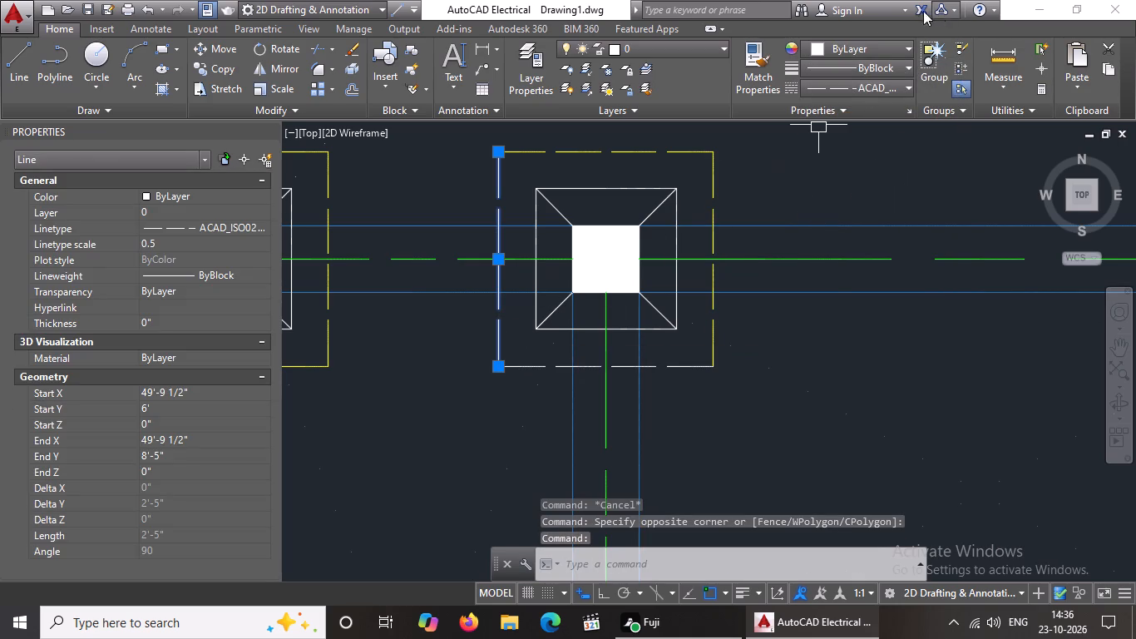
pyautogui.click(867, 47)
pyautogui.click(830, 220)
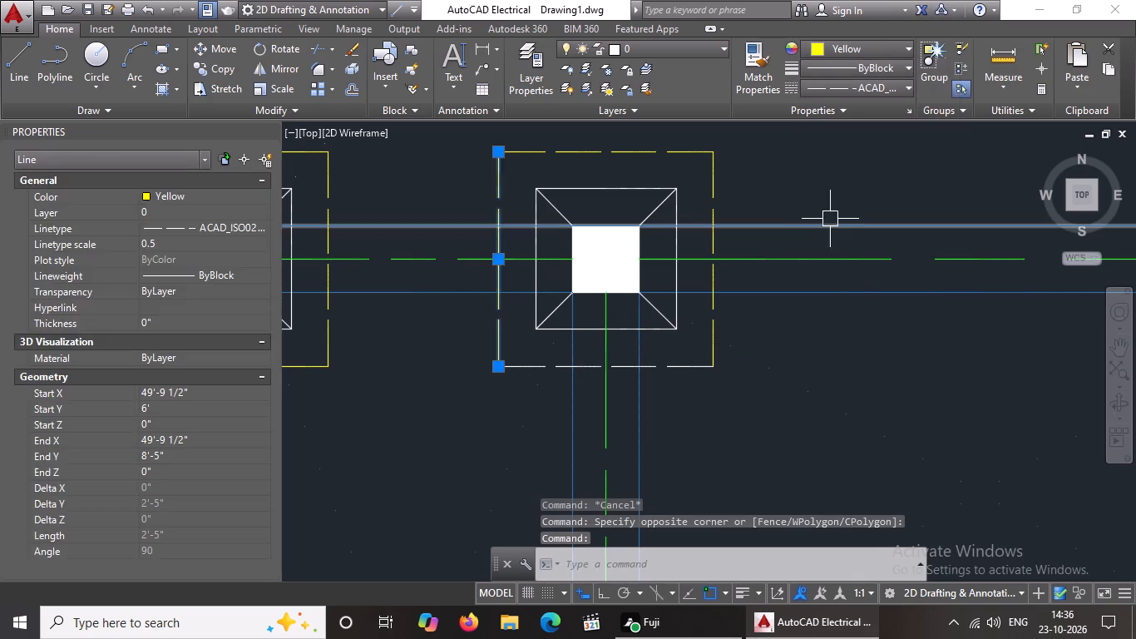
# Recolour the south edge of the narrow bay's northeast footing outline to yellow.
pyautogui.press('Escape')
pyautogui.click(679, 369)
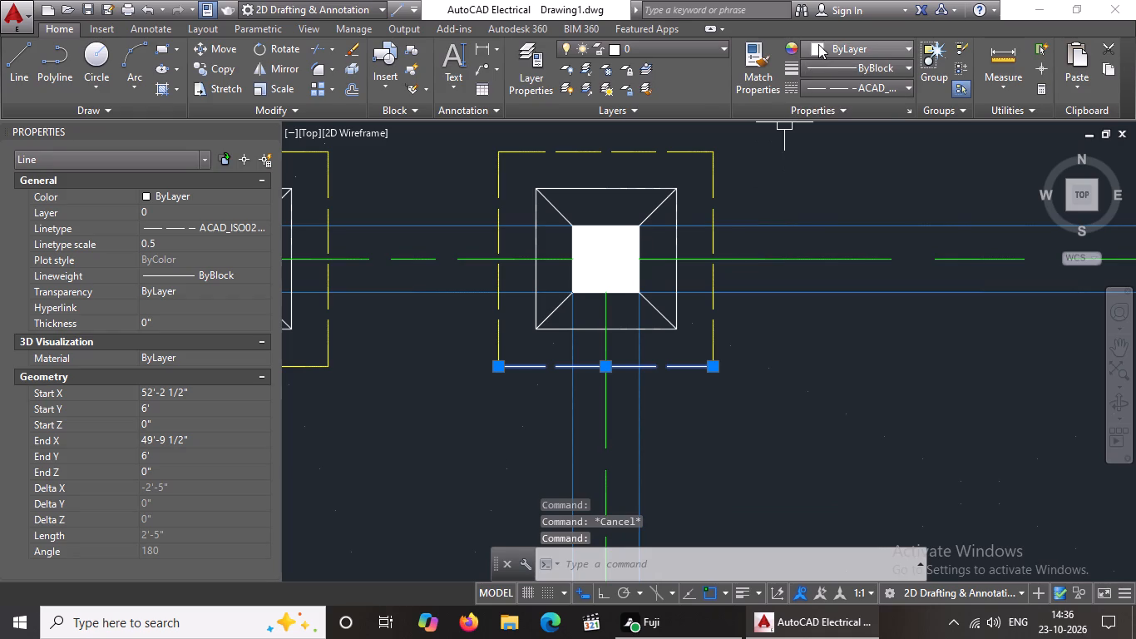
pyautogui.click(818, 44)
pyautogui.click(827, 211)
pyautogui.scroll(-5, 744, 280)
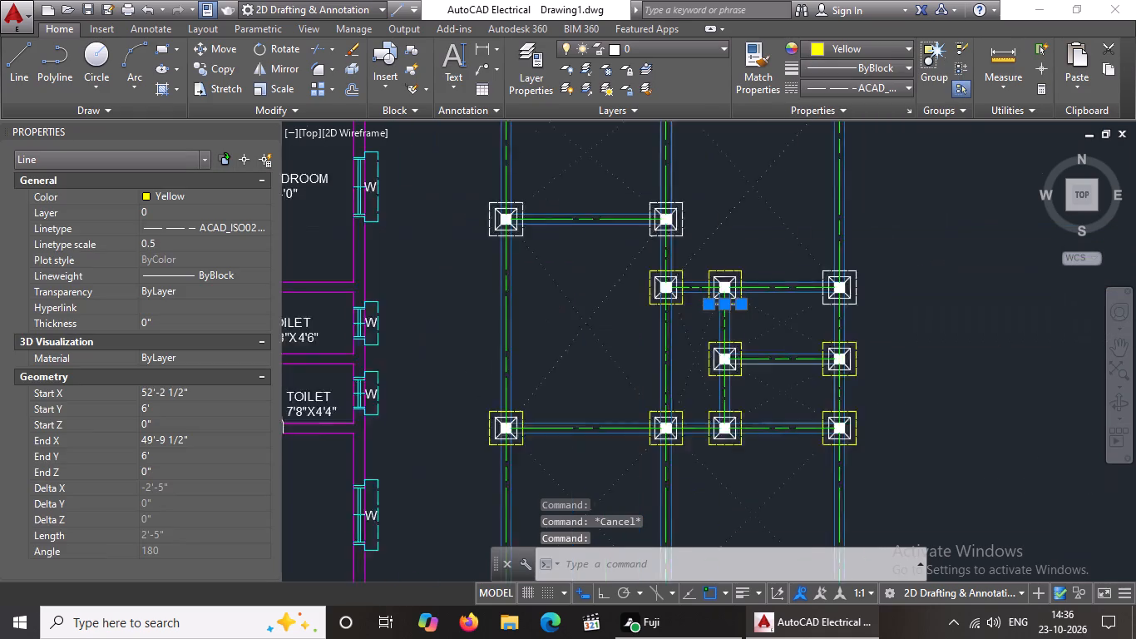
pyautogui.press('Escape')
# Recolour to yellow the south and west edges of the east column line's footing outline, directly east of the narrow bay's northeast footing.
pyautogui.scroll(-3, 808, 306)
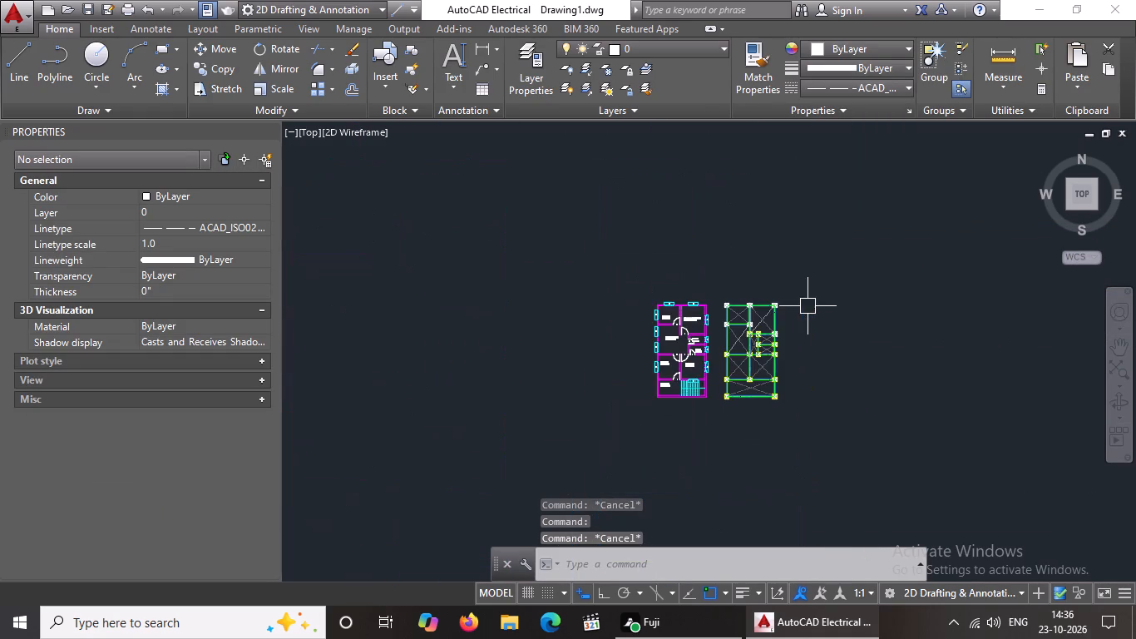
pyautogui.scroll(4, 782, 341)
pyautogui.scroll(2, 691, 315)
pyautogui.scroll(2, 788, 267)
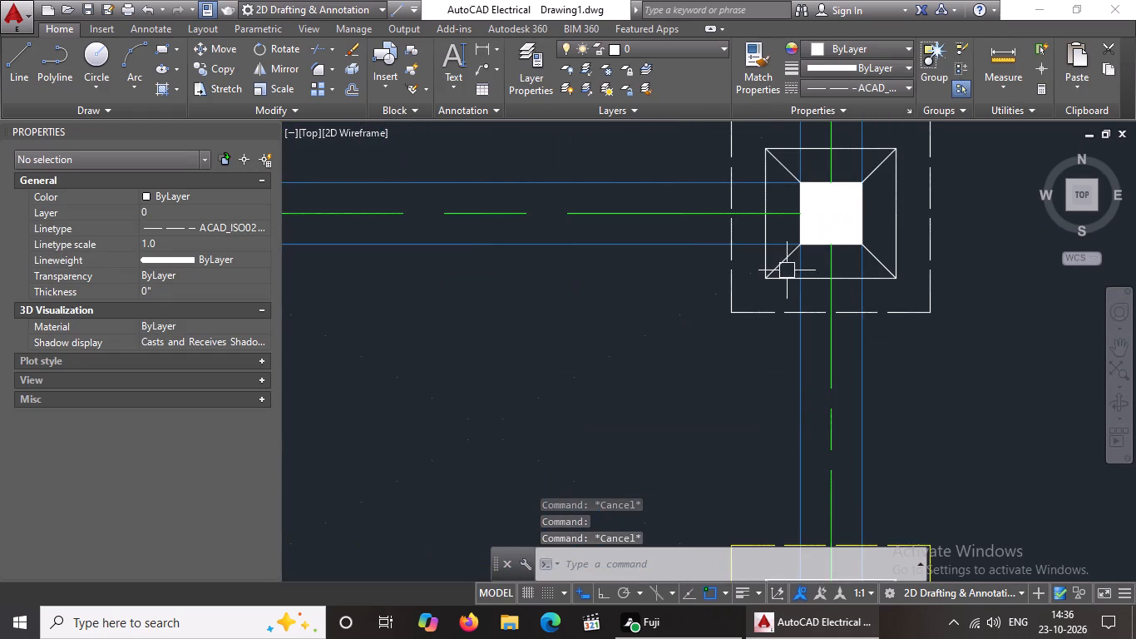
pyautogui.click(763, 318)
pyautogui.click(852, 42)
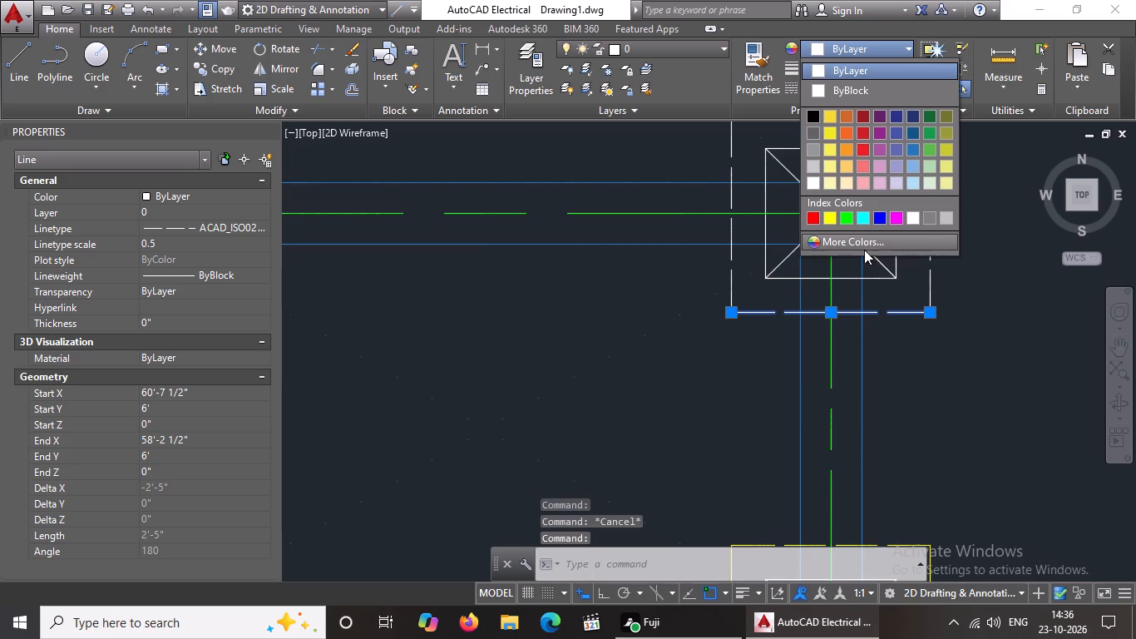
pyautogui.click(827, 216)
pyautogui.press('Escape')
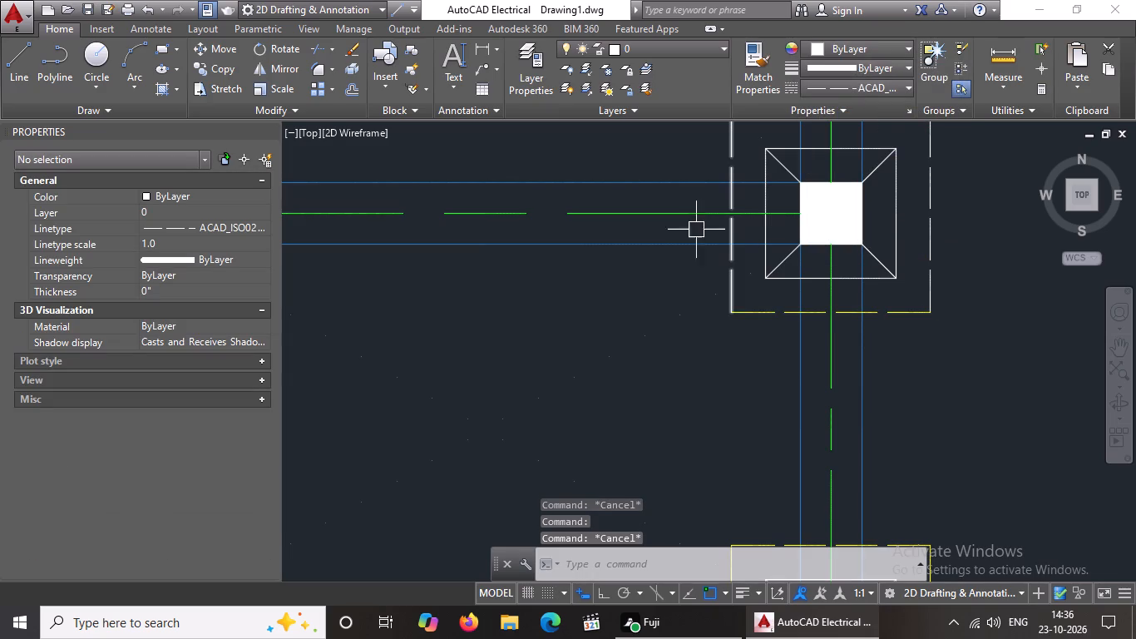
pyautogui.click(733, 255)
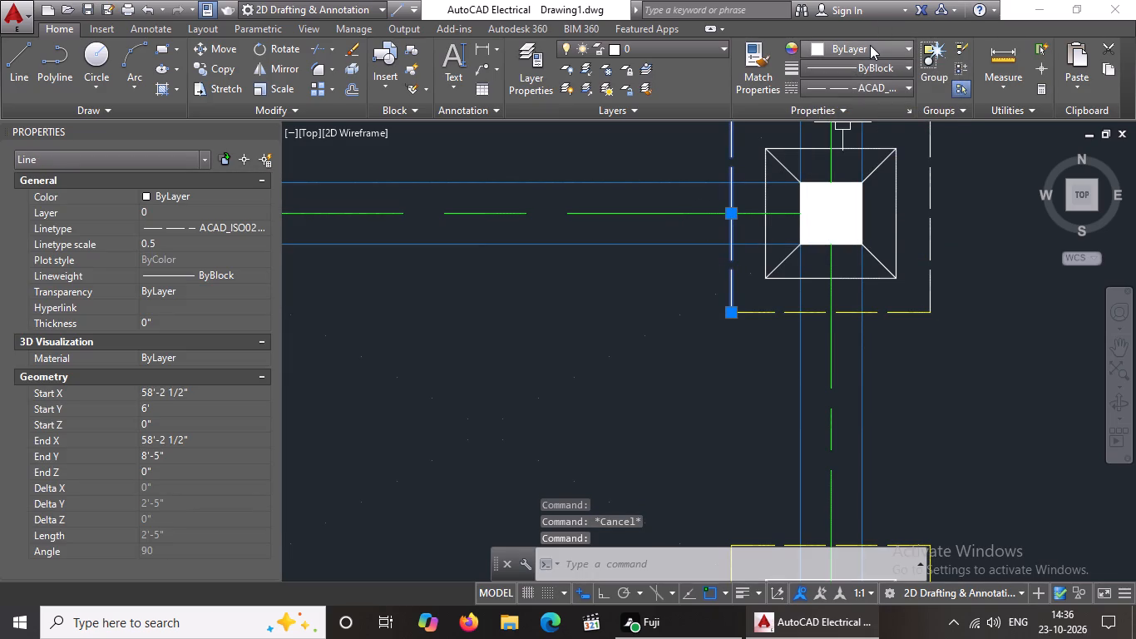
pyautogui.click(870, 45)
pyautogui.click(826, 215)
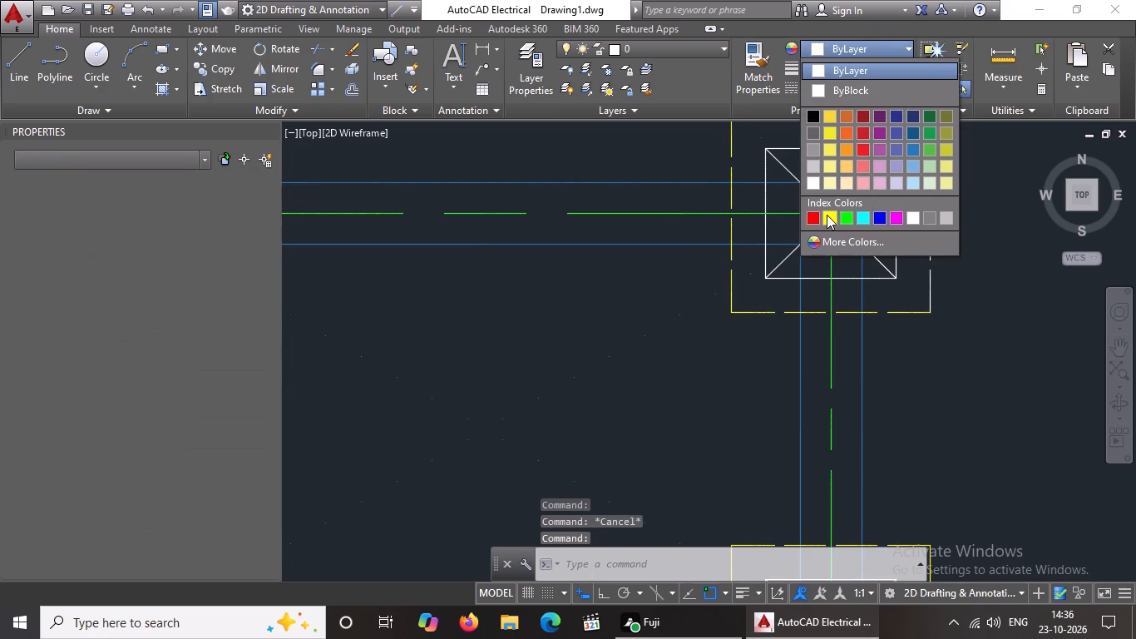
pyautogui.press('Escape')
# Recolour the north and east edges of the same east column line footing outline to yellow.
pyautogui.scroll(-3, 817, 217)
pyautogui.scroll(3, 825, 173)
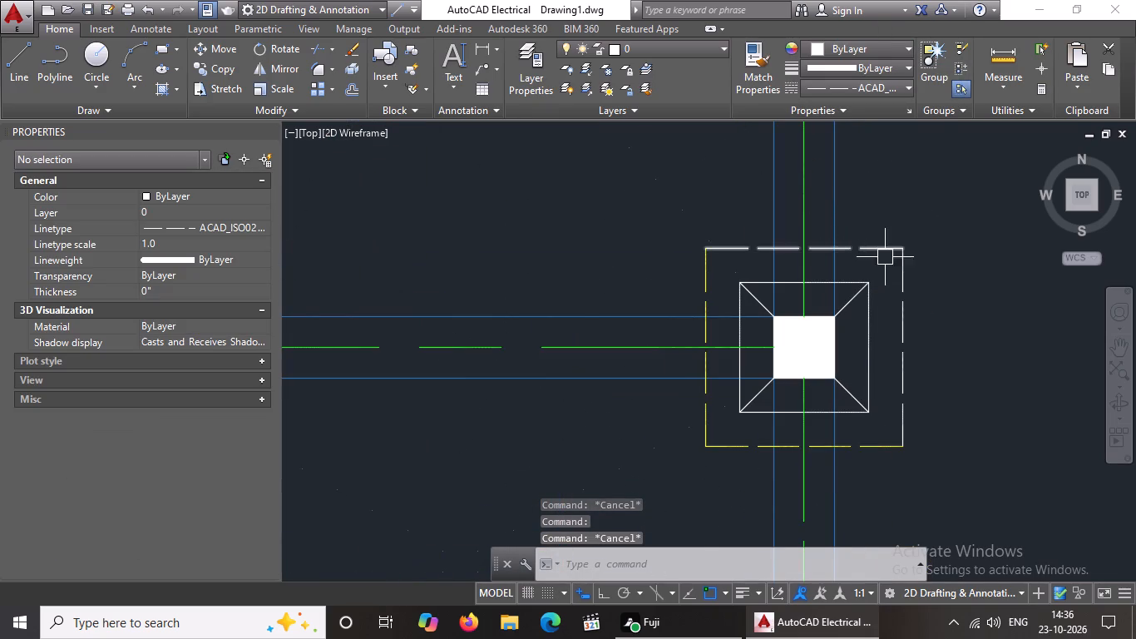
pyautogui.click(887, 249)
pyautogui.click(865, 48)
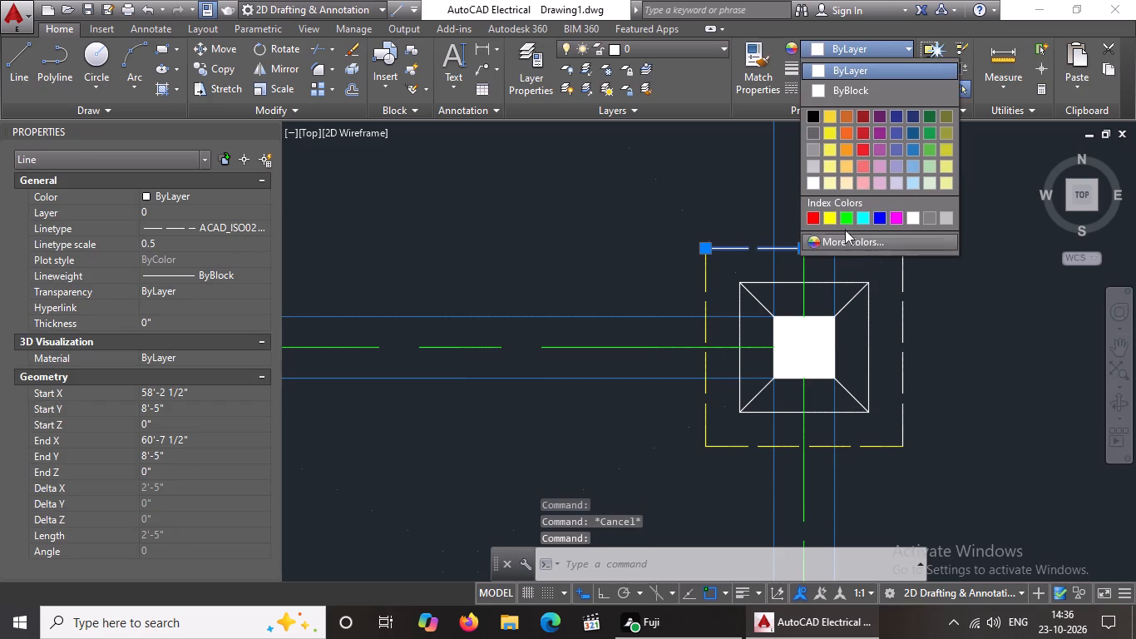
pyautogui.click(832, 218)
pyautogui.press('Escape')
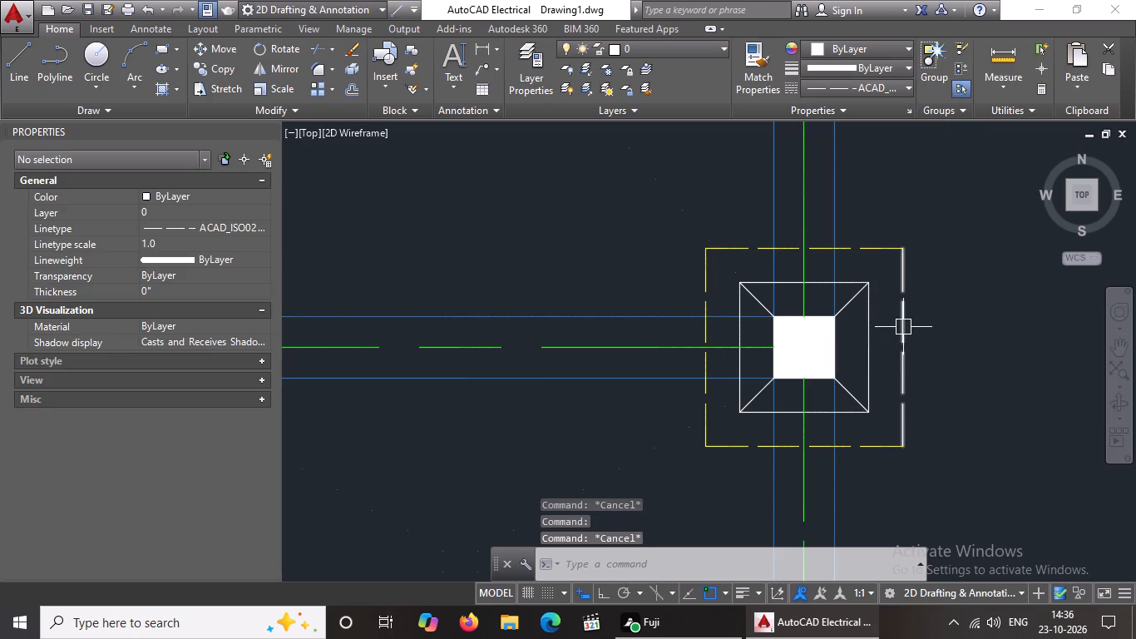
pyautogui.click(904, 325)
pyautogui.click(870, 43)
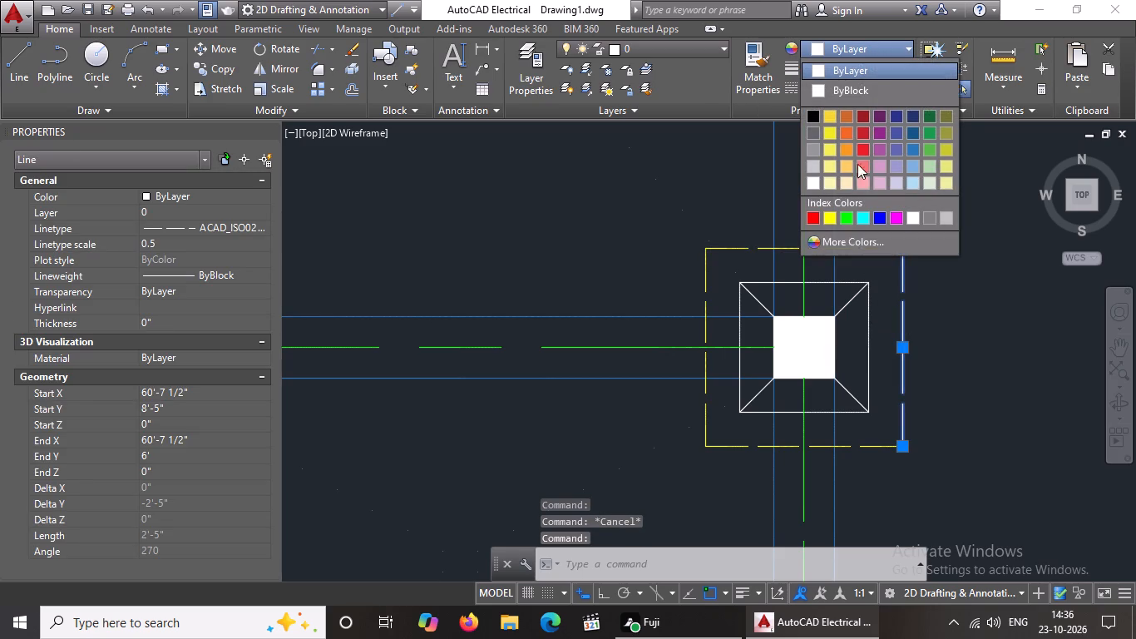
pyautogui.click(824, 218)
pyautogui.press('Escape')
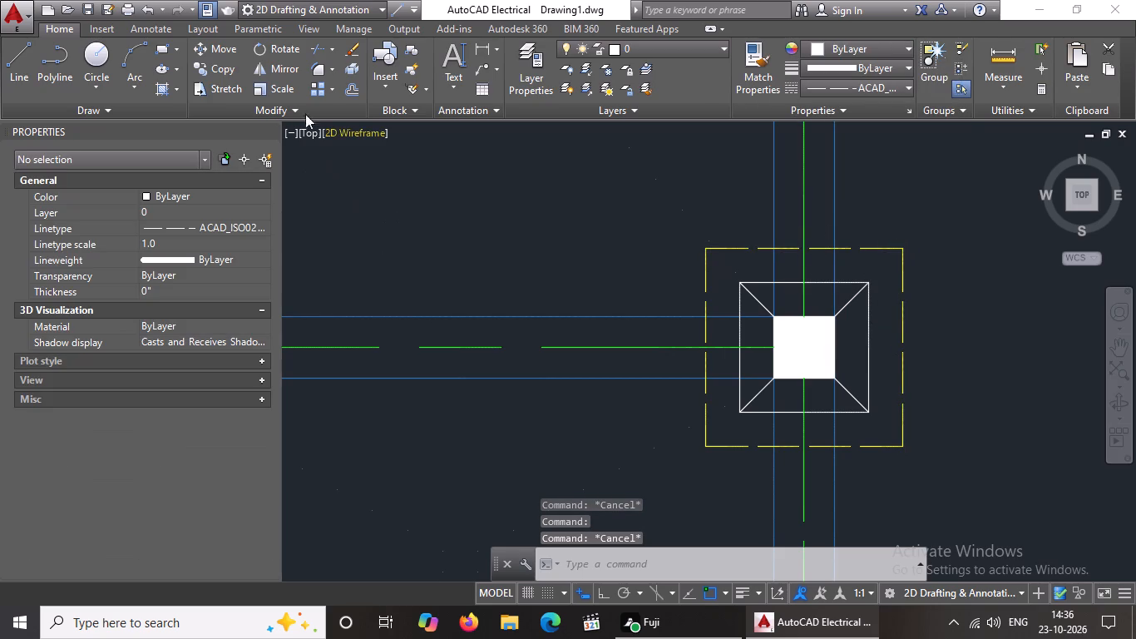
# Close the Properties palette.
pyautogui.click(269, 128)
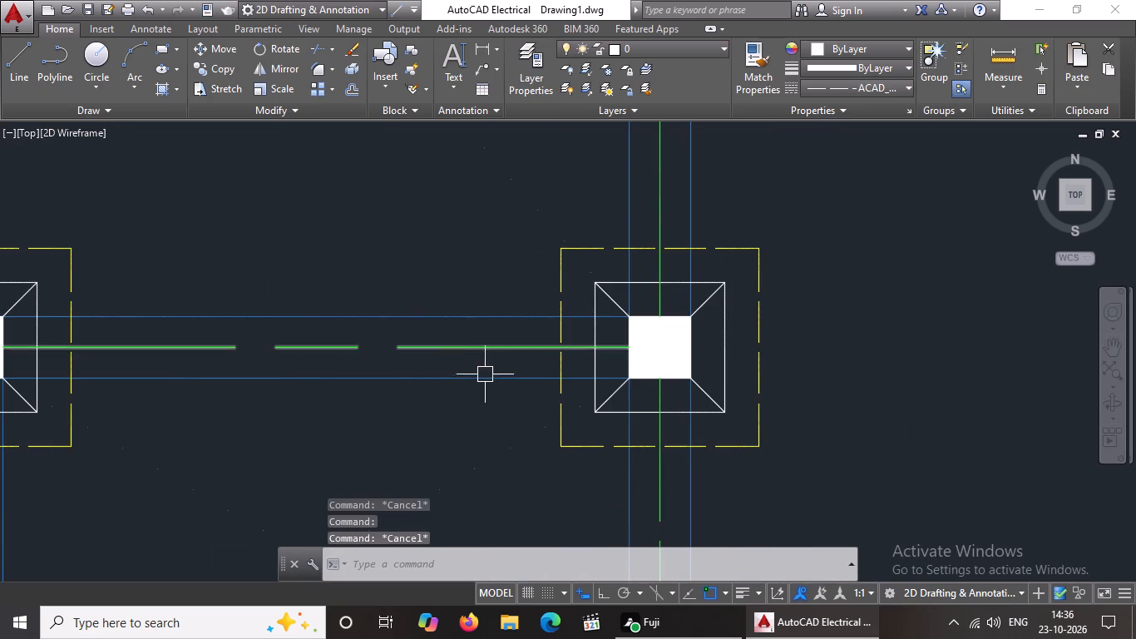
# Recolour to yellow the south and east edges of the footing outline at the east end of the northwest bay's south beam.
pyautogui.scroll(-5, 491, 373)
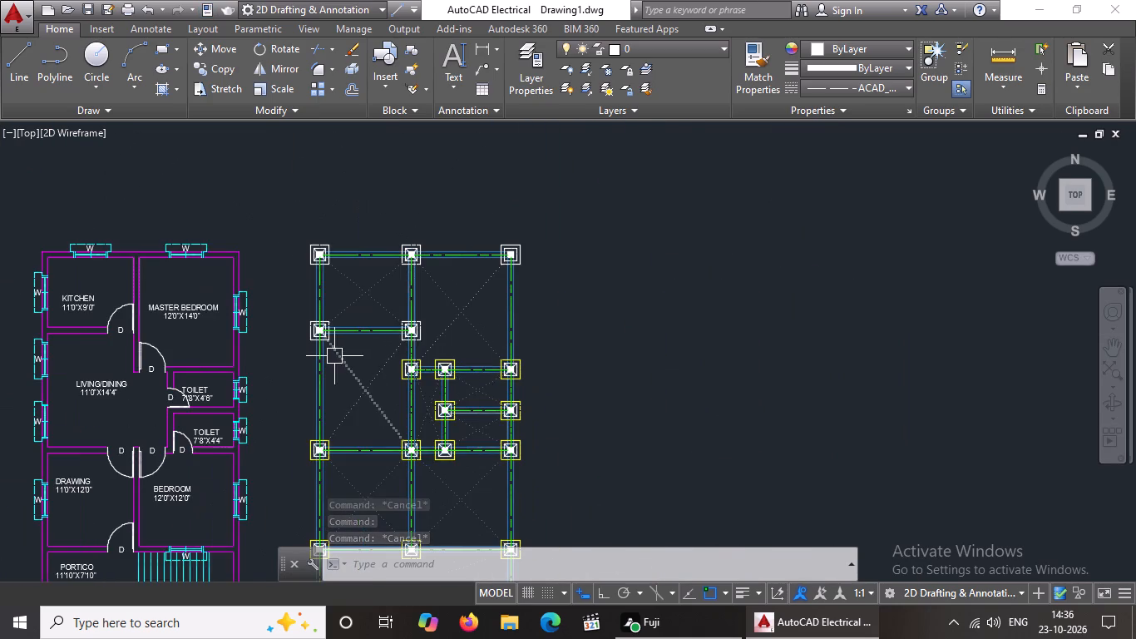
pyautogui.moveTo(334, 356); pyautogui.dragTo(488, 358, button='middle')
pyautogui.scroll(2, 580, 350)
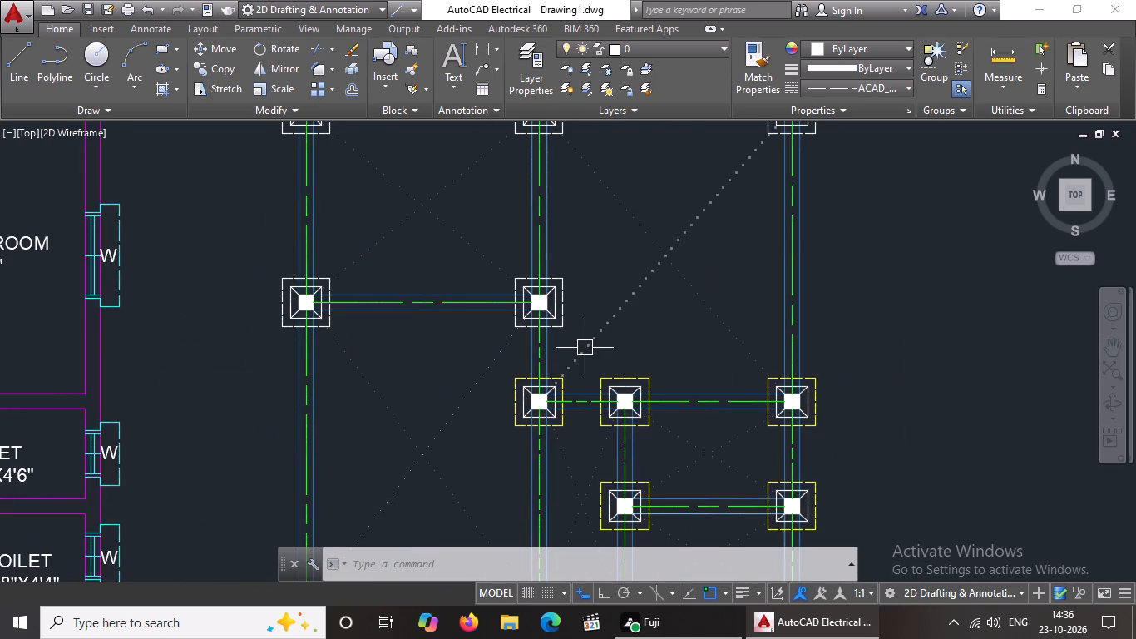
pyautogui.scroll(2, 521, 298)
pyautogui.scroll(2, 579, 347)
pyautogui.click(638, 406)
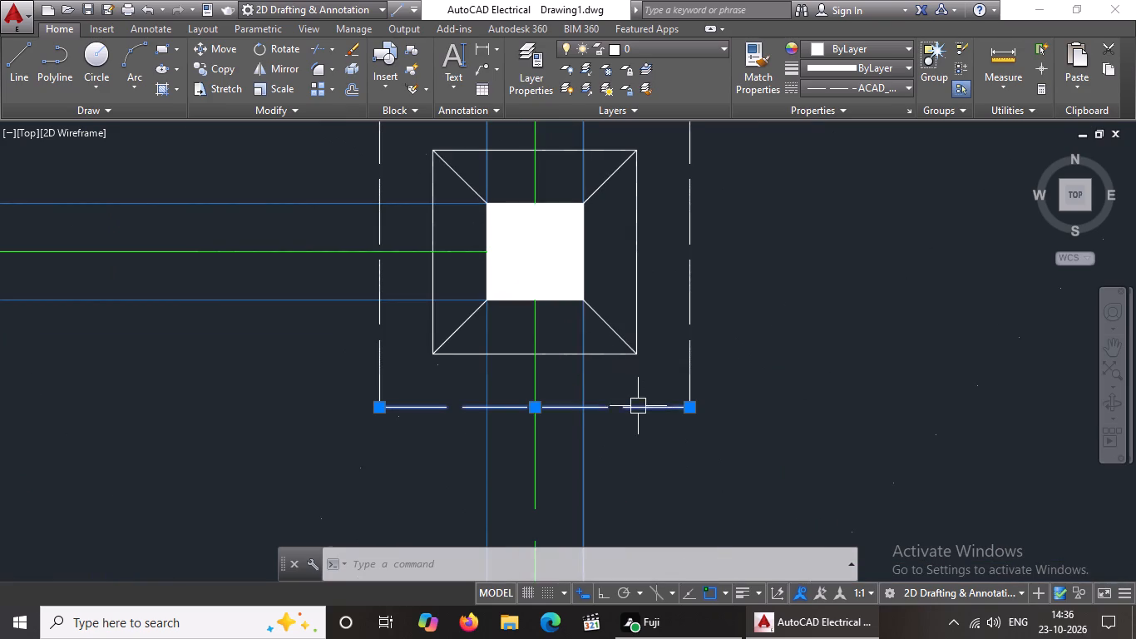
pyautogui.click(891, 43)
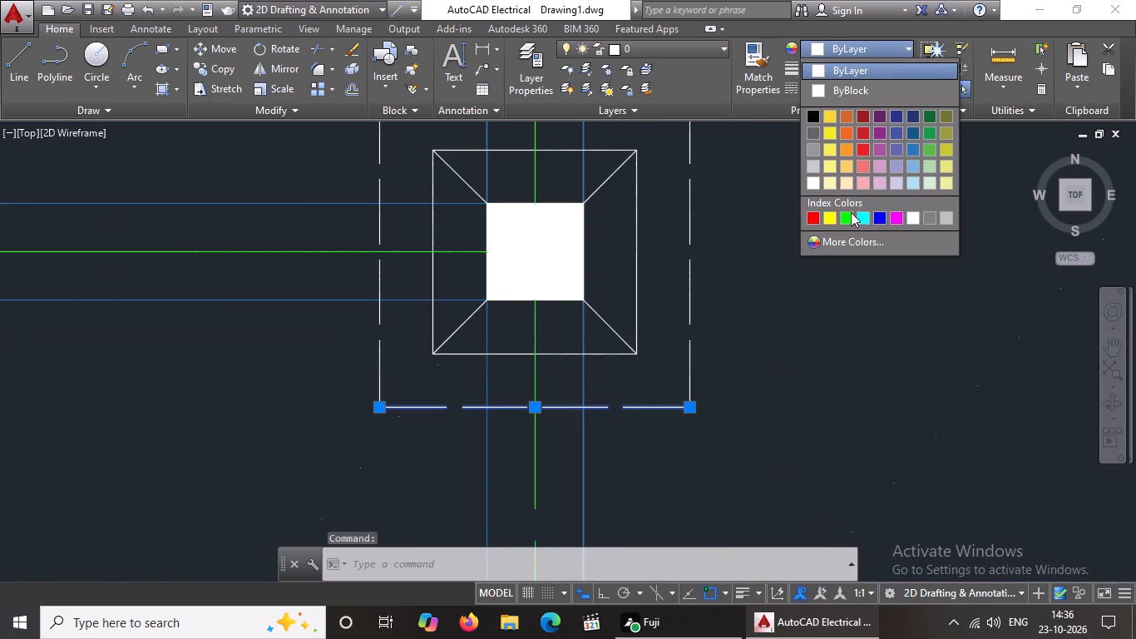
pyautogui.click(829, 220)
pyautogui.press('Escape')
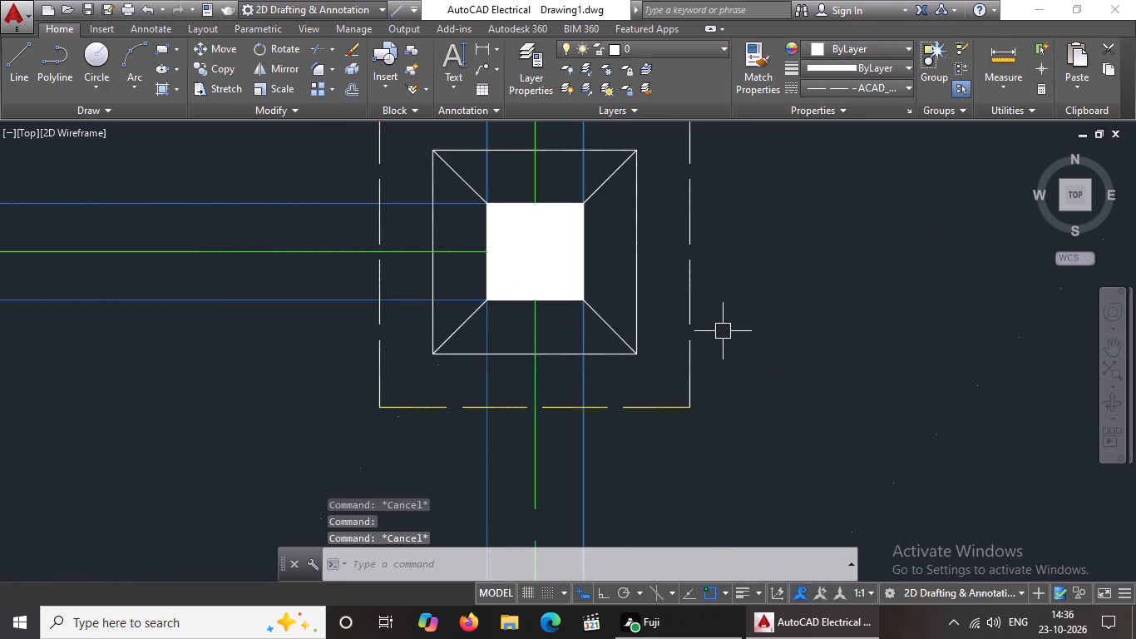
pyautogui.moveTo(689, 353); pyautogui.dragTo(682, 368)
pyautogui.click(823, 47)
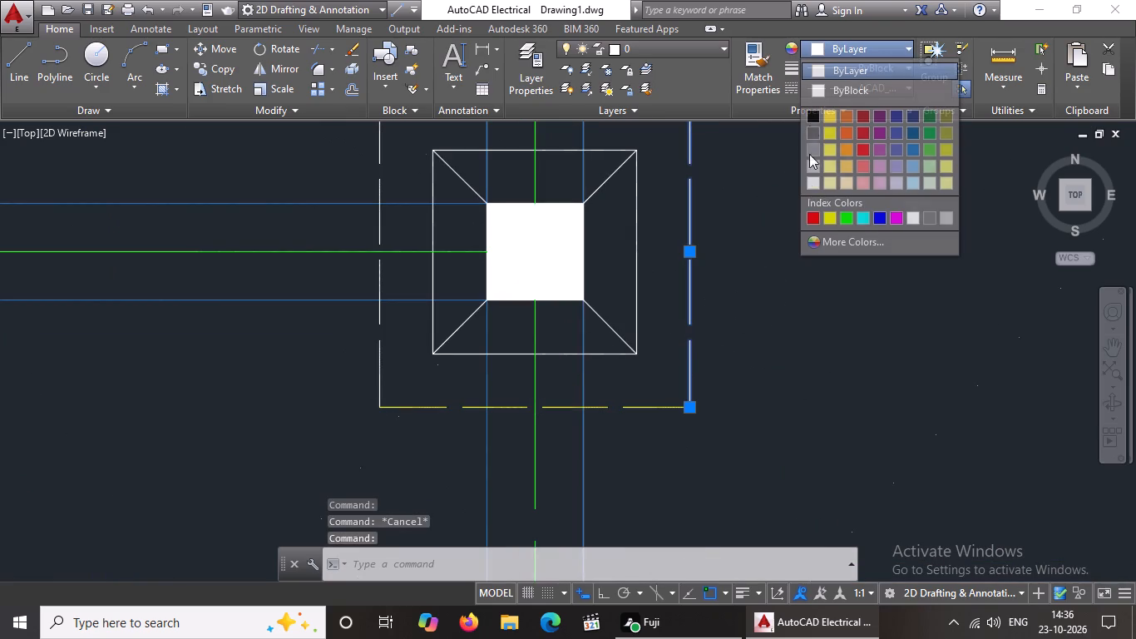
pyautogui.click(829, 214)
pyautogui.scroll(-4, 765, 290)
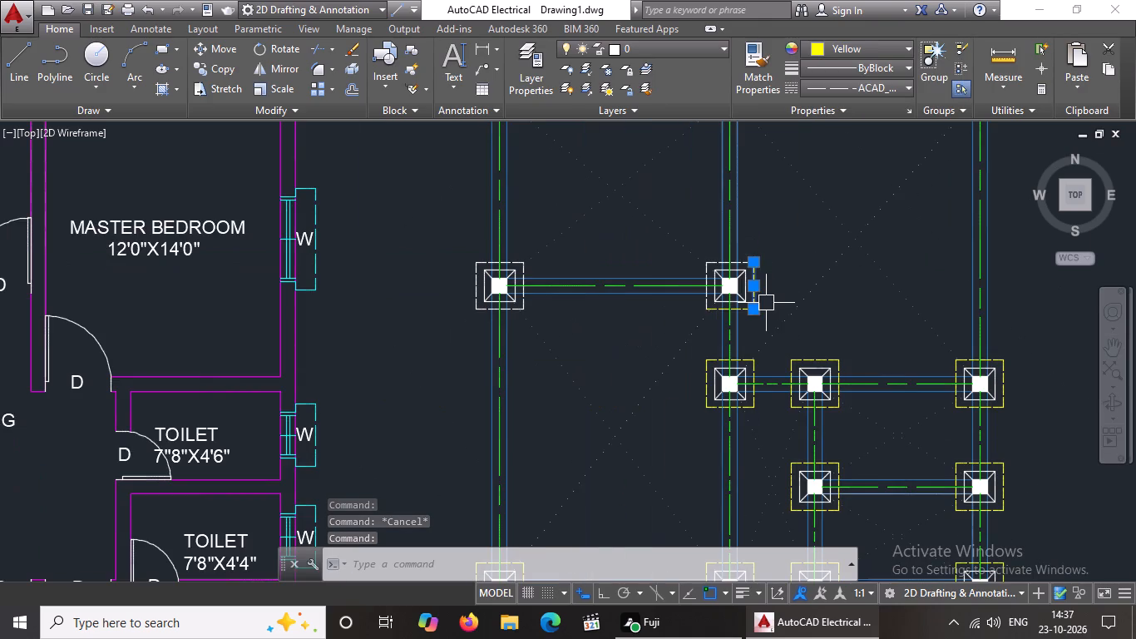
pyautogui.press('Escape')
# Recolour the north and west edges of that footing outline at the beam's east end to yellow.
pyautogui.scroll(3, 759, 251)
pyautogui.click(704, 297)
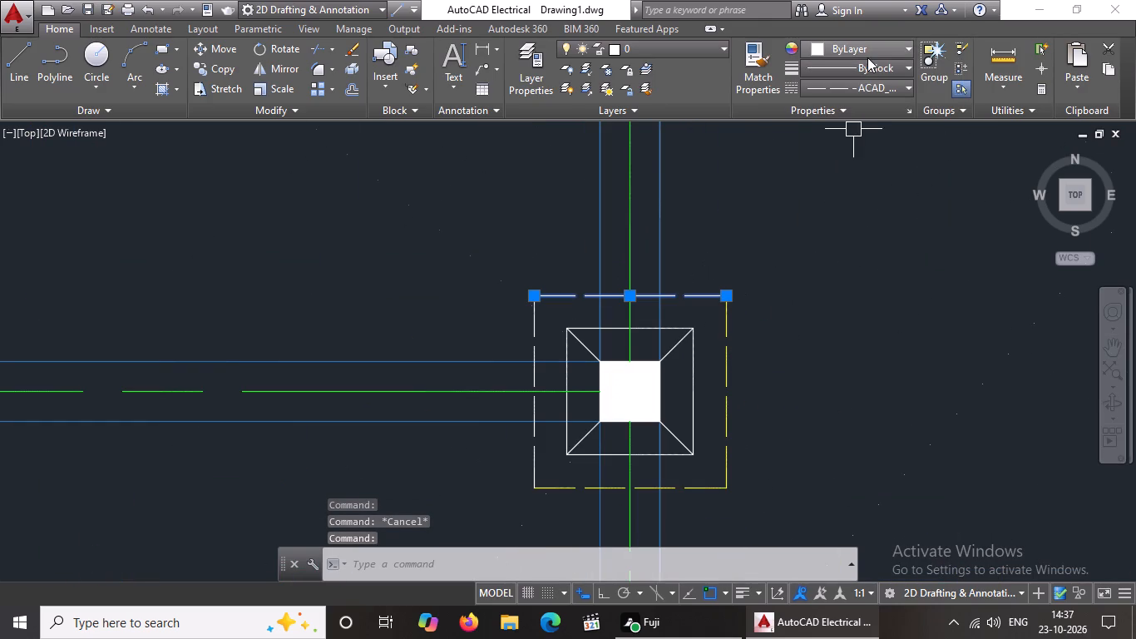
pyautogui.click(867, 51)
pyautogui.click(827, 219)
pyautogui.scroll(-3, 798, 274)
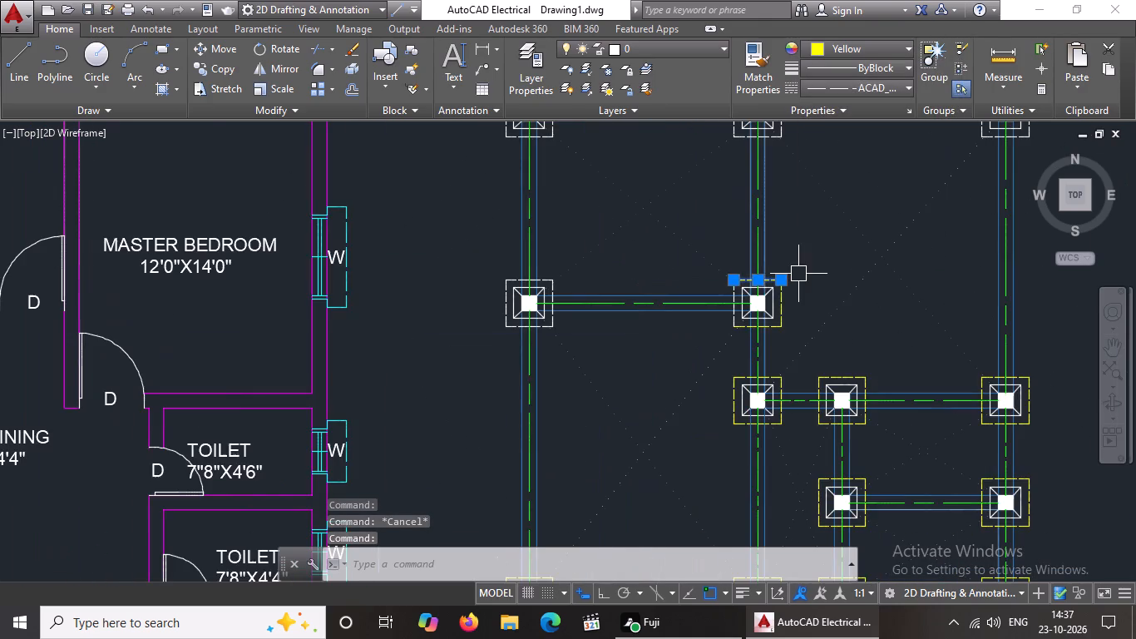
pyautogui.press('Escape')
pyautogui.scroll(3, 788, 284)
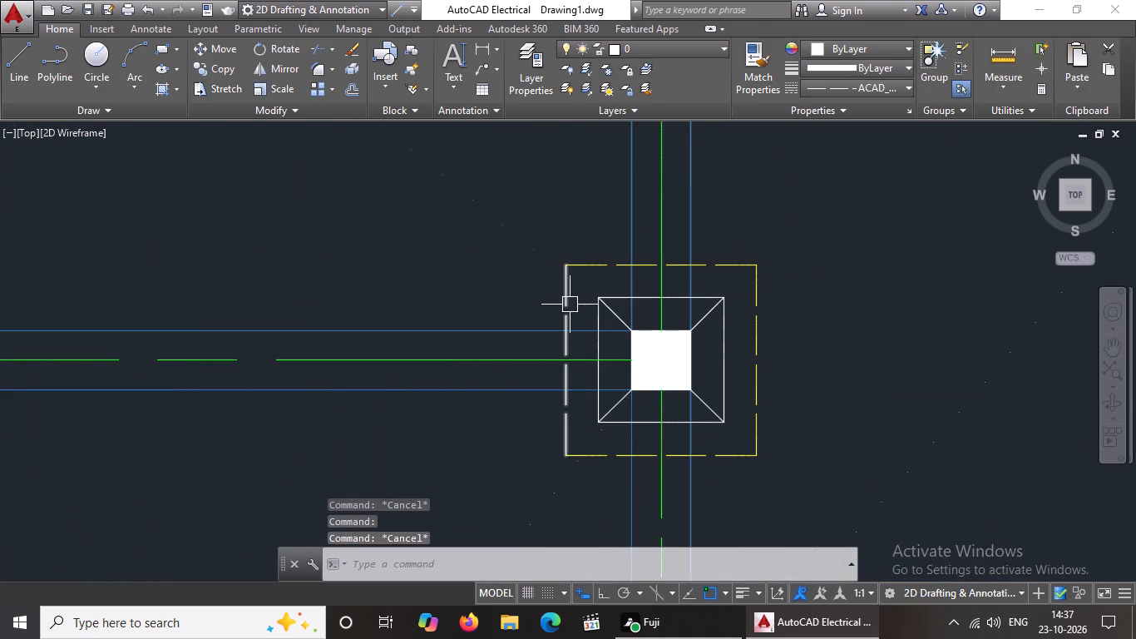
pyautogui.click(569, 305)
pyautogui.moveTo(866, 45); pyautogui.dragTo(866, 52)
pyautogui.moveTo(827, 211); pyautogui.dragTo(827, 220)
pyautogui.scroll(-4, 645, 238)
pyautogui.press('Escape')
# Recolour to yellow the west and south edges of the footing outline at the west end of the northwest bay's south beam.
pyautogui.scroll(4, 505, 253)
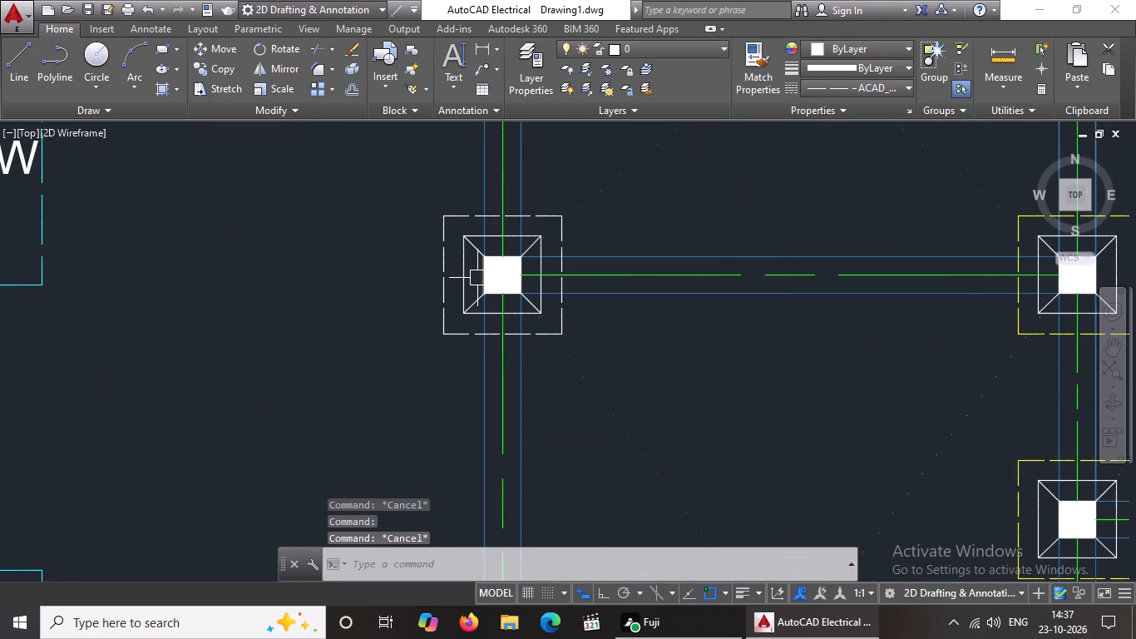
pyautogui.click(445, 270)
pyautogui.click(872, 46)
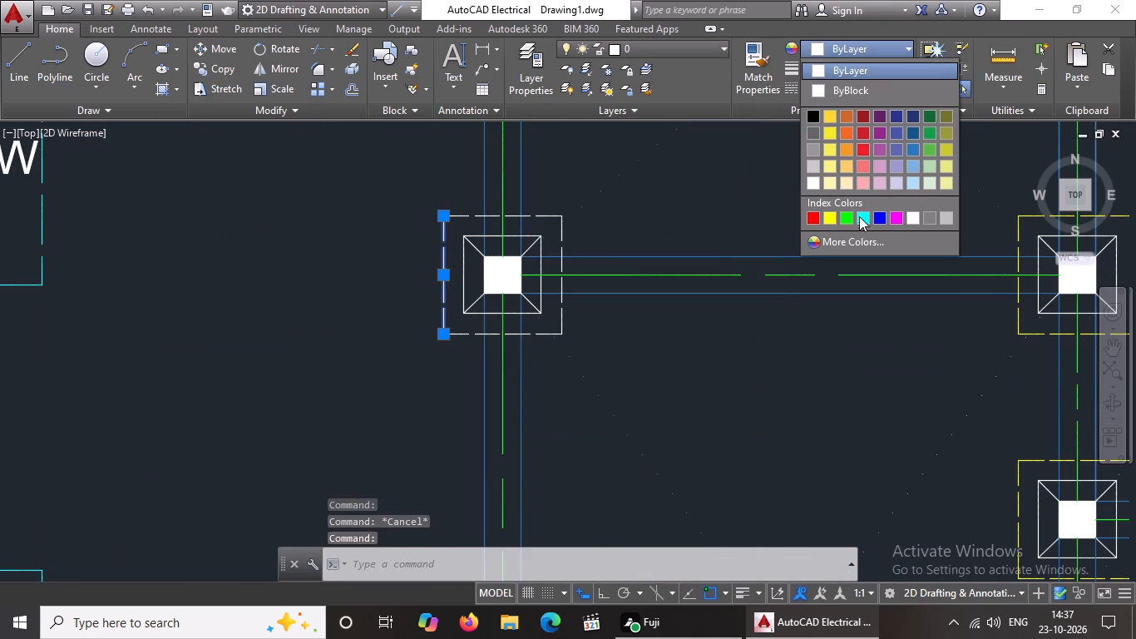
pyautogui.click(828, 215)
pyautogui.scroll(-3, 716, 222)
pyautogui.press('Escape')
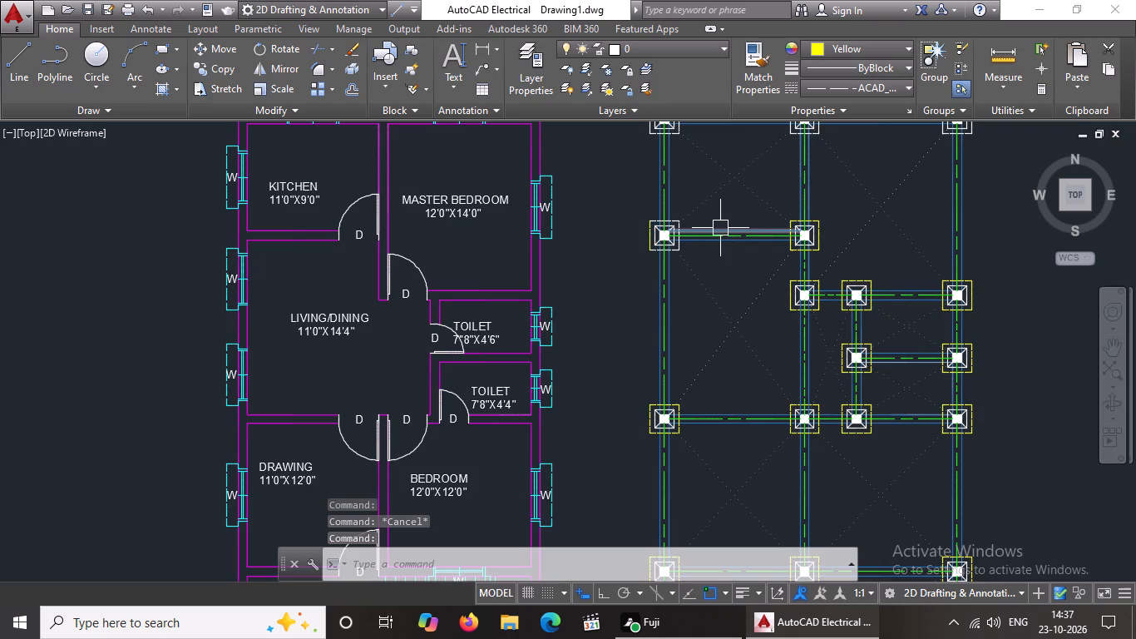
pyautogui.scroll(4, 674, 238)
pyautogui.click(653, 319)
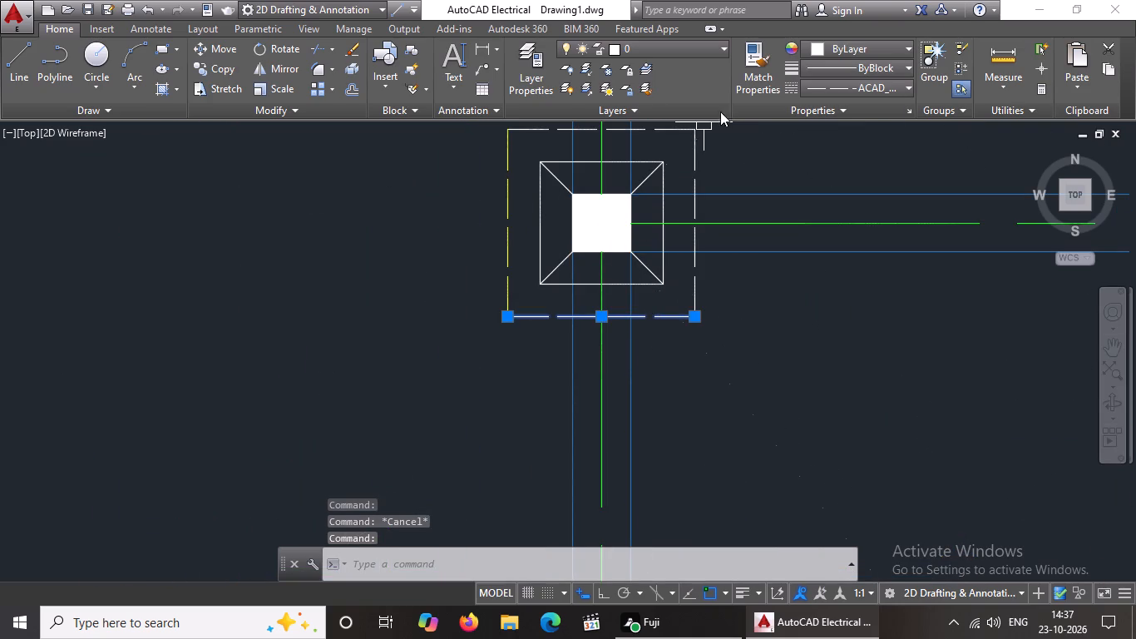
pyautogui.click(857, 43)
pyautogui.click(833, 212)
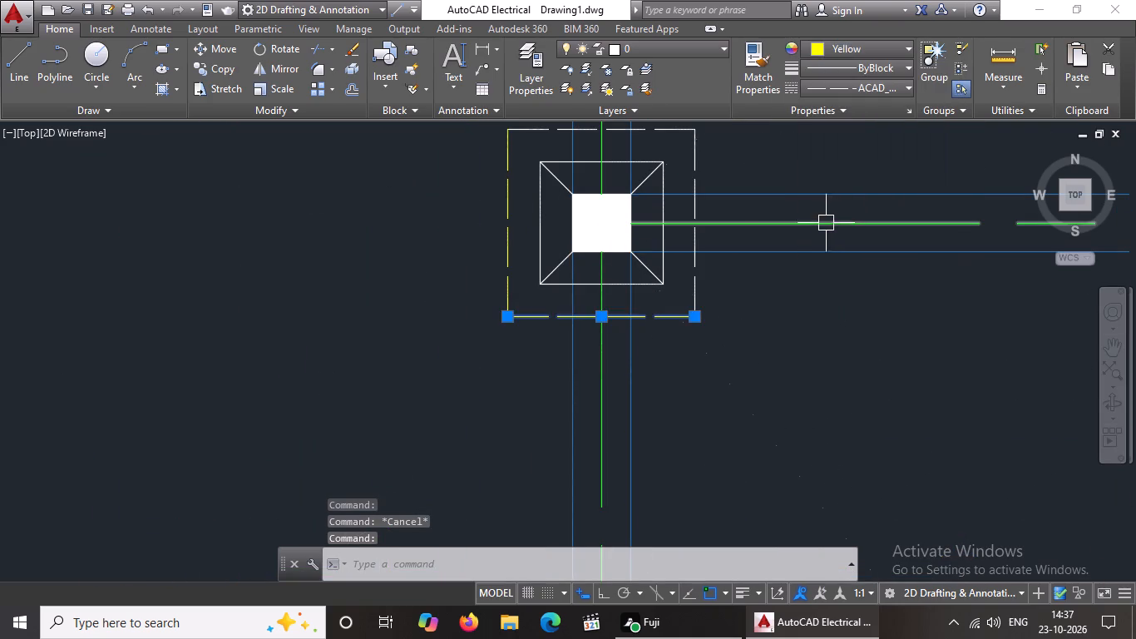
pyautogui.press('Escape')
# Recolour the east and north edges of the same west-end footing outline to yellow.
pyautogui.scroll(-3, 717, 240)
pyautogui.scroll(3, 723, 227)
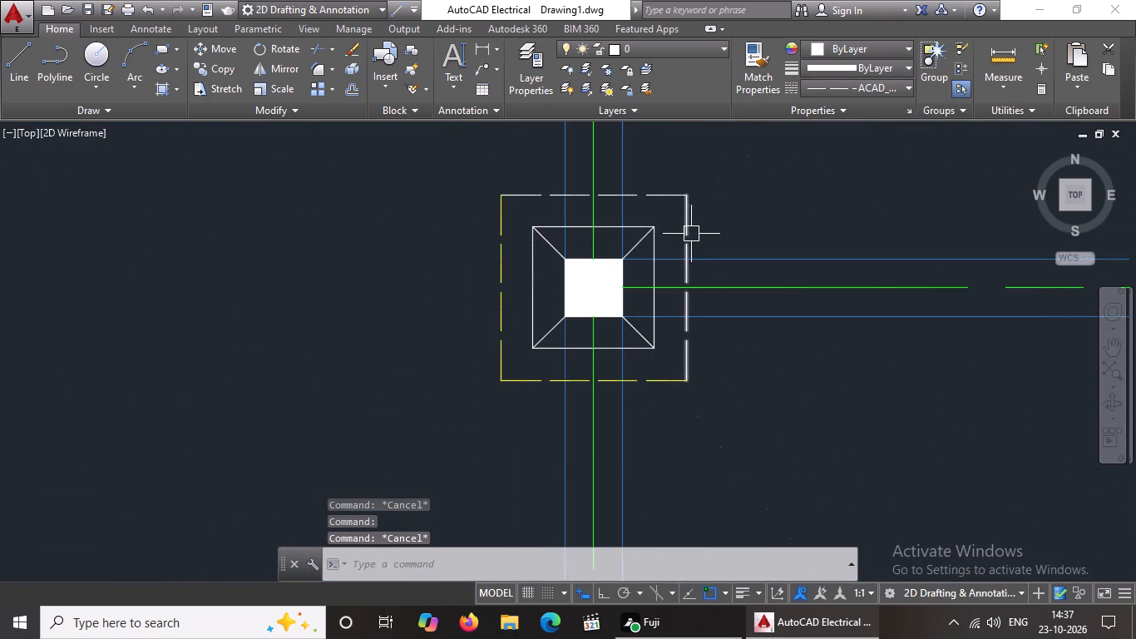
pyautogui.scroll(2, 689, 235)
pyautogui.click(681, 250)
pyautogui.click(679, 233)
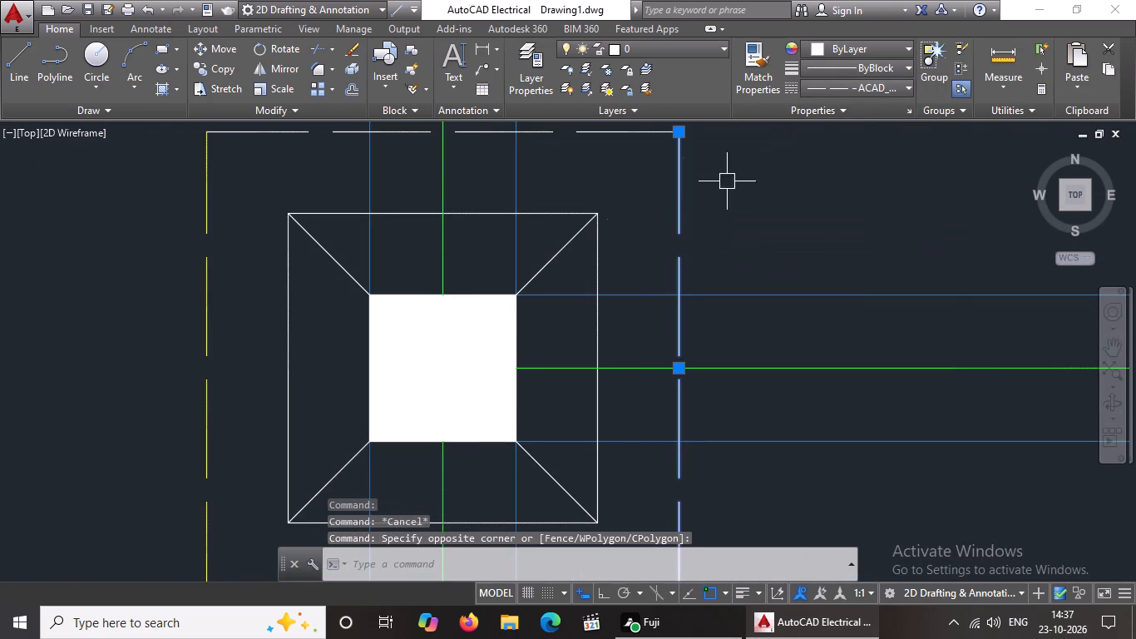
pyautogui.click(852, 47)
pyautogui.click(826, 218)
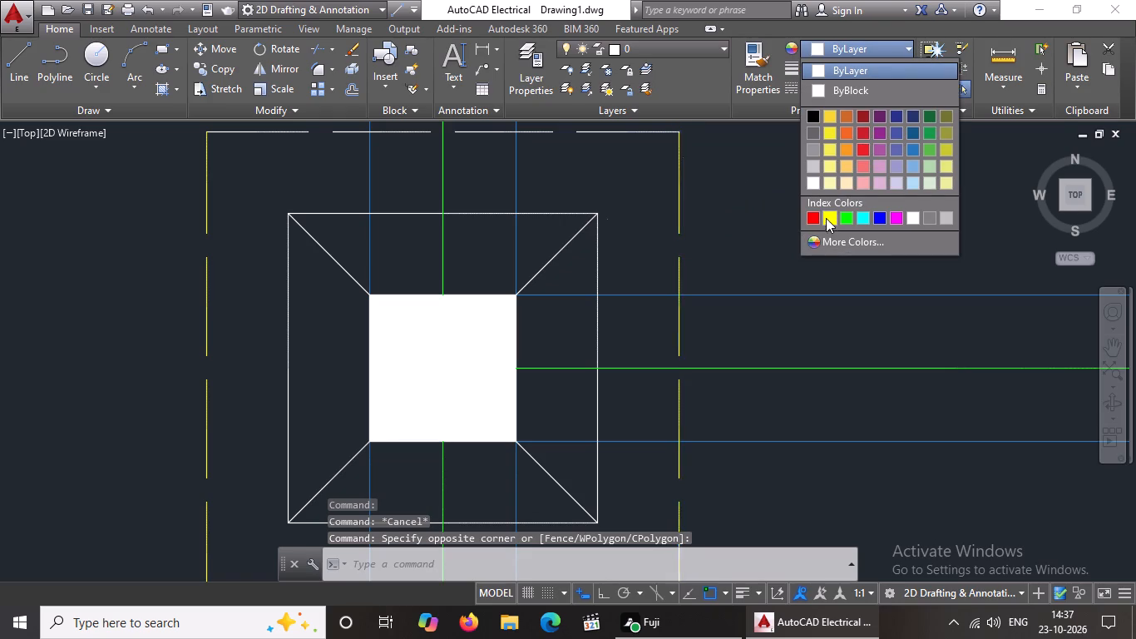
pyautogui.scroll(-4, 760, 248)
pyautogui.press('Escape')
pyautogui.scroll(3, 719, 230)
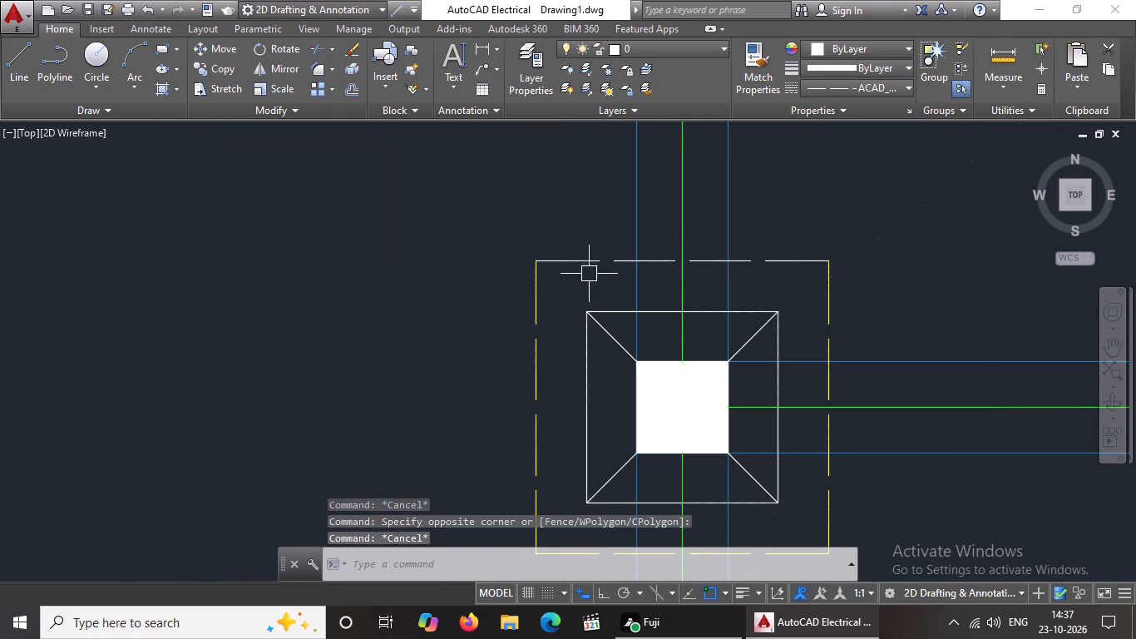
pyautogui.click(588, 259)
pyautogui.click(868, 51)
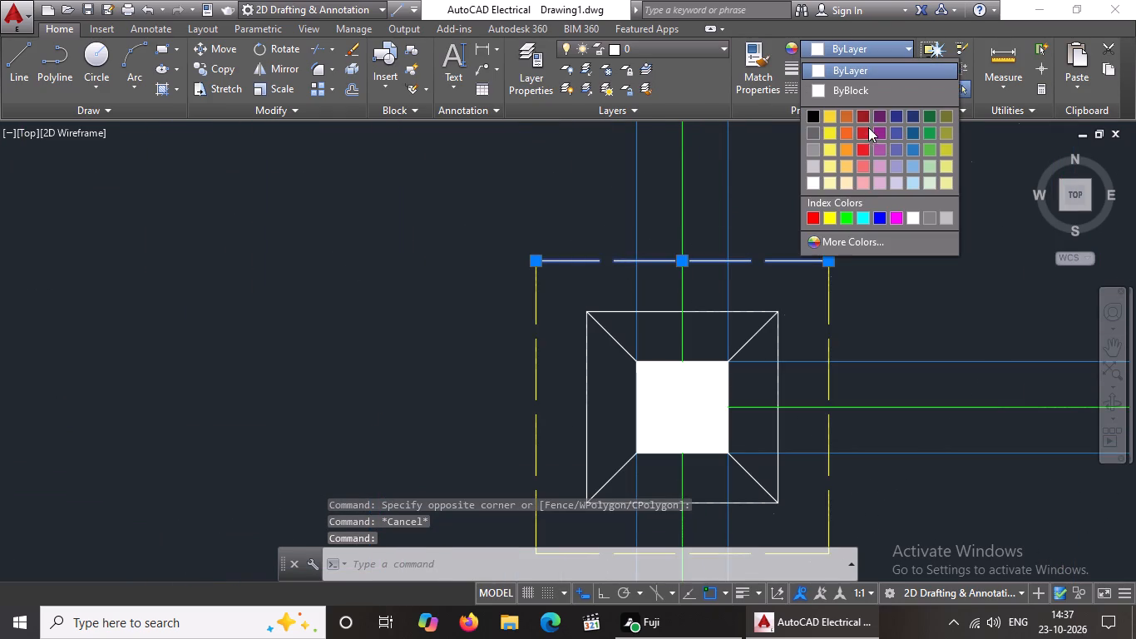
pyautogui.click(827, 216)
pyautogui.scroll(-4, 712, 255)
pyautogui.press('Escape')
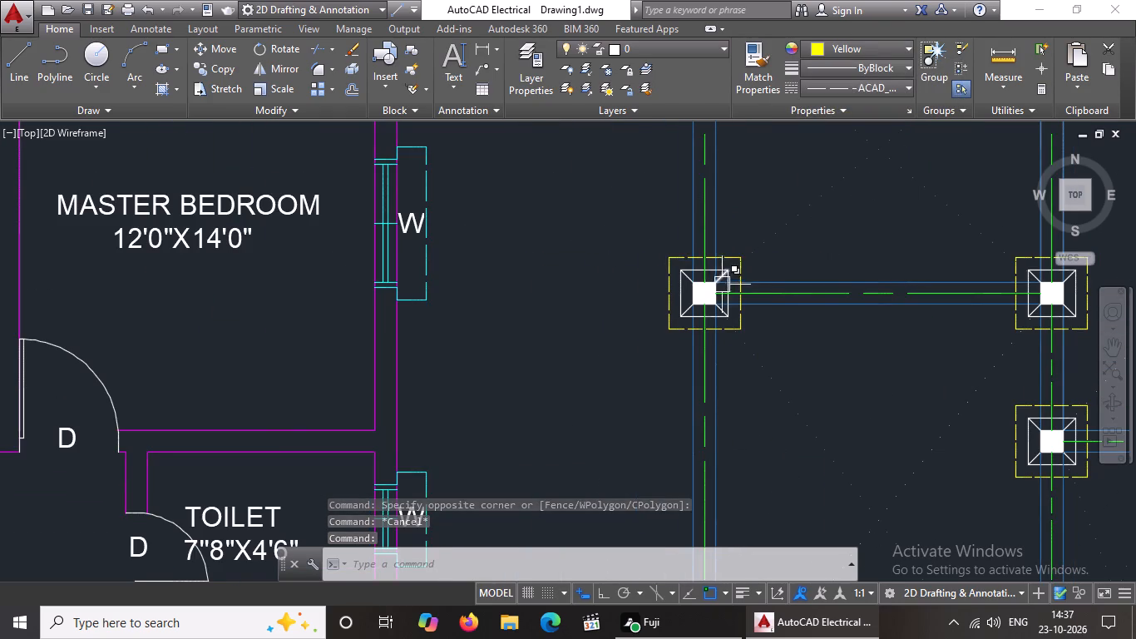
# Recolour the north and west edges of the northwest corner footing's dashed outline to yellow.
pyautogui.scroll(-2, 760, 266)
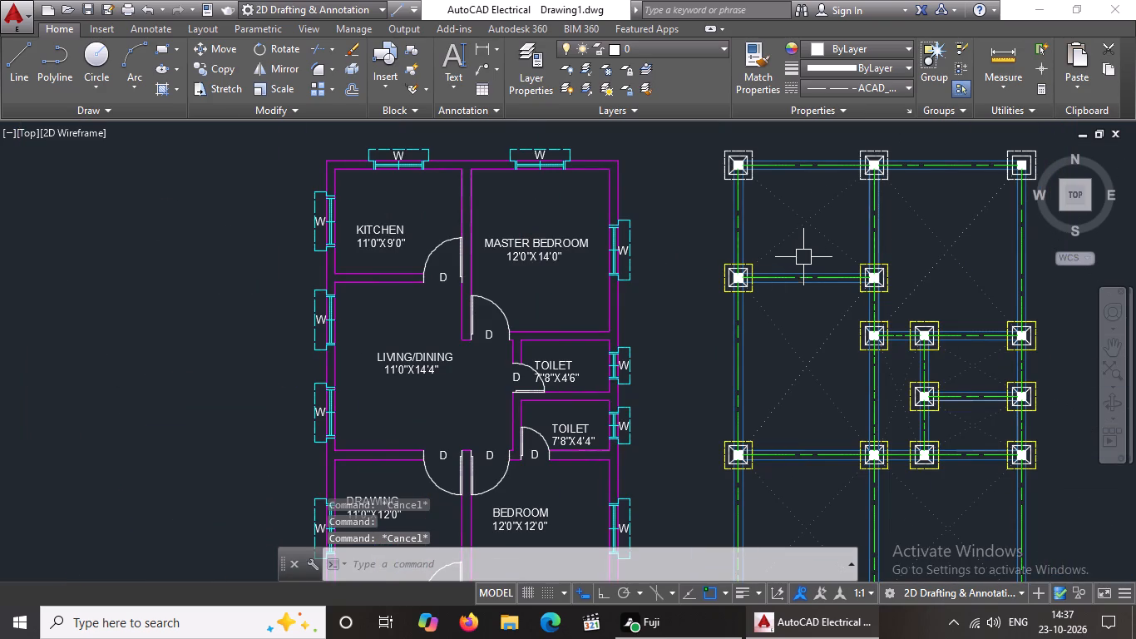
pyautogui.moveTo(797, 229); pyautogui.dragTo(750, 259, button='middle')
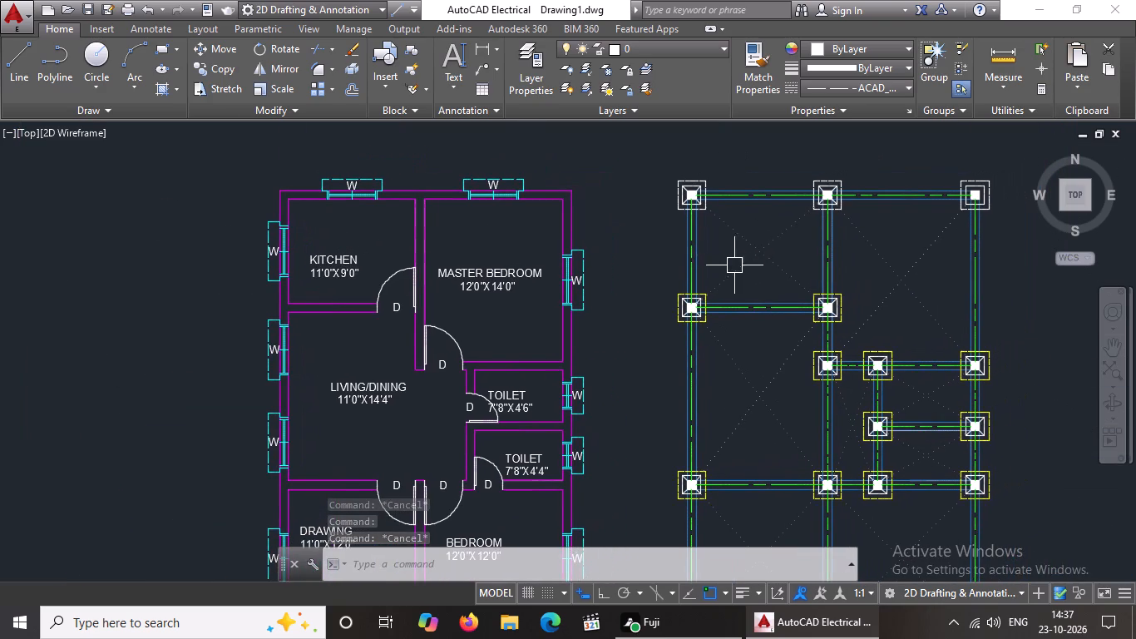
pyautogui.scroll(3, 728, 176)
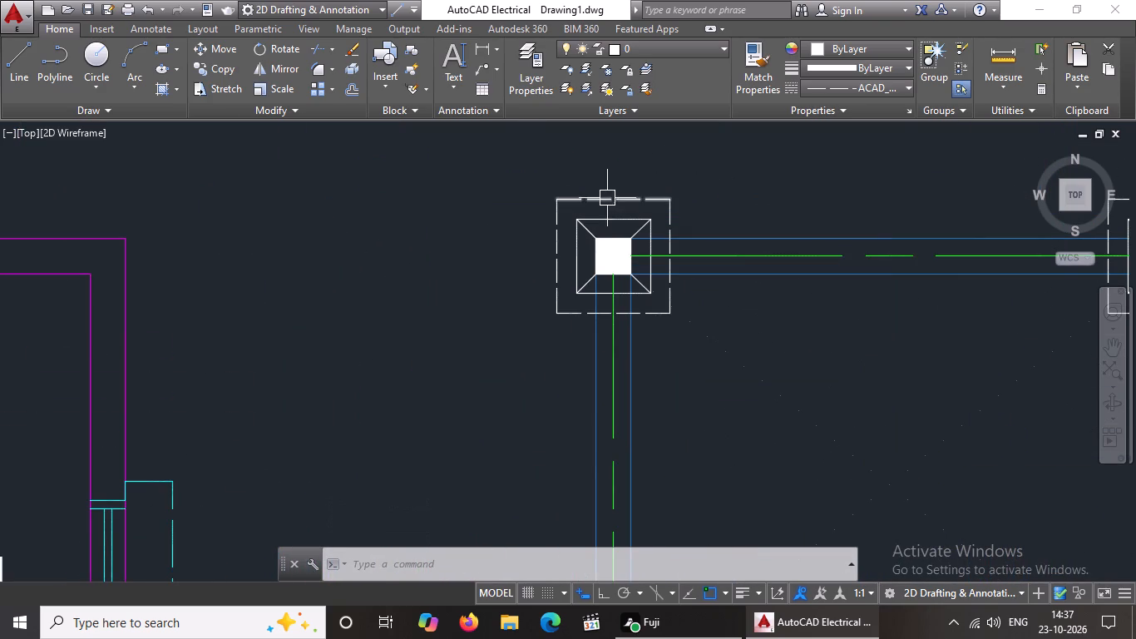
pyautogui.click(607, 198)
pyautogui.click(896, 48)
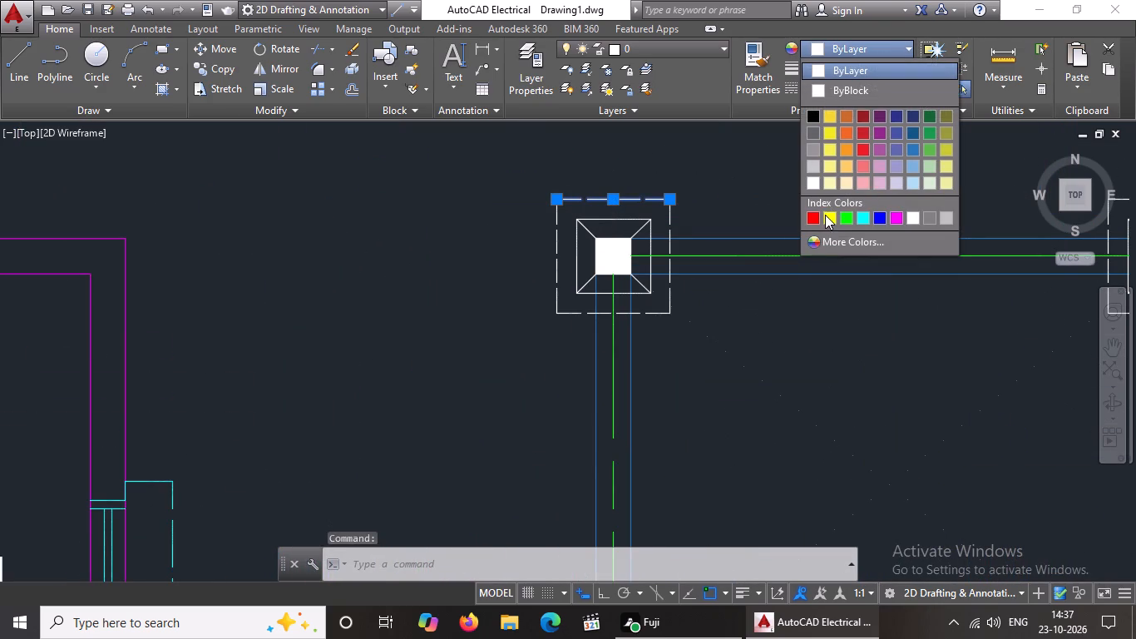
pyautogui.click(825, 215)
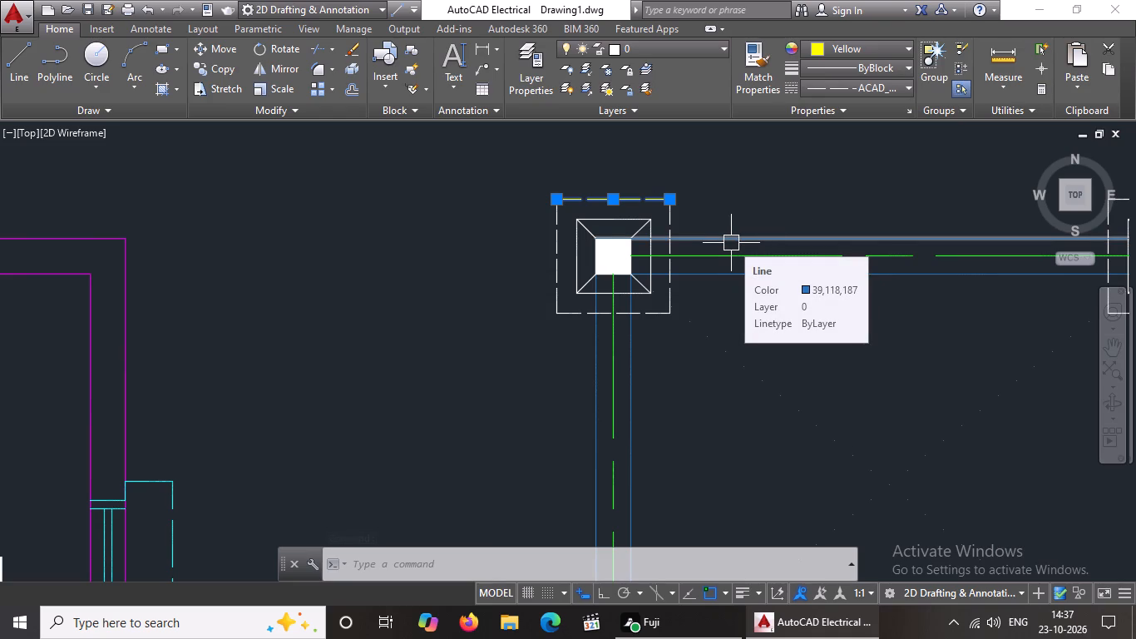
pyautogui.click(561, 246)
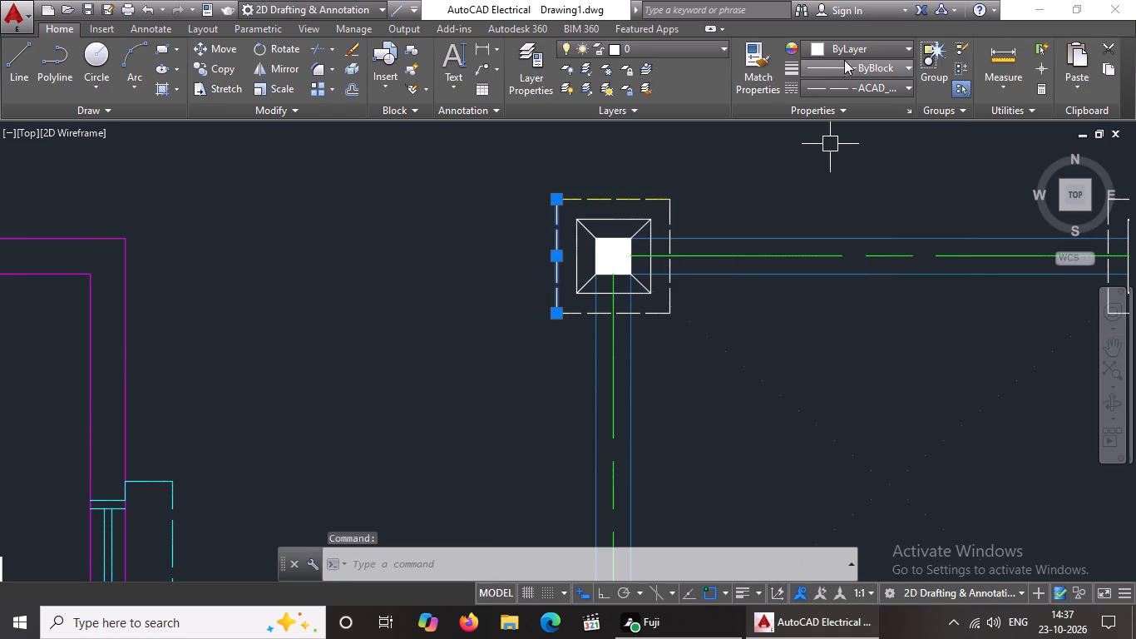
pyautogui.click(851, 46)
pyautogui.click(832, 220)
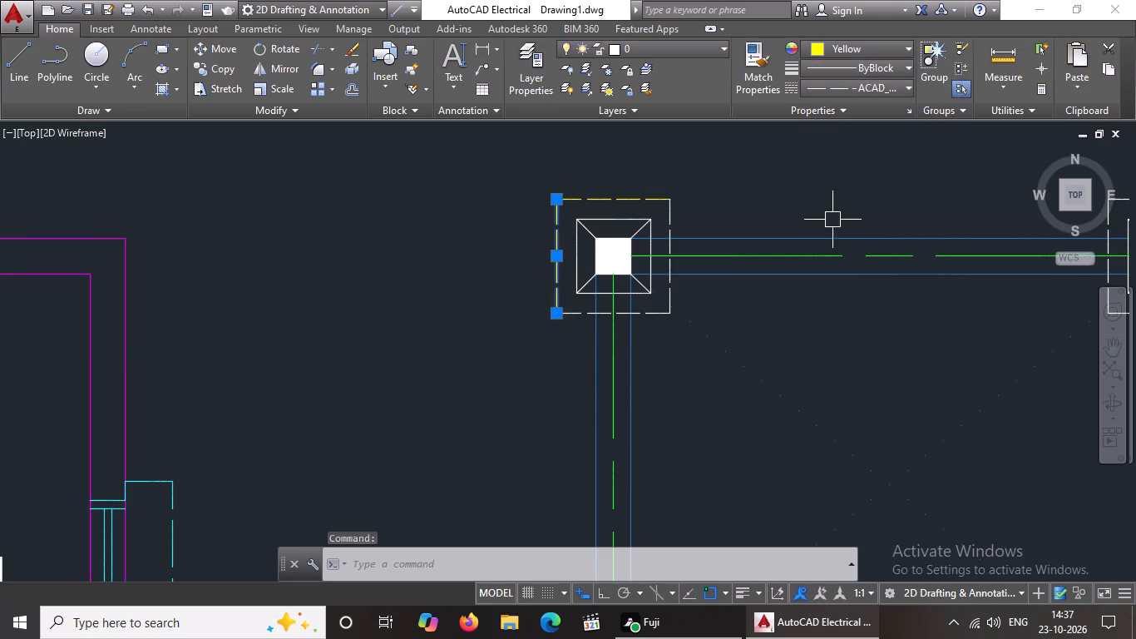
pyautogui.press('Escape')
# Recolour the south and east edges of the northwest corner footing's outline to yellow.
pyautogui.click(656, 318)
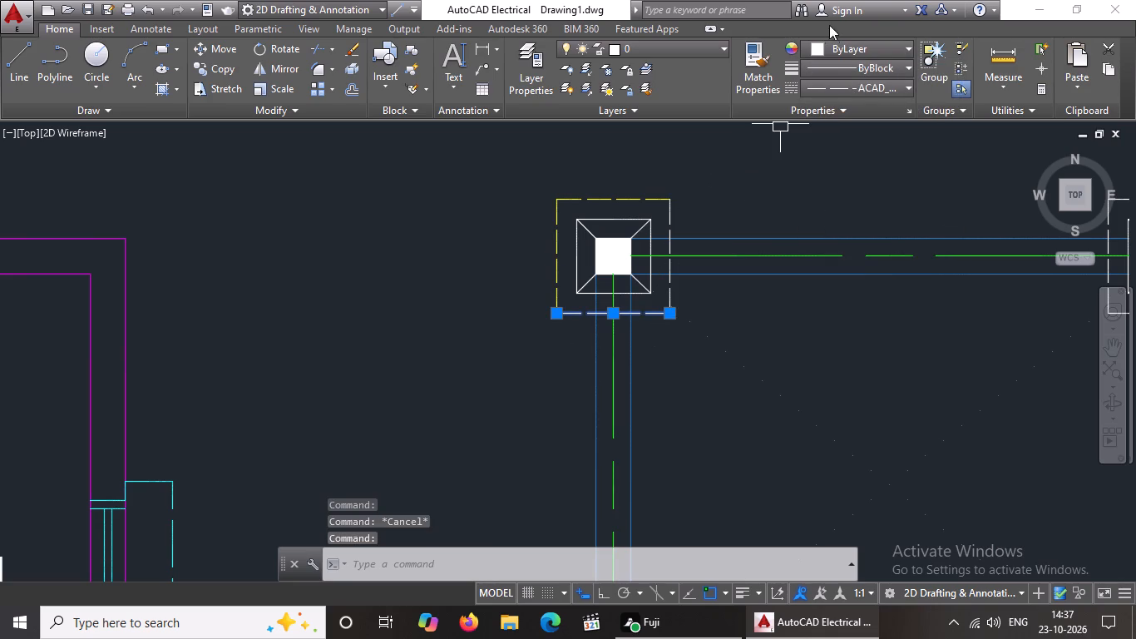
pyautogui.moveTo(831, 45); pyautogui.dragTo(831, 74)
pyautogui.click(837, 47)
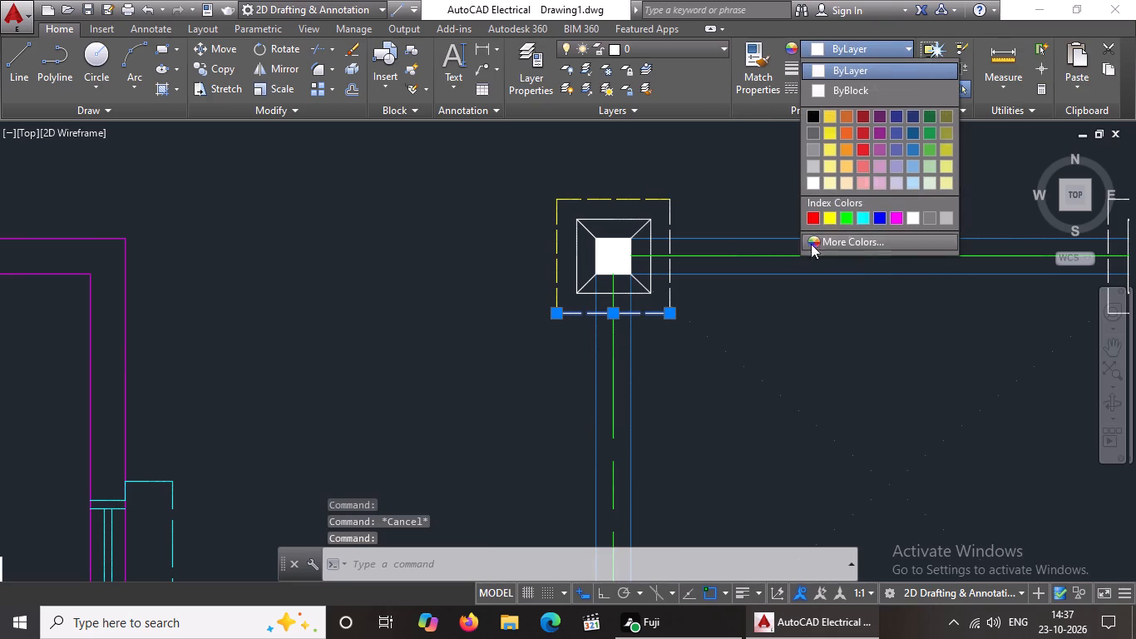
pyautogui.click(827, 216)
pyautogui.press('Escape')
pyautogui.click(669, 220)
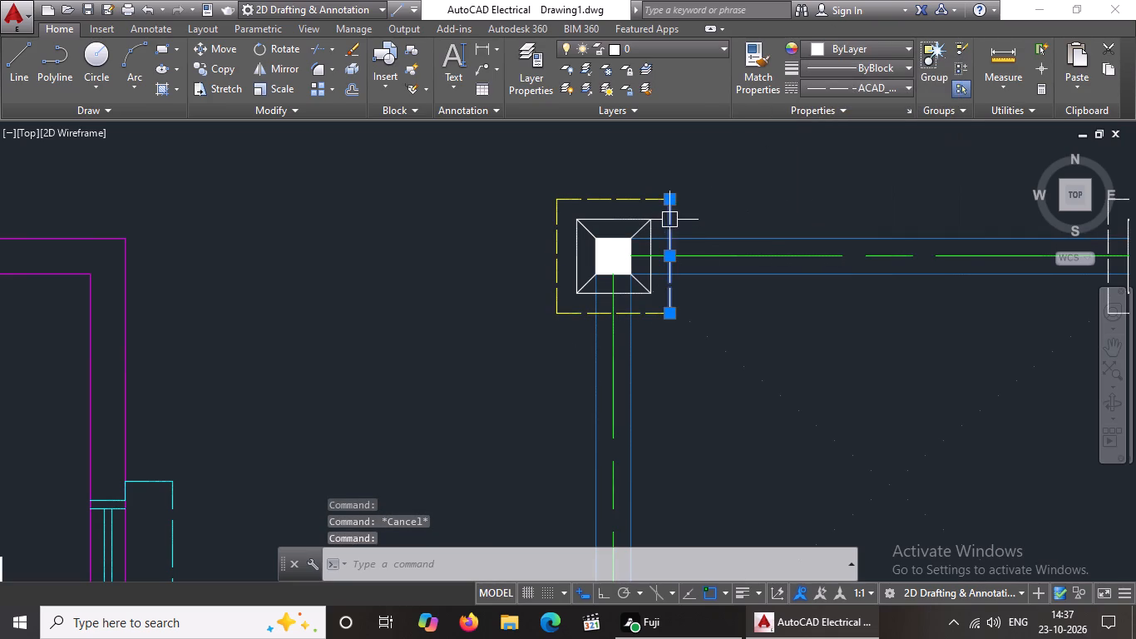
pyautogui.click(871, 46)
pyautogui.click(830, 215)
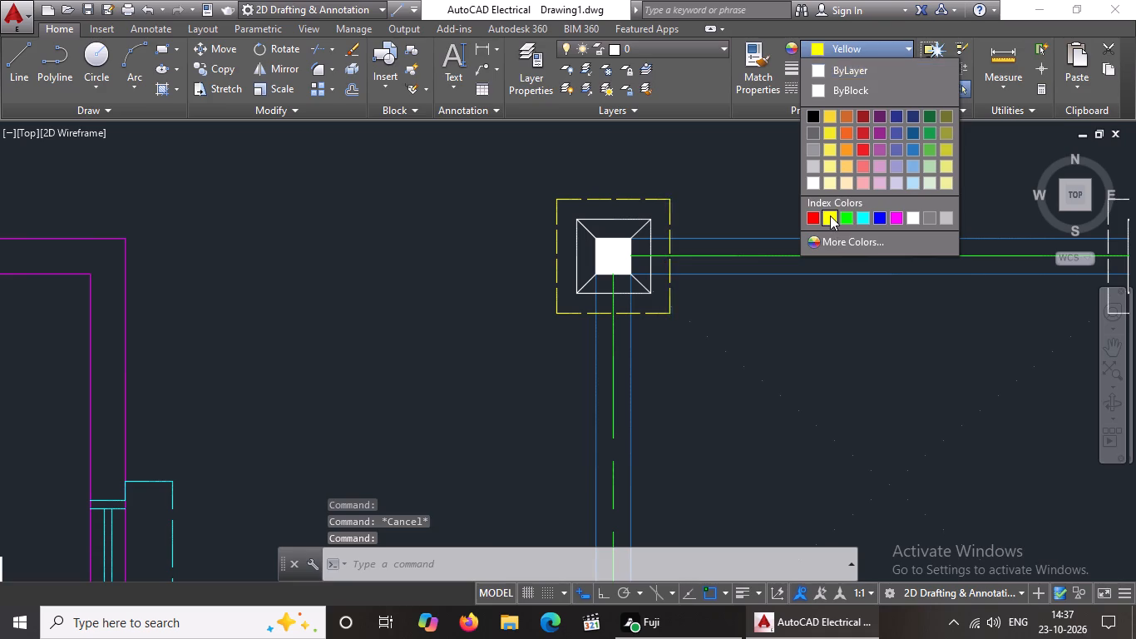
pyautogui.scroll(-2, 745, 222)
pyautogui.press('Escape')
# Recolour to yellow the south and east edges of the middle footing outline on the layout's north beam.
pyautogui.scroll(-2, 936, 274)
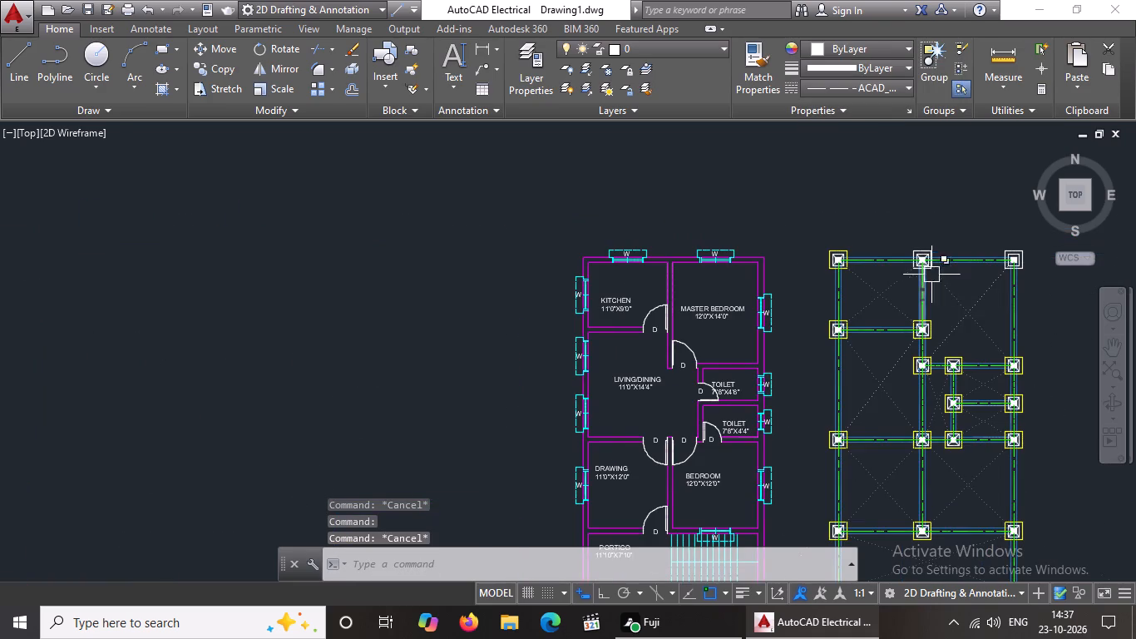
pyautogui.scroll(2, 1094, 259)
pyautogui.scroll(2, 637, 283)
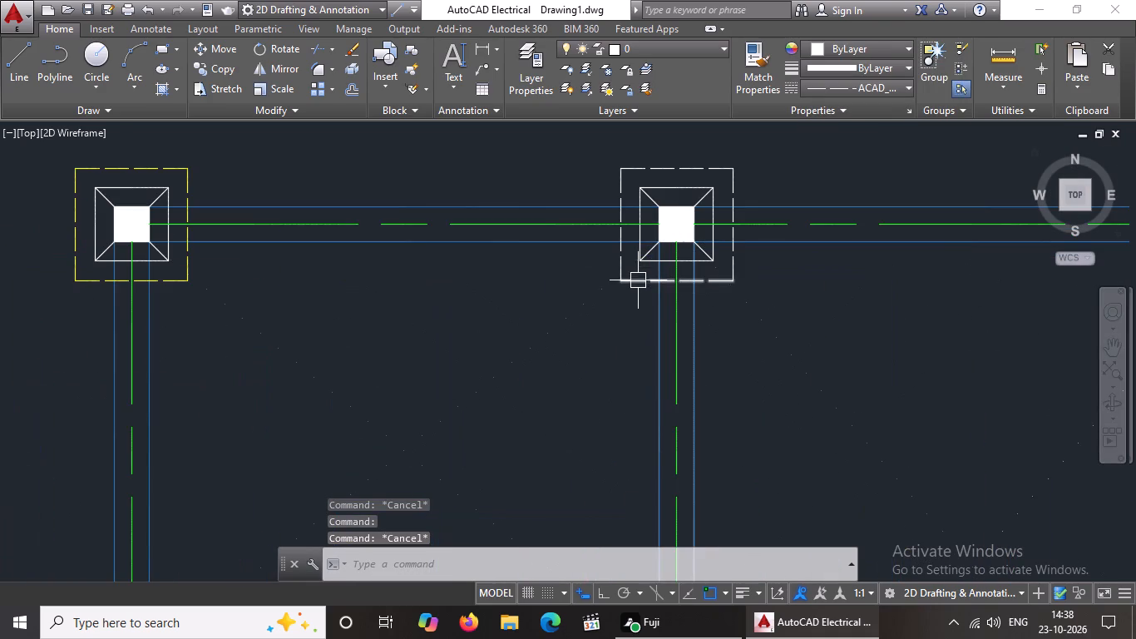
pyautogui.click(638, 280)
pyautogui.moveTo(827, 42); pyautogui.dragTo(829, 57)
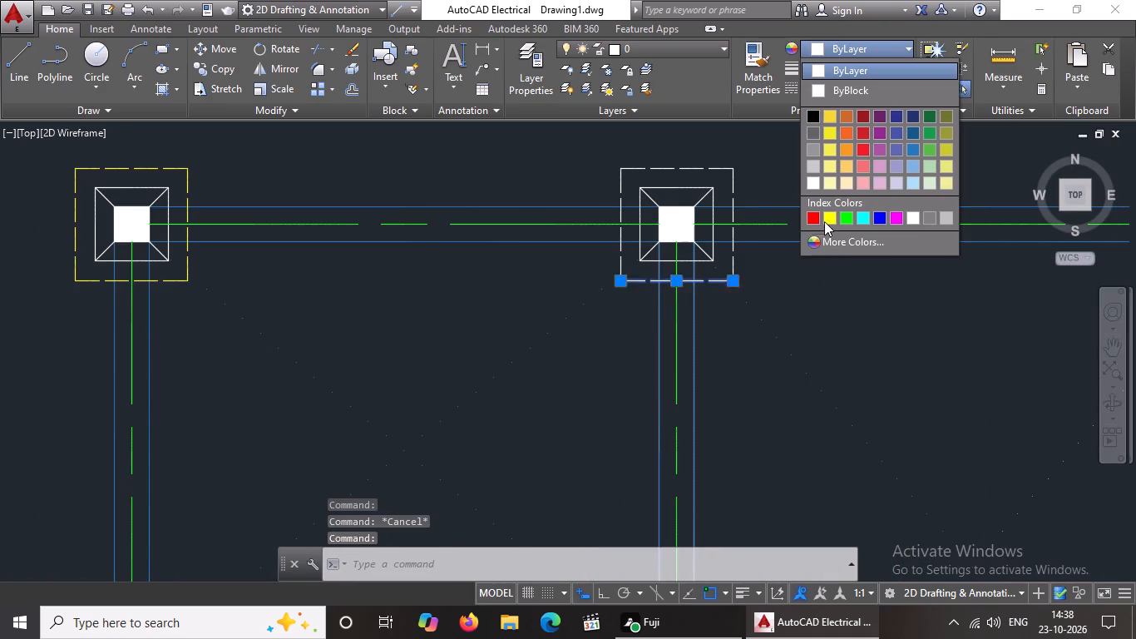
pyautogui.click(829, 220)
pyautogui.press('Escape')
pyautogui.click(735, 184)
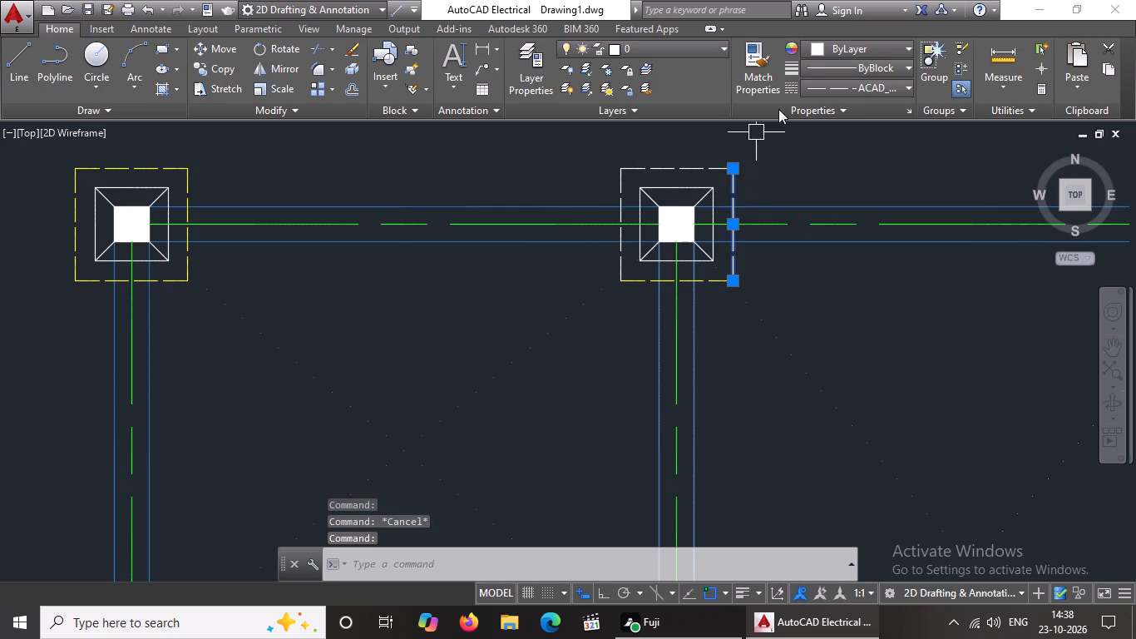
pyautogui.click(821, 46)
pyautogui.click(829, 220)
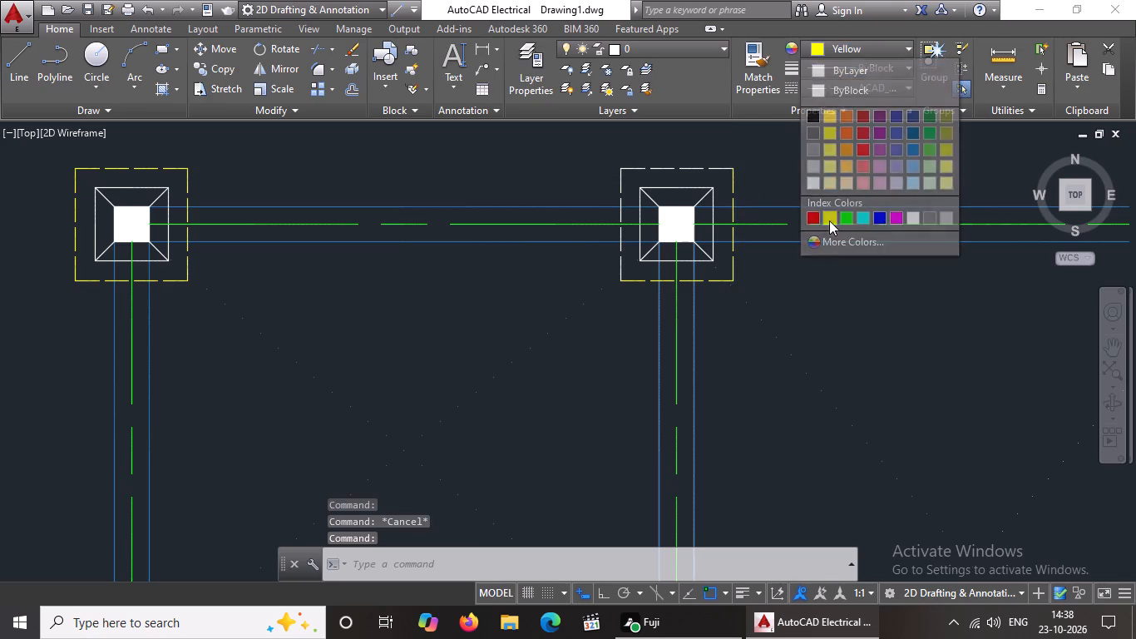
pyautogui.press('Escape')
# Recolour the north and west edges of the north beam's middle footing outline to yellow.
pyautogui.click(702, 170)
pyautogui.click(839, 38)
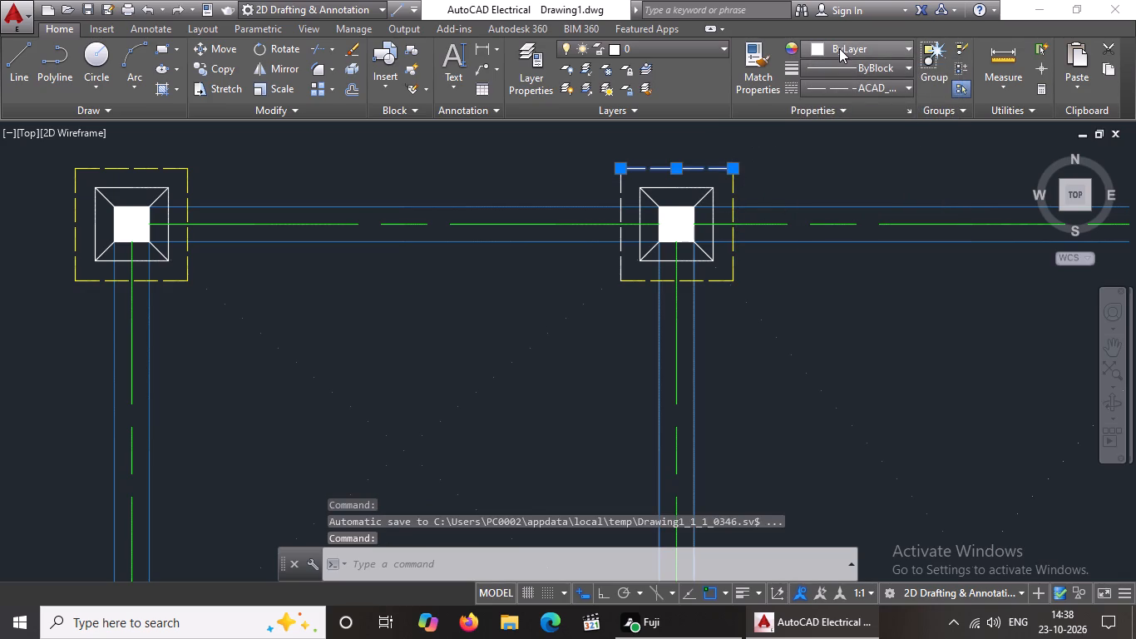
pyautogui.click(839, 48)
pyautogui.click(834, 214)
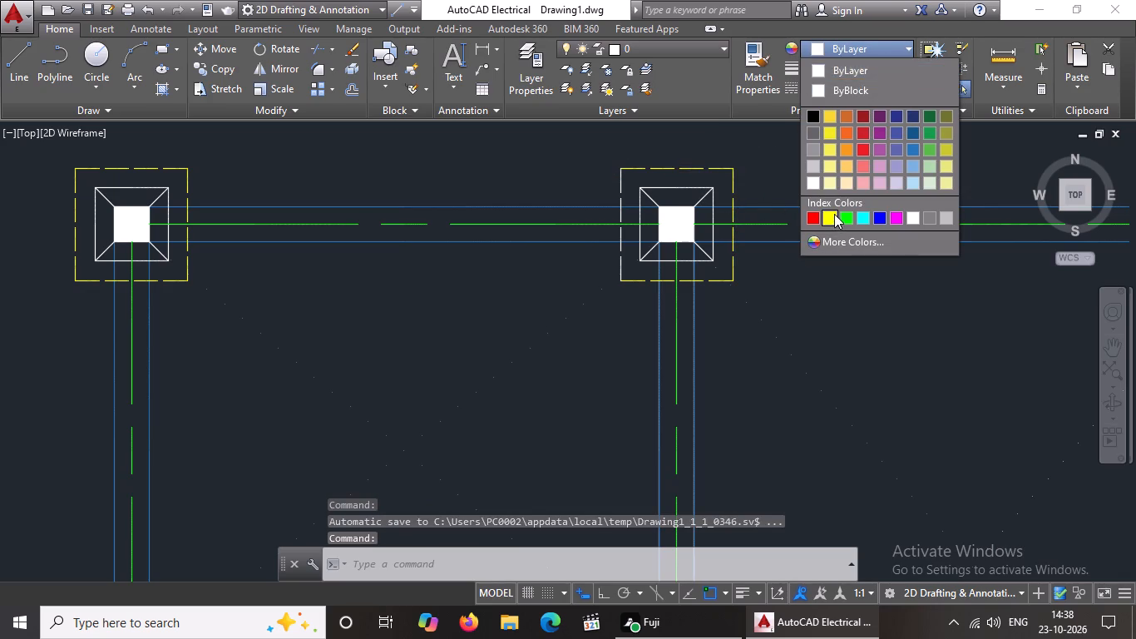
pyautogui.click(620, 265)
pyautogui.click(860, 46)
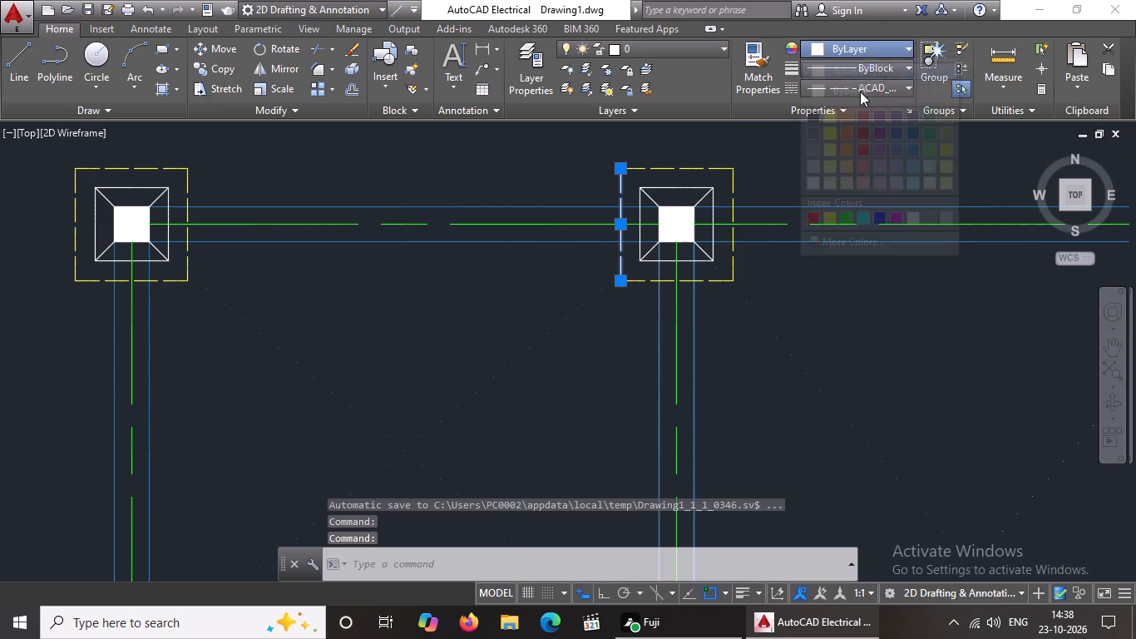
pyautogui.click(830, 215)
pyautogui.scroll(-3, 809, 224)
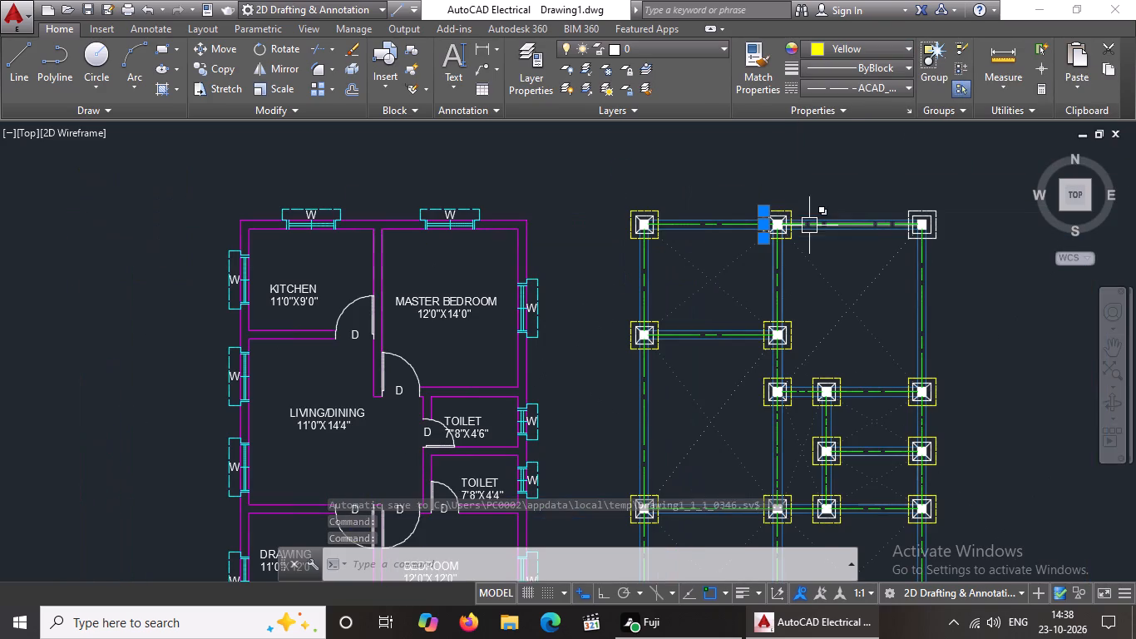
pyautogui.press('Escape')
# Draw lines joining the column's northeast and southwest corners to the matching inner-square corners of the northeast corner footing.
pyautogui.scroll(3, 932, 221)
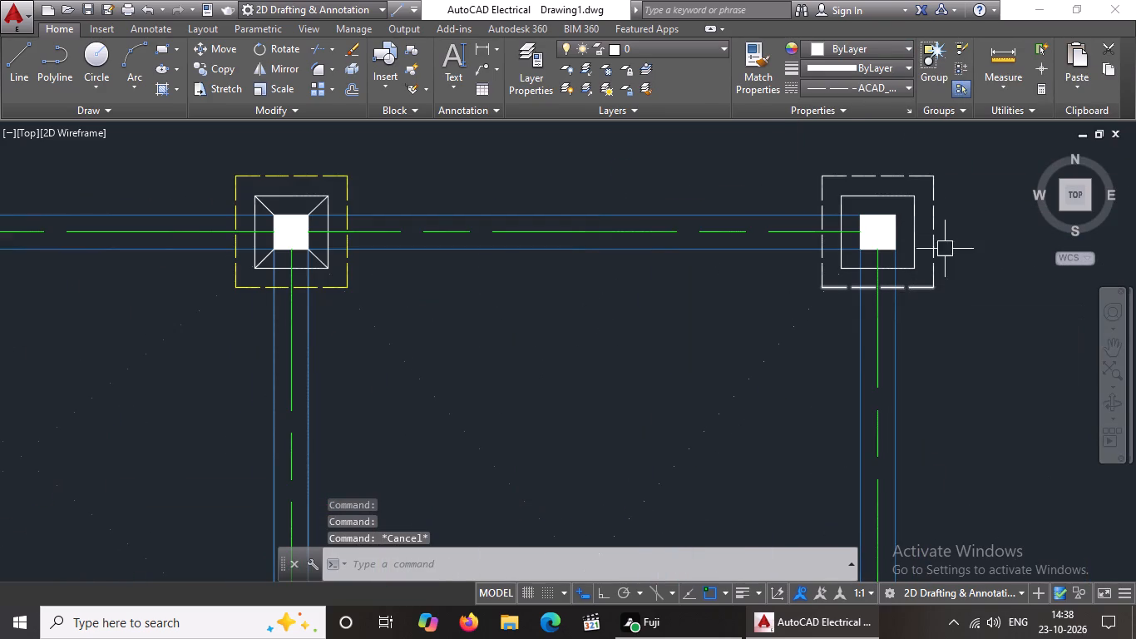
pyautogui.press('Escape')
pyautogui.press('l')
pyautogui.press('Return')
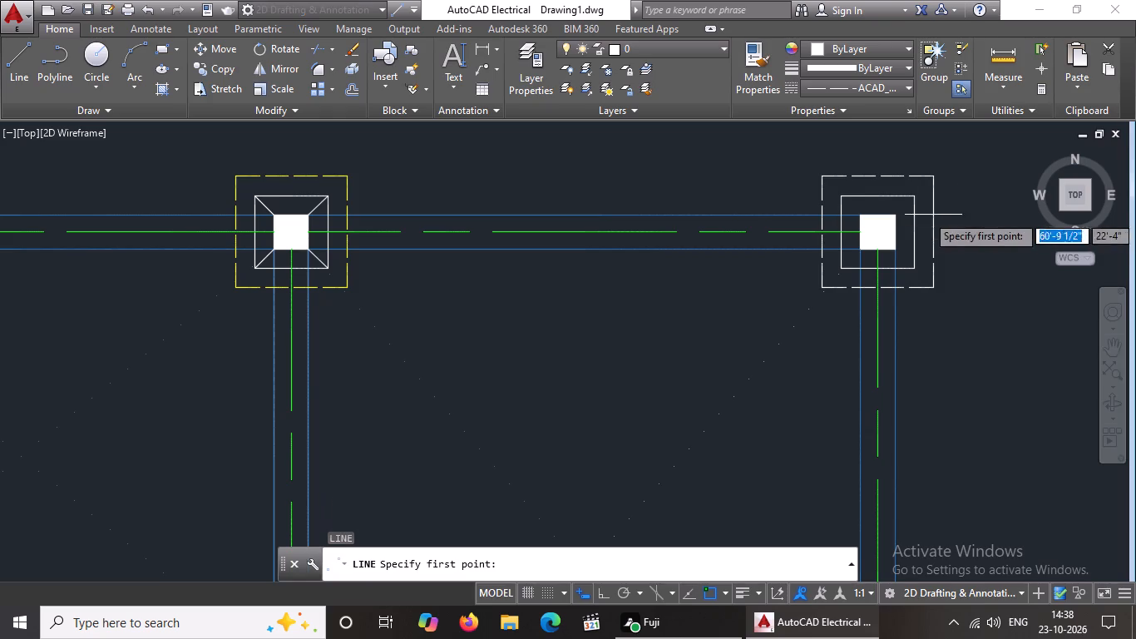
pyautogui.click(896, 216)
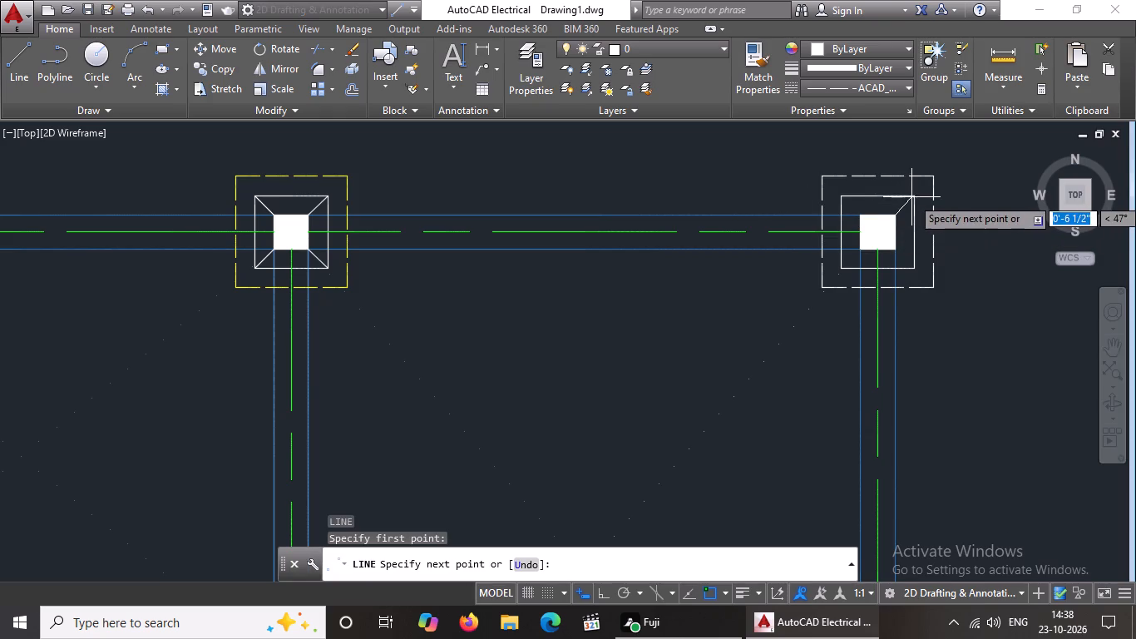
pyautogui.click(914, 193)
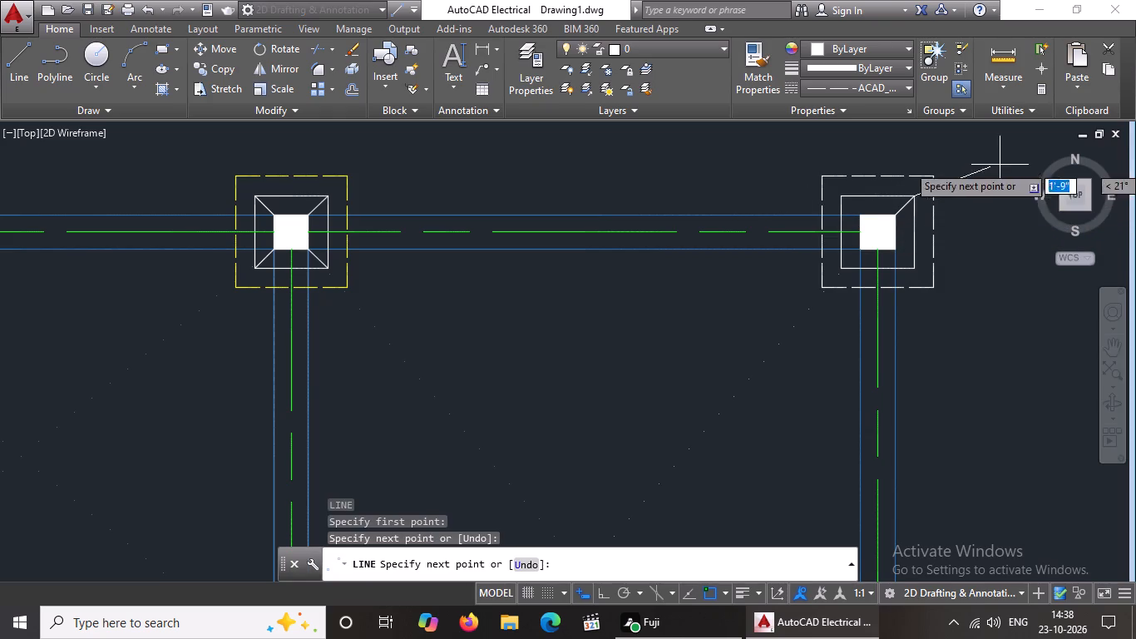
pyautogui.press('Escape')
pyautogui.press('l')
pyautogui.press('Return')
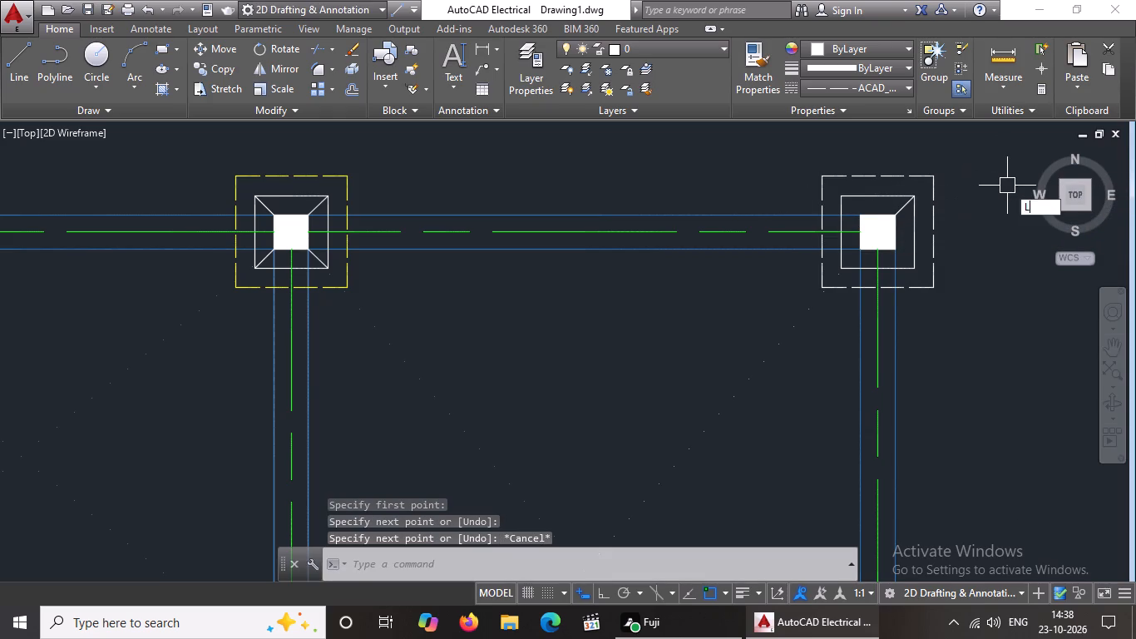
pyautogui.click(847, 269)
pyautogui.click(860, 250)
pyautogui.press('Return')
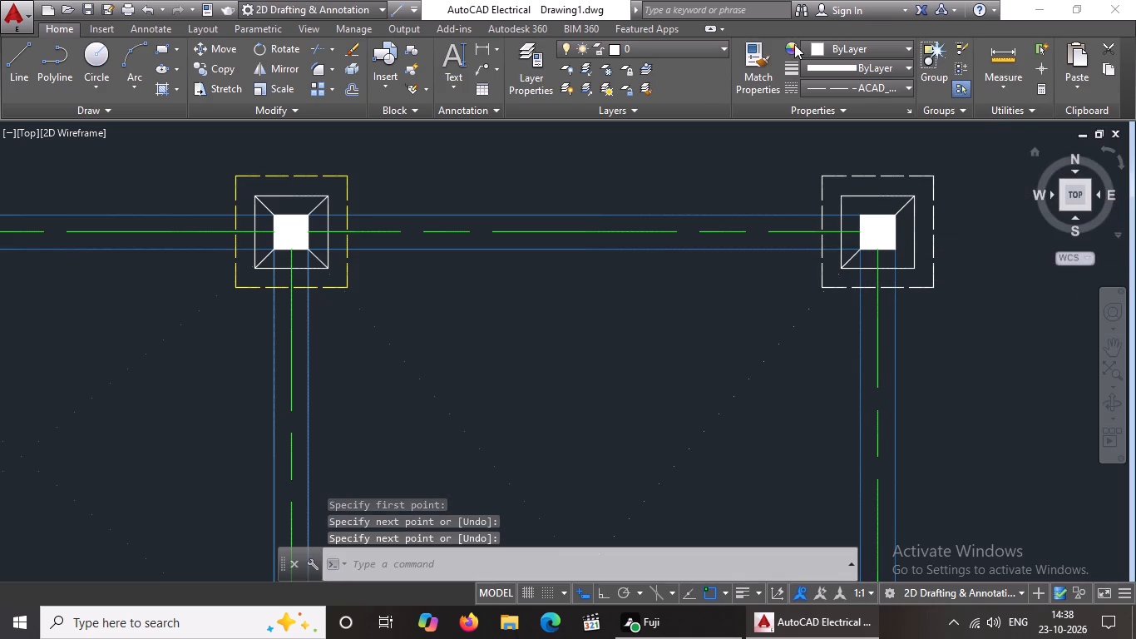
# Draw lines joining the northwest and southeast corners of the northeast footing's inner square to the matching column corners.
pyautogui.press('l')
pyautogui.press('Return')
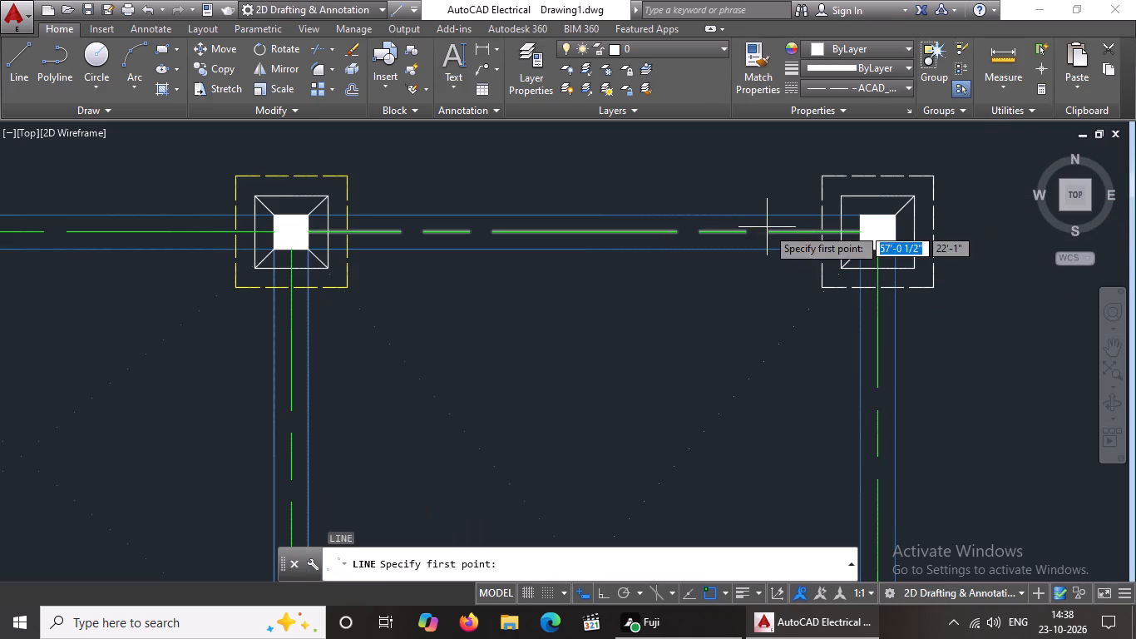
pyautogui.scroll(1, 767, 227)
pyautogui.click(885, 178)
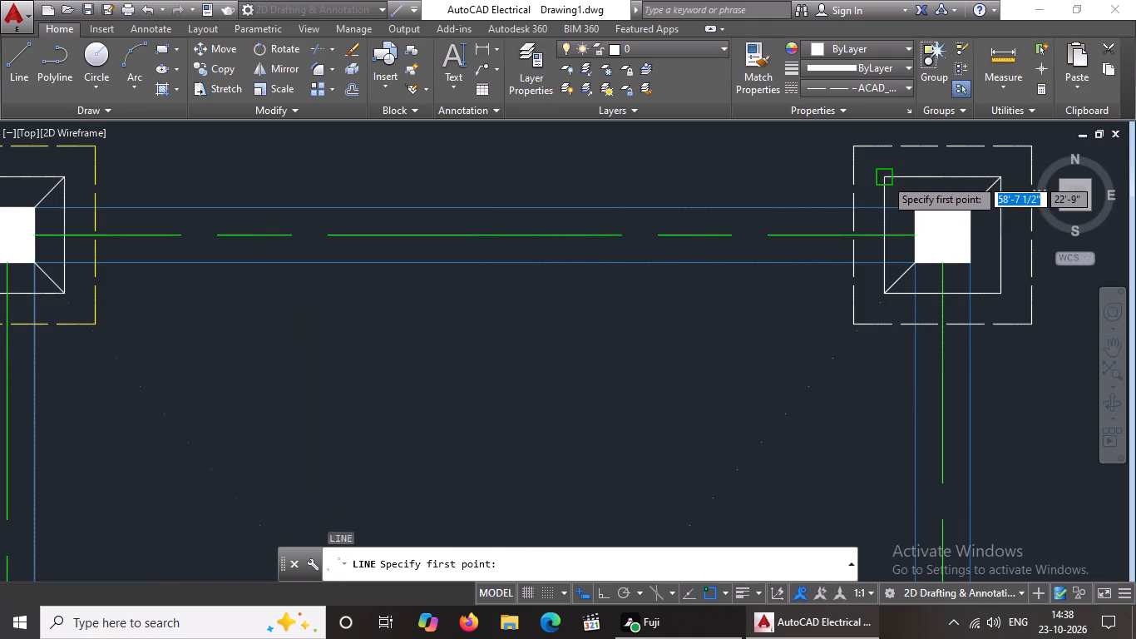
pyautogui.moveTo(917, 207); pyautogui.dragTo(926, 207)
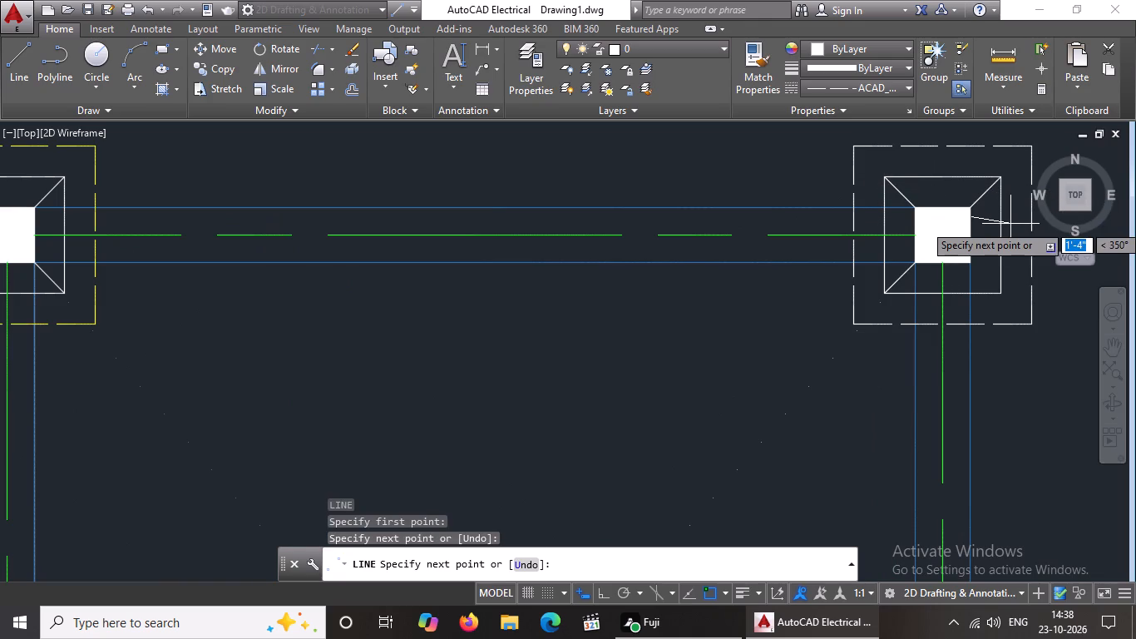
pyautogui.press('Return')
pyautogui.press('l')
pyautogui.press('Return')
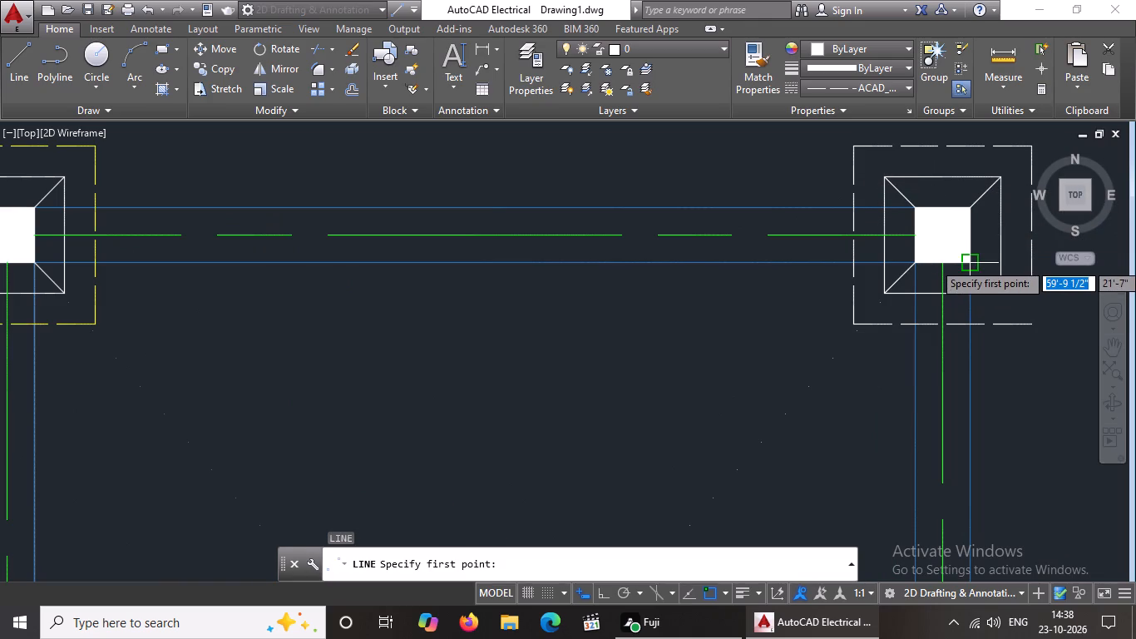
pyautogui.click(970, 261)
pyautogui.moveTo(998, 295); pyautogui.dragTo(996, 303)
pyautogui.scroll(-4, 1013, 306)
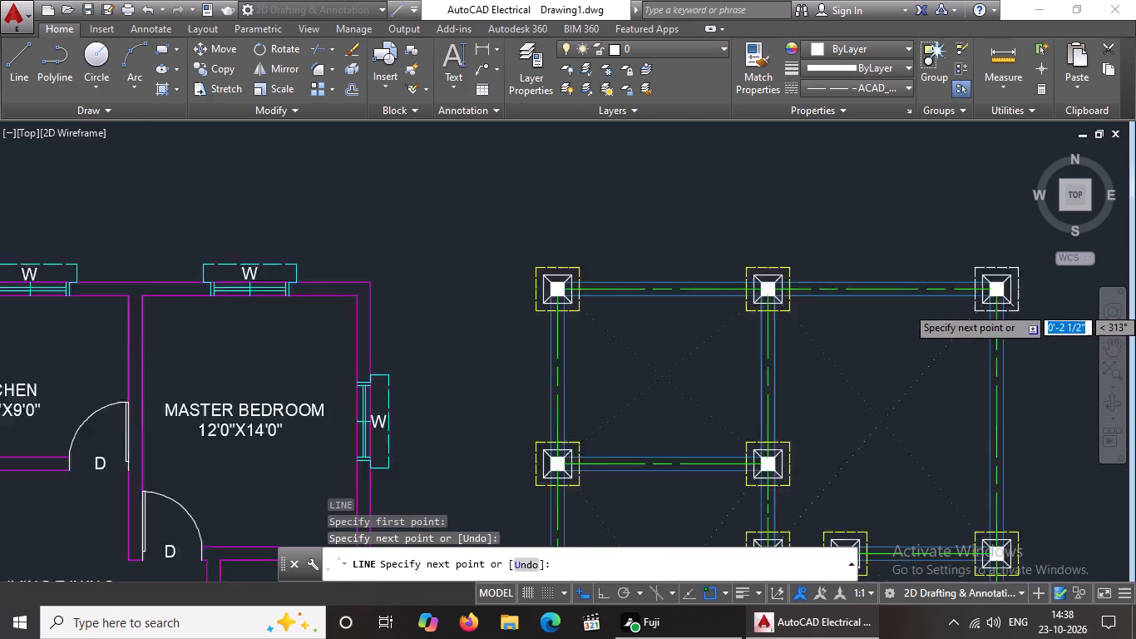
pyautogui.press('Escape')
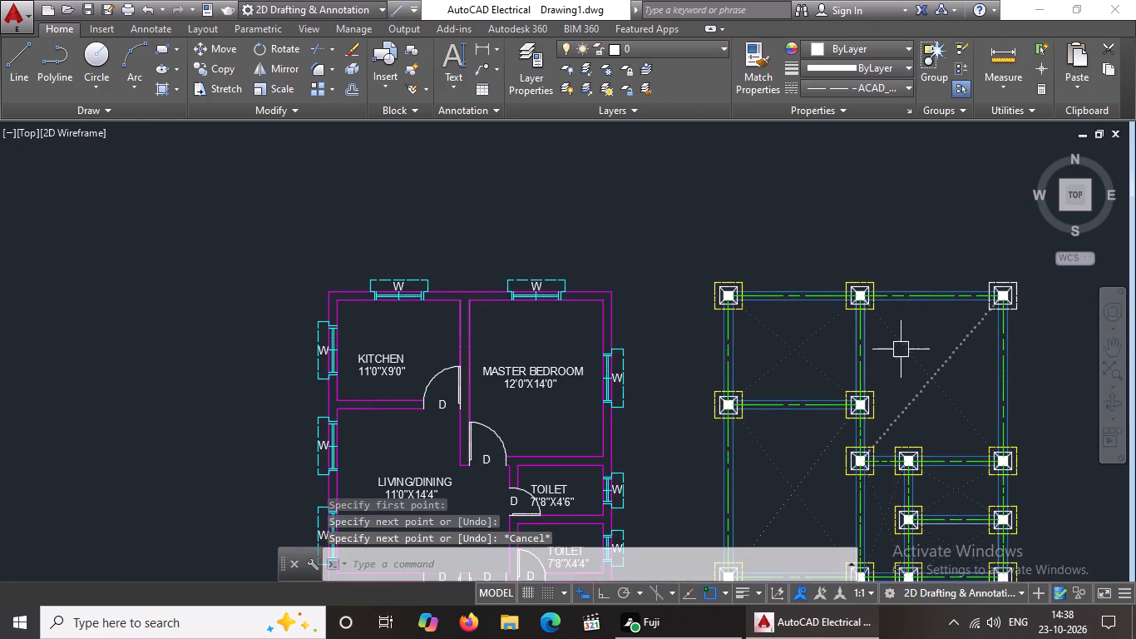
# Recolour the north and east edges of the northeast corner footing's dashed outline to yellow.
pyautogui.moveTo(941, 339); pyautogui.dragTo(778, 335, button='middle')
pyautogui.scroll(2, 826, 326)
pyautogui.press('Escape')
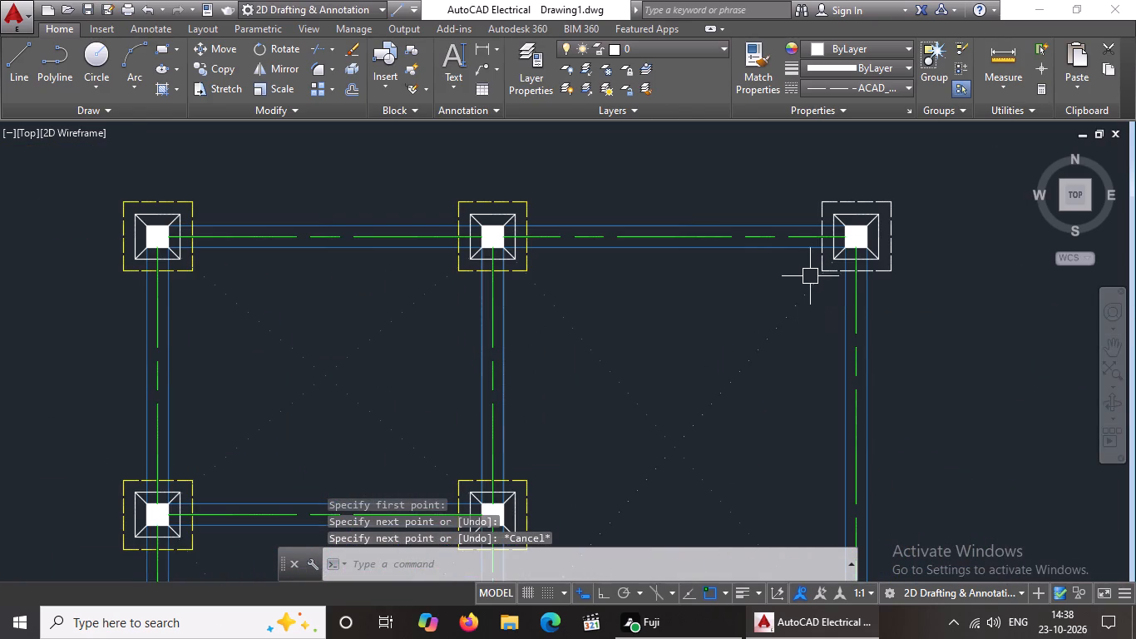
pyautogui.click(848, 198)
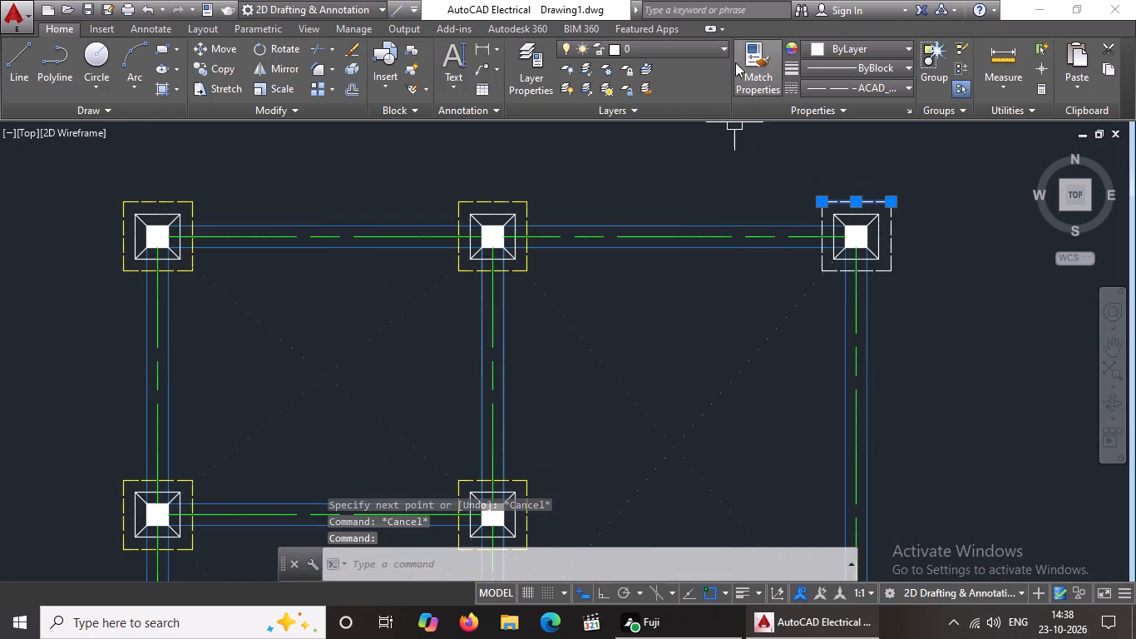
pyautogui.click(852, 48)
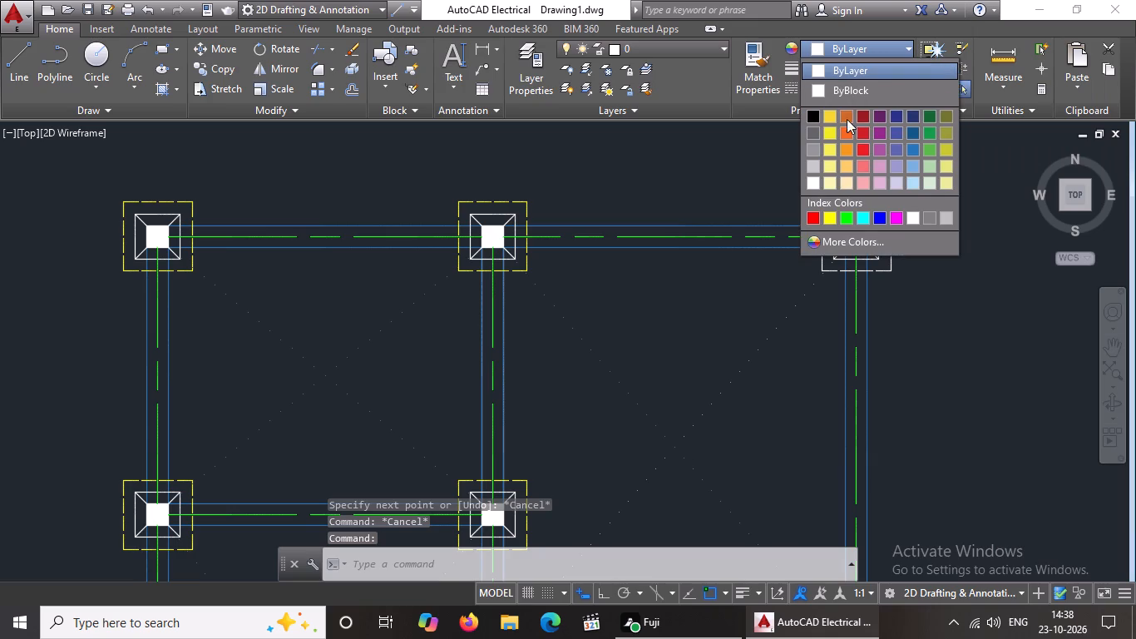
pyautogui.click(827, 220)
pyautogui.press('Escape')
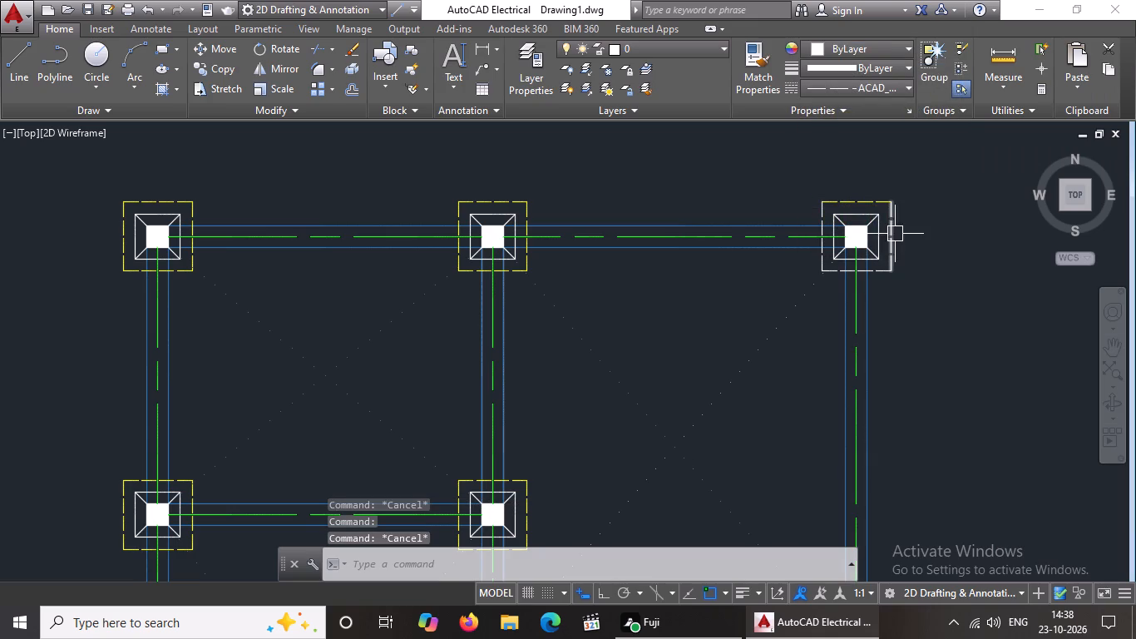
pyautogui.click(897, 232)
pyautogui.click(864, 47)
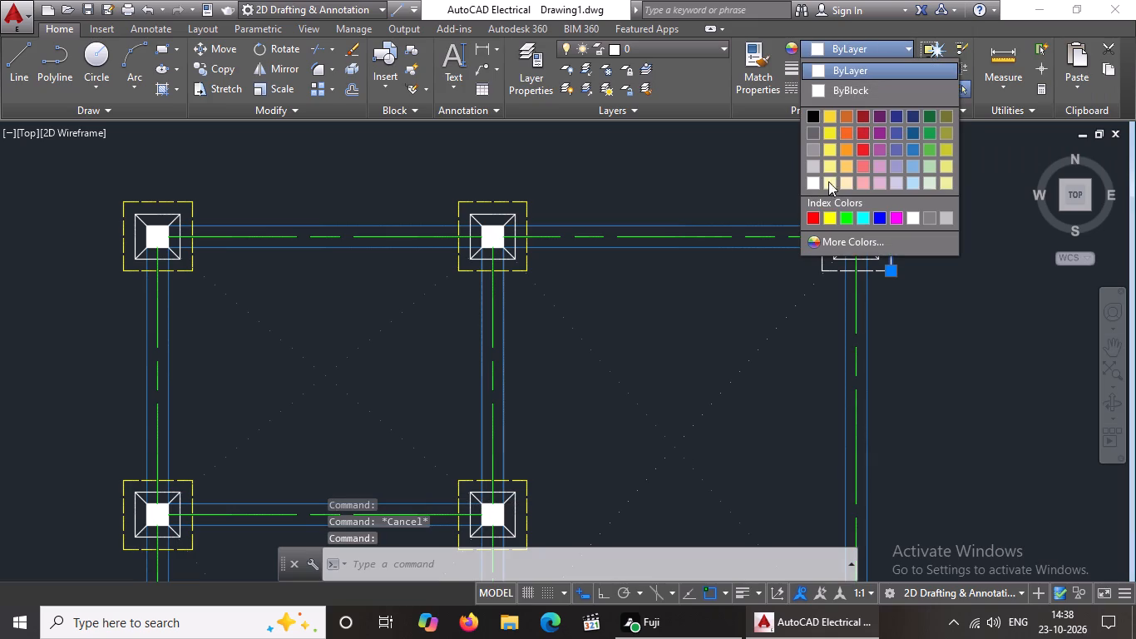
pyautogui.click(829, 213)
pyautogui.press('Escape')
# Recolour the west and south edges of the northeast corner footing's dashed outline to yellow.
pyautogui.scroll(2, 825, 218)
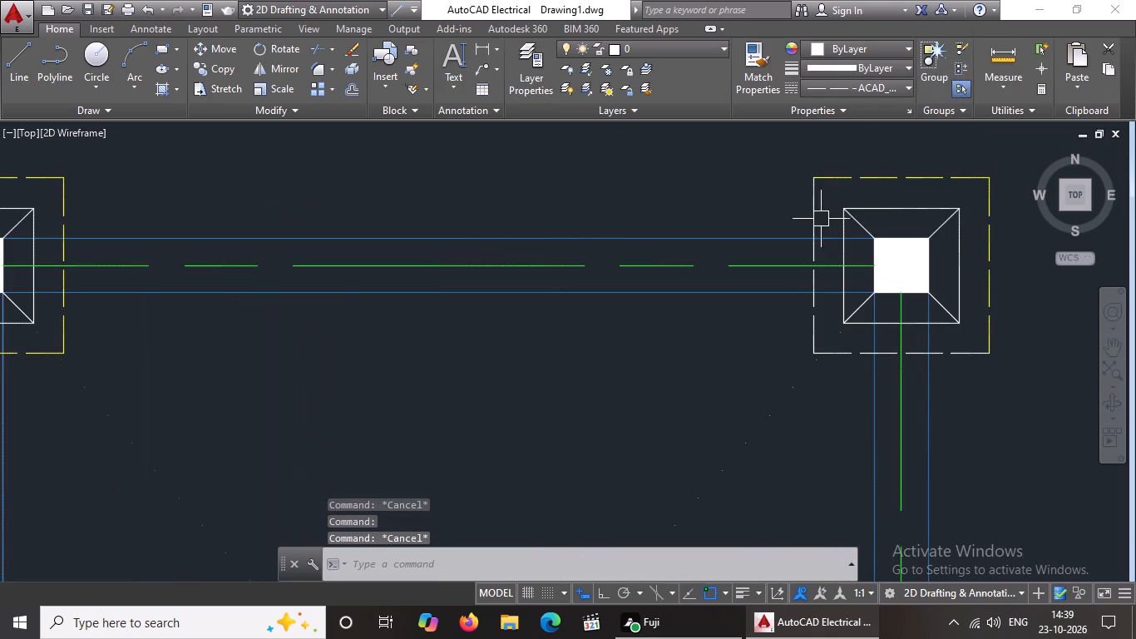
pyautogui.click(814, 220)
pyautogui.click(842, 37)
pyautogui.click(841, 45)
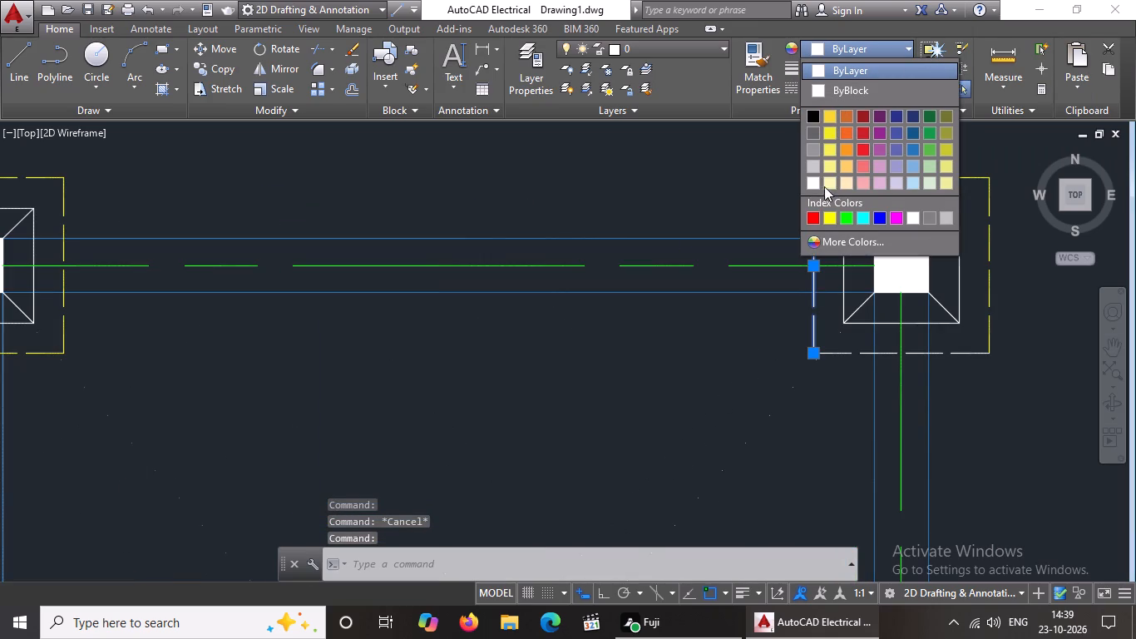
pyautogui.click(830, 215)
pyautogui.press('Escape')
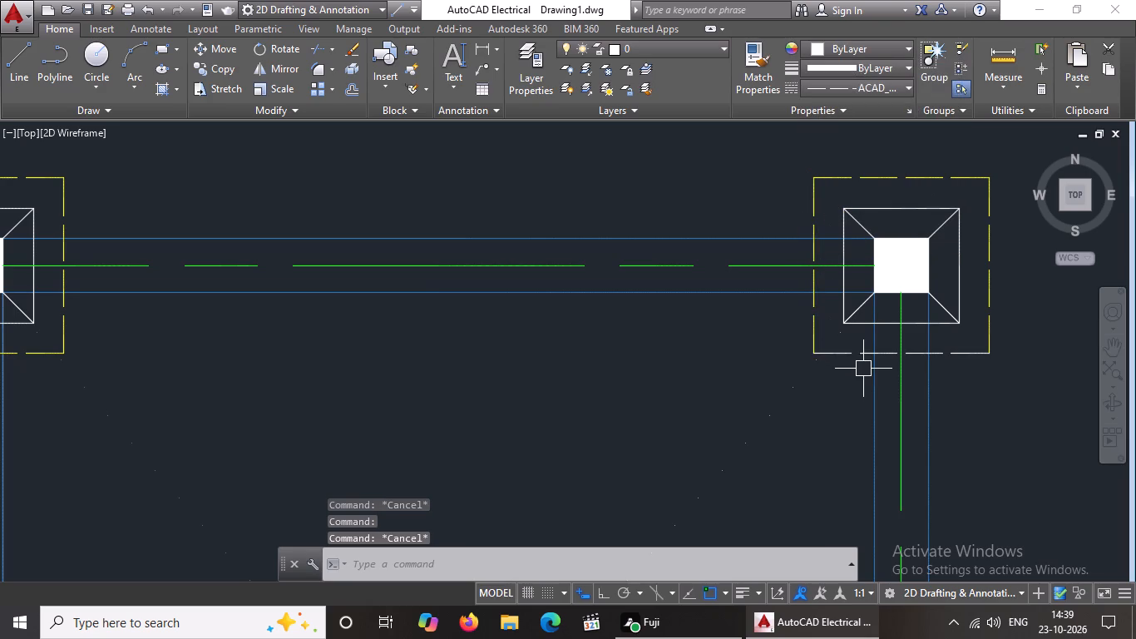
pyautogui.click(852, 354)
pyautogui.click(874, 45)
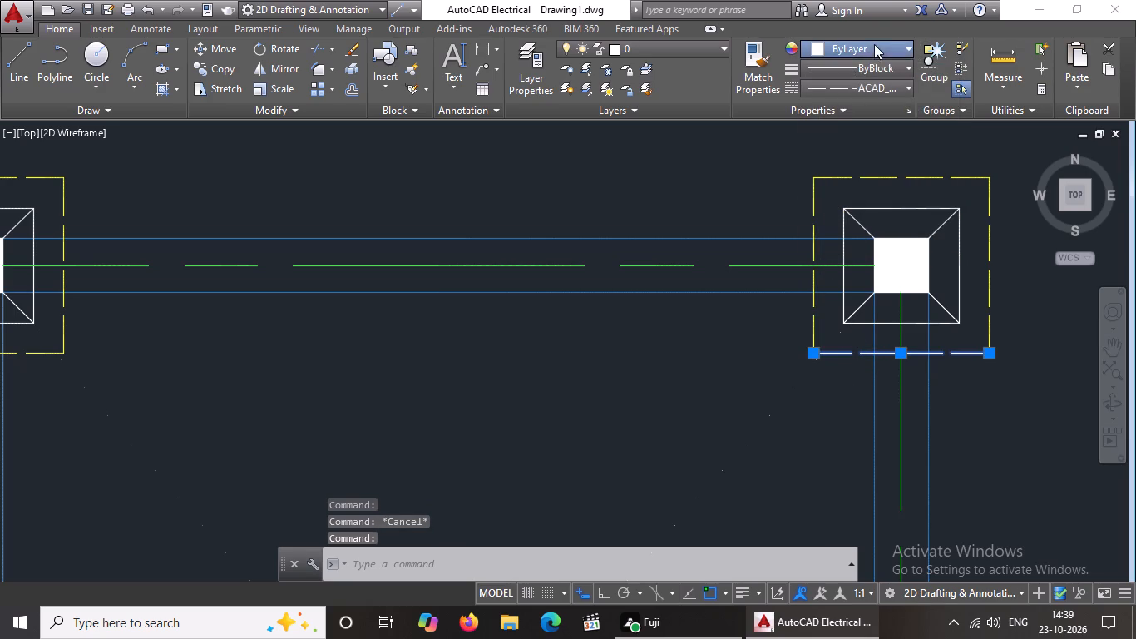
pyautogui.click(827, 214)
pyautogui.scroll(-6, 847, 236)
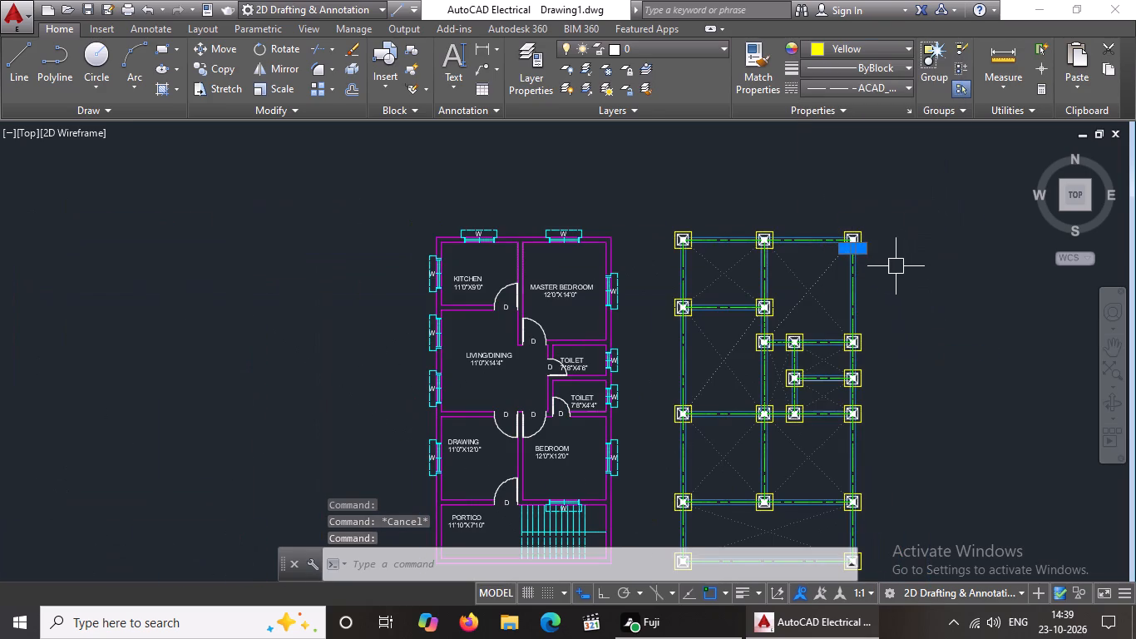
pyautogui.press('Escape')
# Copy the D label of the door between the drawing room and portico to just below the layout's southwest corner footing.
pyautogui.scroll(-1, 916, 260)
pyautogui.middleClick(836, 414)
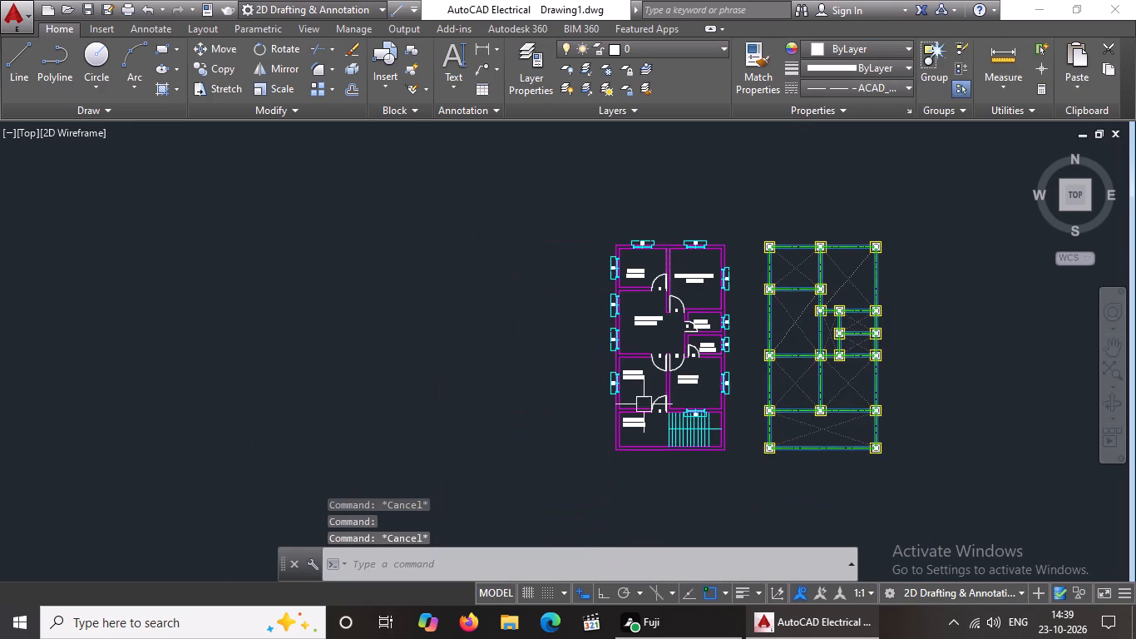
pyautogui.moveTo(721, 434); pyautogui.dragTo(689, 414, button='middle')
pyautogui.scroll(4, 634, 360)
pyautogui.scroll(-2, 642, 397)
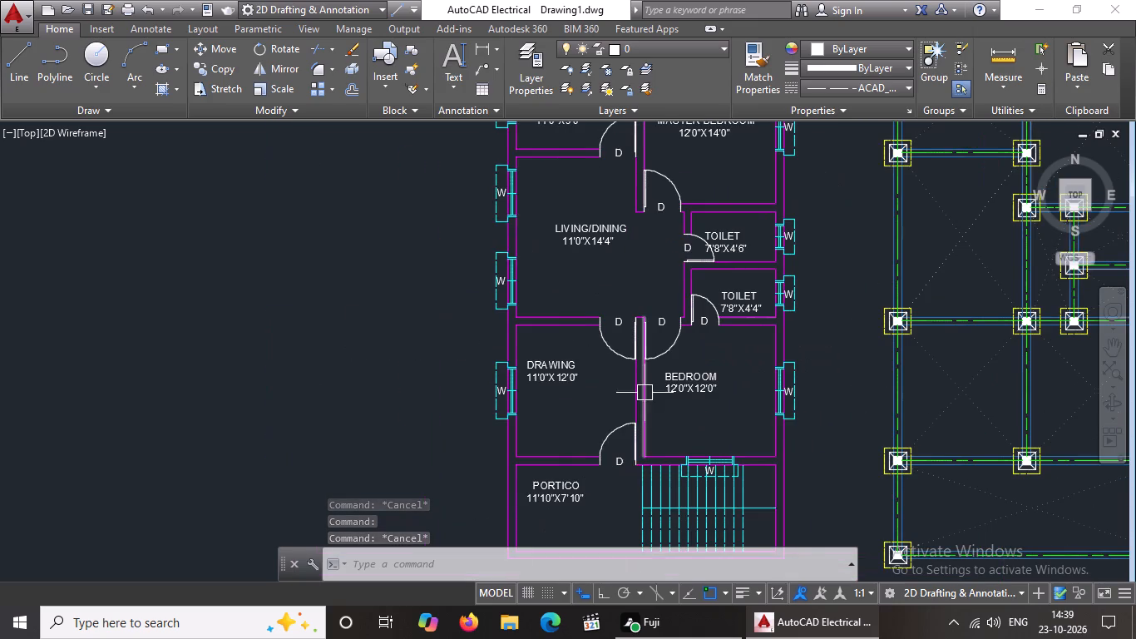
pyautogui.moveTo(636, 420); pyautogui.dragTo(630, 396, button='middle')
pyautogui.scroll(2, 605, 452)
pyautogui.click(615, 419)
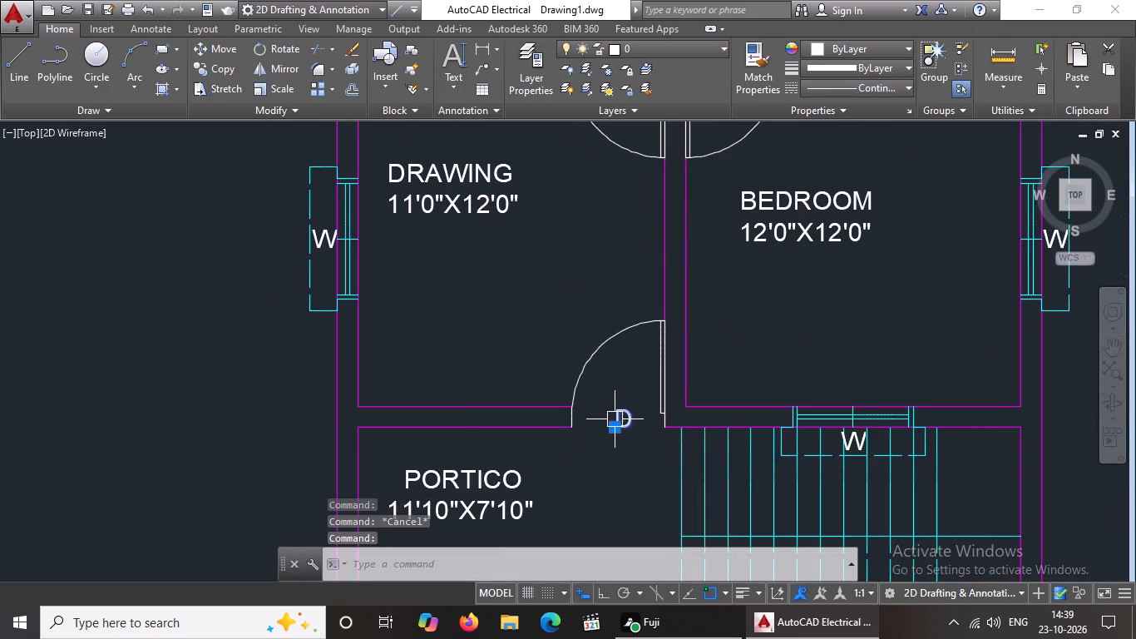
pyautogui.click(205, 69)
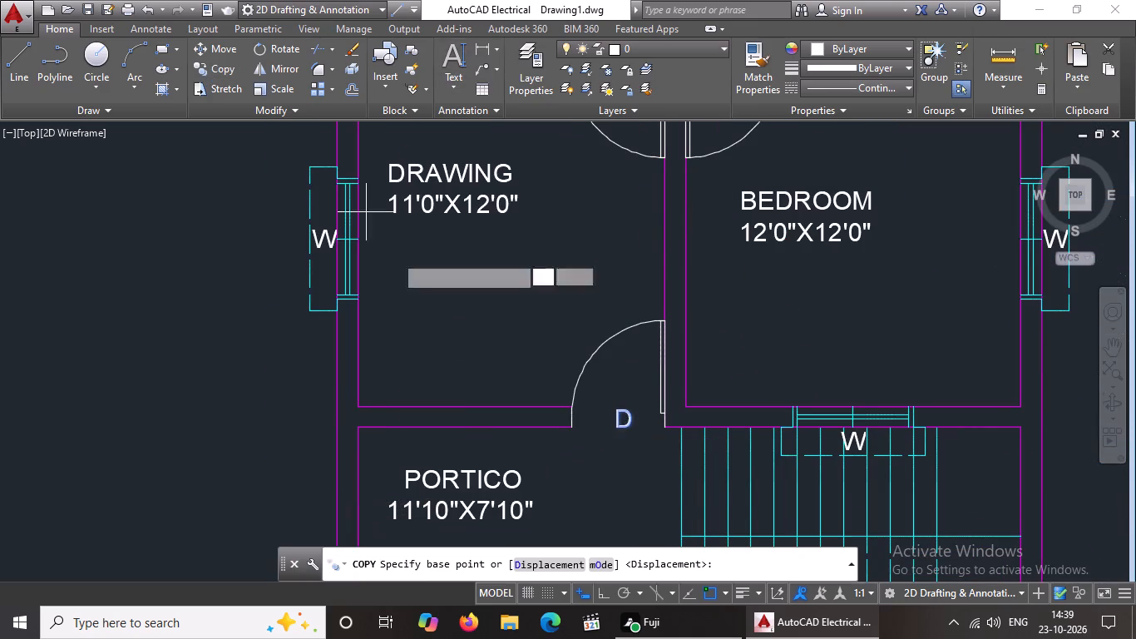
pyautogui.click(625, 417)
pyautogui.scroll(-4, 645, 391)
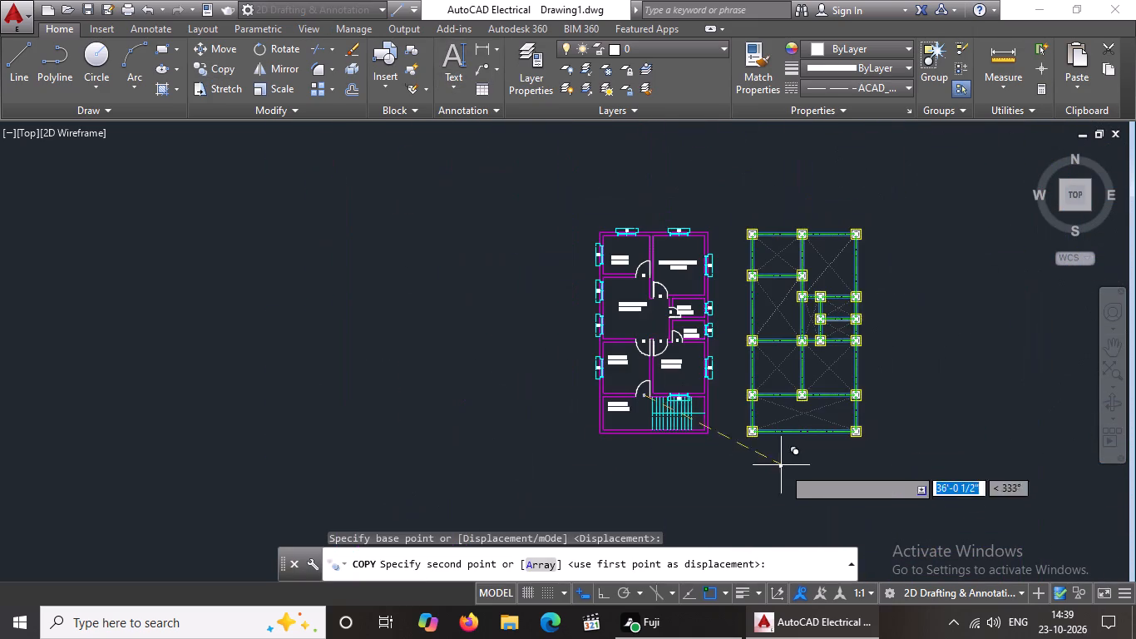
pyautogui.scroll(3, 767, 453)
pyautogui.scroll(2, 710, 409)
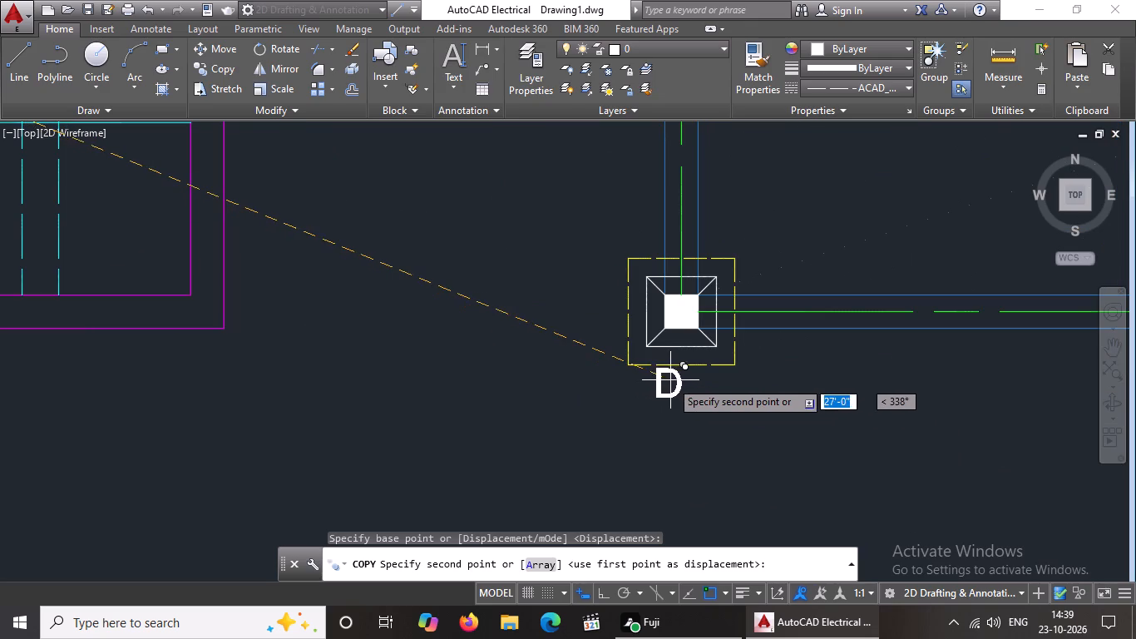
pyautogui.click(672, 380)
pyautogui.press('Escape')
# Change the copied D label below the southwest corner footing to read CF1.
pyautogui.doubleClick(682, 389)
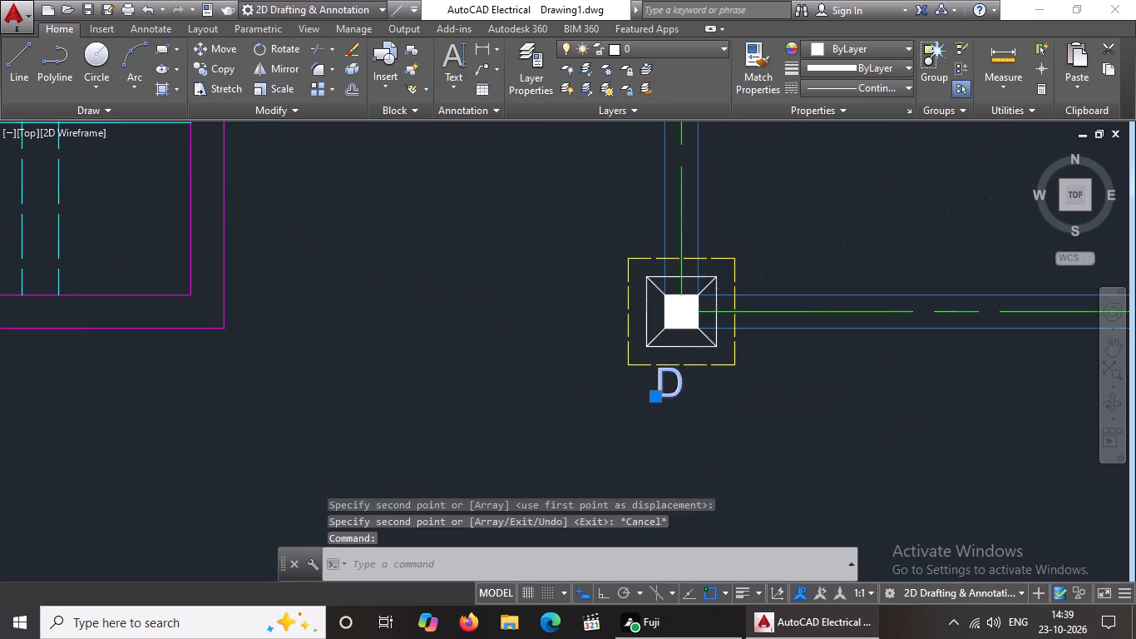
pyautogui.press('BackSpace')
pyautogui.press('BackSpace')
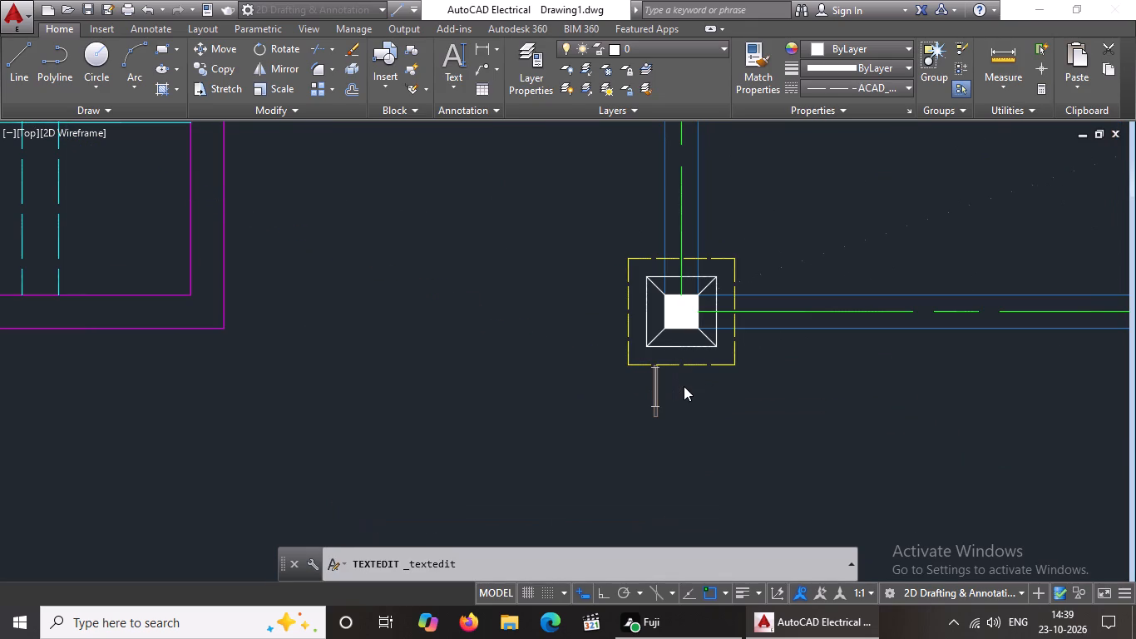
pyautogui.write('CF')
pyautogui.press('1')
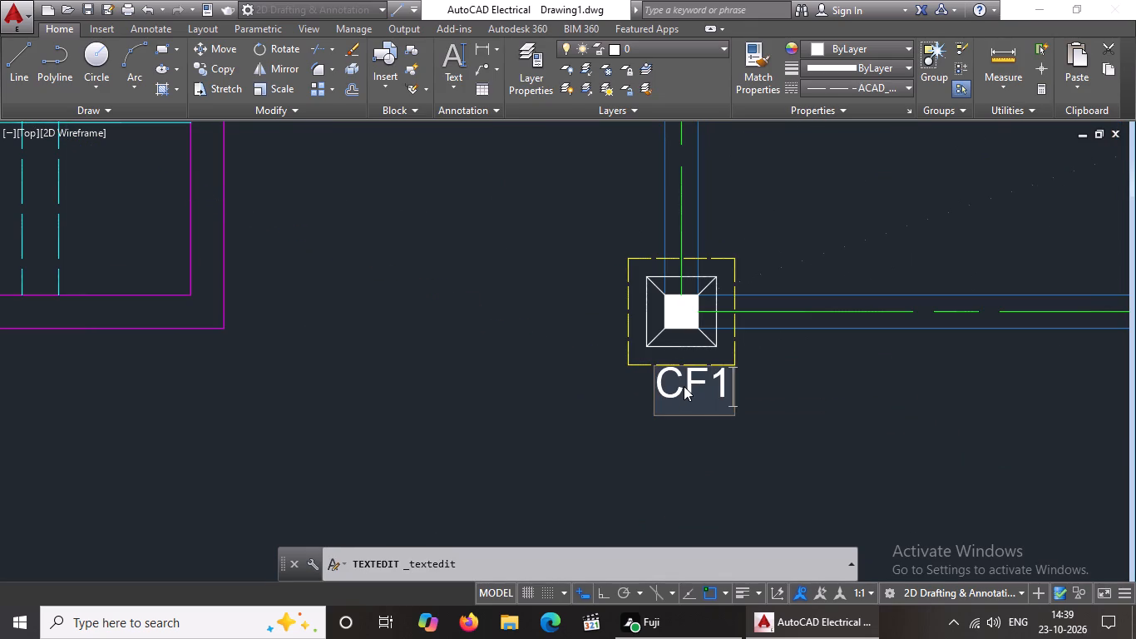
pyautogui.click(783, 404)
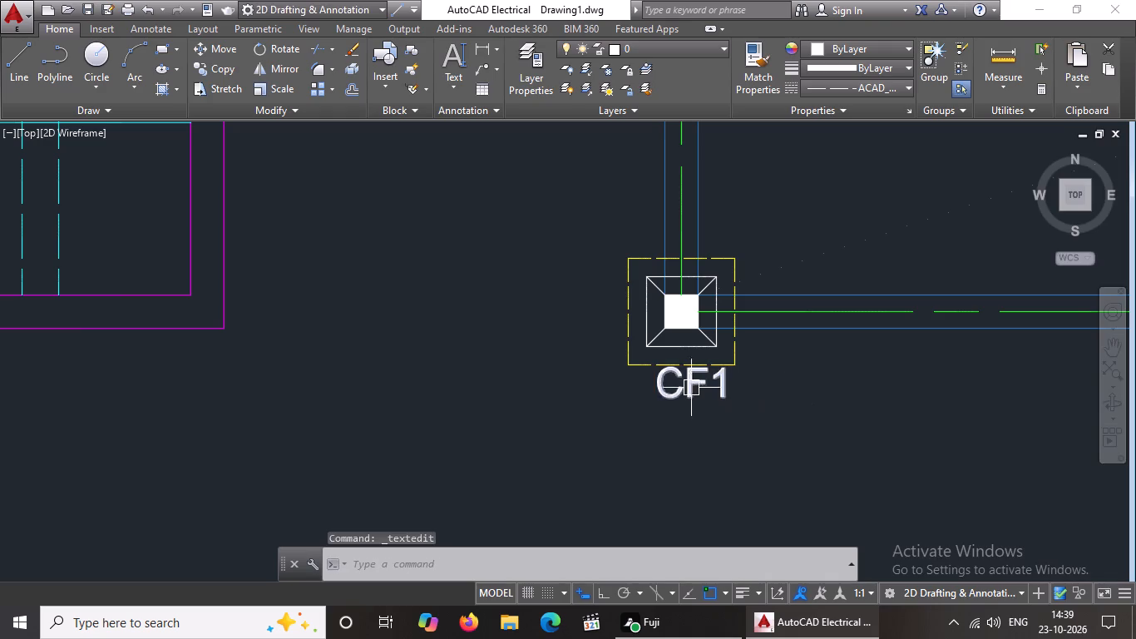
# Shift the CF1 label slightly west to centre it beneath the southwest corner footing.
pyautogui.click(688, 384)
pyautogui.click(650, 401)
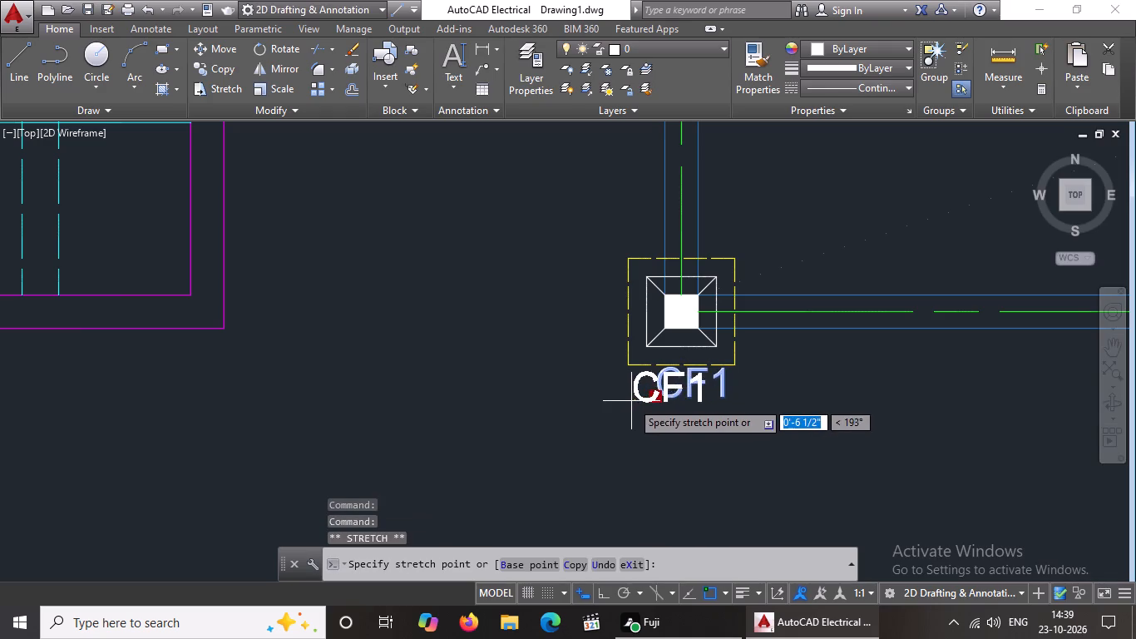
pyautogui.click(640, 401)
# Set the CF1 label's text height to 10" in its properties.
pyautogui.rightClick(680, 401)
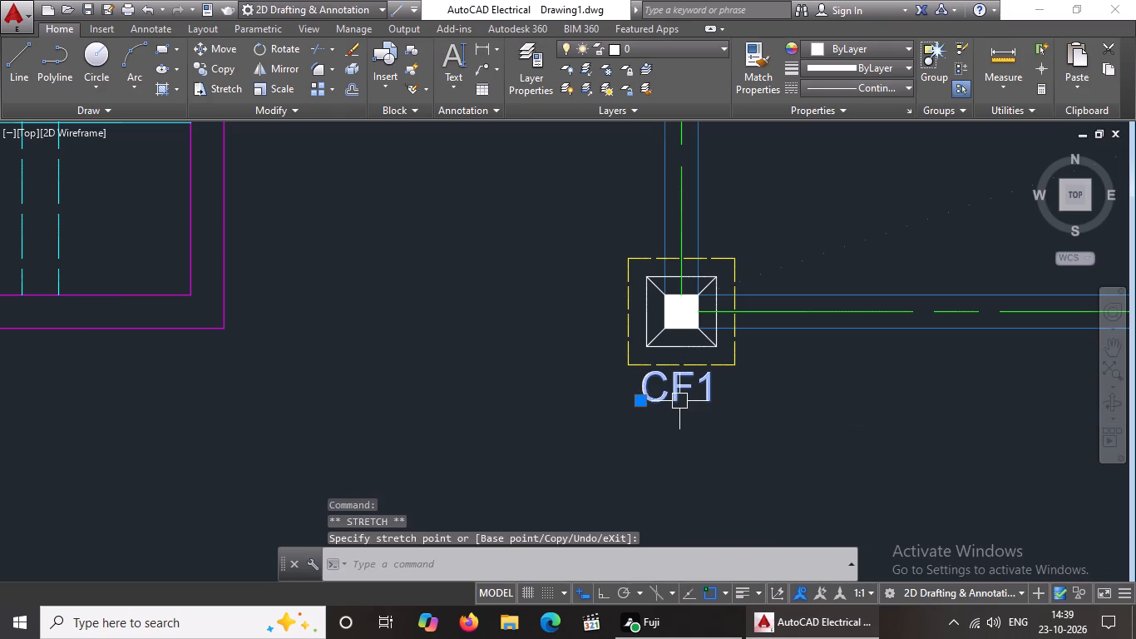
pyautogui.click(720, 573)
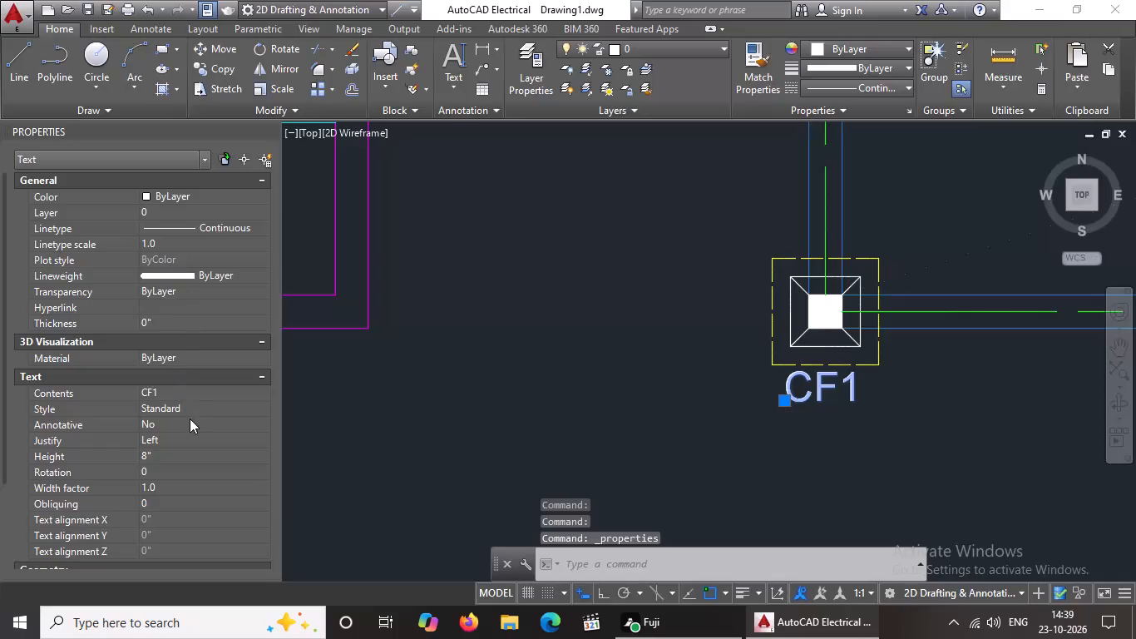
pyautogui.scroll(-4, 195, 409)
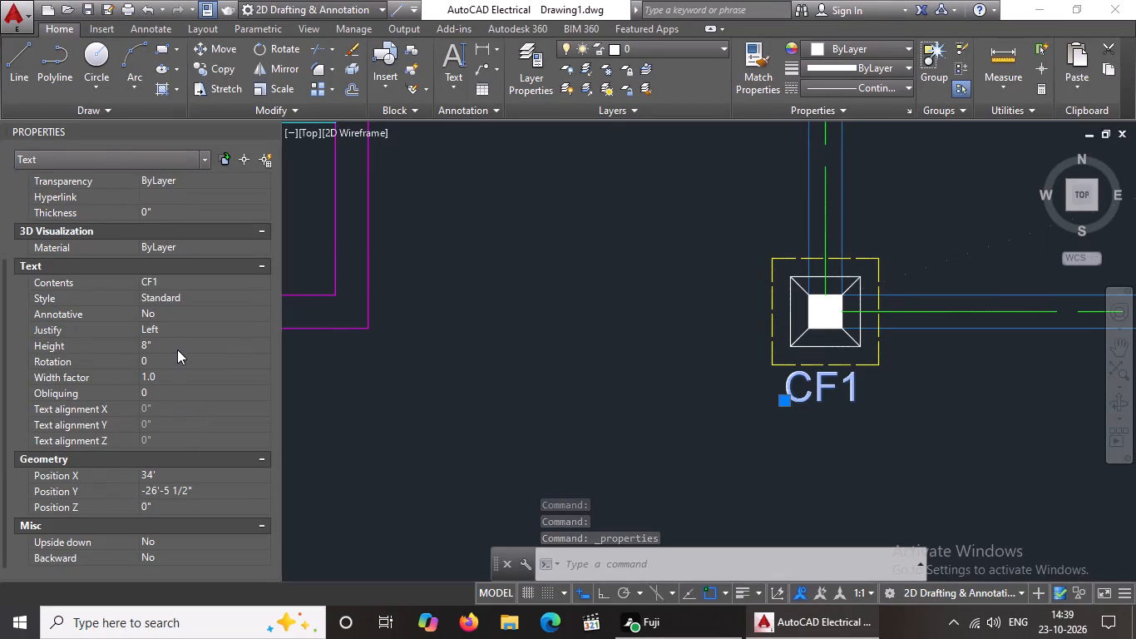
pyautogui.click(177, 342)
pyautogui.press('BackSpace')
pyautogui.press('BackSpace')
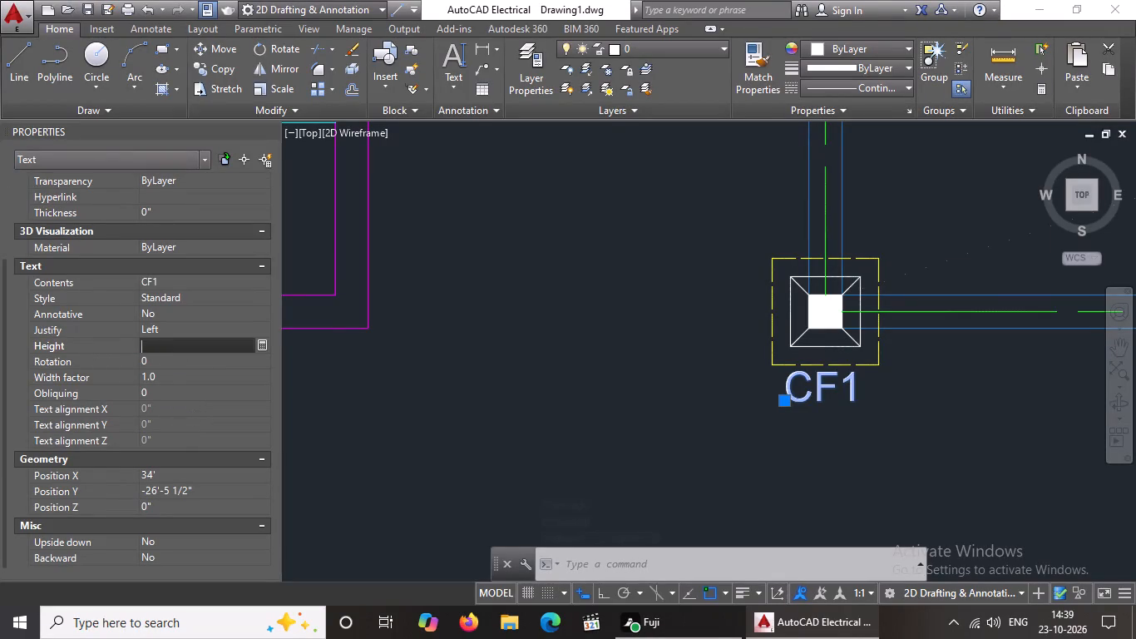
pyautogui.press('BackSpace')
pyautogui.write('10')
pyautogui.hotkey('shift', '"')
pyautogui.press('Return')
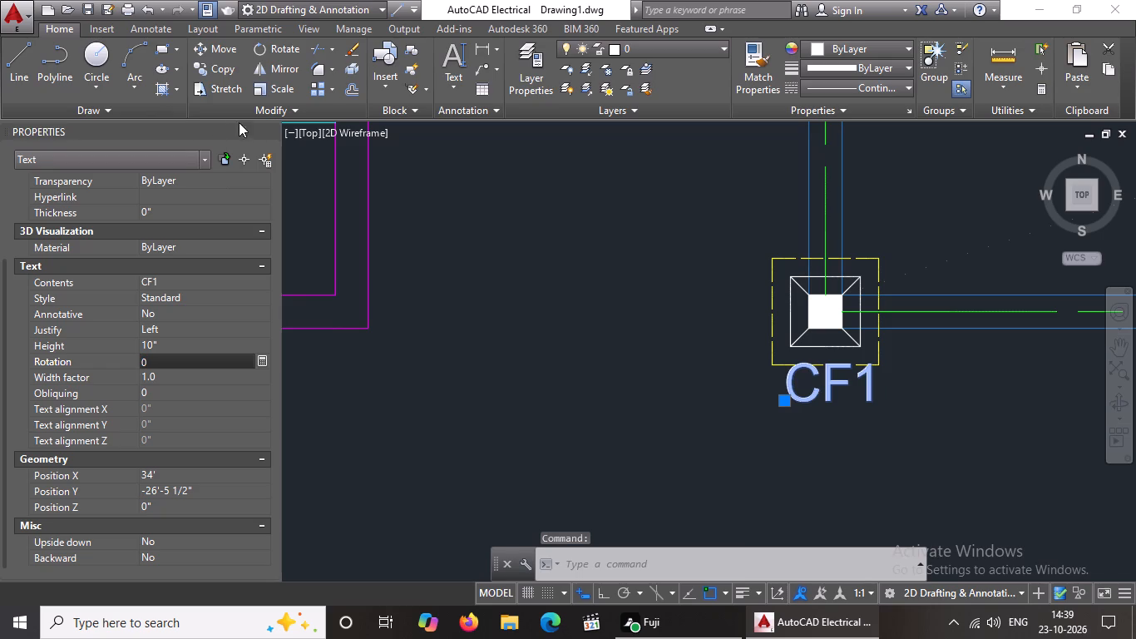
pyautogui.click(267, 130)
pyautogui.press('Escape')
# Nudge the enlarged CF1 label slightly southwest so it sits clear of the southwest footing's yellow outline.
pyautogui.scroll(-4, 719, 412)
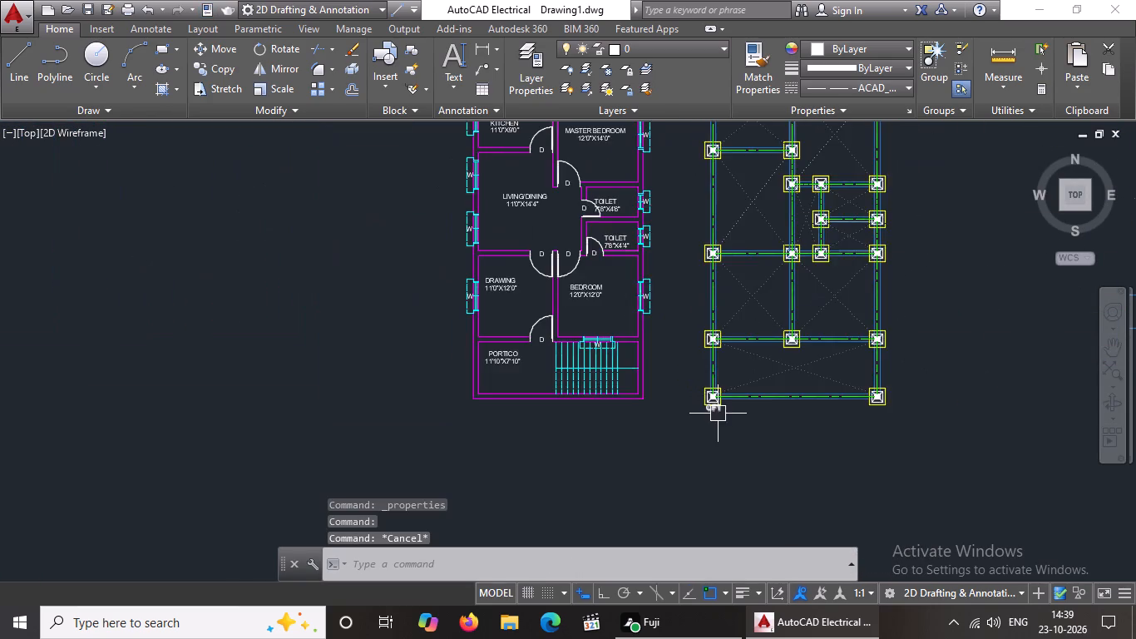
pyautogui.scroll(4, 740, 417)
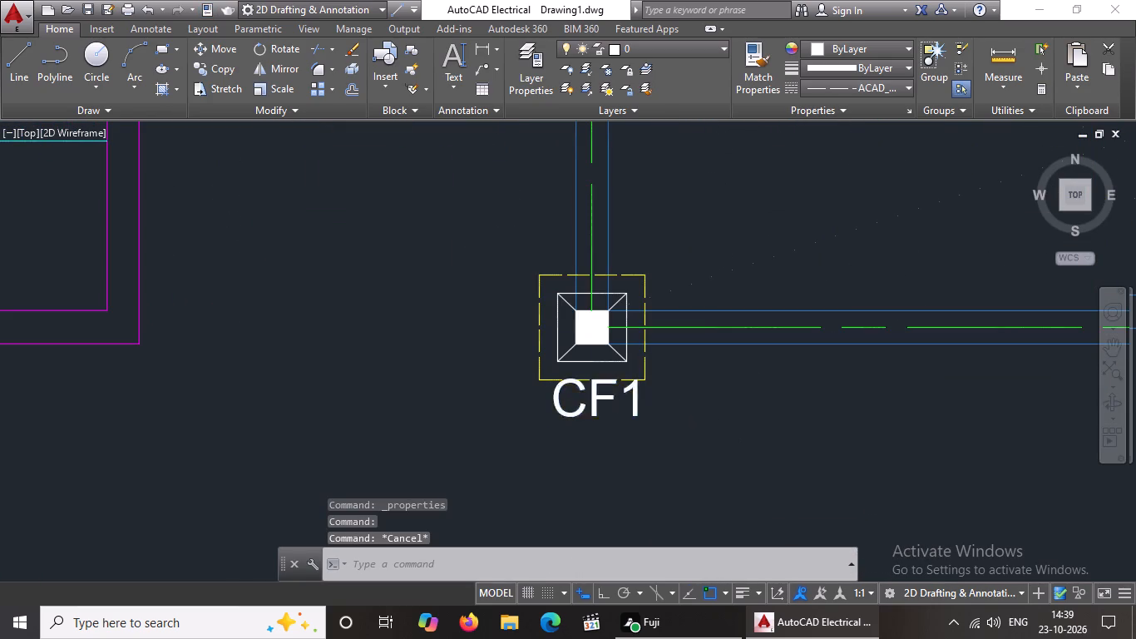
pyautogui.click(608, 404)
pyautogui.click(557, 414)
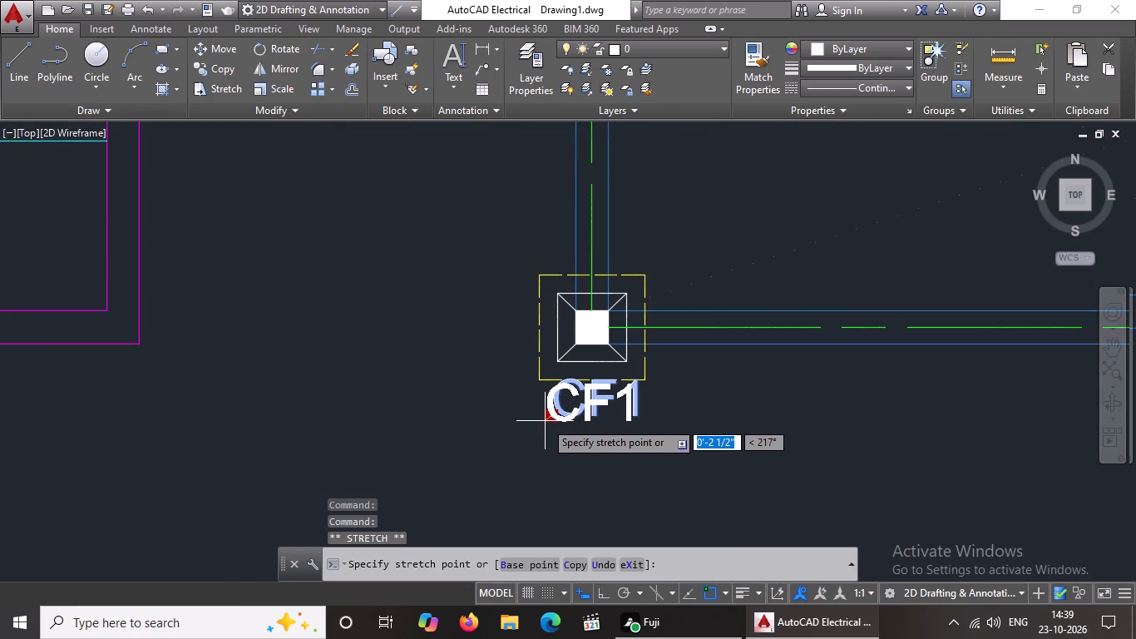
pyautogui.click(545, 421)
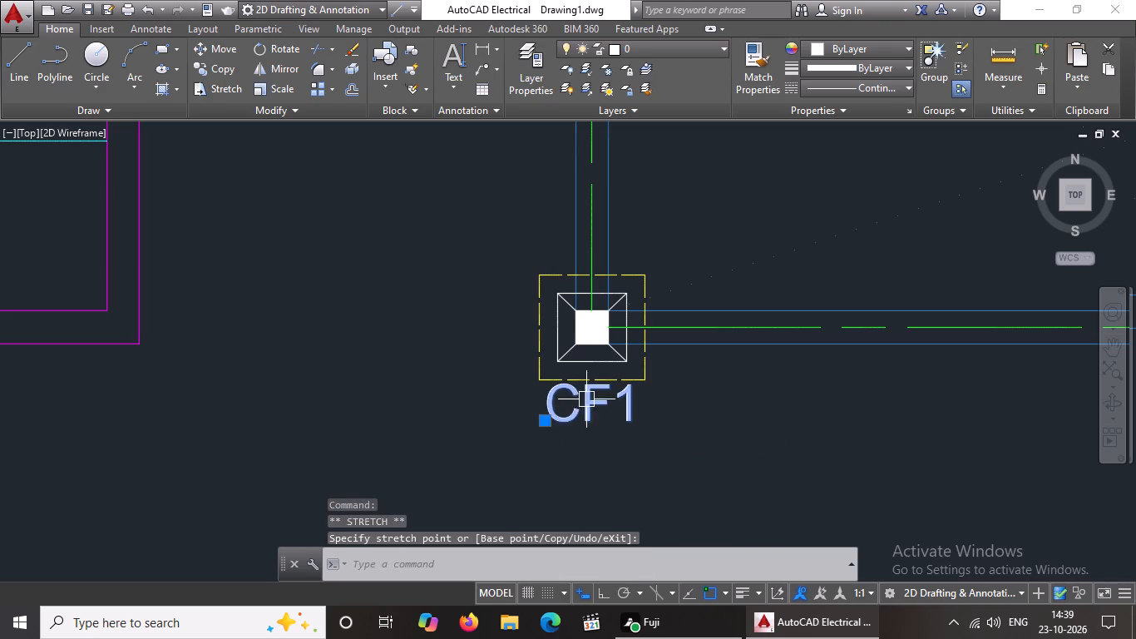
pyautogui.press('Escape')
# Copy the CF1 label from below the southwest corner footing about 24'-5" east to below the southeast corner footing.
pyautogui.scroll(-1, 652, 409)
pyautogui.scroll(-1, 740, 448)
pyautogui.moveTo(727, 439); pyautogui.dragTo(577, 395, button='middle')
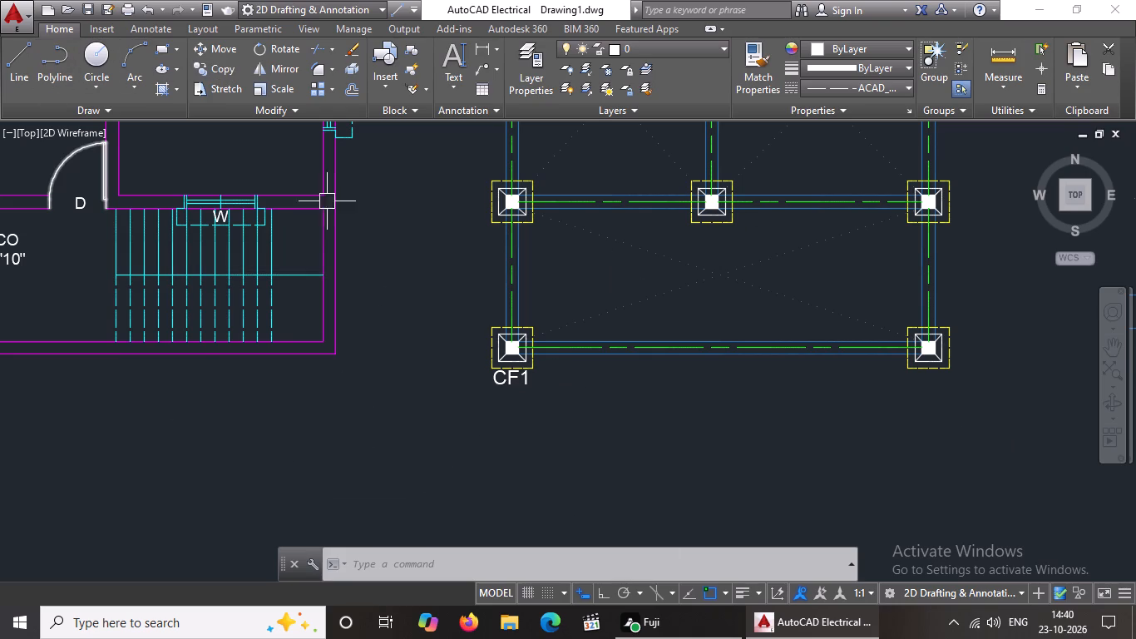
pyautogui.click(507, 386)
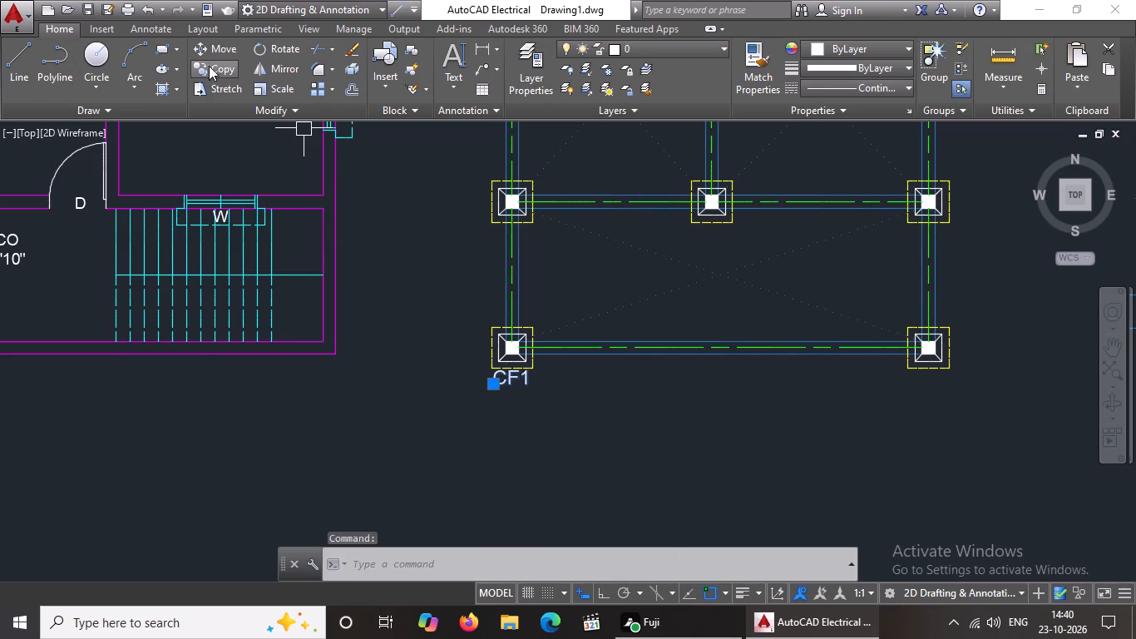
pyautogui.click(210, 65)
pyautogui.click(508, 377)
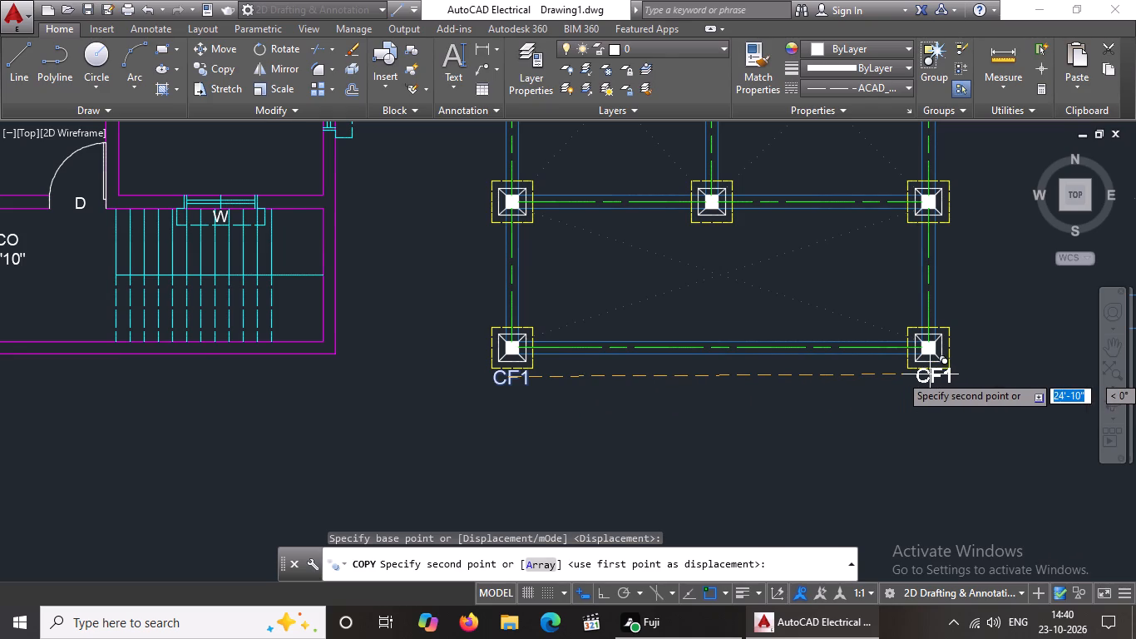
pyautogui.scroll(1, 924, 375)
pyautogui.moveTo(924, 375); pyautogui.dragTo(905, 457, button='middle')
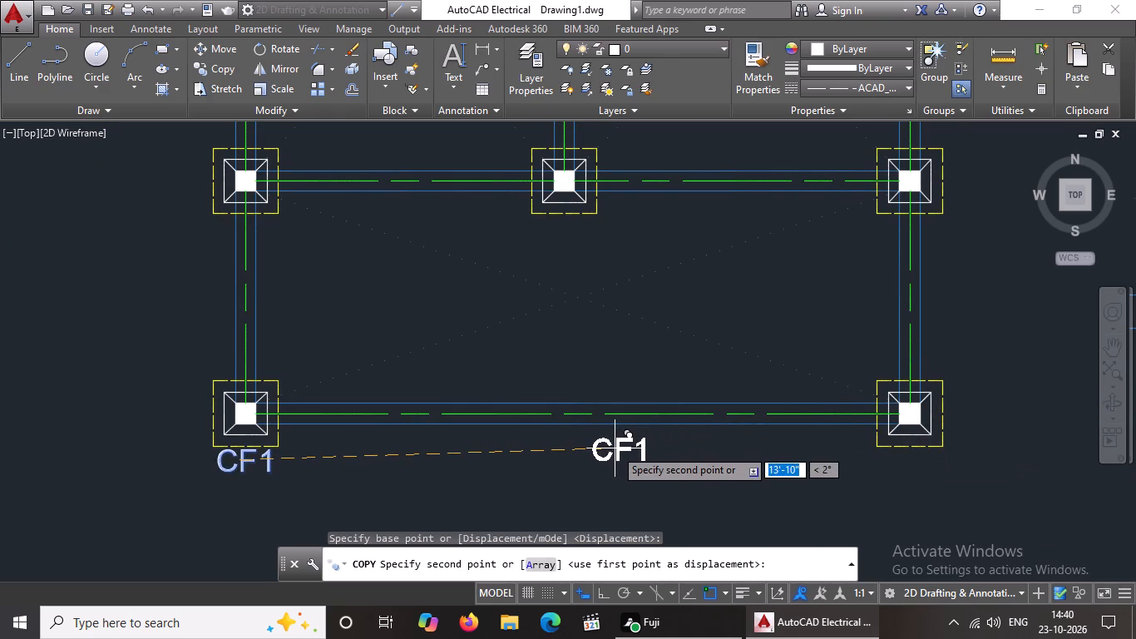
pyautogui.click(902, 461)
pyautogui.press('Escape')
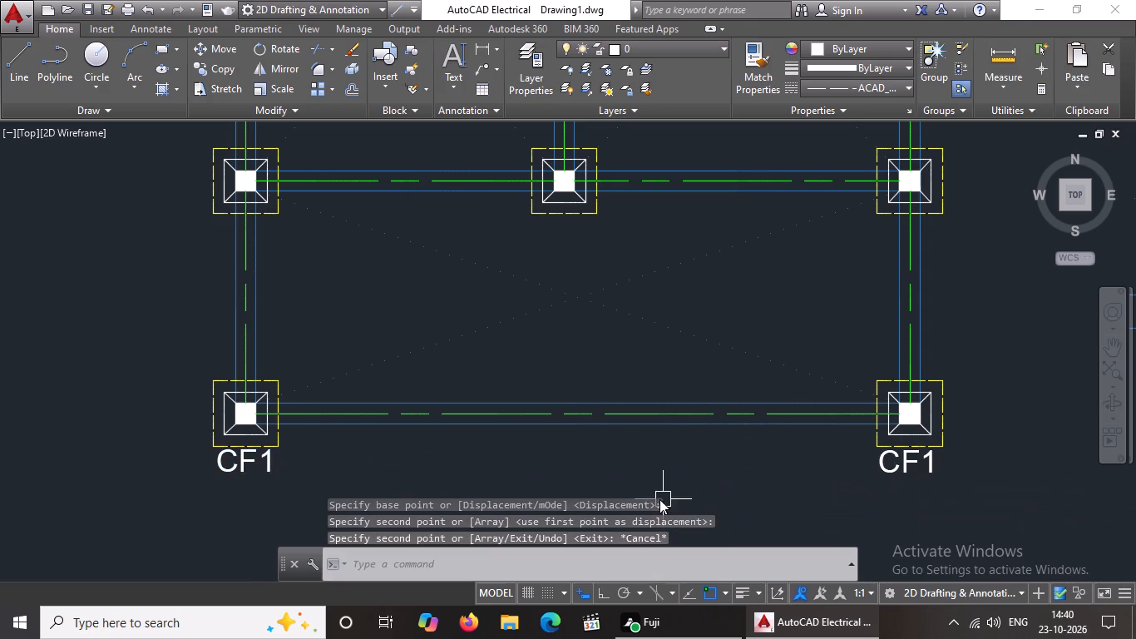
# Nudge the southwest corner footing's CF1 label about 1 1/2" southwest, slightly farther below the yellow dashed outline.
pyautogui.moveTo(231, 463); pyautogui.dragTo(255, 463, button='middle')
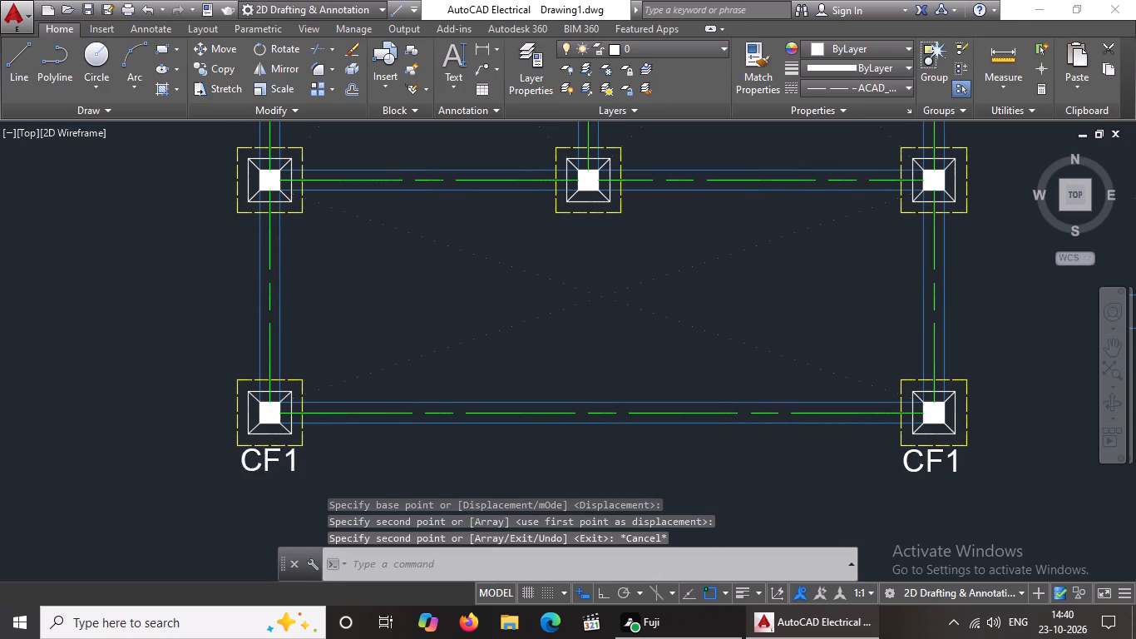
pyautogui.click(259, 463)
pyautogui.moveTo(286, 477); pyautogui.dragTo(286, 436, button='middle')
pyautogui.scroll(2, 281, 440)
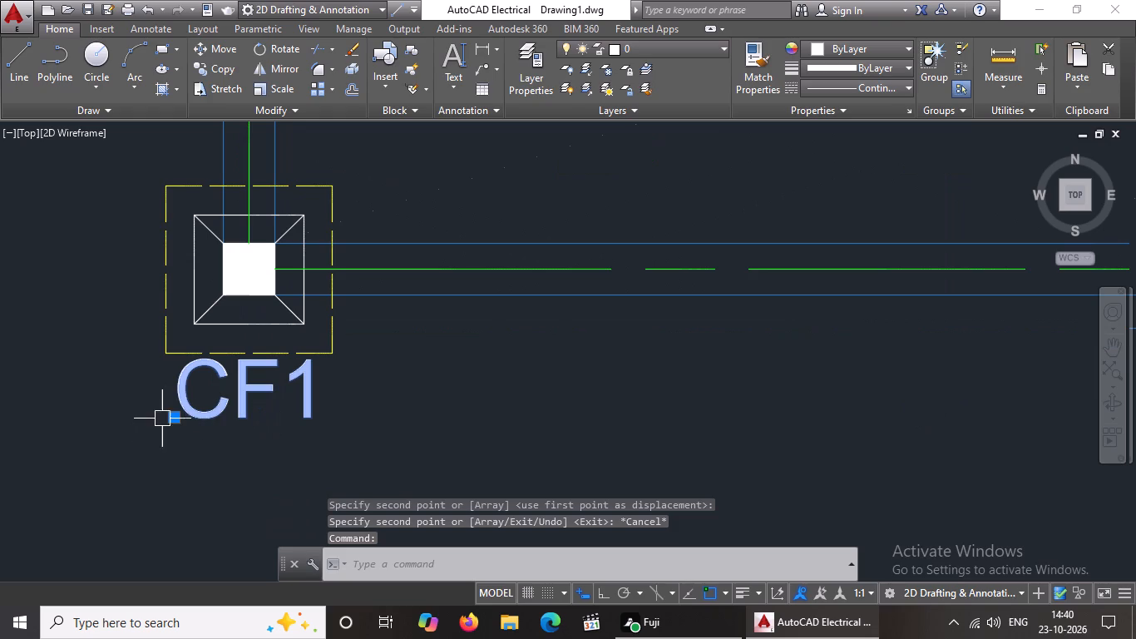
pyautogui.click(173, 419)
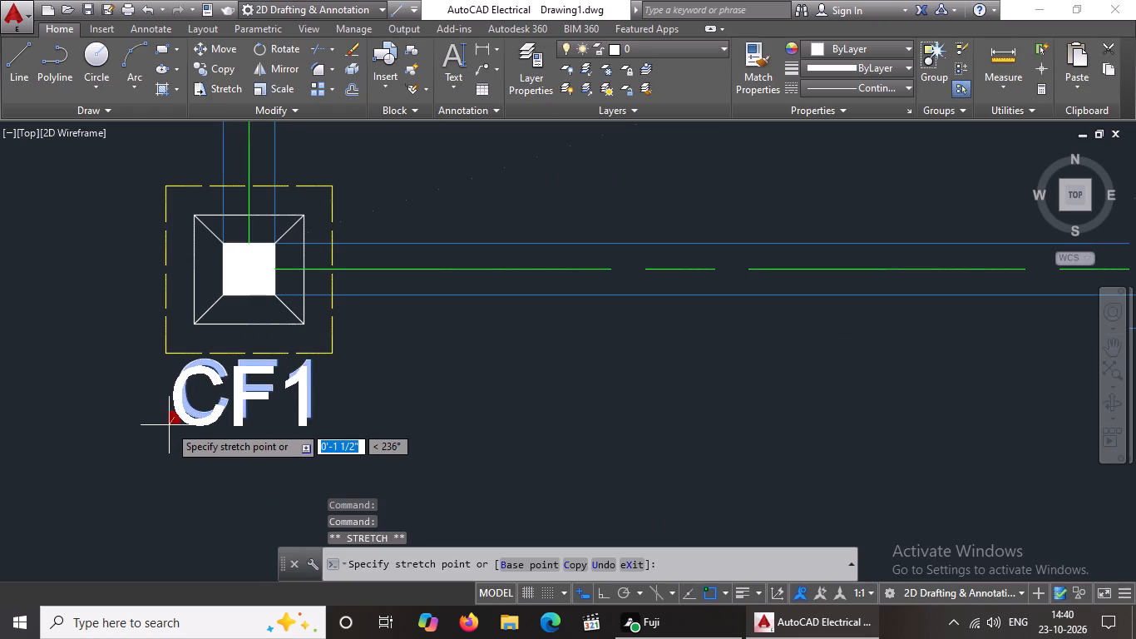
pyautogui.click(170, 424)
# Nudge the southeast corner footing's CF1 label slightly south, away from the yellow dashed outline.
pyautogui.scroll(-3, 252, 410)
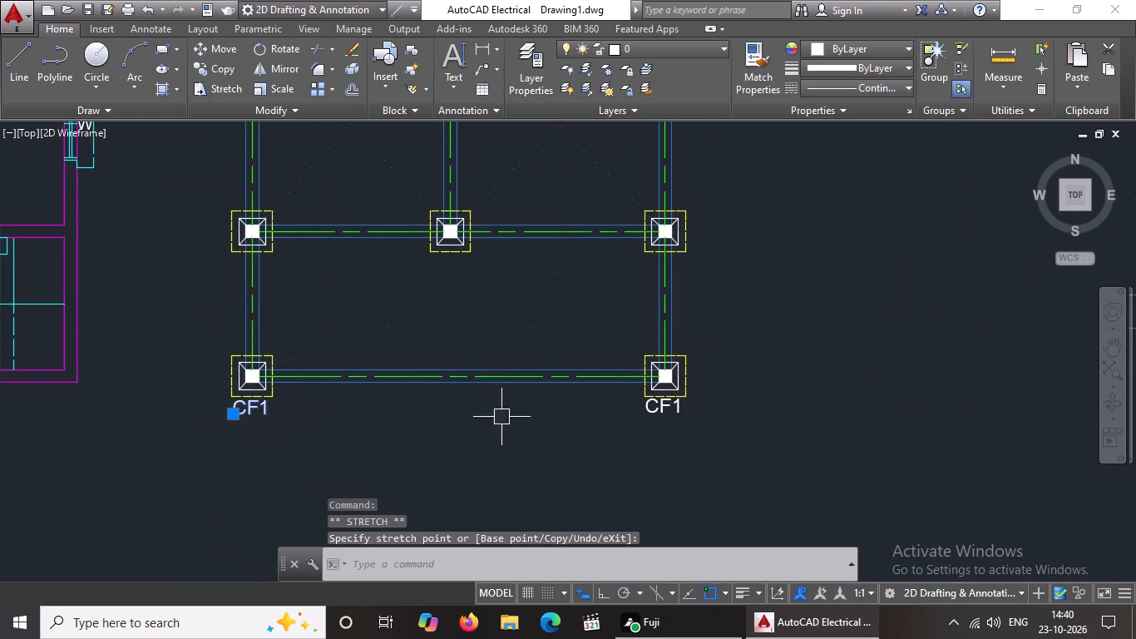
pyautogui.scroll(3, 667, 412)
pyautogui.click(620, 404)
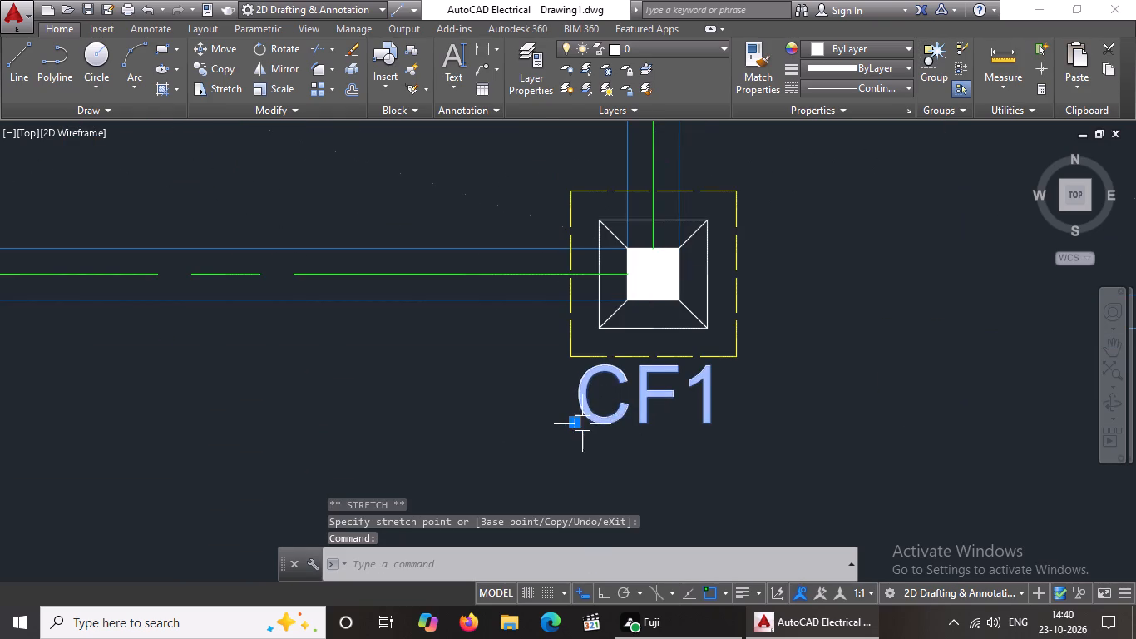
pyautogui.click(577, 424)
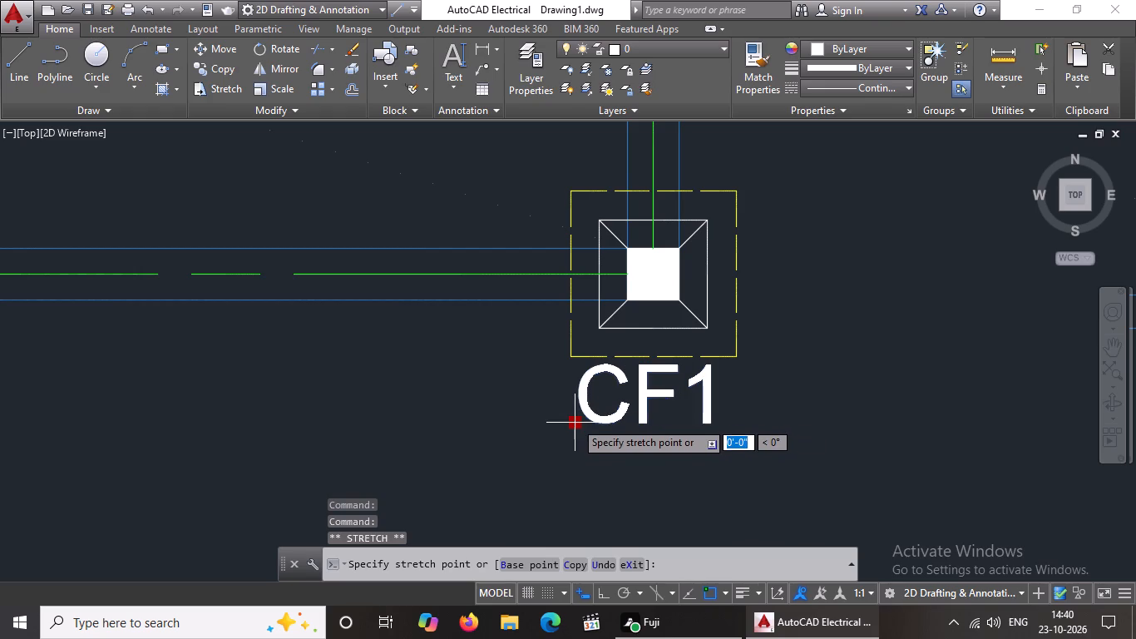
pyautogui.click(575, 426)
pyautogui.scroll(-4, 606, 417)
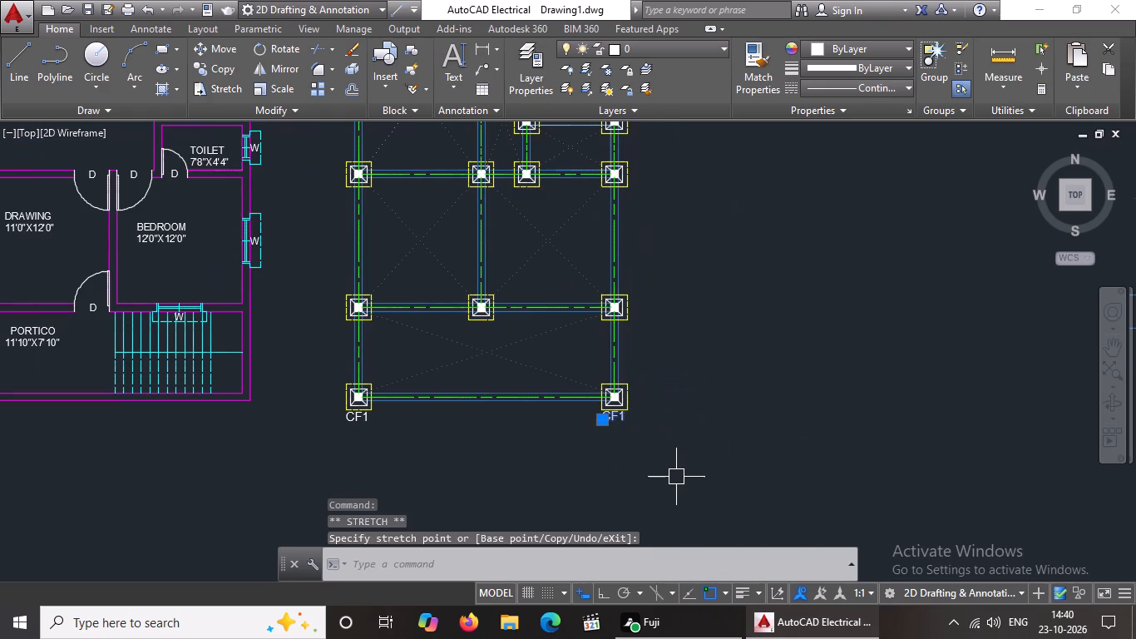
pyautogui.press('Escape')
# Copy the CF1 label beneath the southwest corner footing for use at another footing.
pyautogui.scroll(2, 362, 414)
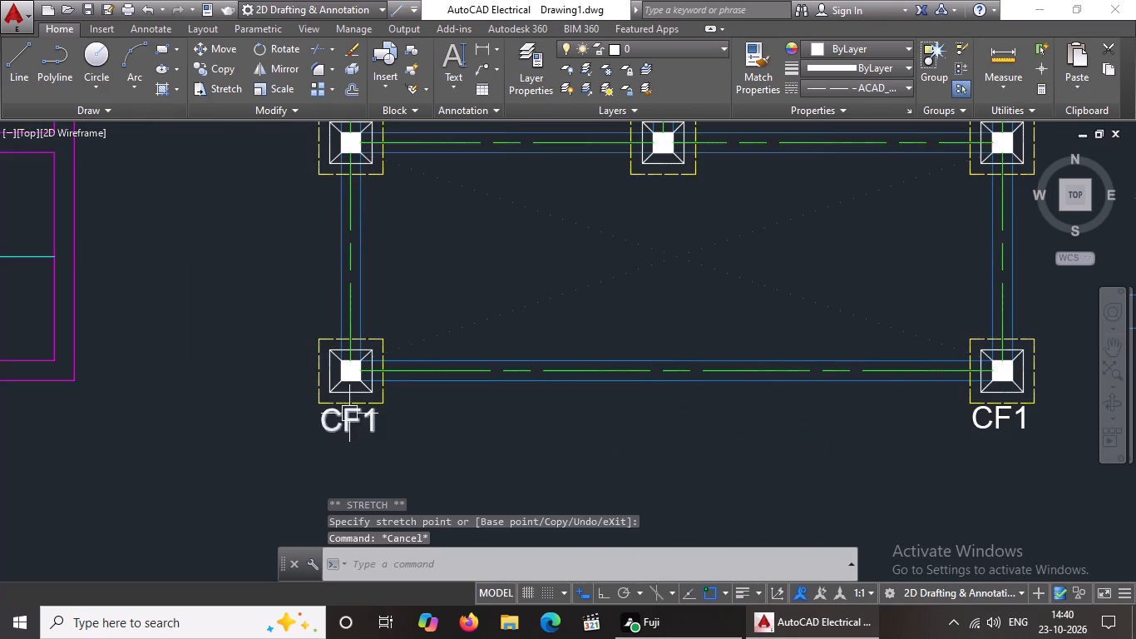
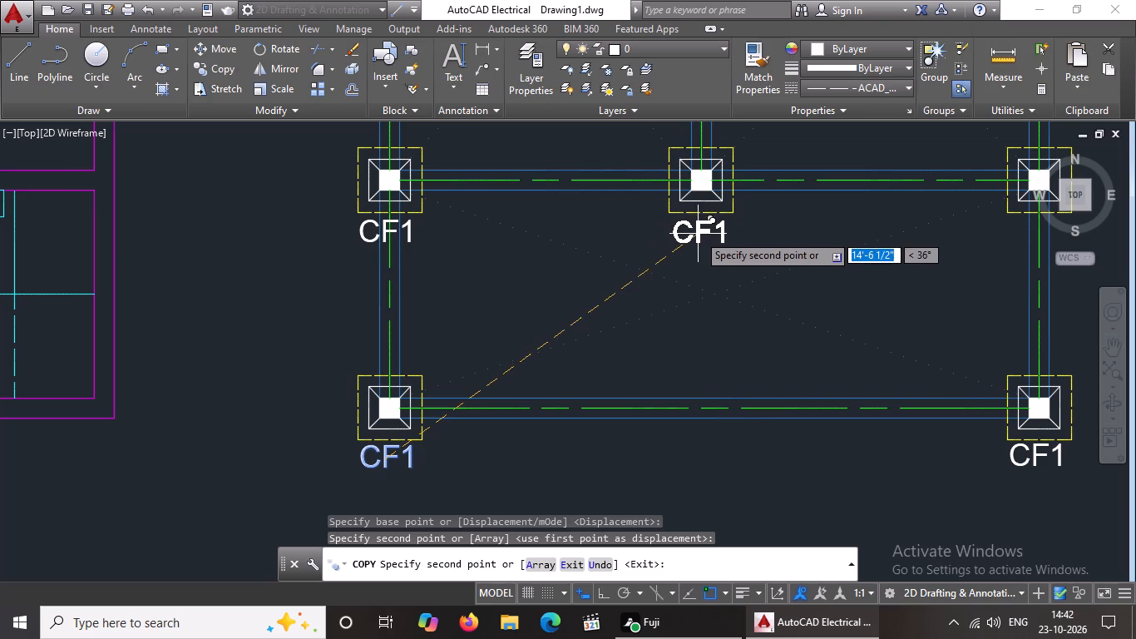
# Copy the CF1 label beneath each of the three footings in the second row from the bottom of the foundation plan.
pyautogui.click(697, 232)
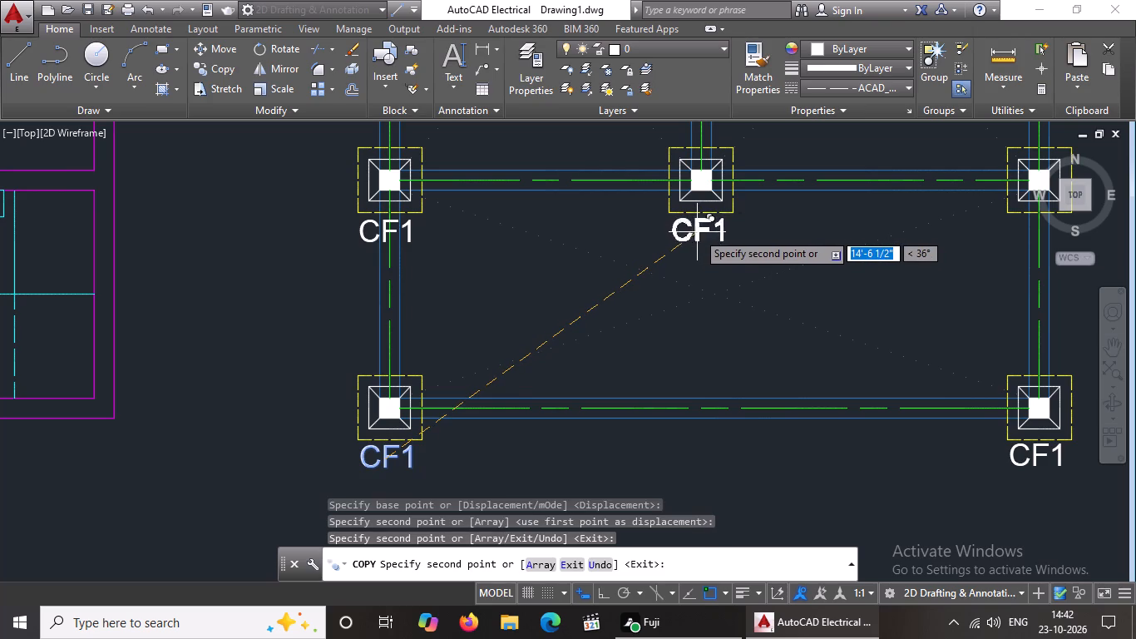
pyautogui.scroll(-2, 800, 251)
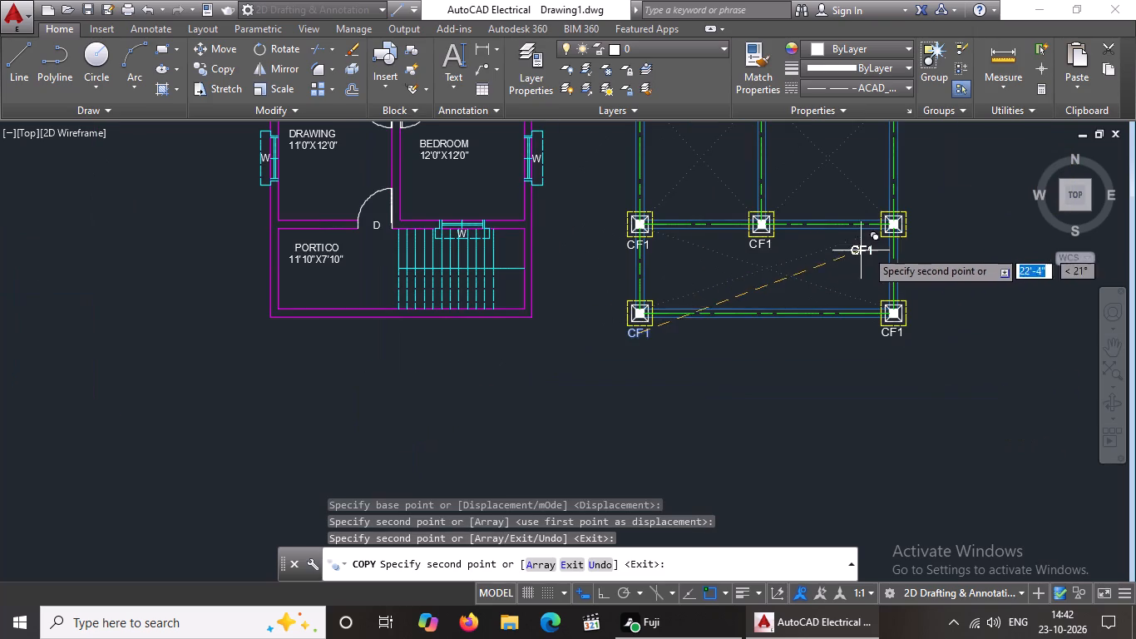
pyautogui.scroll(4, 921, 242)
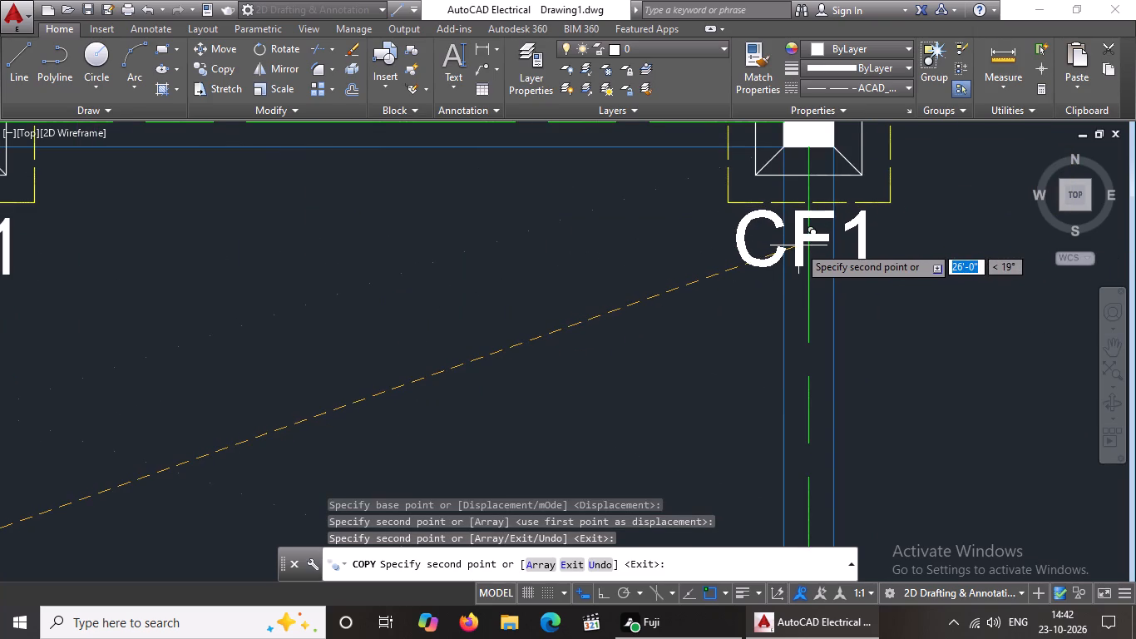
pyautogui.click(798, 246)
# Place CF1 label copies below the first two footings from the west in the third row from the bottom.
pyautogui.scroll(-6, 808, 252)
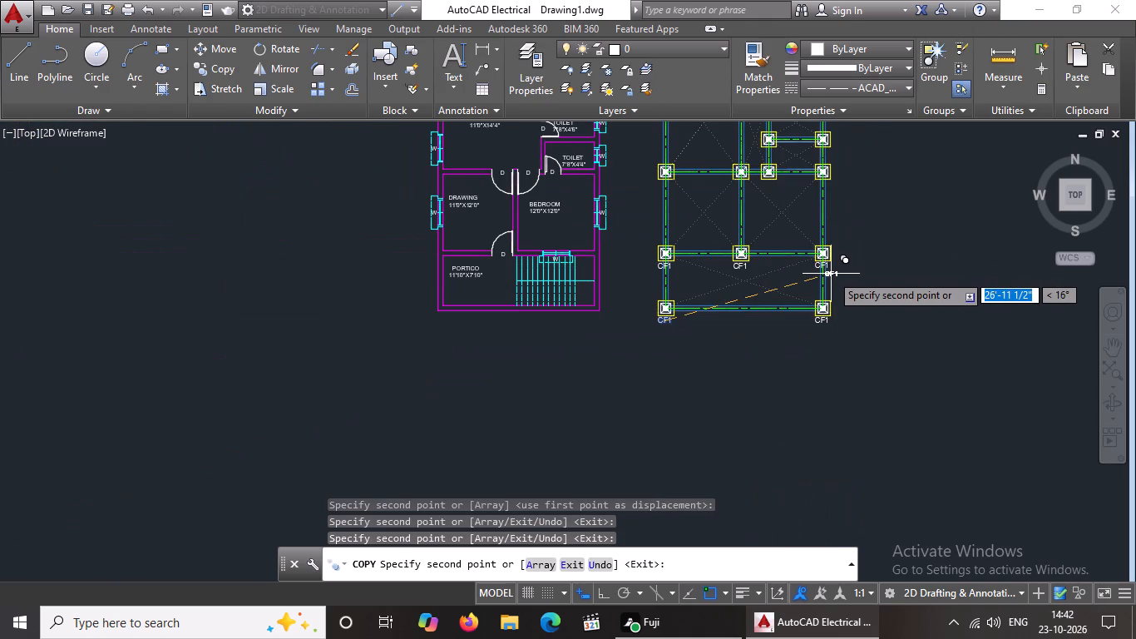
pyautogui.middleClick(785, 330)
pyautogui.moveTo(677, 183); pyautogui.dragTo(695, 265, button='middle')
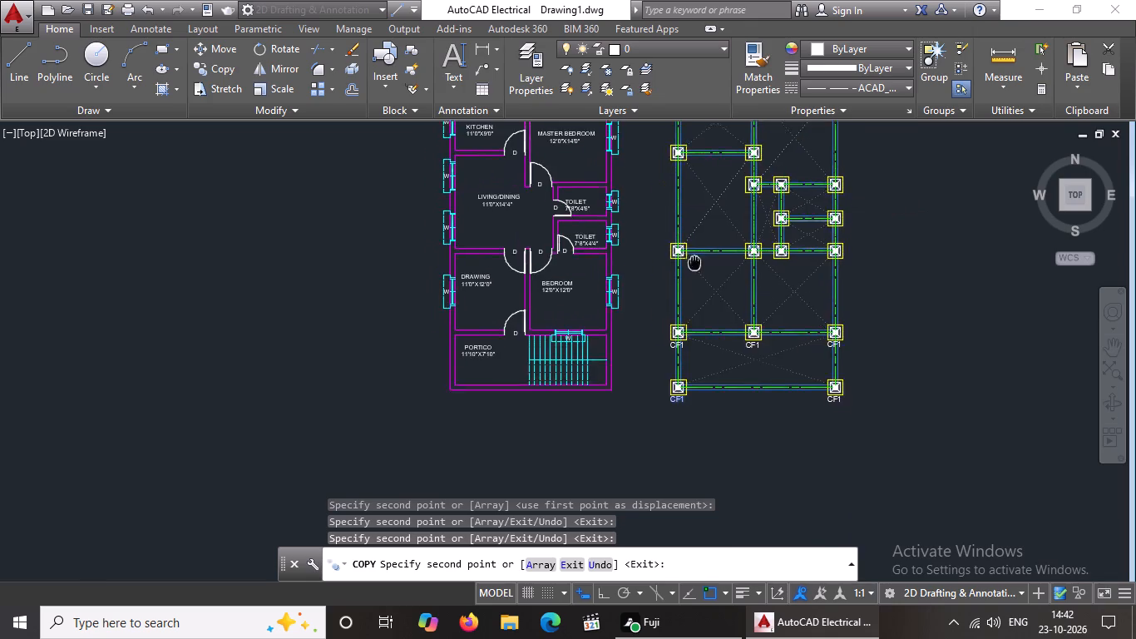
pyautogui.moveTo(695, 265); pyautogui.dragTo(697, 273, button='middle')
pyautogui.scroll(4, 693, 277)
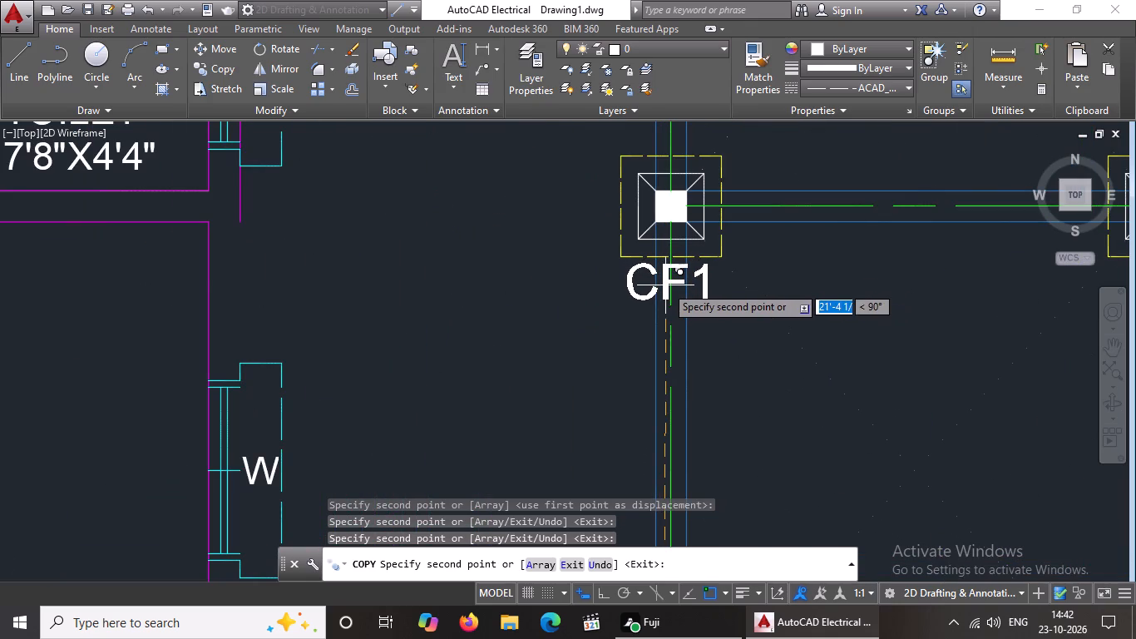
pyautogui.click(665, 285)
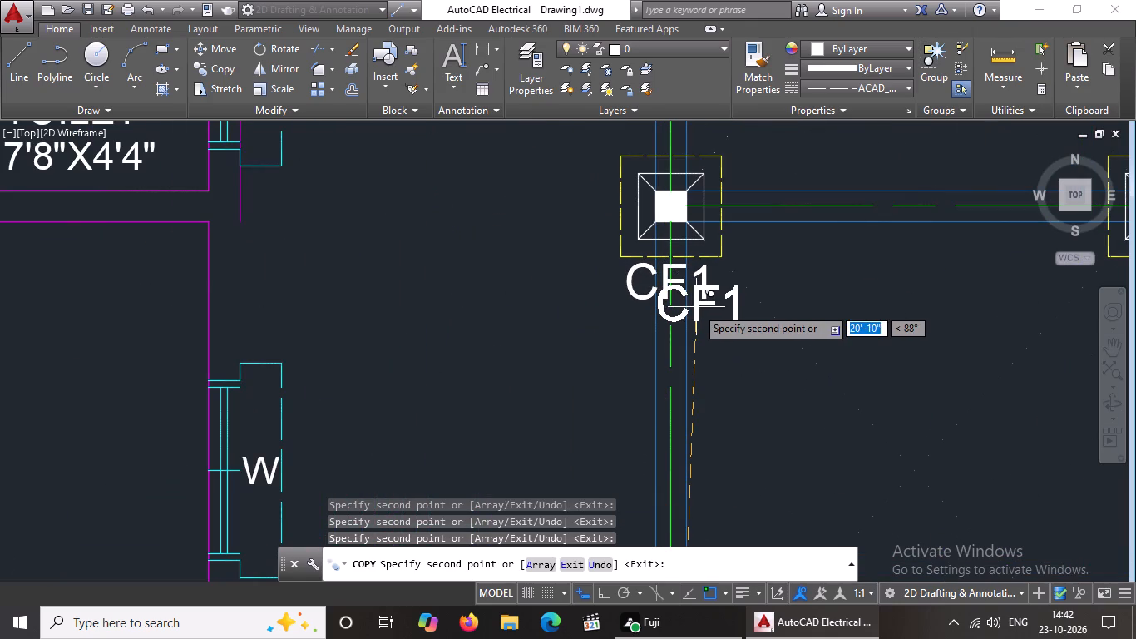
pyautogui.scroll(-3, 755, 275)
pyautogui.scroll(2, 888, 288)
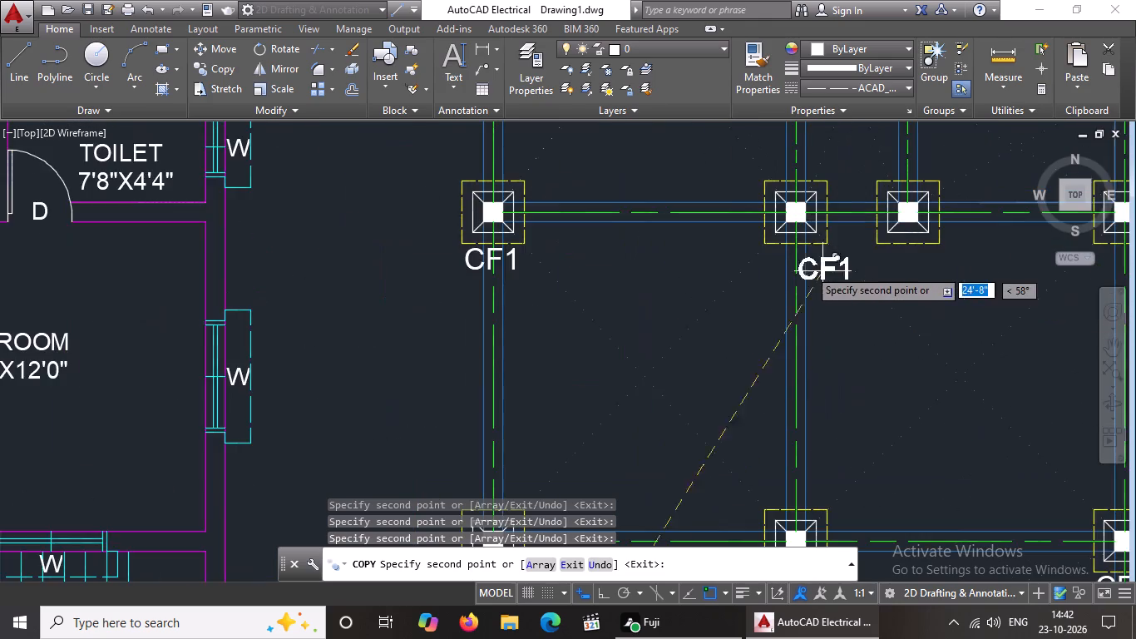
pyautogui.scroll(2, 804, 265)
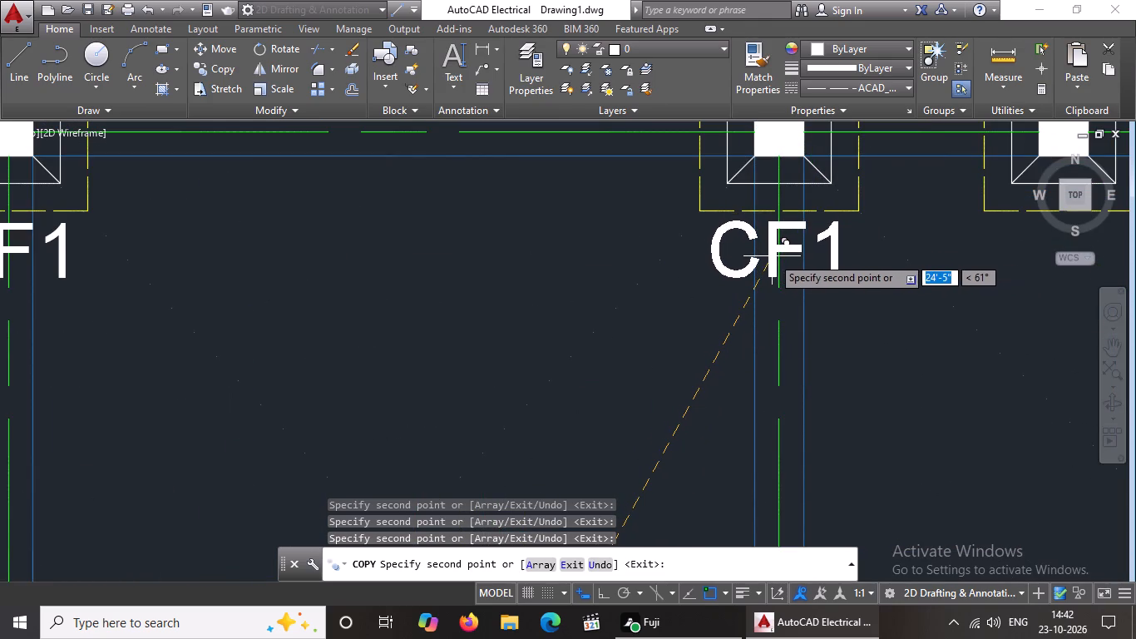
pyautogui.click(772, 256)
# Place CF1 label copies below the remaining two footings at the east end of the third row from the bottom.
pyautogui.scroll(-4, 787, 275)
pyautogui.scroll(4, 819, 281)
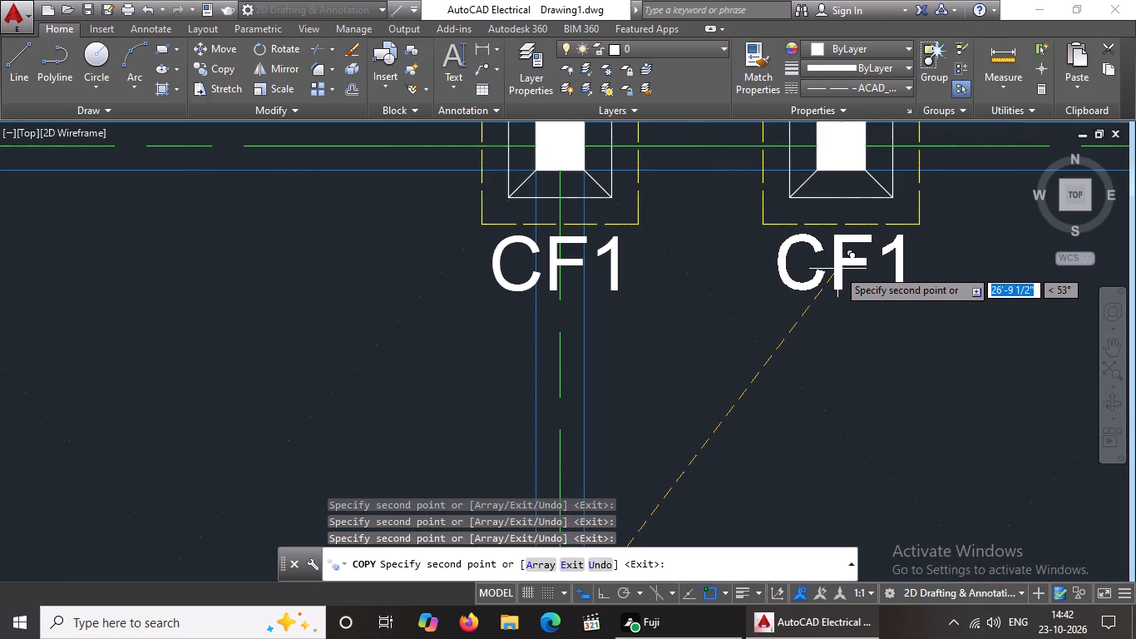
pyautogui.click(837, 269)
pyautogui.scroll(-3, 820, 280)
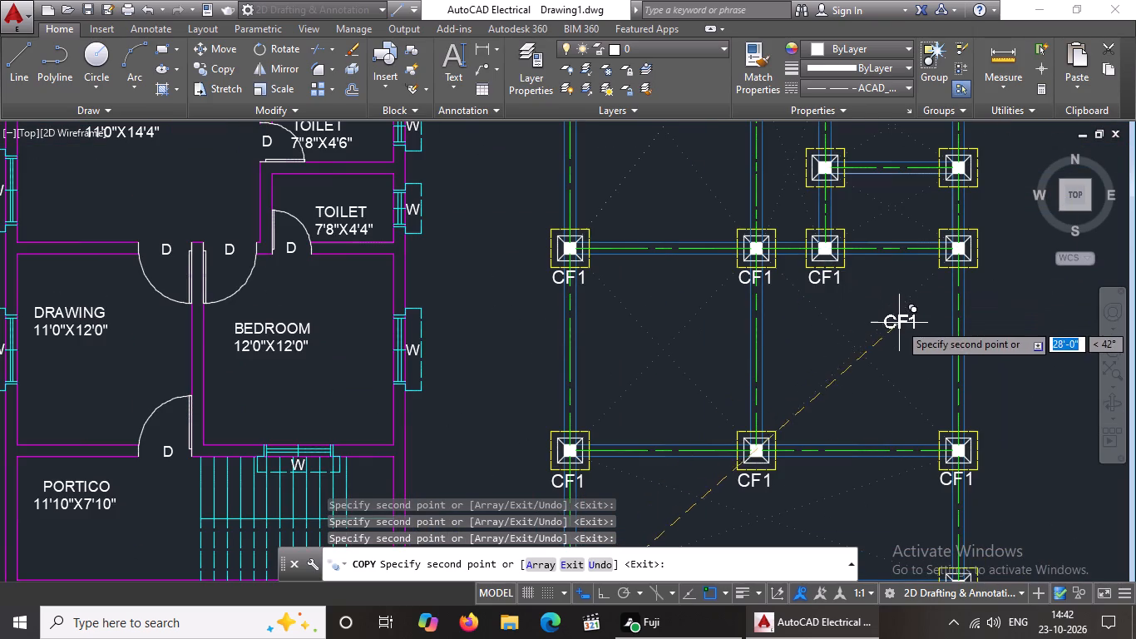
pyautogui.scroll(-3, 899, 323)
pyautogui.scroll(5, 911, 305)
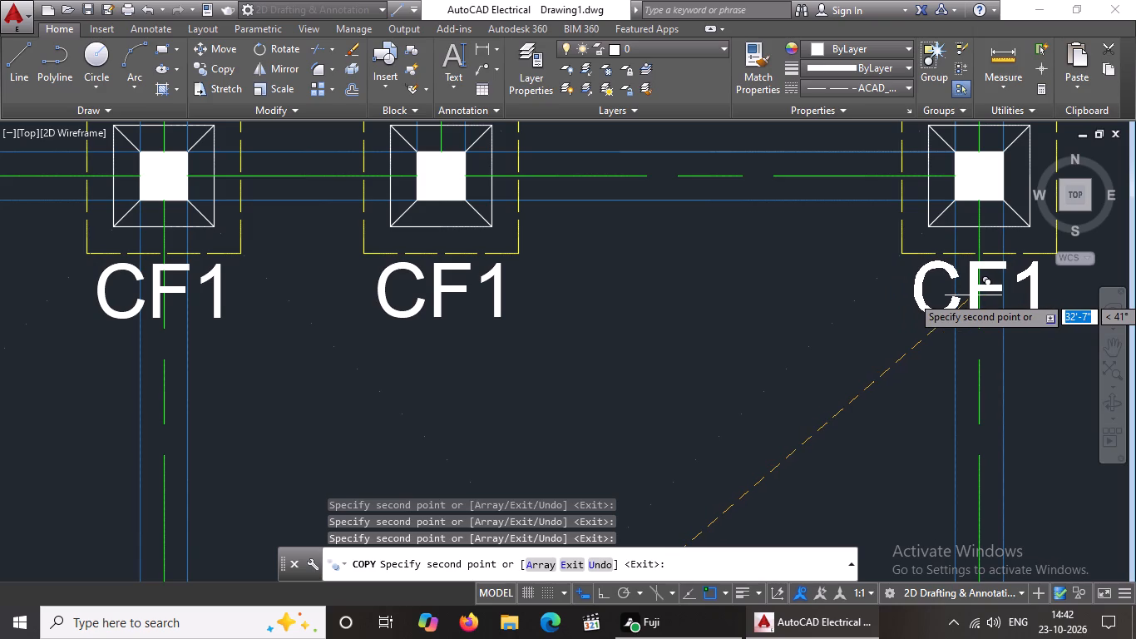
pyautogui.click(973, 295)
# Place CF1 label copies below the two footings of the short row between the two toilet bays.
pyautogui.scroll(-6, 929, 330)
pyautogui.scroll(3, 873, 332)
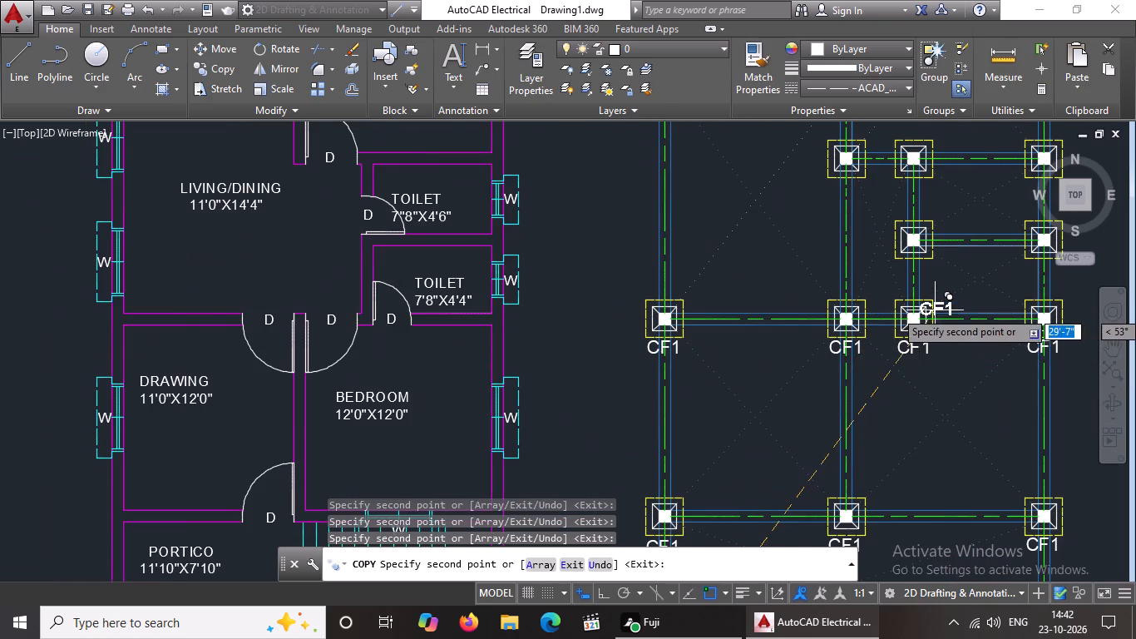
pyautogui.moveTo(927, 312); pyautogui.dragTo(832, 350, button='middle')
pyautogui.scroll(3, 832, 350)
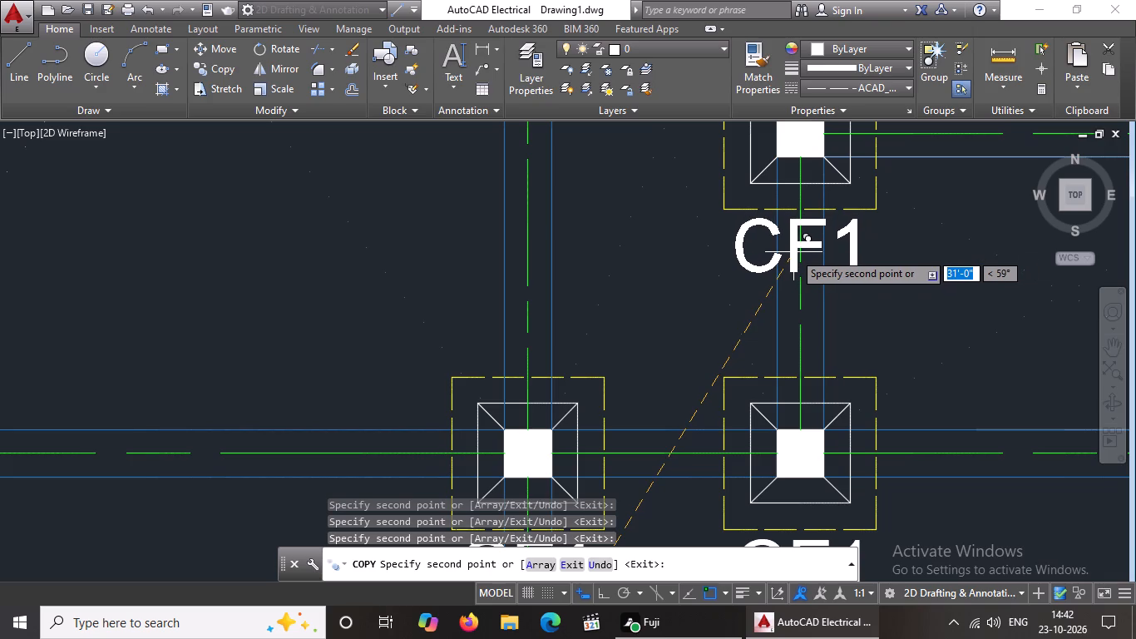
pyautogui.click(793, 251)
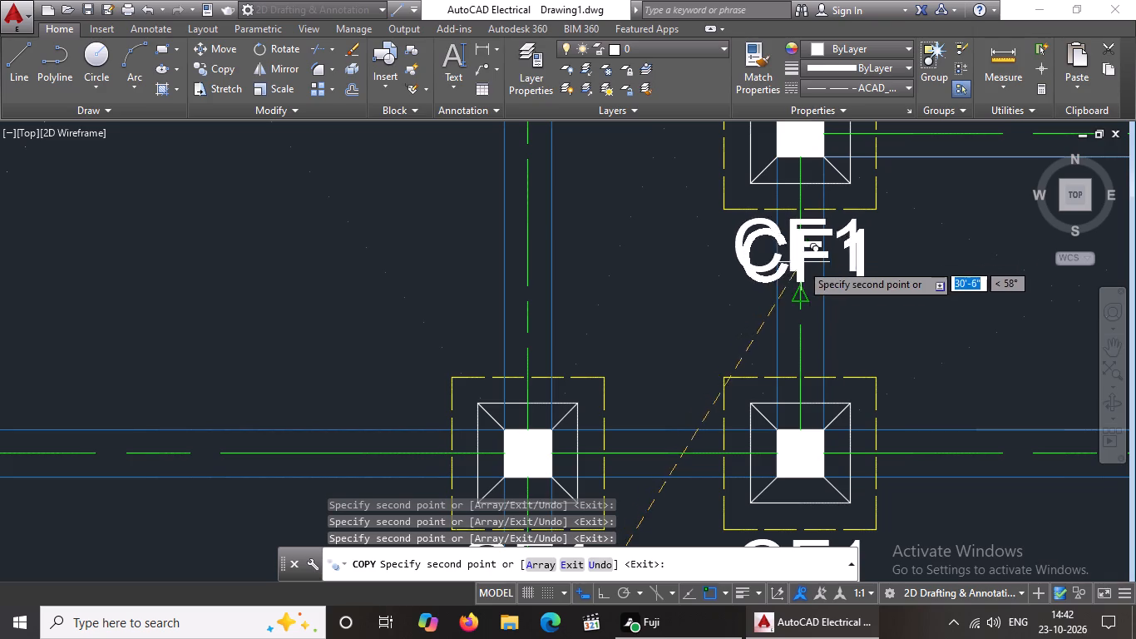
pyautogui.scroll(-3, 802, 264)
pyautogui.scroll(4, 935, 264)
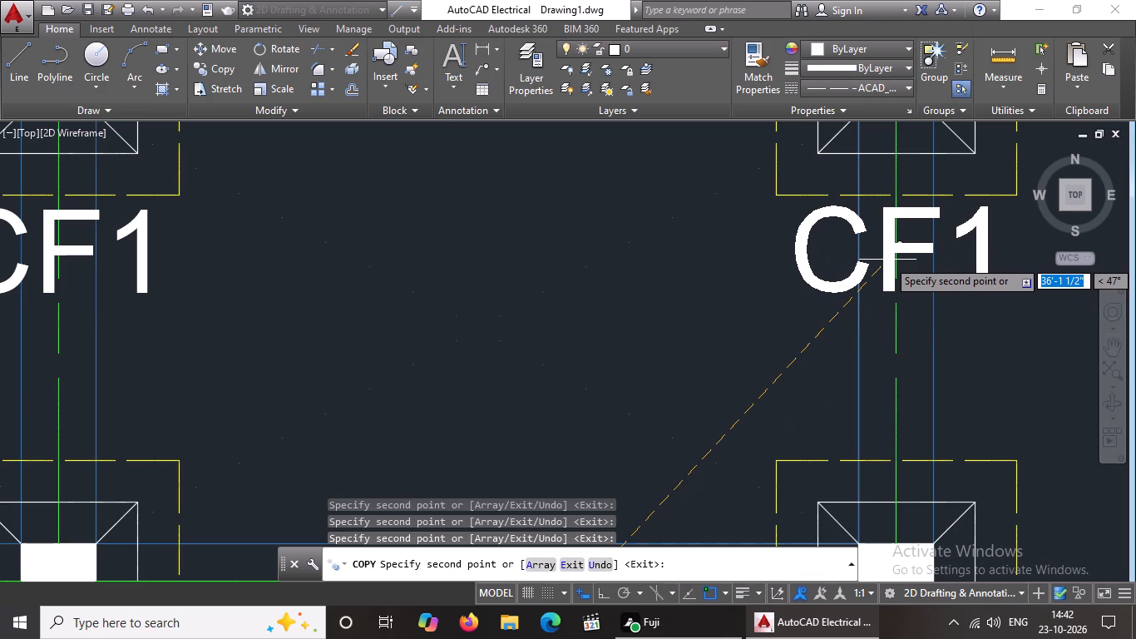
pyautogui.click(887, 260)
# Place CF1 label copies below the three footings in the row along the upper edge of the toilet bays.
pyautogui.scroll(-7, 889, 262)
pyautogui.scroll(3, 888, 269)
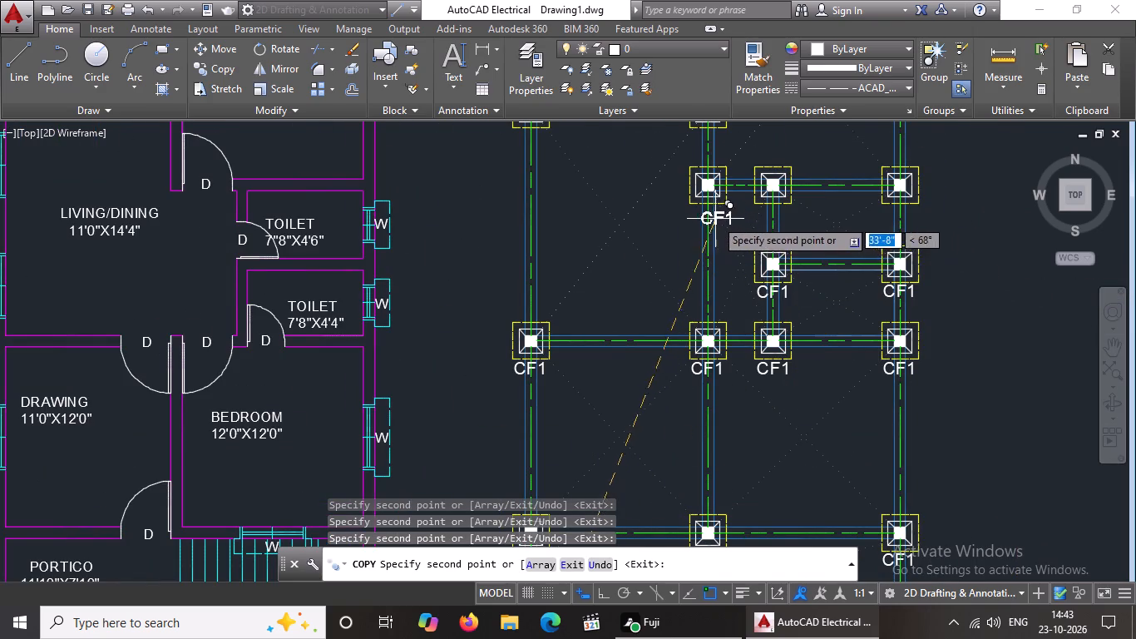
pyautogui.scroll(3, 715, 219)
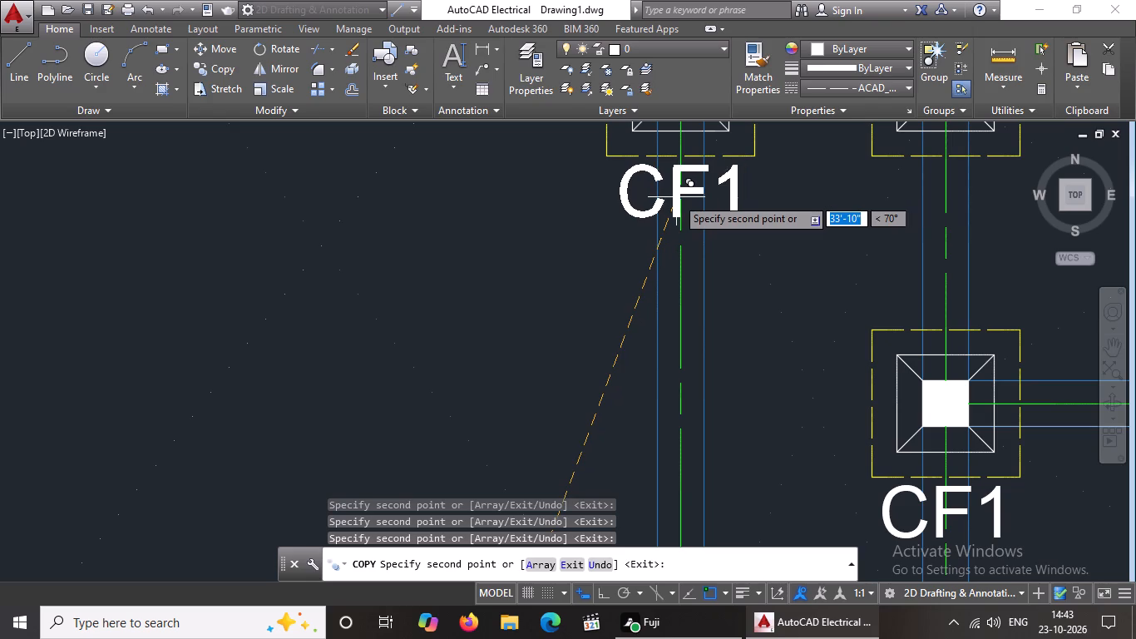
pyautogui.click(676, 197)
pyautogui.scroll(-3, 793, 220)
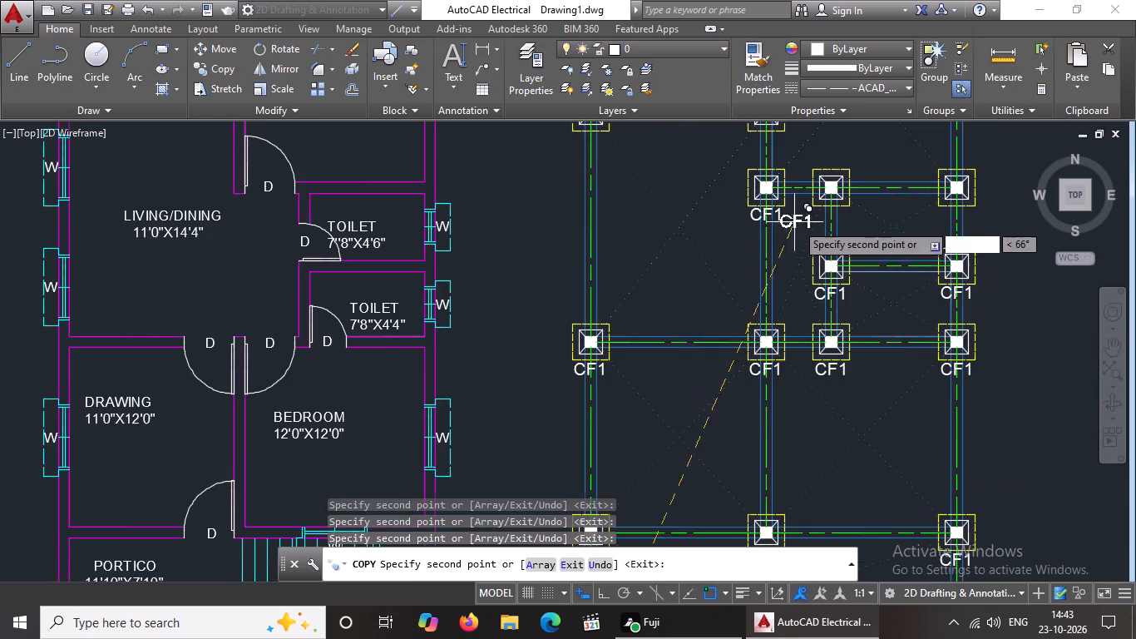
pyautogui.scroll(1, 856, 229)
pyautogui.scroll(2, 793, 207)
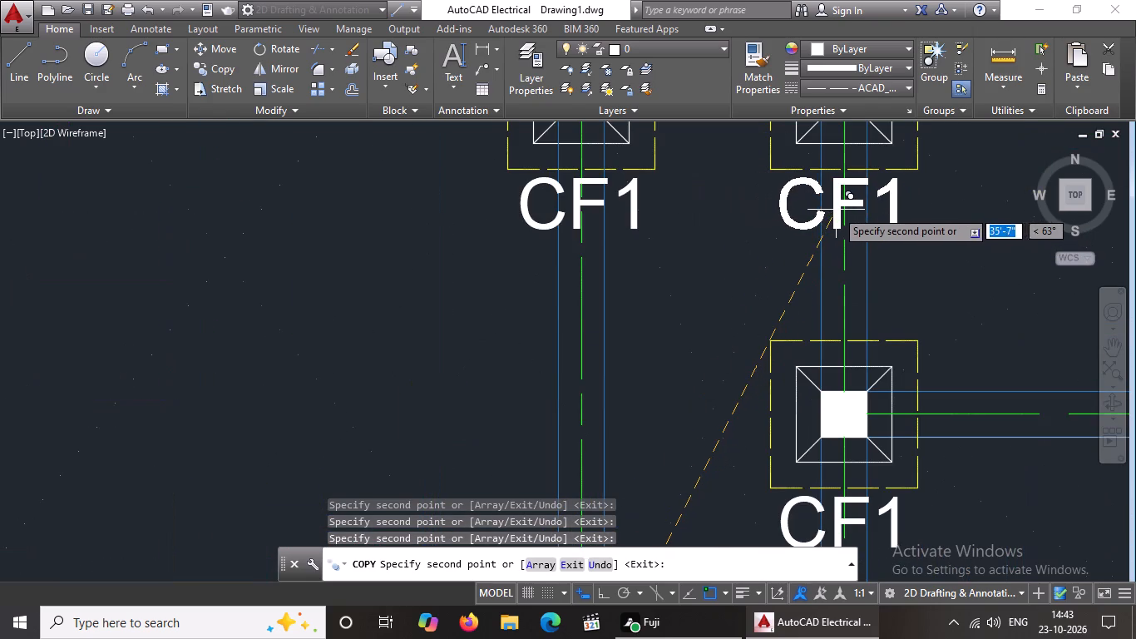
pyautogui.click(836, 210)
pyautogui.scroll(-4, 877, 219)
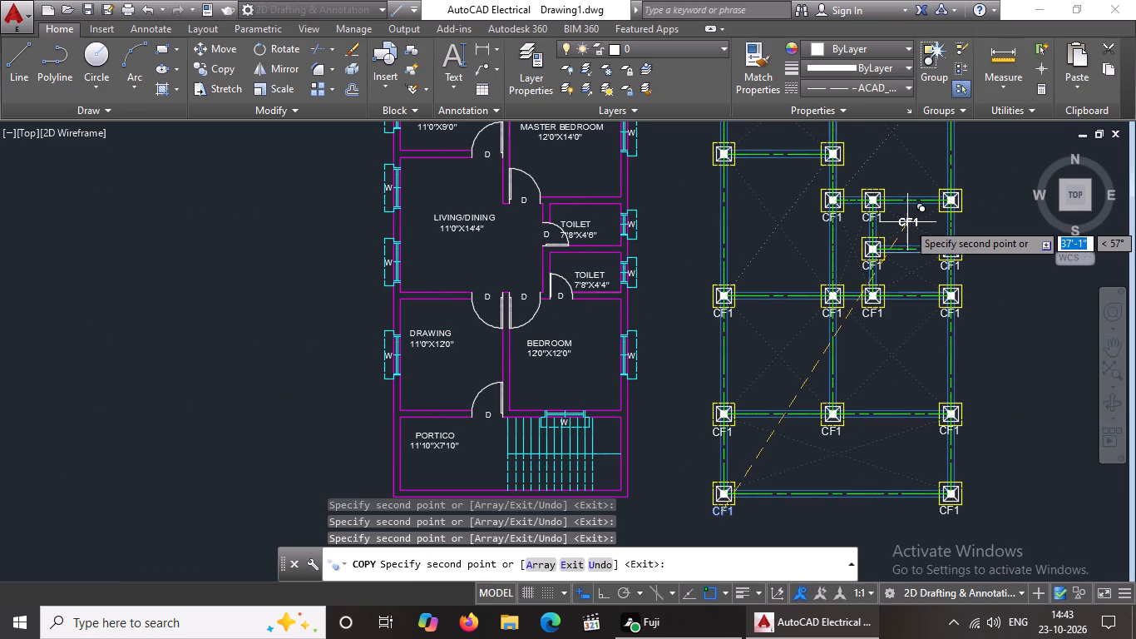
pyautogui.scroll(5, 941, 223)
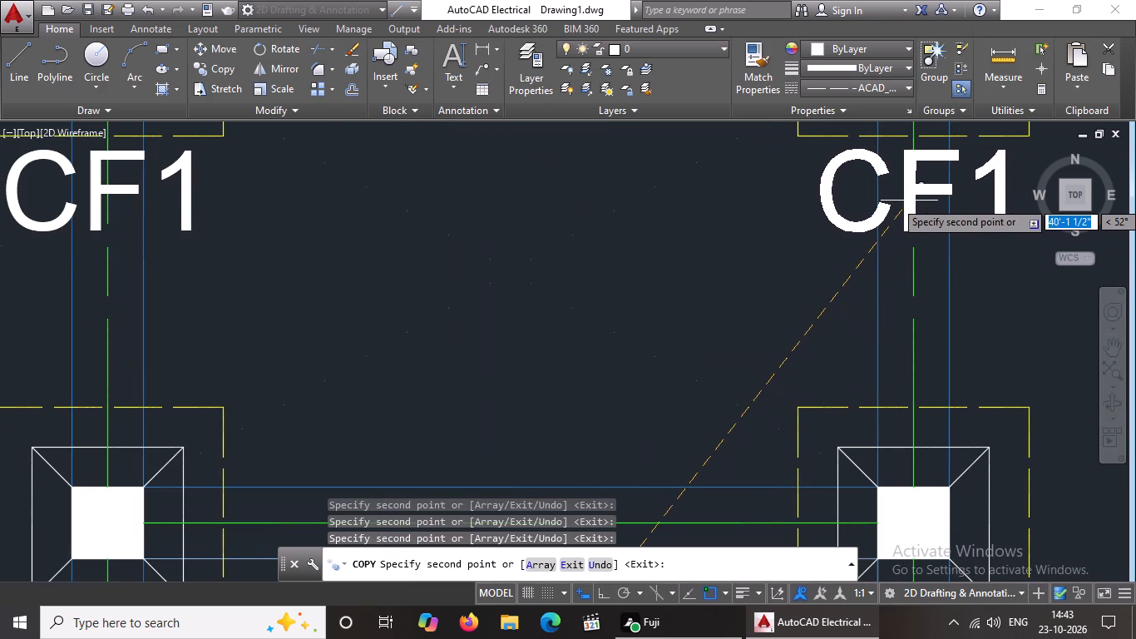
pyautogui.click(909, 200)
# Place CF1 label copies below the two footings in the second row from the top and end the Copy command.
pyautogui.scroll(-3, 922, 267)
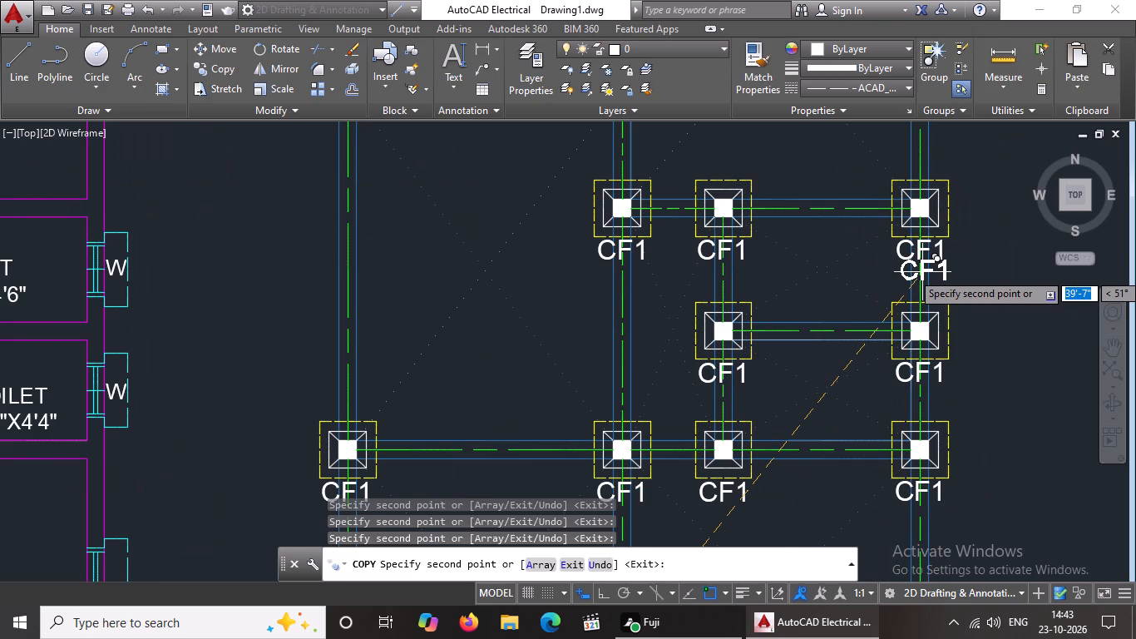
pyautogui.scroll(-3, 1010, 264)
pyautogui.moveTo(946, 241); pyautogui.dragTo(859, 324, button='middle')
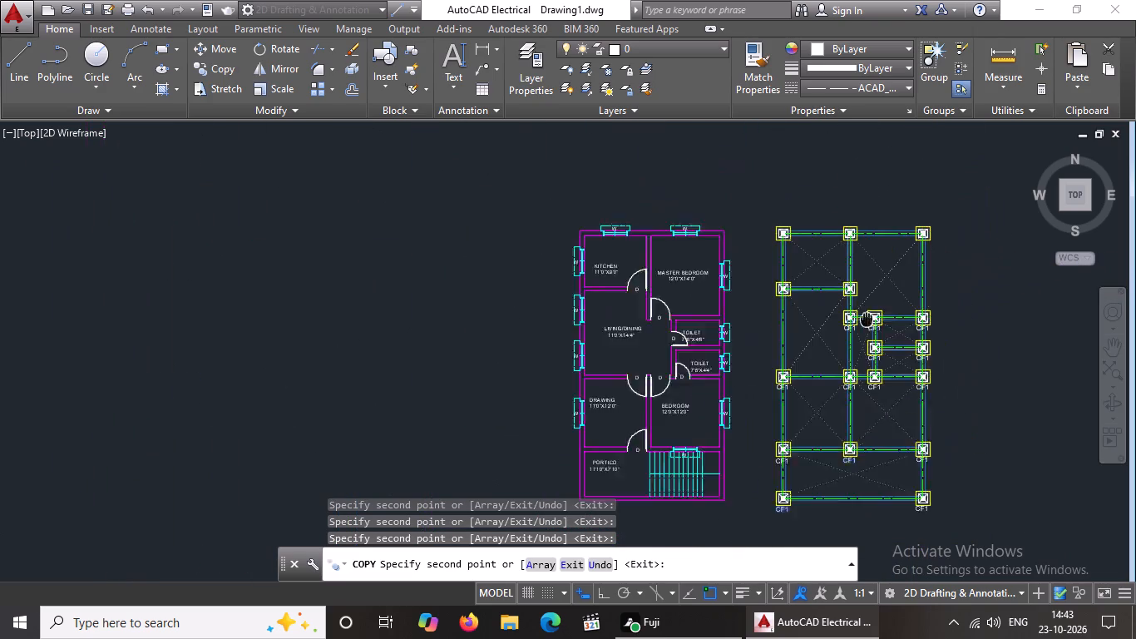
pyautogui.moveTo(859, 324); pyautogui.dragTo(817, 350, button='middle')
pyautogui.scroll(4, 740, 346)
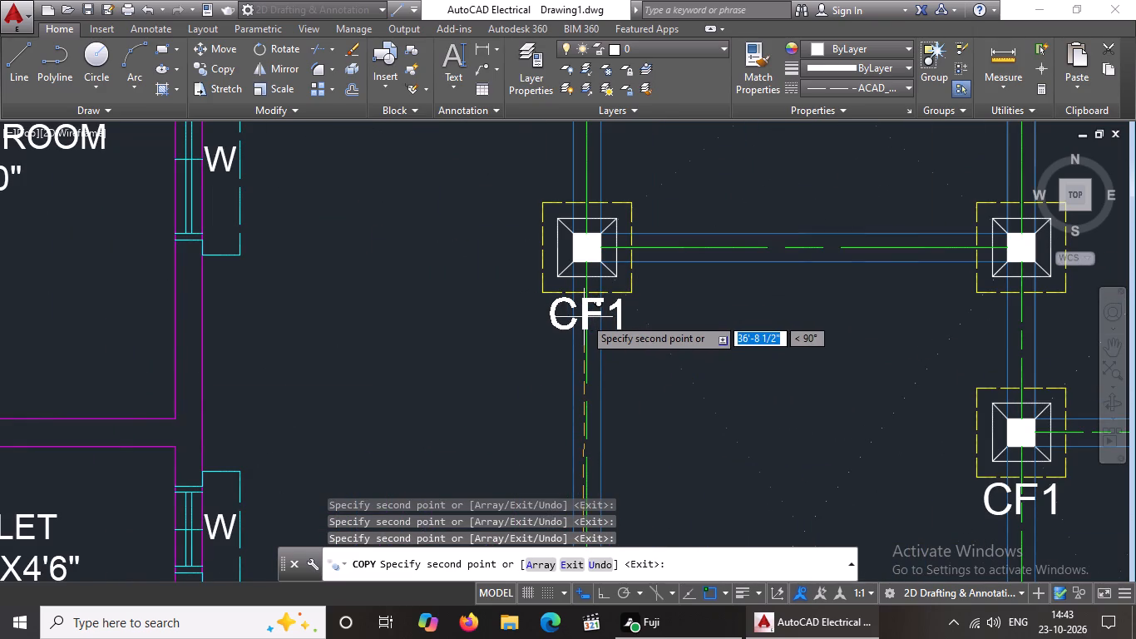
pyautogui.click(584, 317)
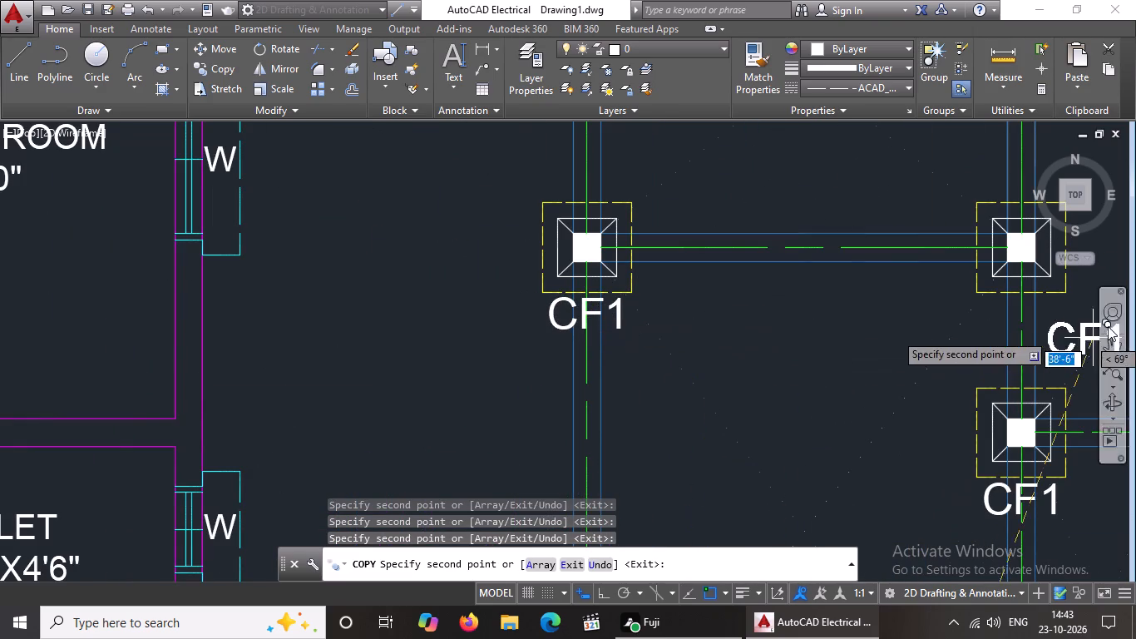
pyautogui.click(1013, 318)
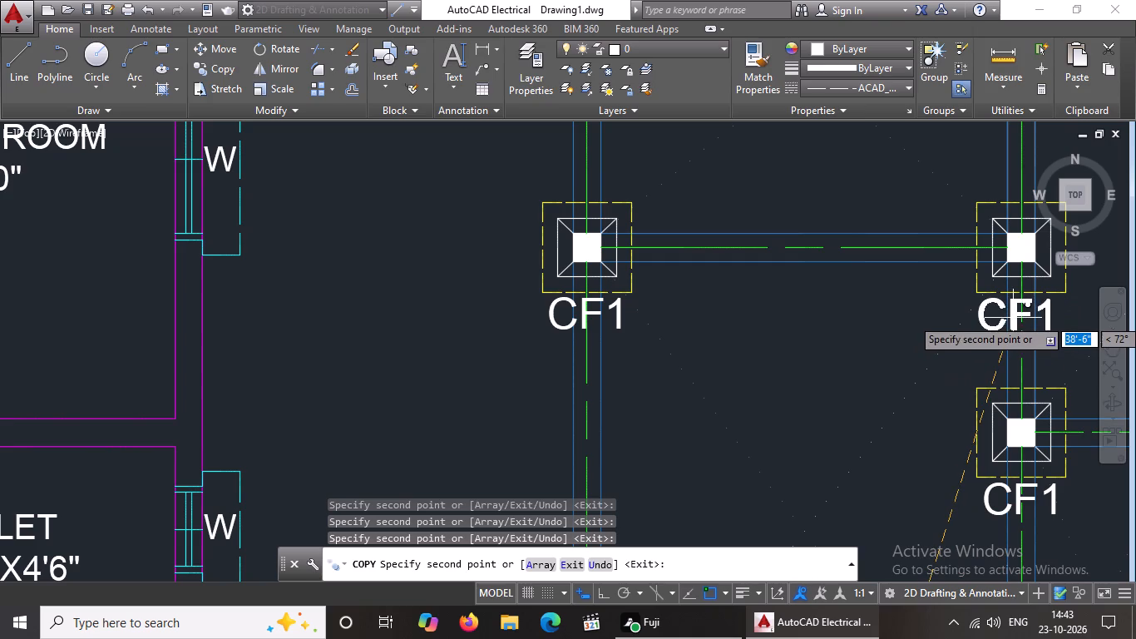
pyautogui.scroll(-4, 976, 363)
pyautogui.moveTo(915, 339); pyautogui.dragTo(687, 274, button='middle')
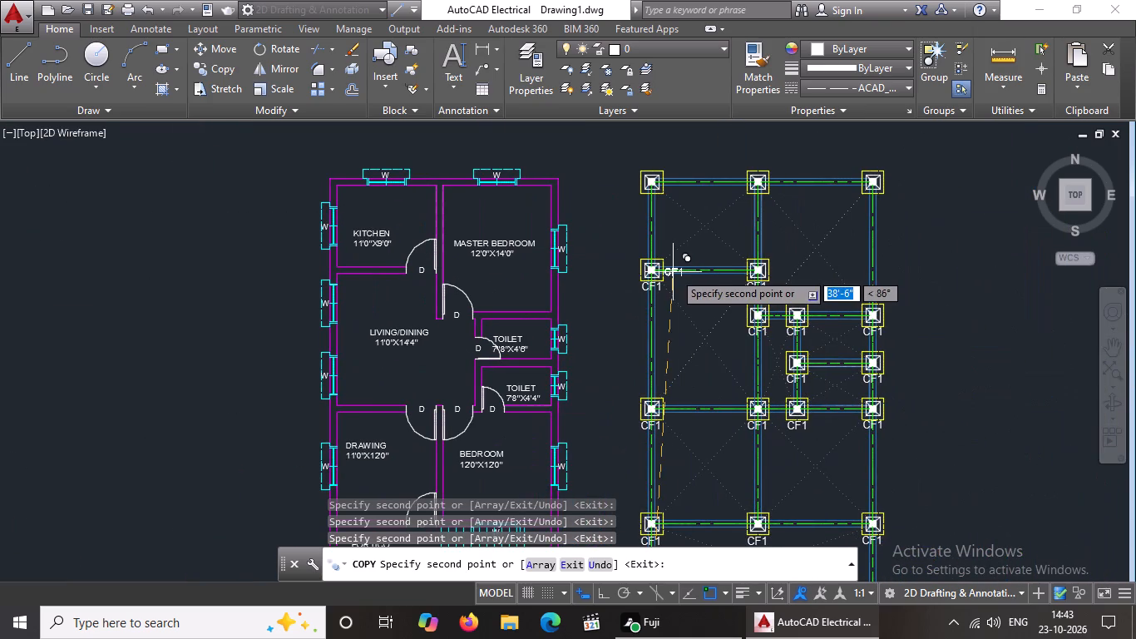
pyautogui.press('Escape')
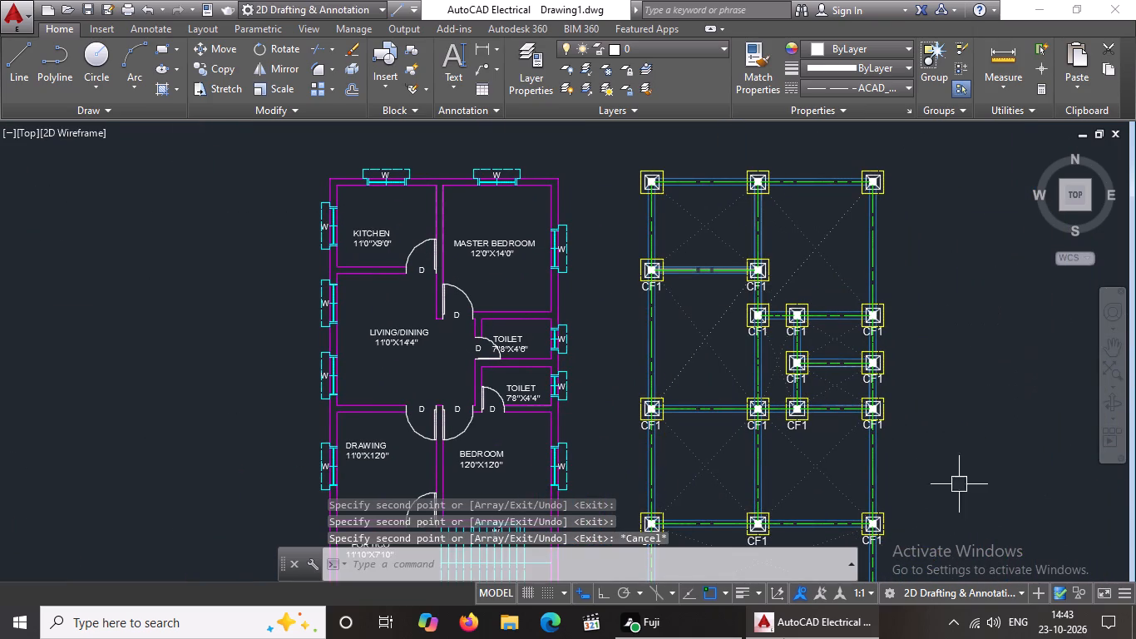
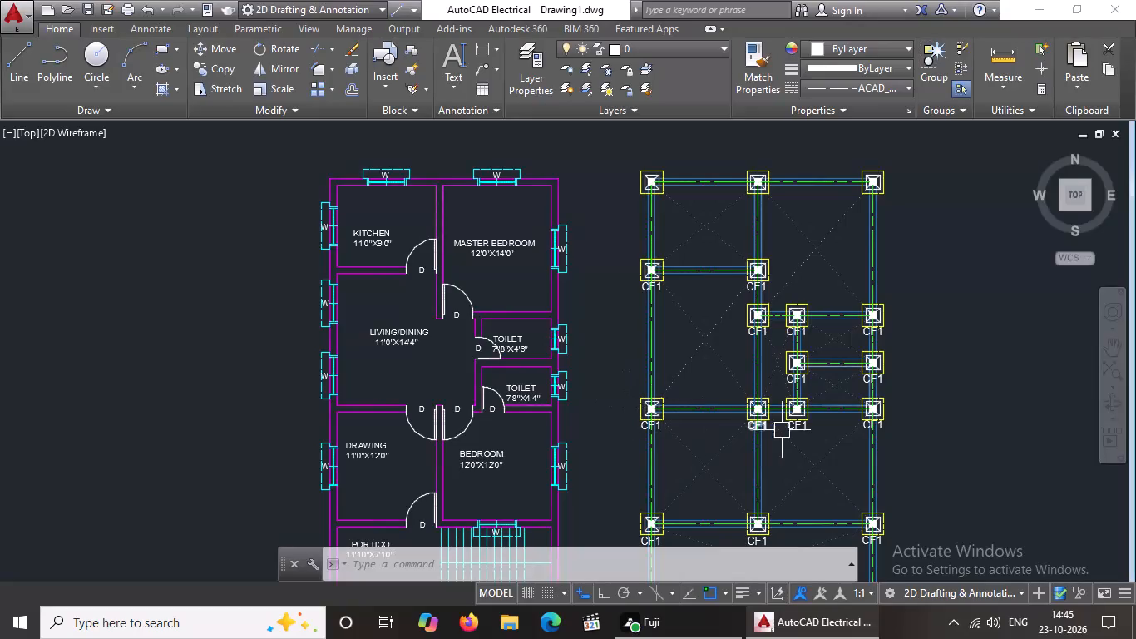
# Copy the CF1 label of the west footing in the second row from the top below the northwest corner footing.
pyautogui.scroll(-1, 774, 413)
pyautogui.moveTo(775, 407); pyautogui.dragTo(679, 434, button='middle')
pyautogui.scroll(2, 624, 362)
pyautogui.scroll(3, 509, 363)
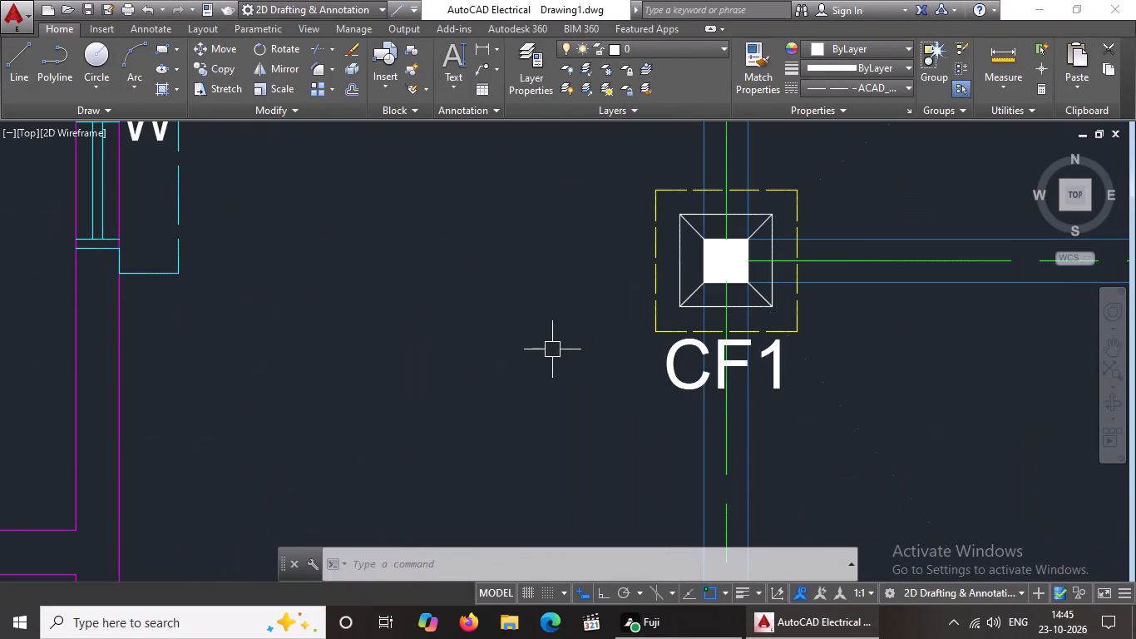
pyautogui.click(672, 374)
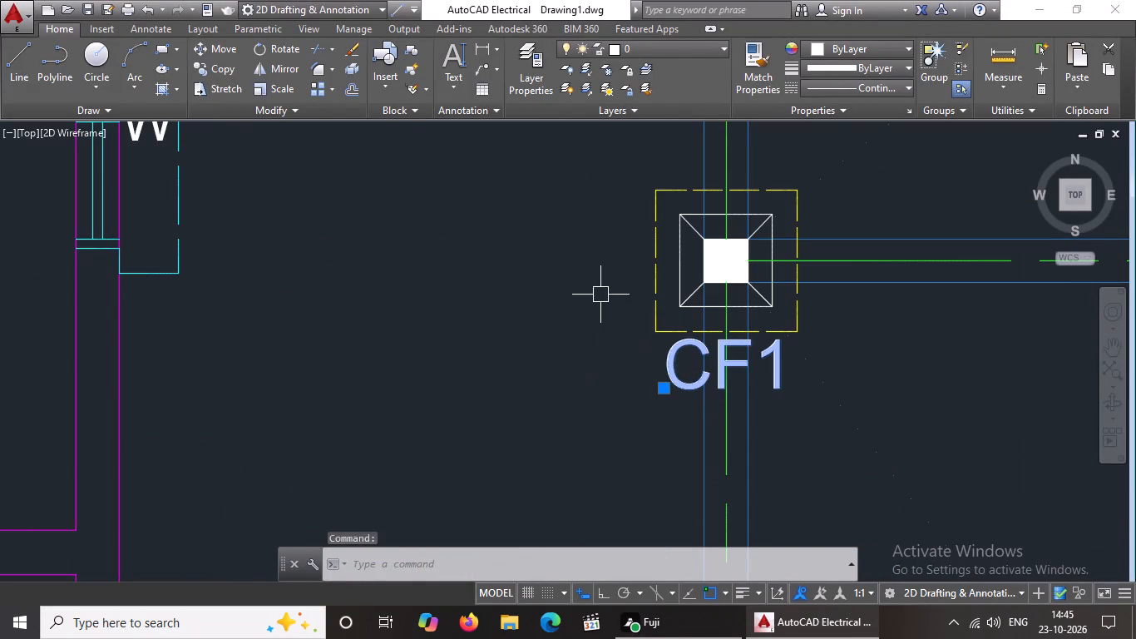
pyautogui.click(225, 67)
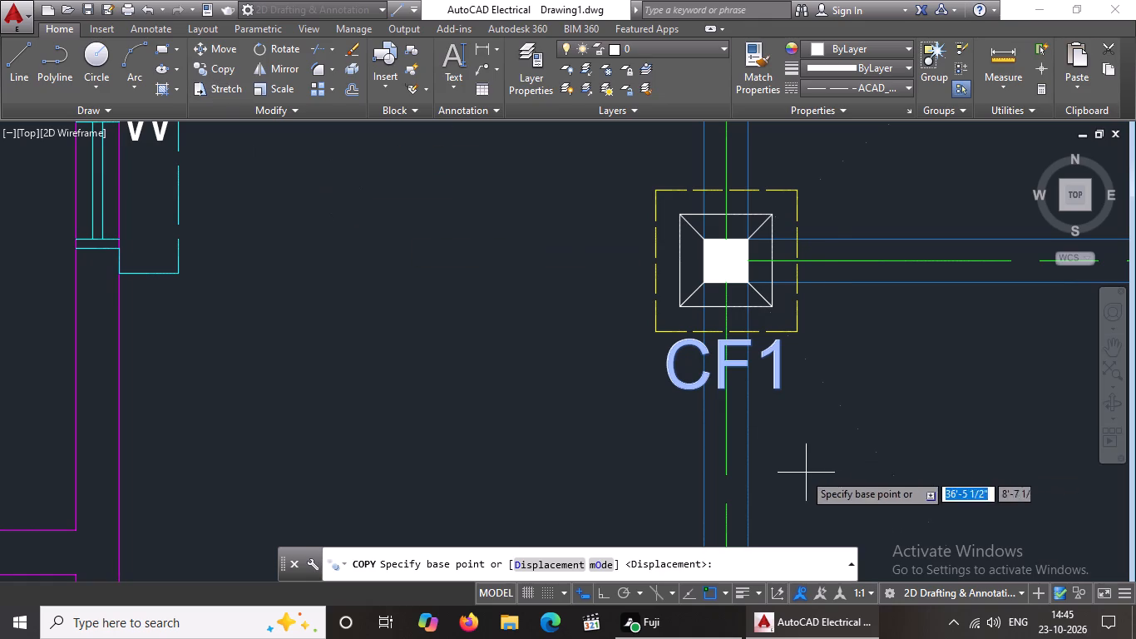
pyautogui.click(687, 364)
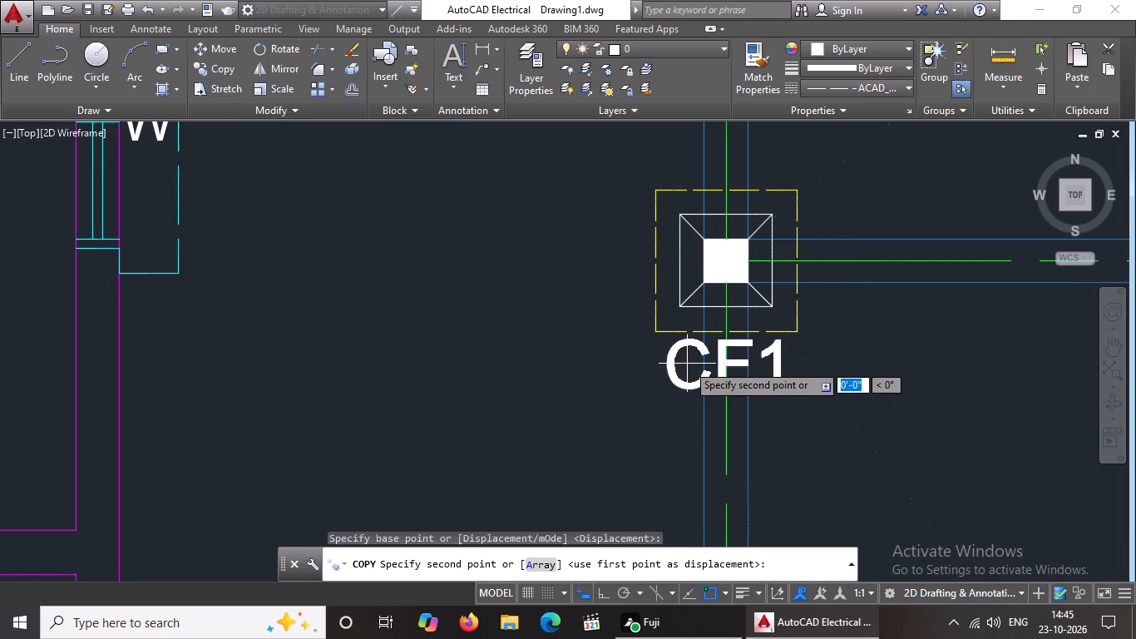
pyautogui.scroll(-3, 692, 344)
pyautogui.scroll(2, 699, 213)
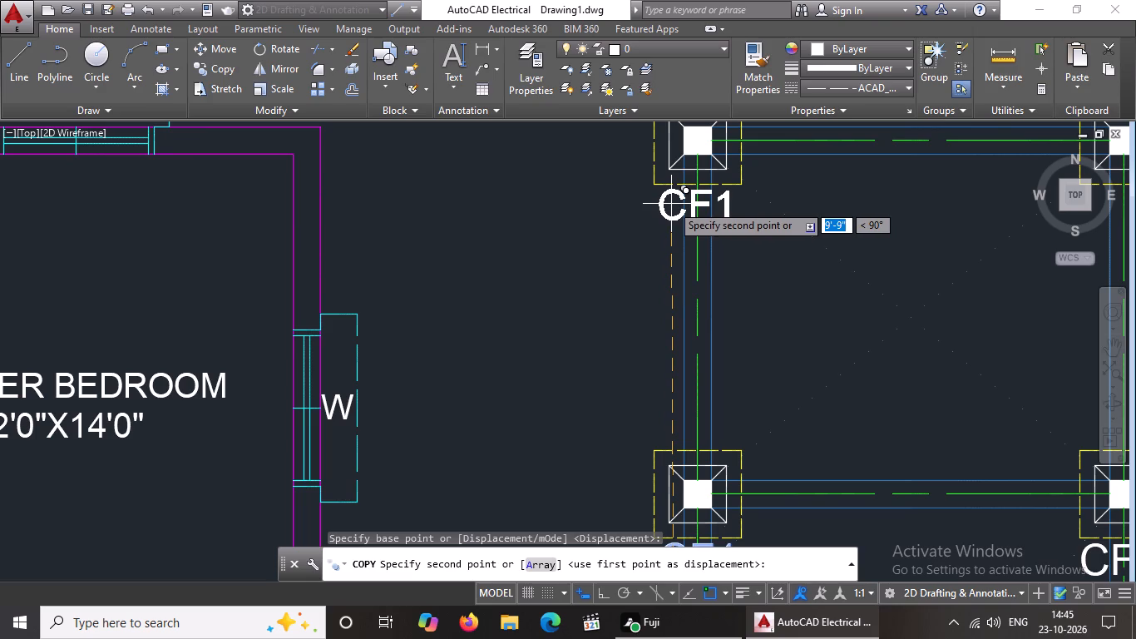
pyautogui.click(671, 204)
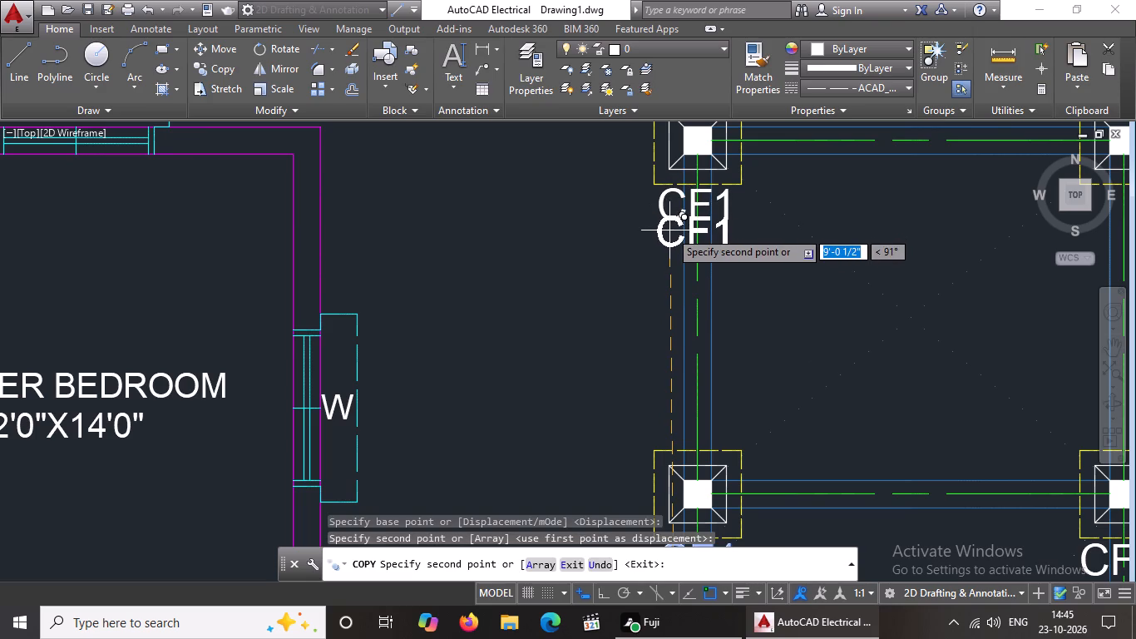
# Place CF1 label copies below the middle and east footings of the top row and end the Copy command.
pyautogui.scroll(-2, 686, 265)
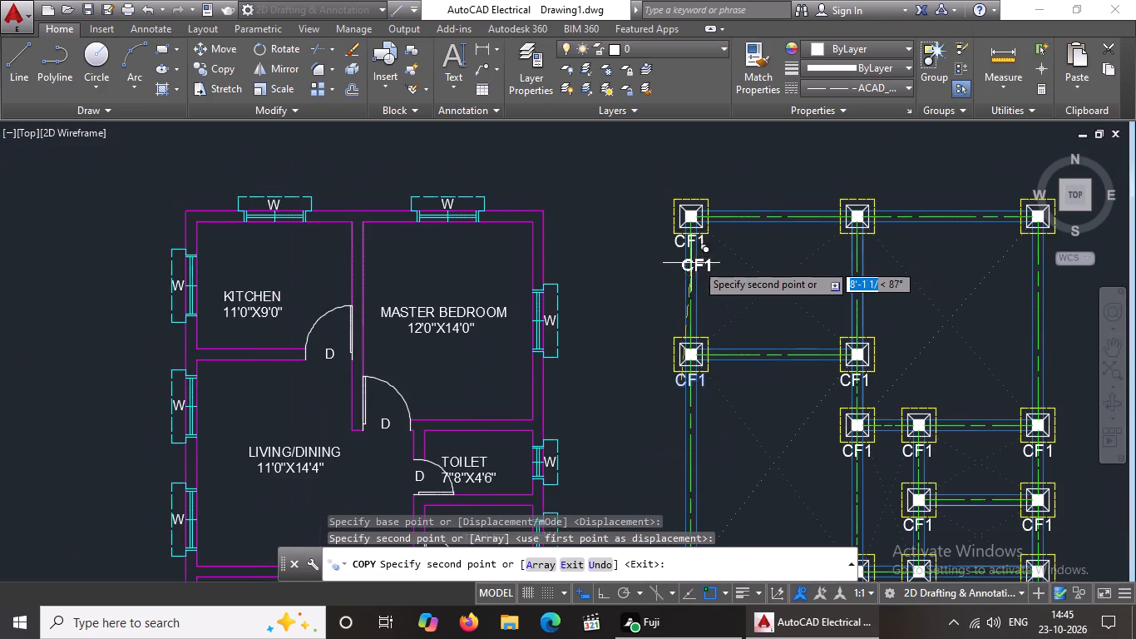
pyautogui.scroll(3, 878, 247)
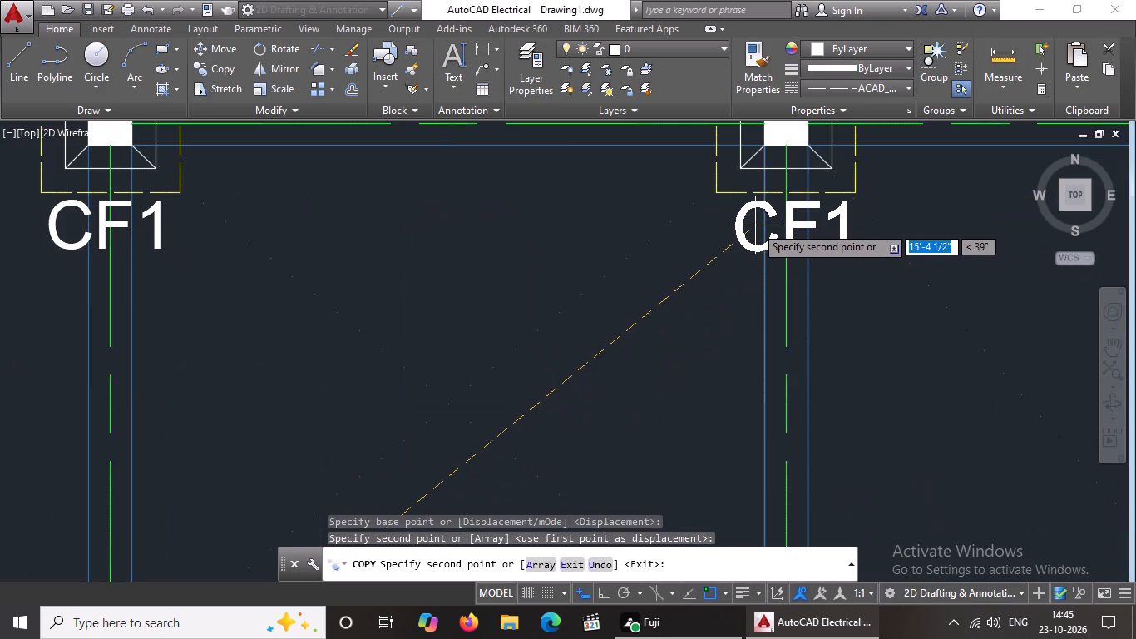
pyautogui.click(747, 225)
pyautogui.scroll(-1, 748, 228)
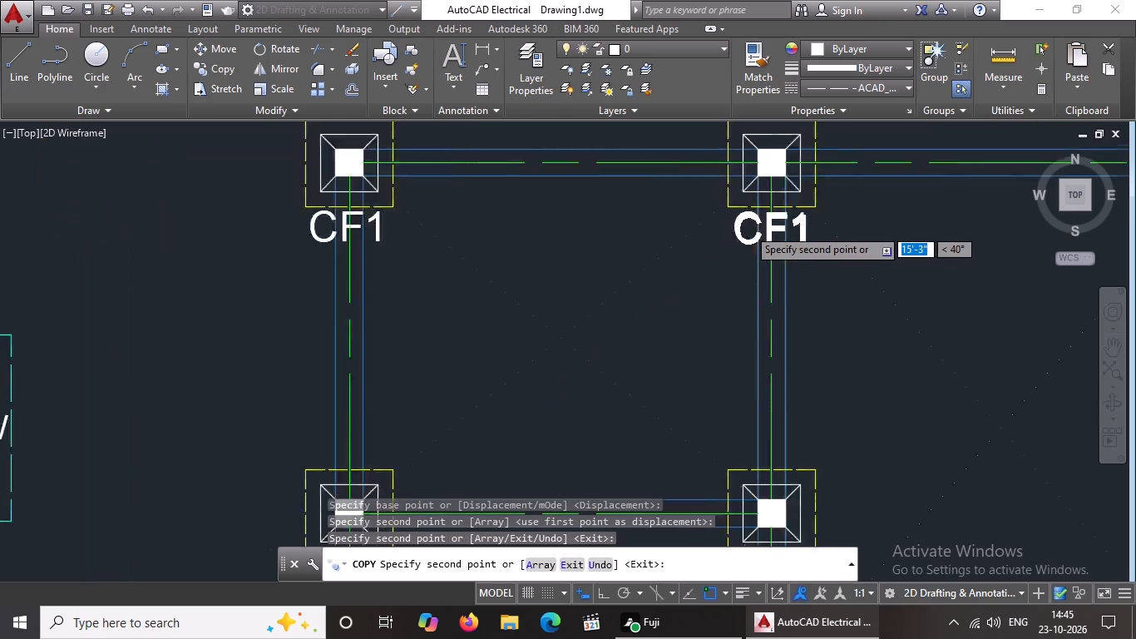
pyautogui.scroll(-1, 748, 228)
pyautogui.moveTo(781, 222); pyautogui.dragTo(681, 242, button='middle')
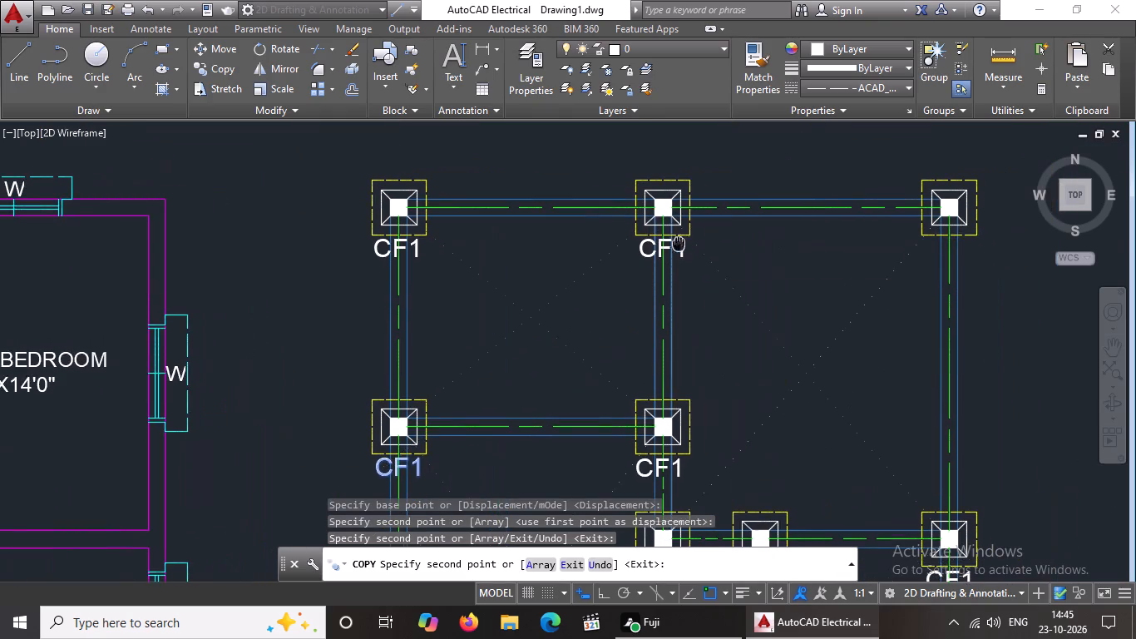
pyautogui.scroll(1, 938, 248)
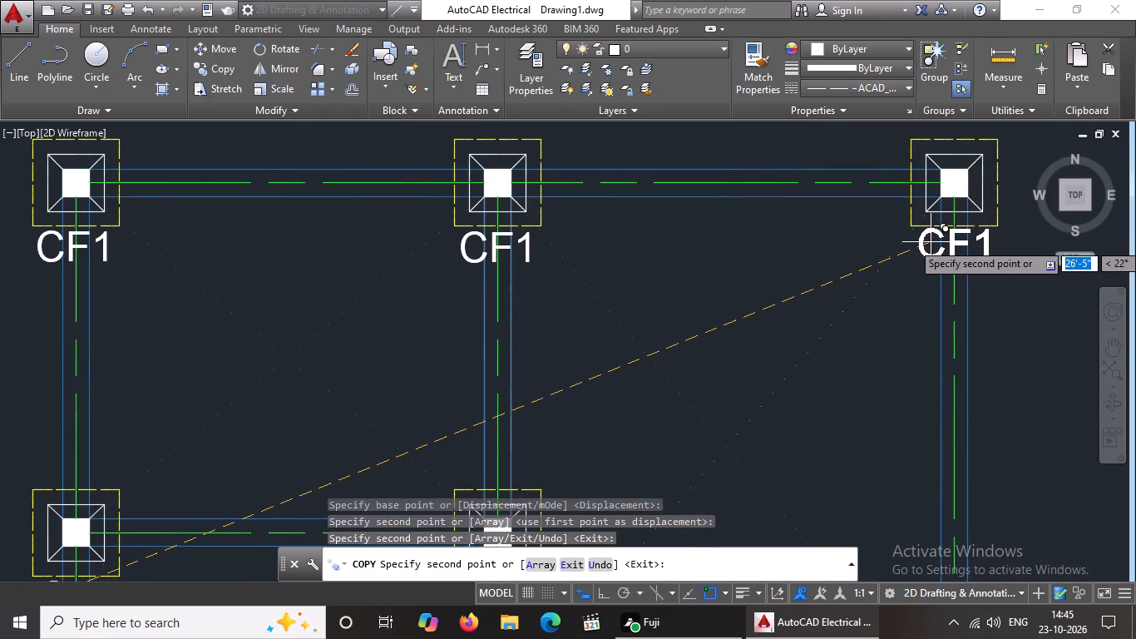
pyautogui.click(930, 244)
pyautogui.scroll(-6, 930, 245)
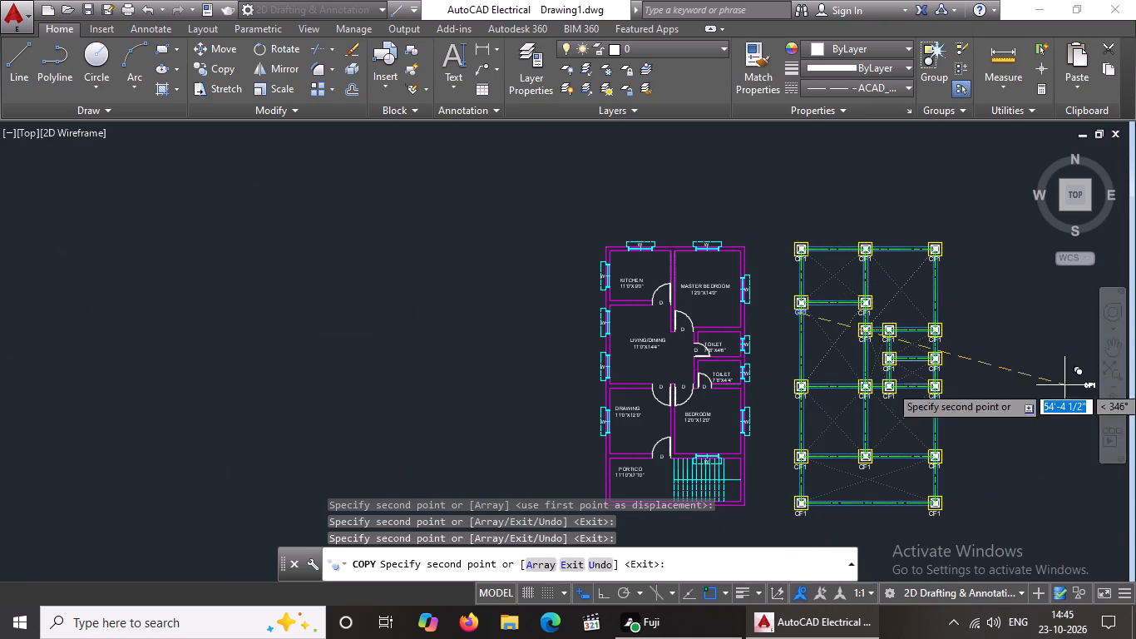
pyautogui.moveTo(989, 333); pyautogui.dragTo(760, 433, button='middle')
pyautogui.scroll(-2, 689, 424)
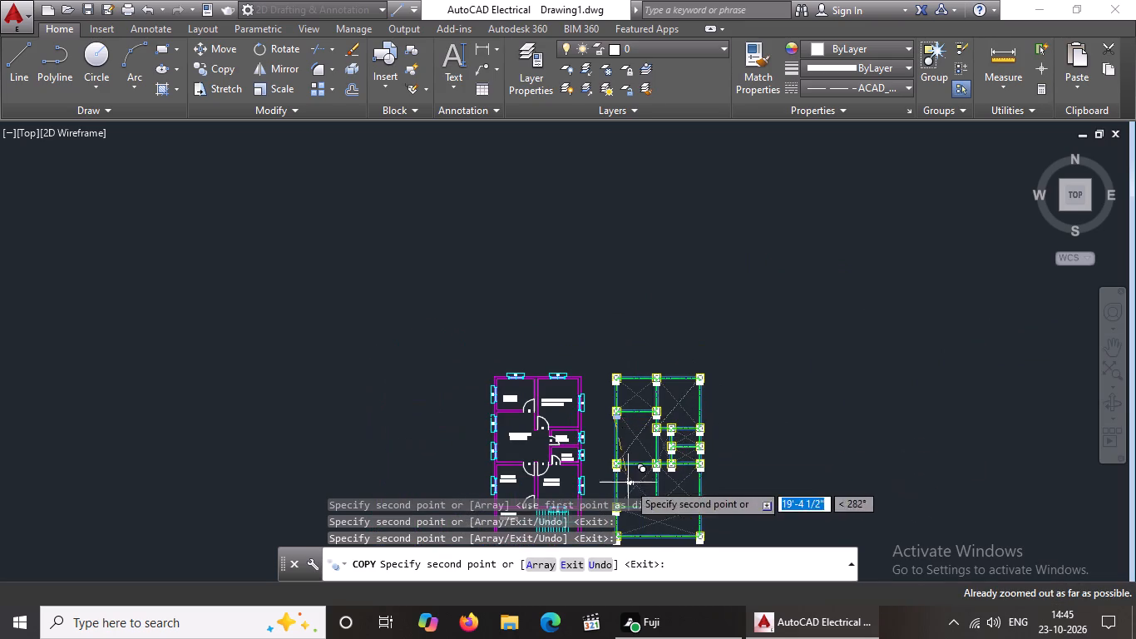
pyautogui.moveTo(632, 482); pyautogui.dragTo(746, 407, button='middle')
pyautogui.scroll(4, 768, 478)
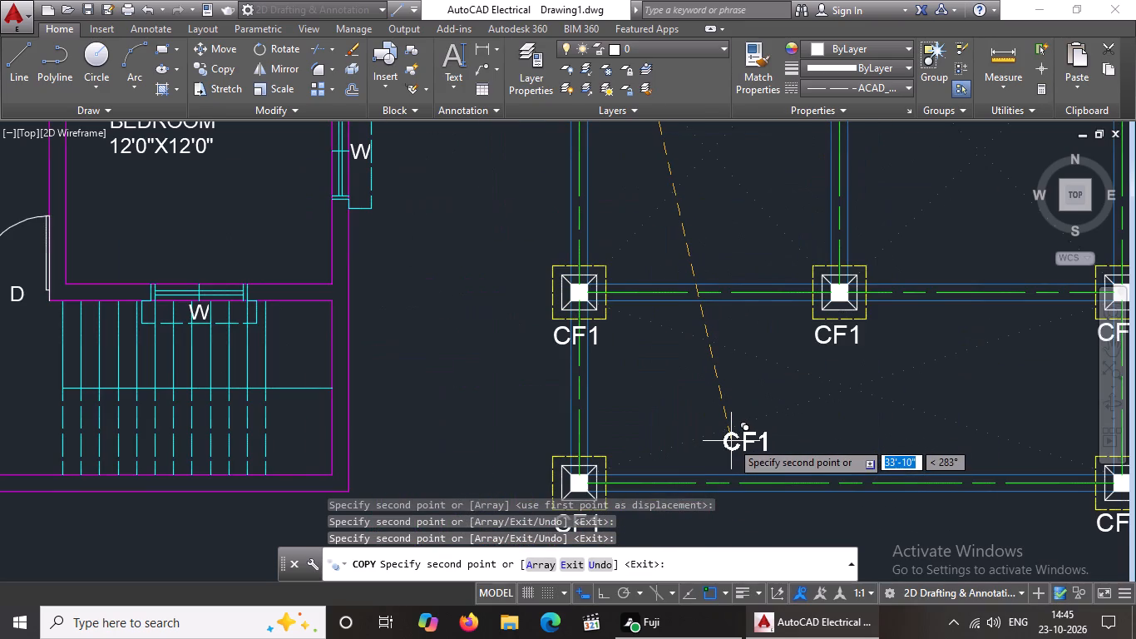
pyautogui.press('Escape')
# Change the pedestal outlines, sloping corner lines and solid column fill of the southwest corner footing to Green.
pyautogui.moveTo(706, 459); pyautogui.dragTo(699, 425, button='middle')
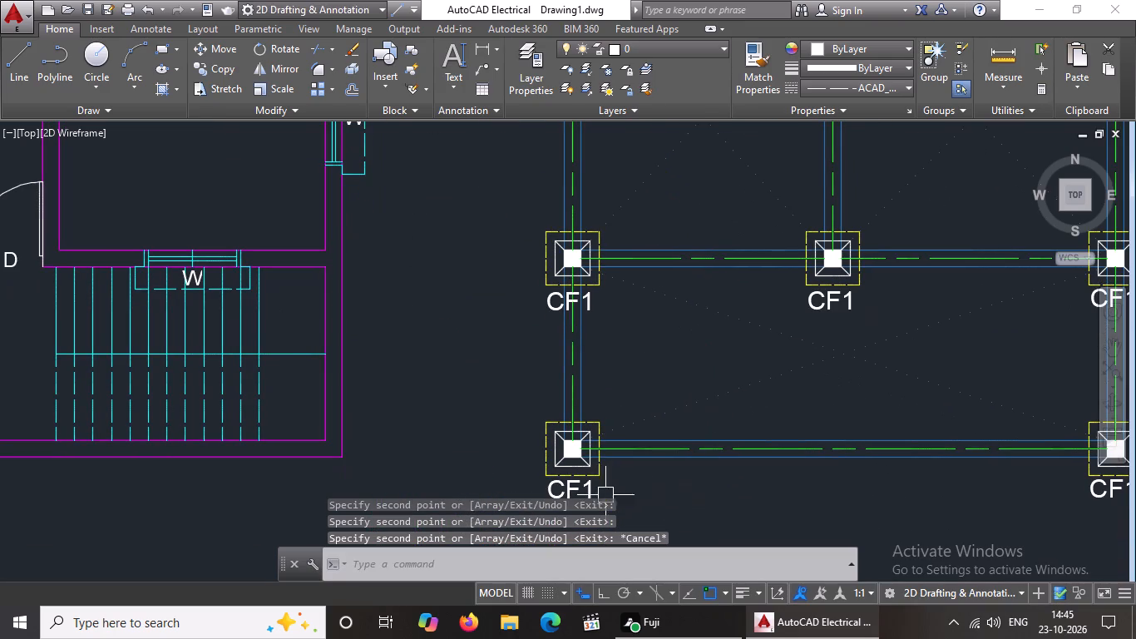
pyautogui.scroll(-2, 627, 449)
pyautogui.scroll(2, 645, 450)
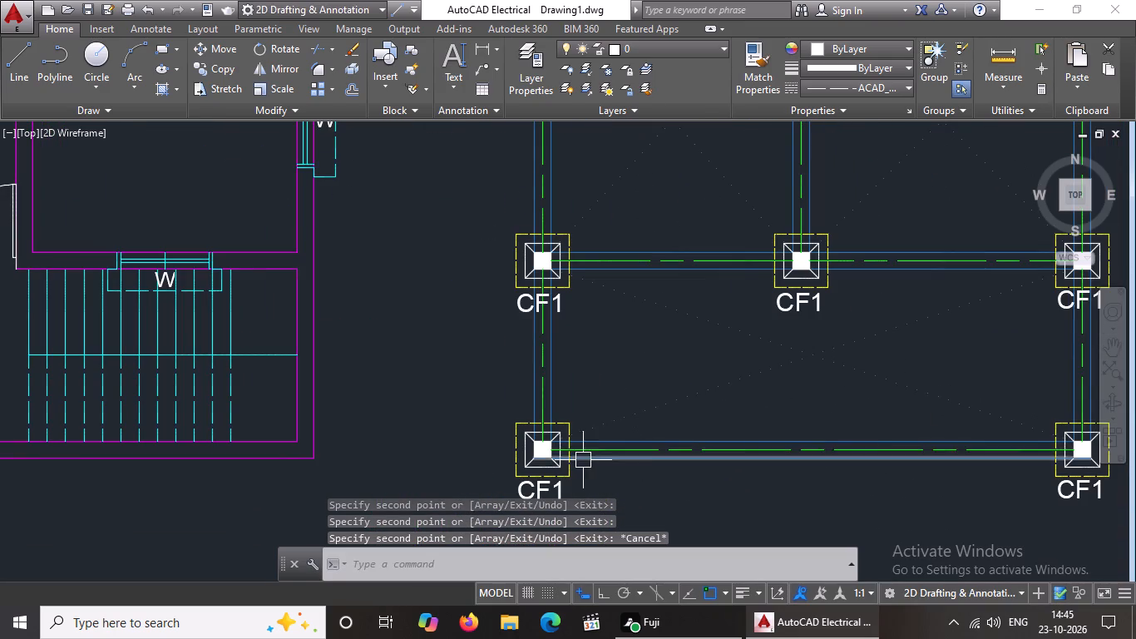
pyautogui.scroll(2, 584, 454)
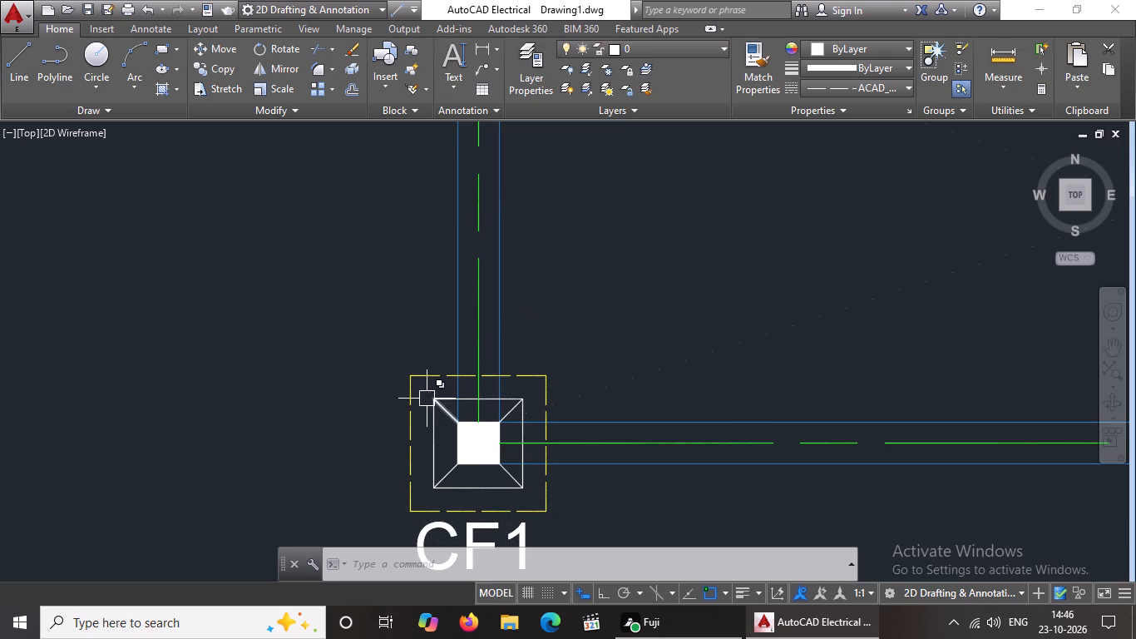
pyautogui.moveTo(447, 414); pyautogui.dragTo(447, 371, button='middle')
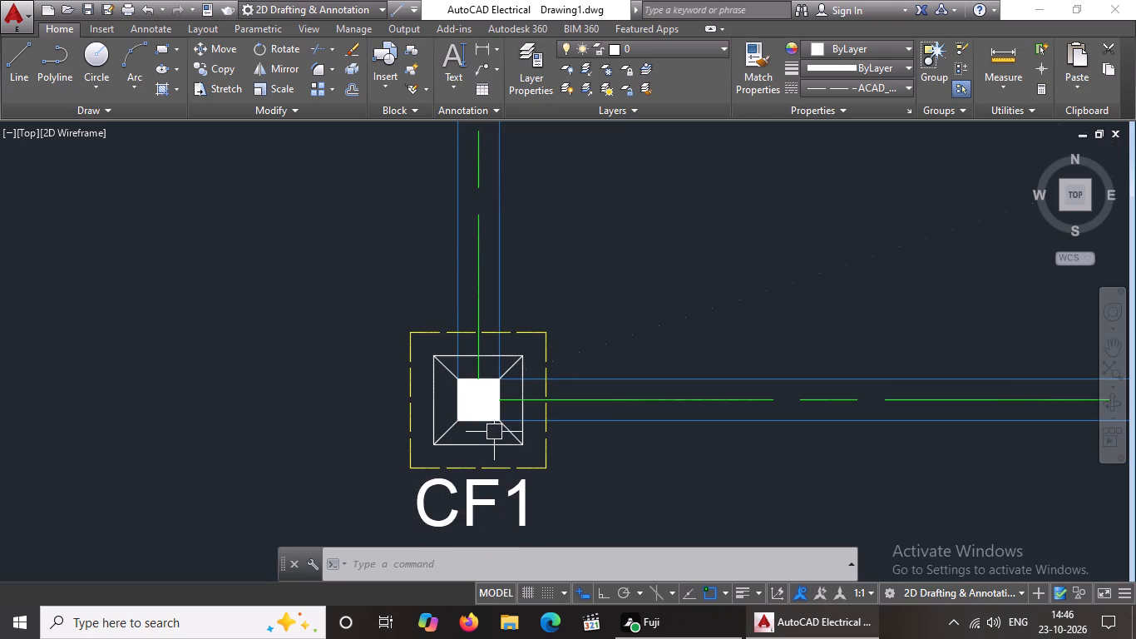
pyautogui.moveTo(494, 432); pyautogui.dragTo(490, 409, button='middle')
pyautogui.scroll(1, 491, 419)
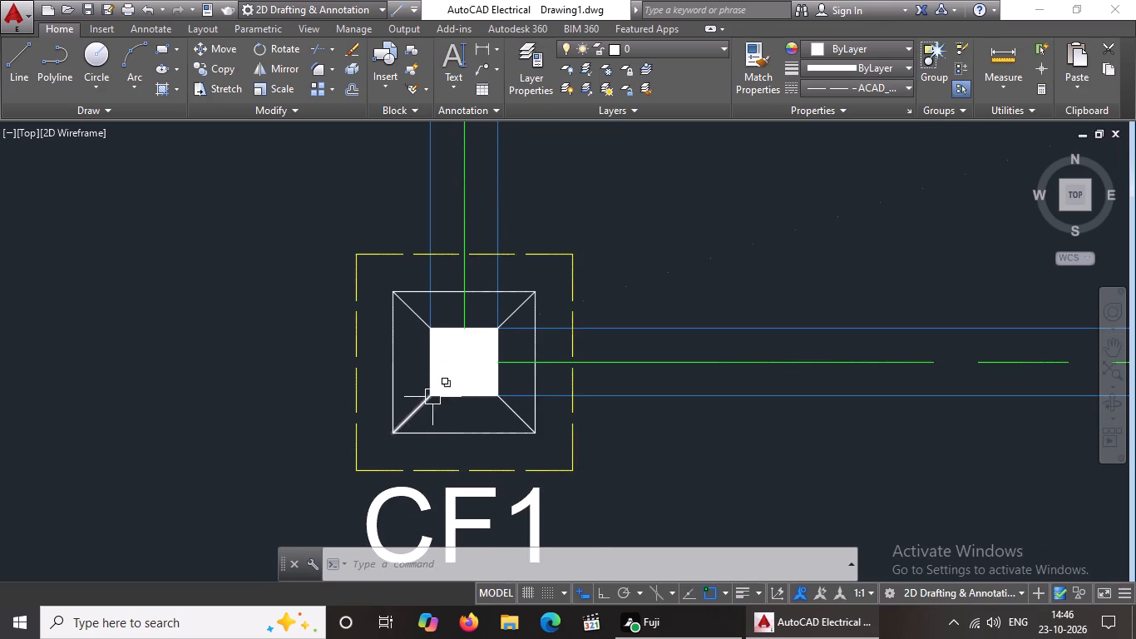
pyautogui.scroll(1, 432, 387)
pyautogui.click(339, 212)
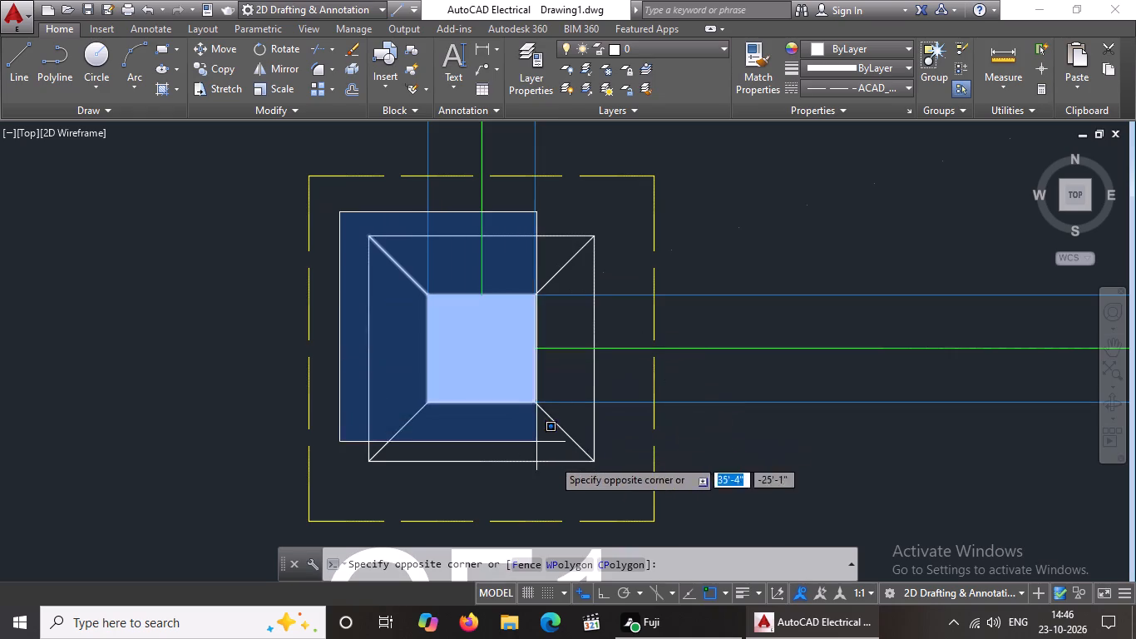
pyautogui.click(603, 474)
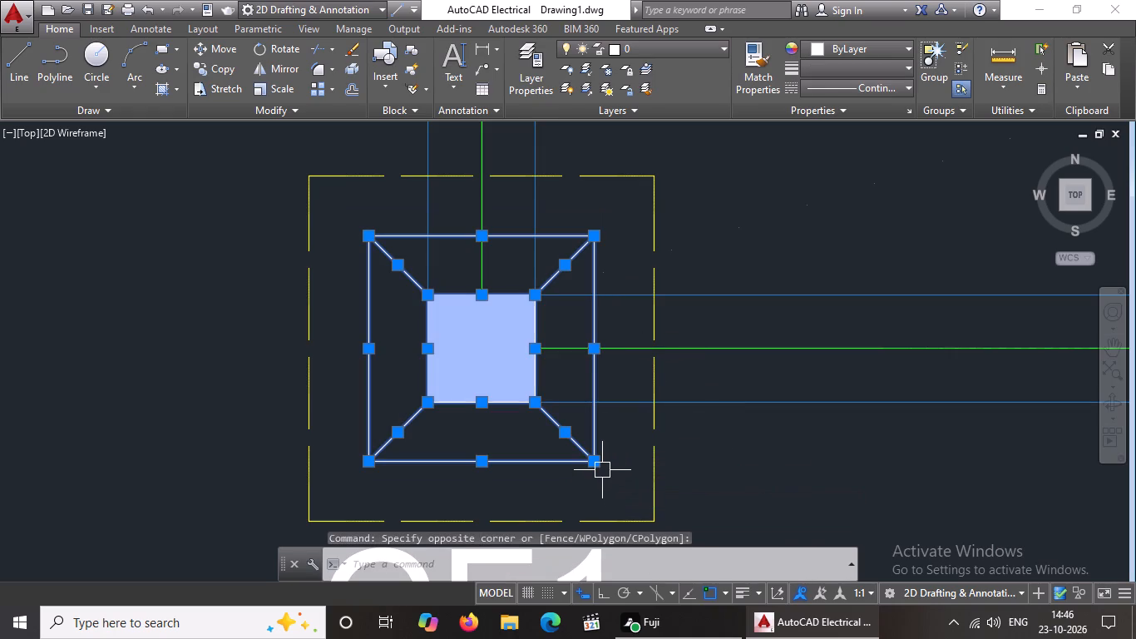
pyautogui.scroll(-3, 603, 464)
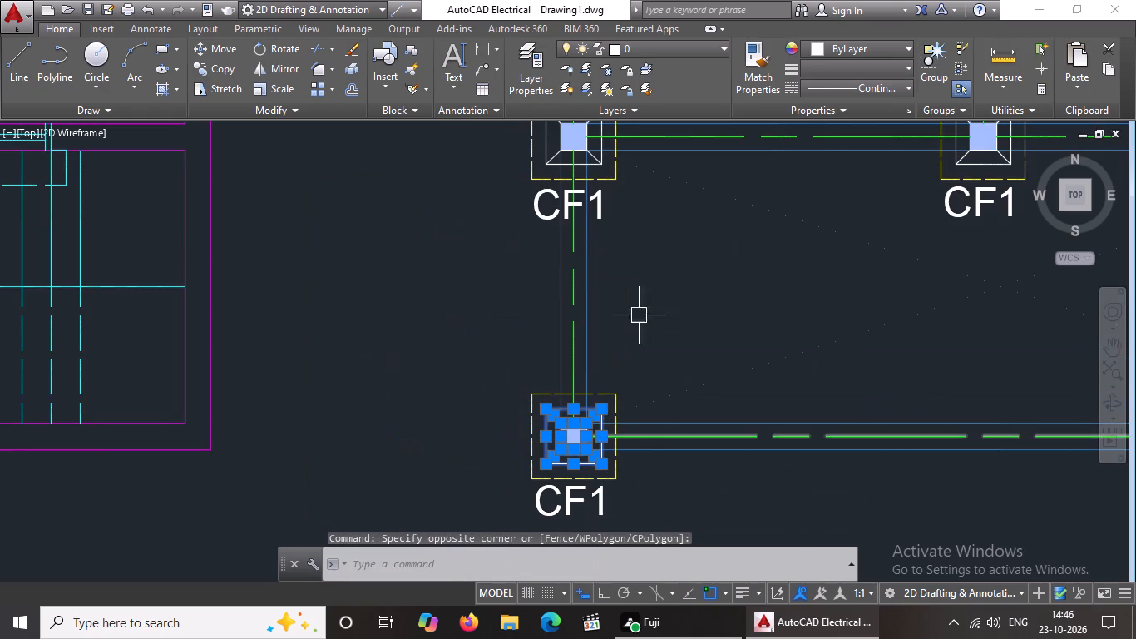
pyautogui.click(857, 47)
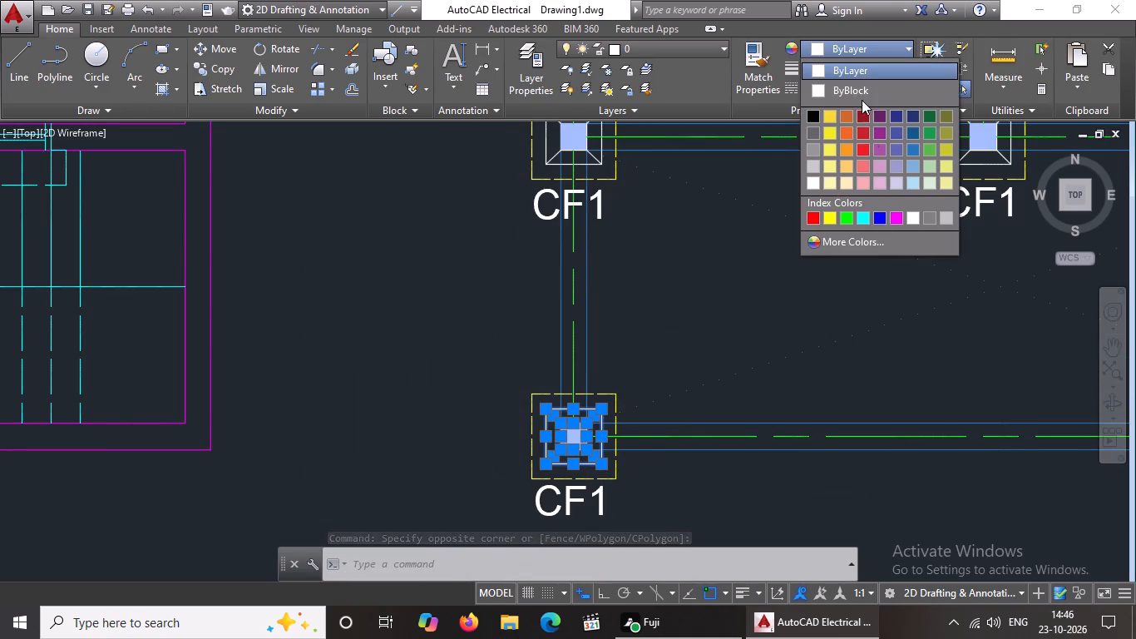
pyautogui.click(846, 217)
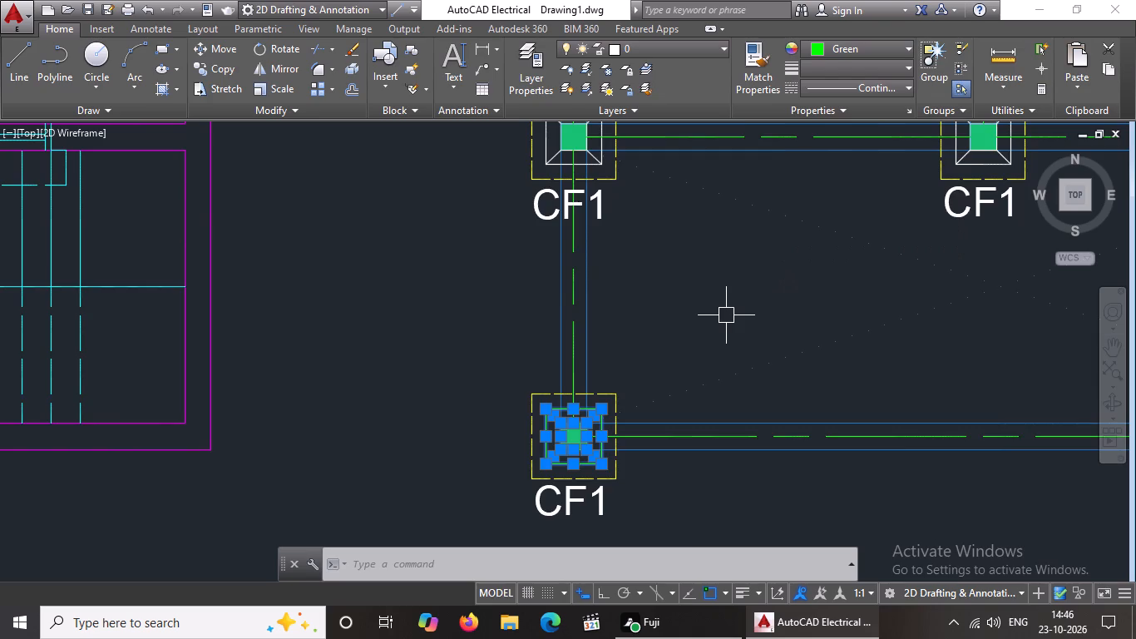
pyautogui.scroll(-3, 723, 312)
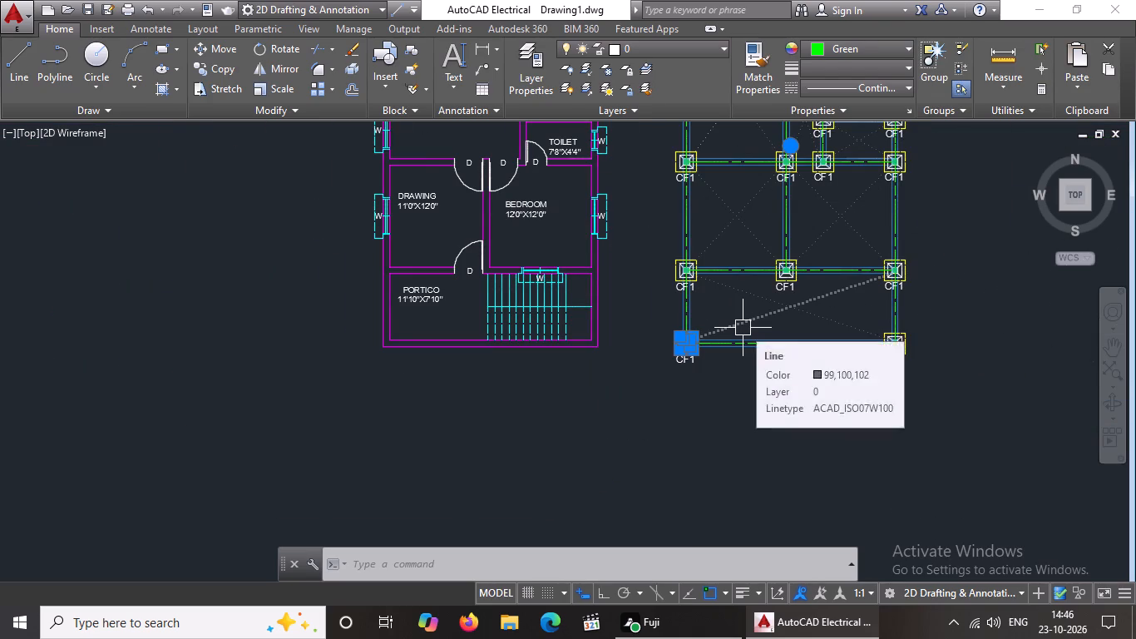
pyautogui.press('Escape')
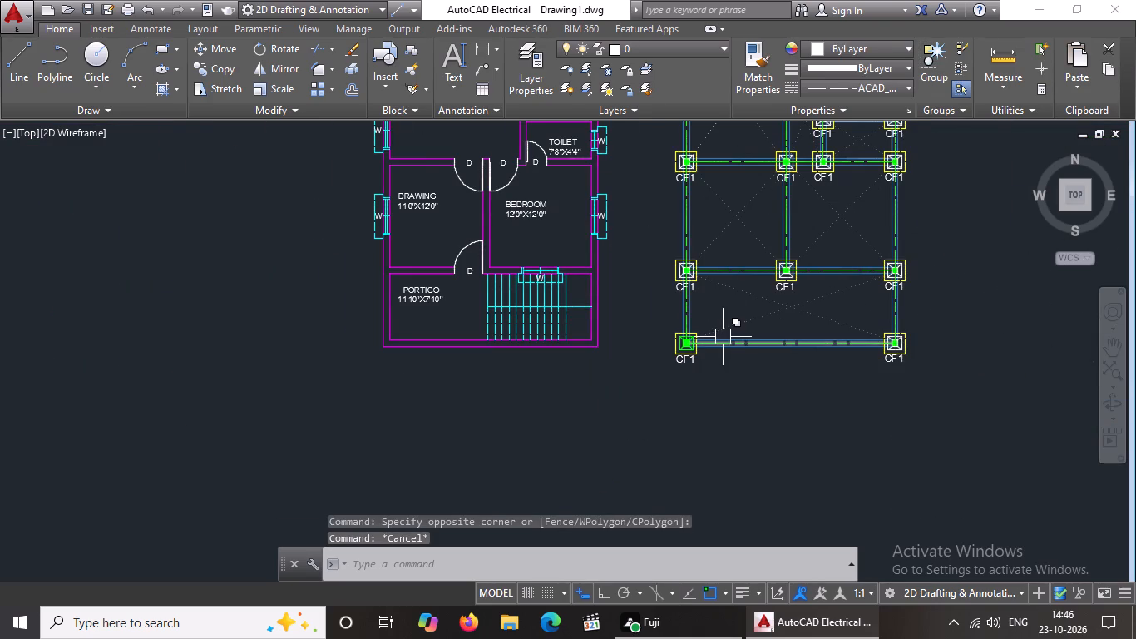
pyautogui.scroll(3, 720, 339)
pyautogui.press('Escape')
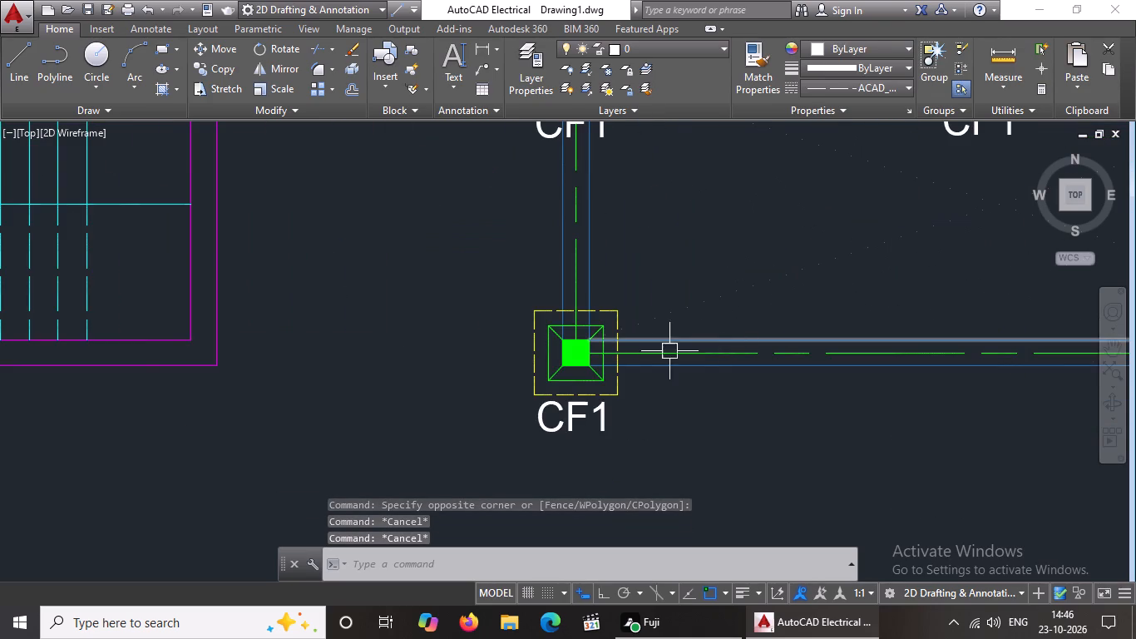
# Set the colour of the solid column hatch at the southwest corner footing to ByBlock.
pyautogui.scroll(-2, 566, 354)
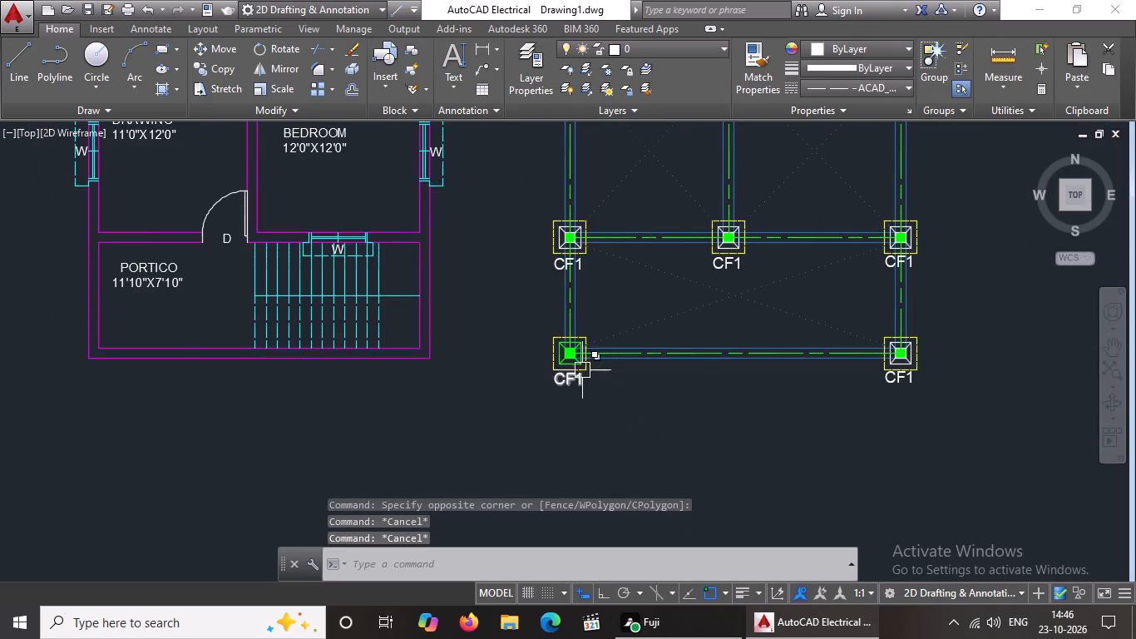
pyautogui.scroll(3, 582, 370)
pyautogui.click(531, 297)
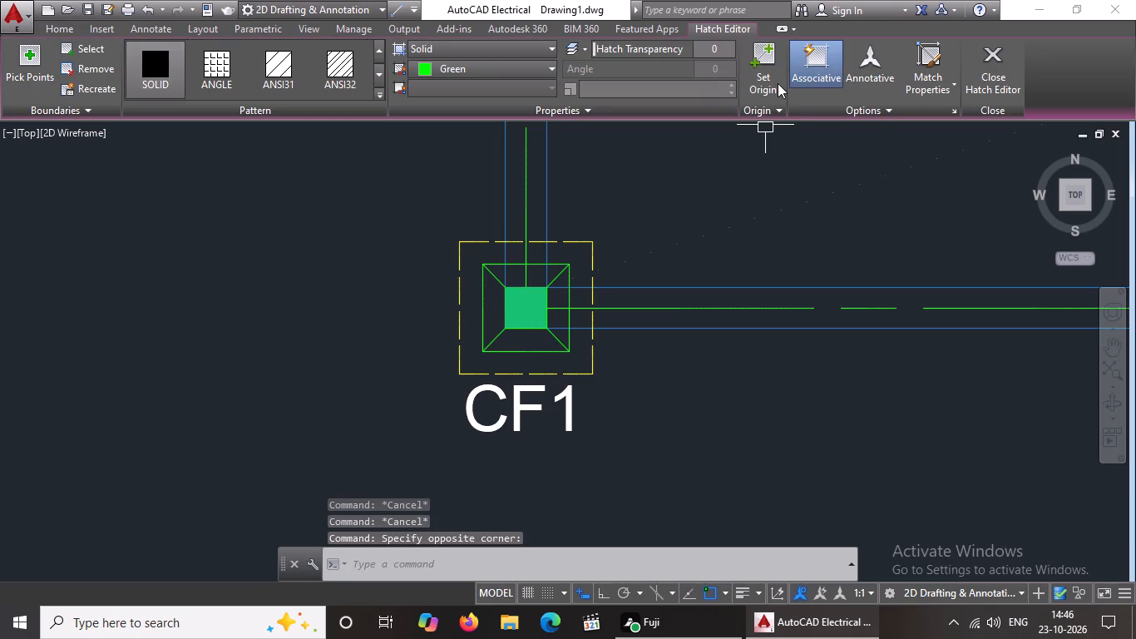
pyautogui.click(499, 65)
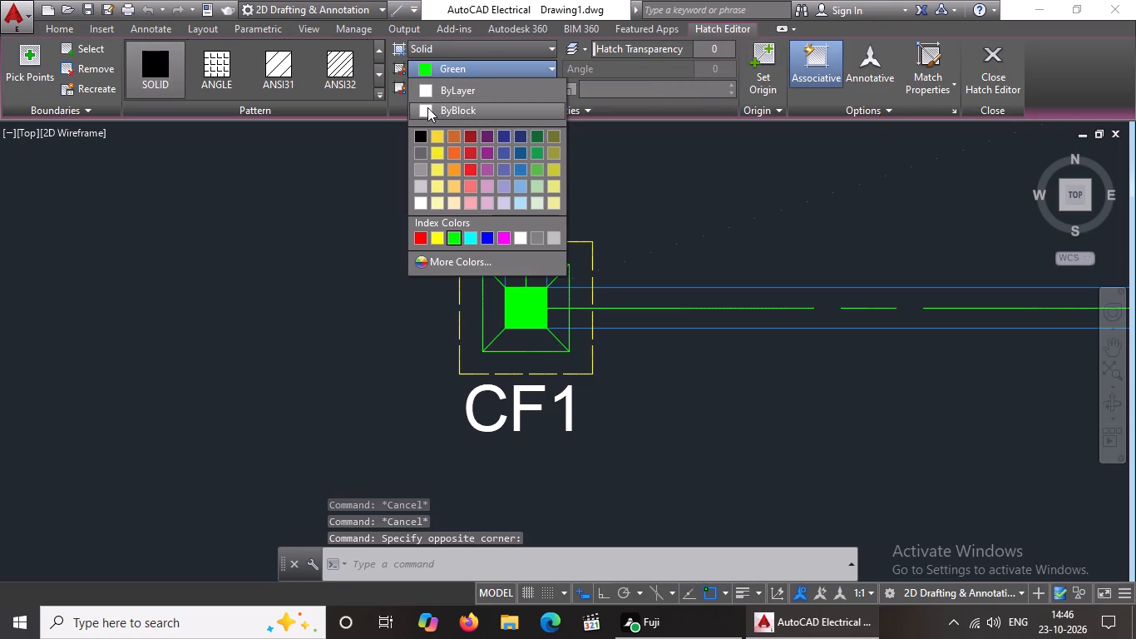
pyautogui.click(427, 107)
pyautogui.press('Escape')
pyautogui.scroll(-3, 546, 343)
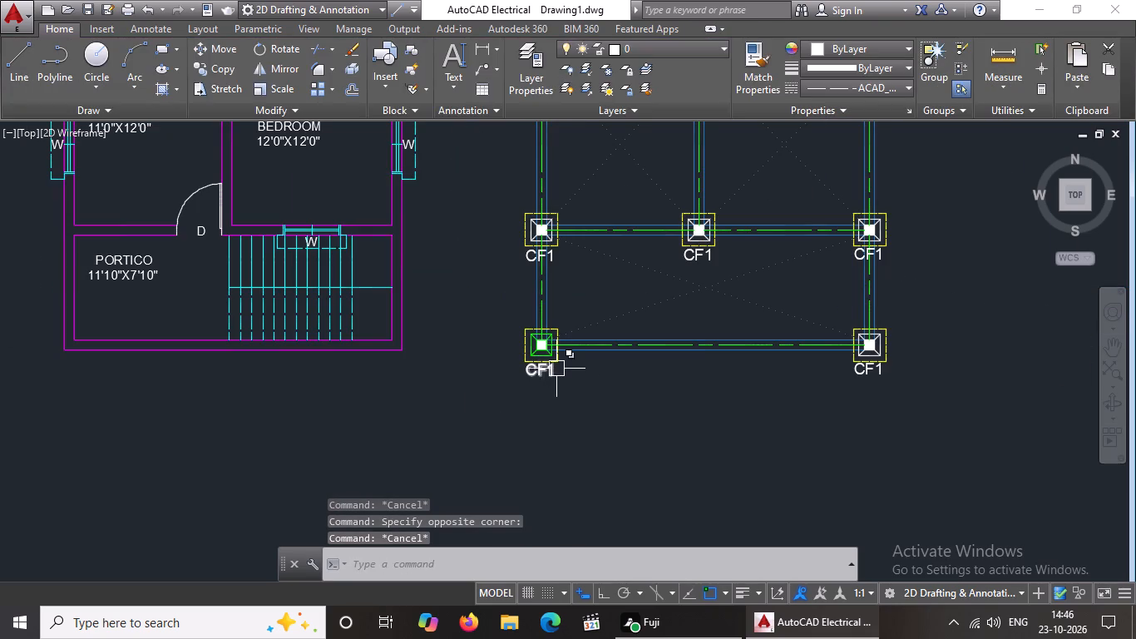
# Change the pedestal outlines, sloping corner lines and solid column fill of the southeast corner footing to Green.
pyautogui.scroll(2, 561, 337)
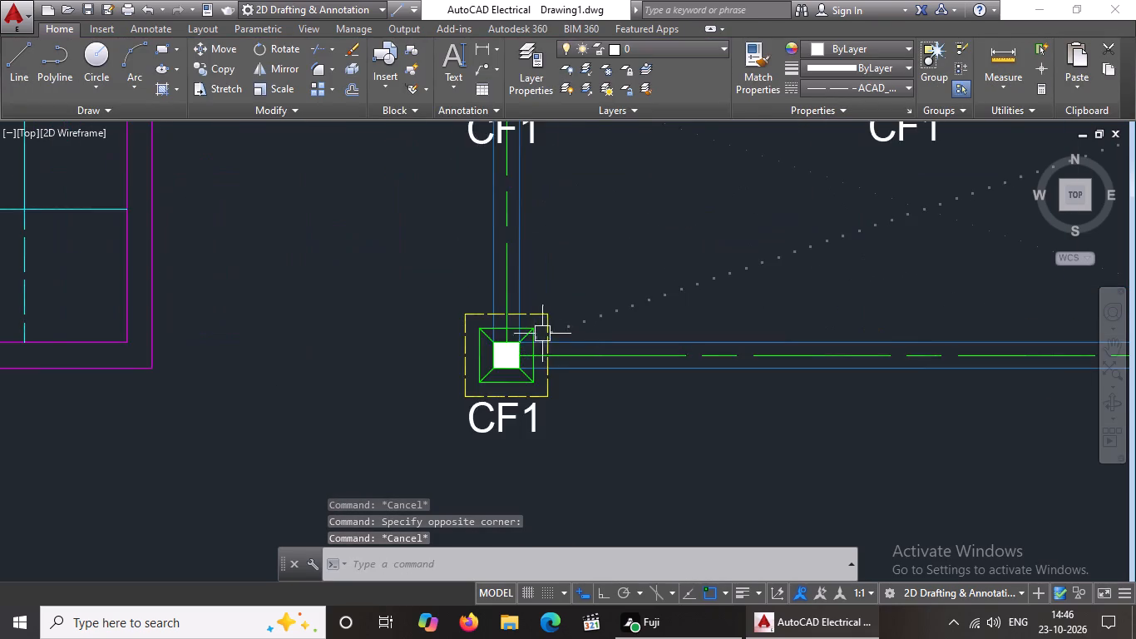
pyautogui.scroll(2, 502, 341)
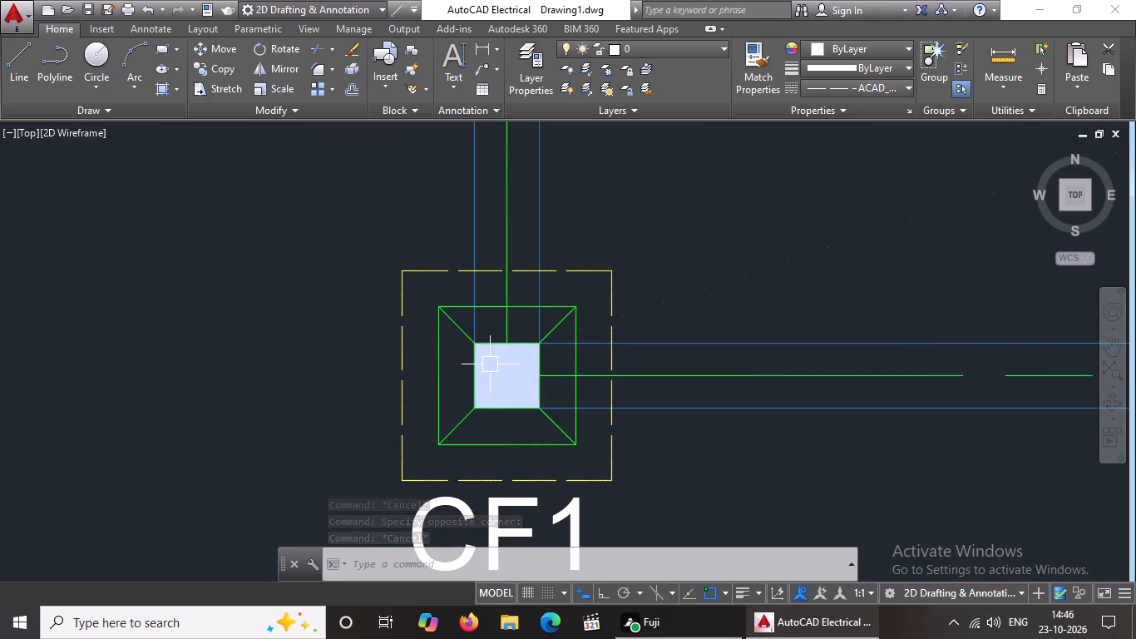
pyautogui.scroll(-3, 491, 361)
pyautogui.scroll(-1, 648, 387)
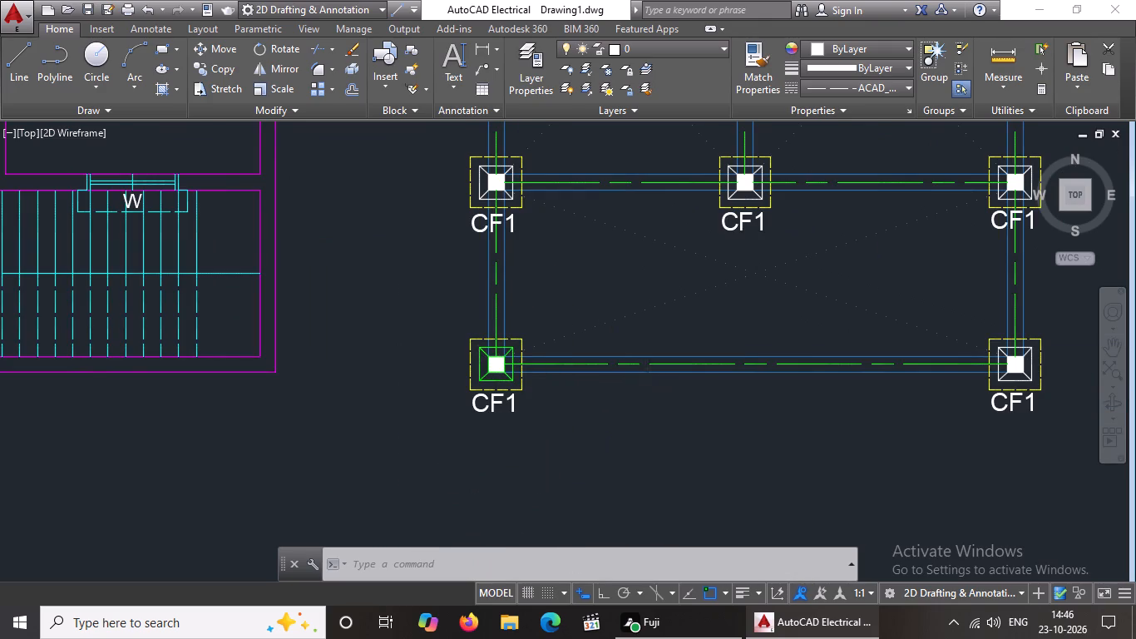
pyautogui.moveTo(645, 384); pyautogui.dragTo(515, 387, button='middle')
pyautogui.scroll(2, 719, 367)
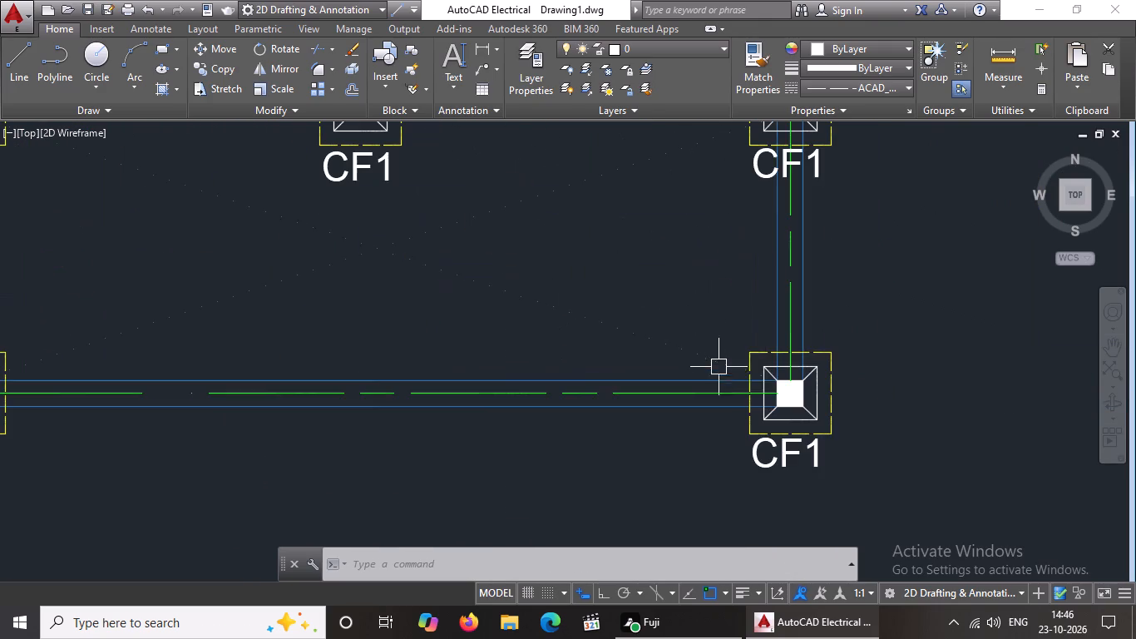
pyautogui.scroll(2, 783, 385)
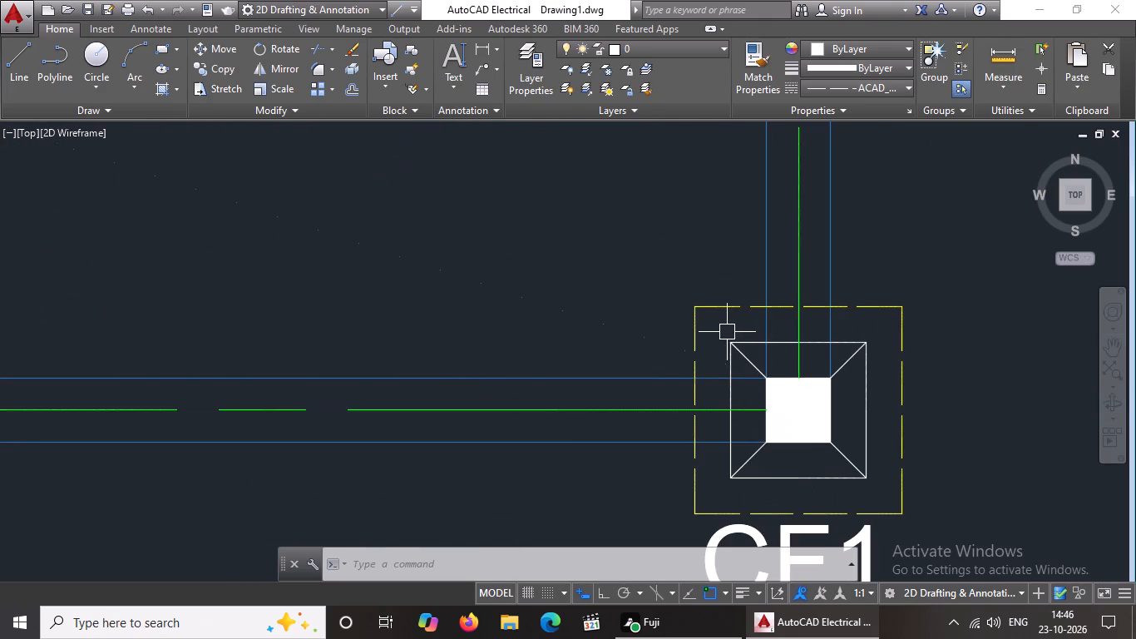
pyautogui.click(727, 332)
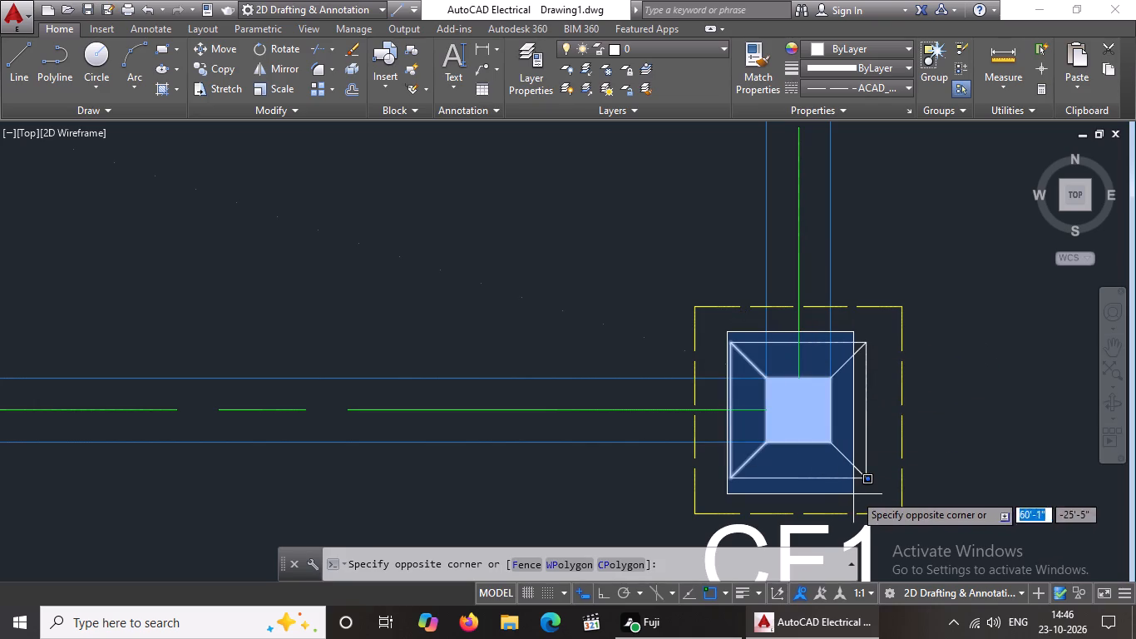
pyautogui.click(869, 492)
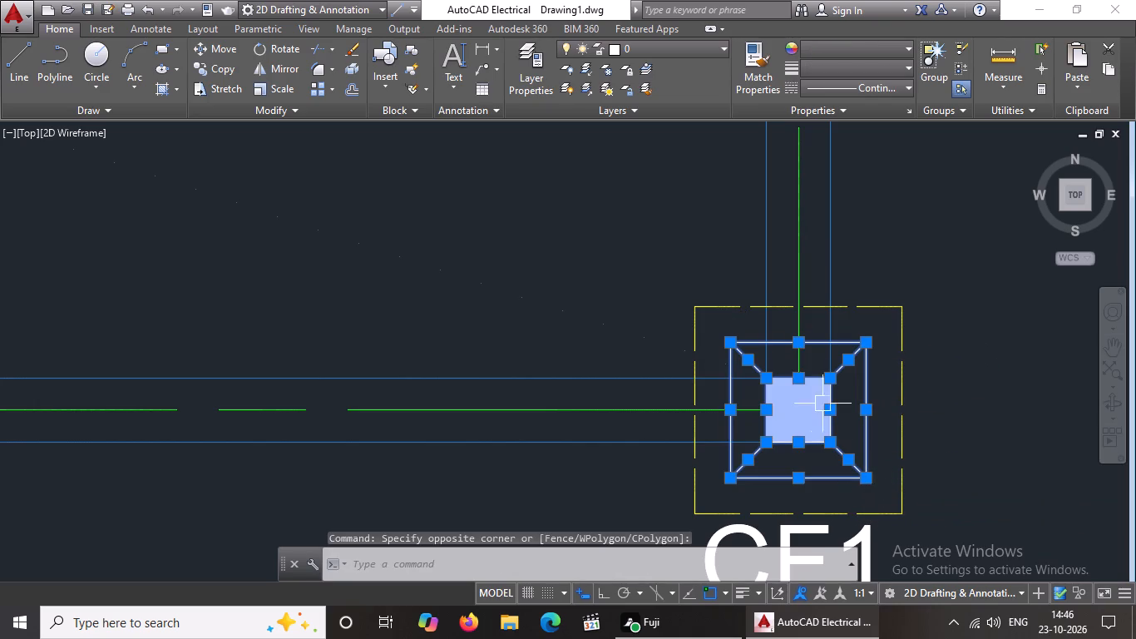
pyautogui.click(882, 42)
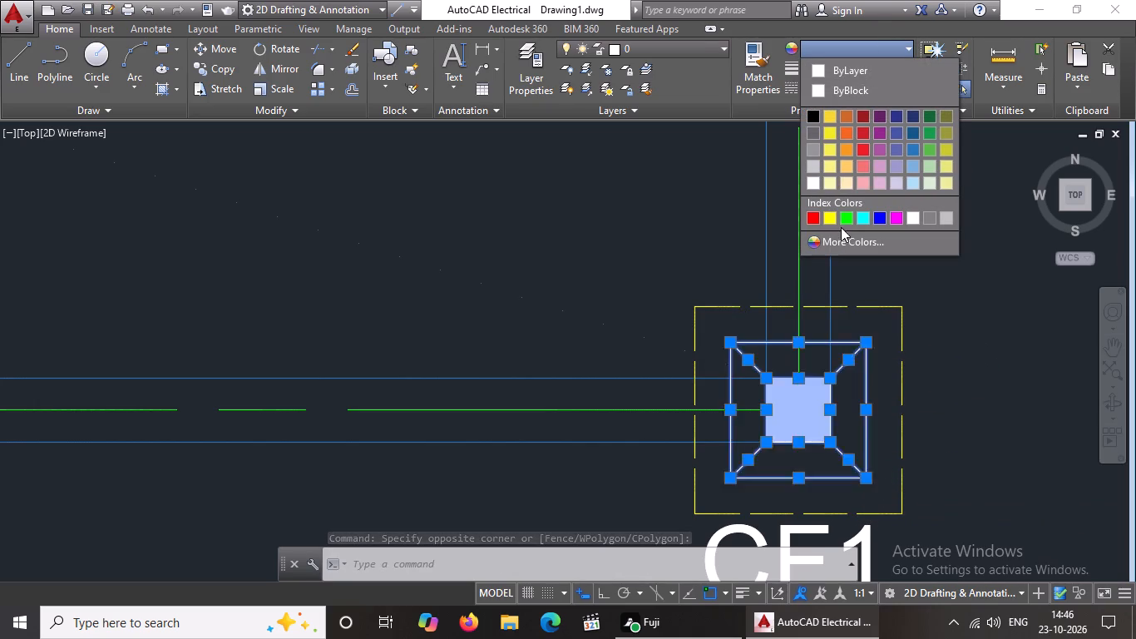
pyautogui.click(845, 221)
pyautogui.press('Escape')
pyautogui.scroll(-4, 841, 324)
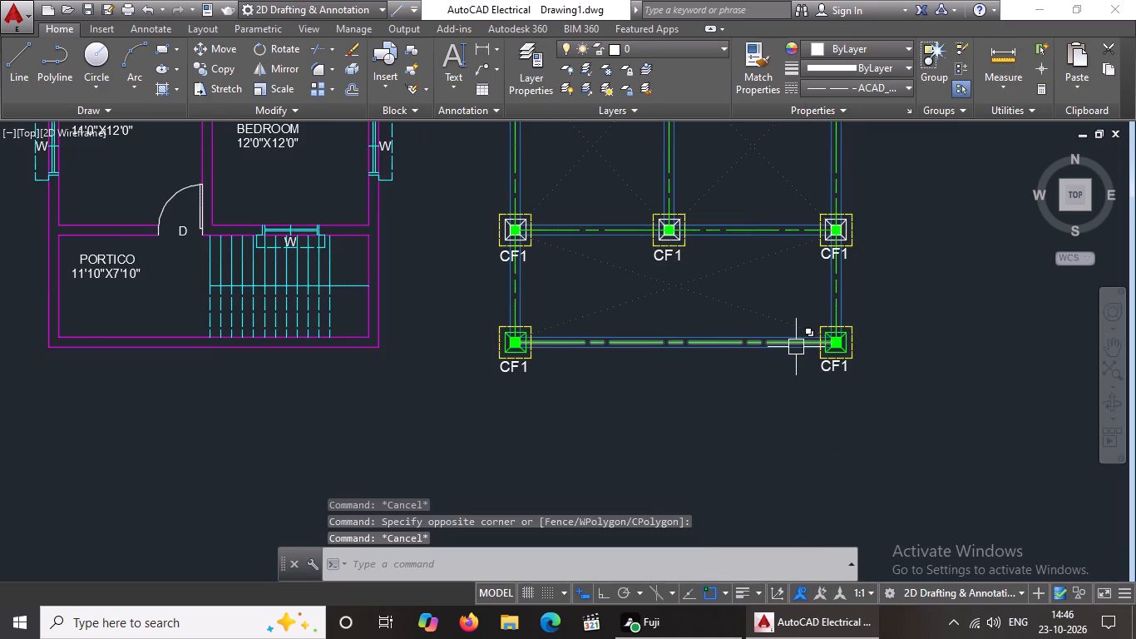
pyautogui.press('Escape')
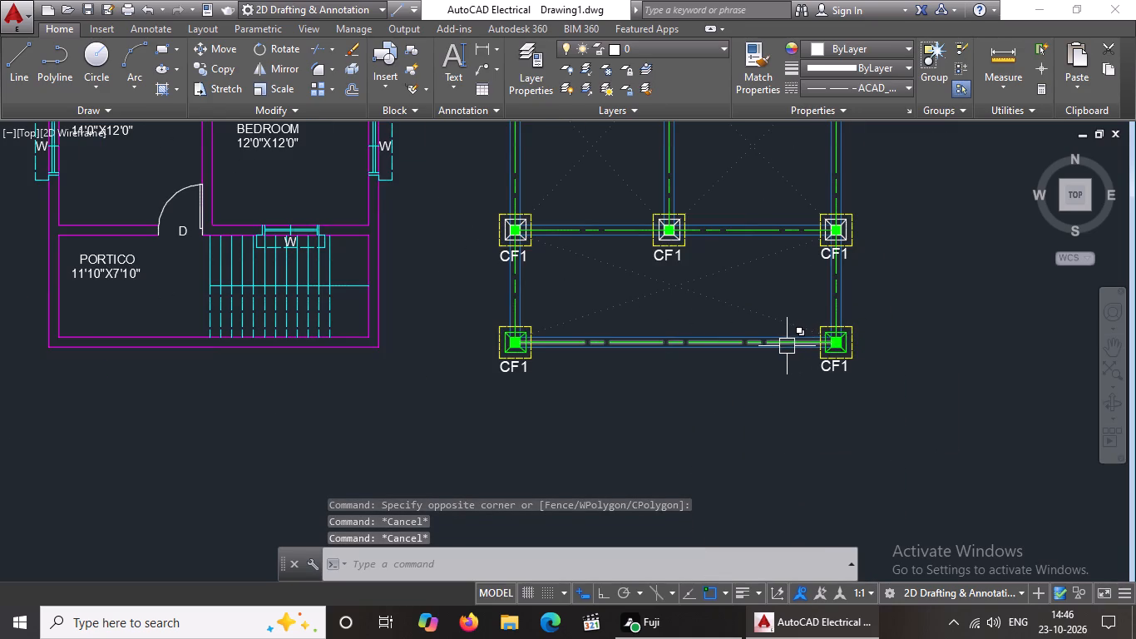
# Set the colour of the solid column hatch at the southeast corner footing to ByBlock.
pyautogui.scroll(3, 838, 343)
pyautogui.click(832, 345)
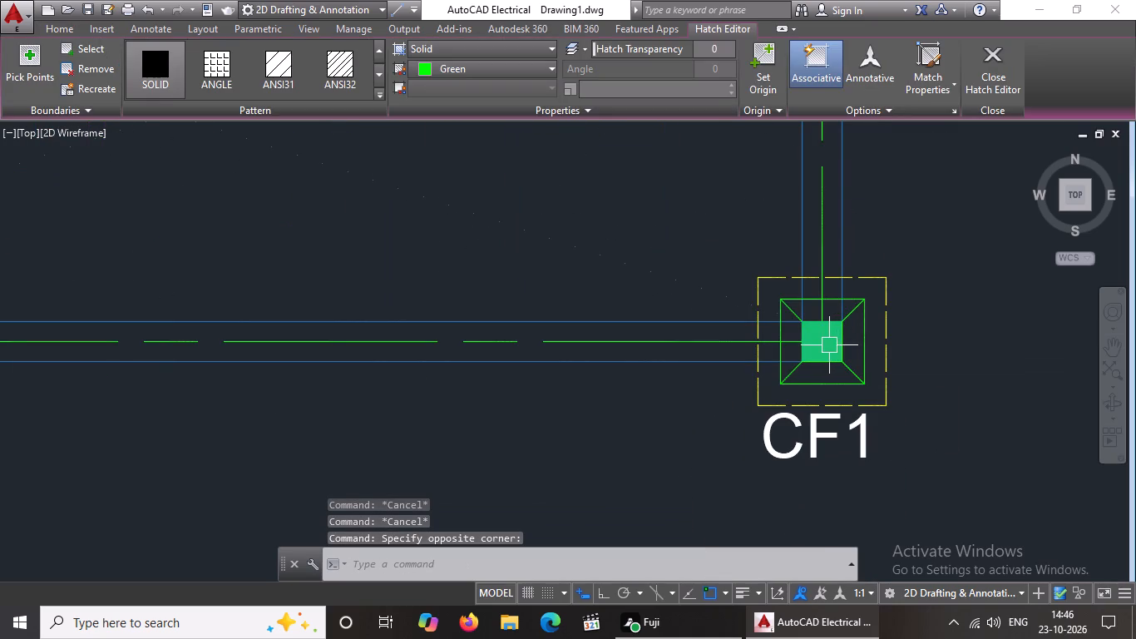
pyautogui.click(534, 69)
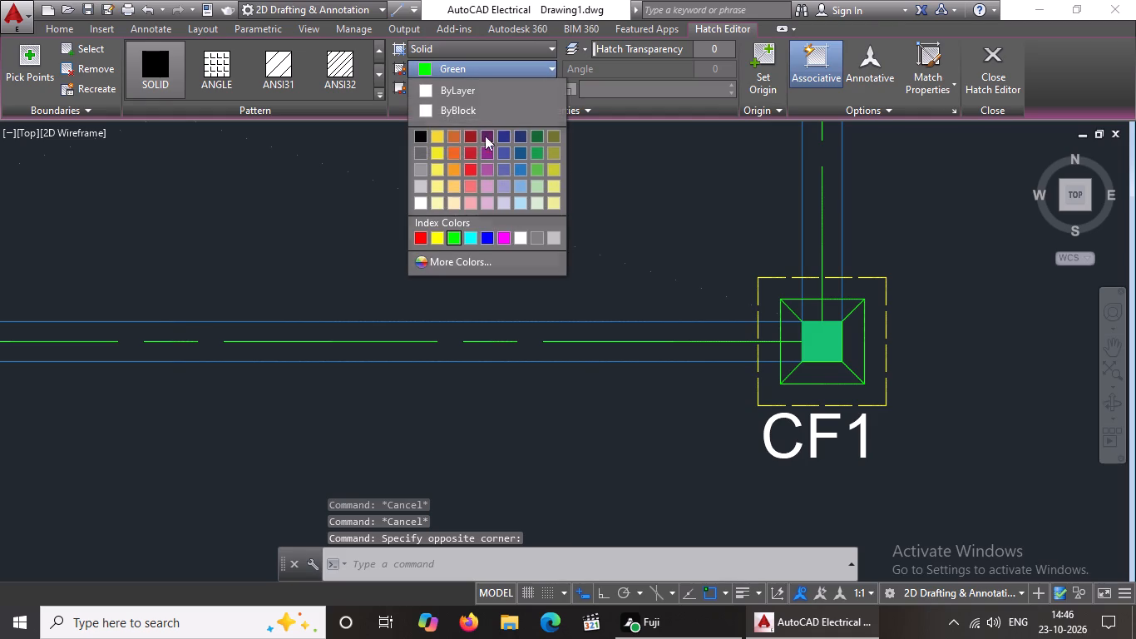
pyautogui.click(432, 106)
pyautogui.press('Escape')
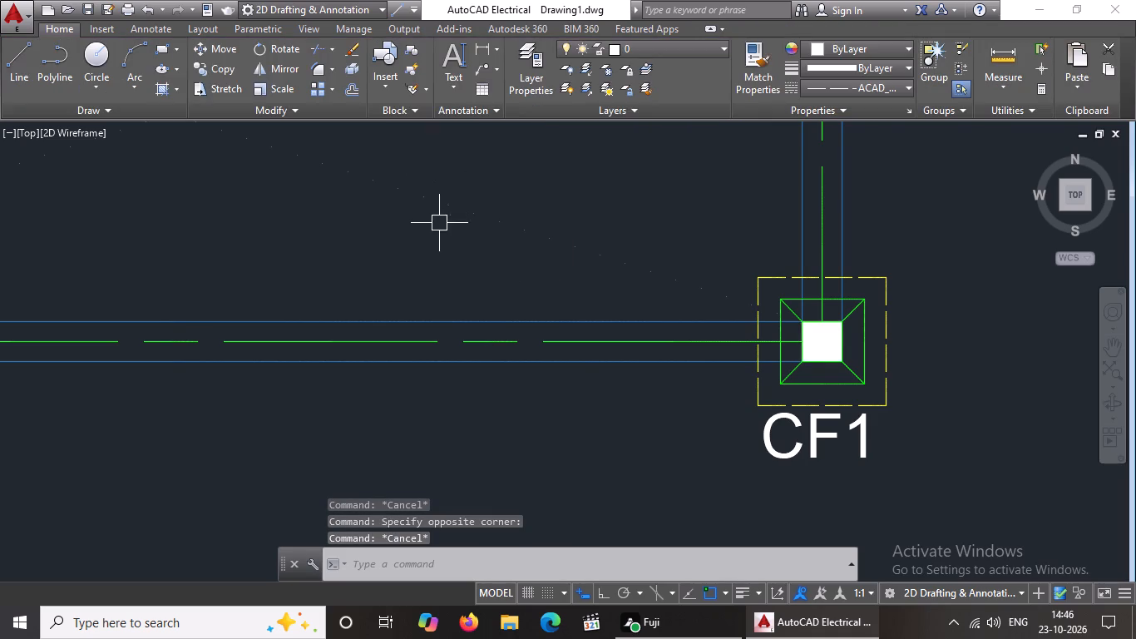
# Open the solid column hatch at the southwest corner footing to check its settings, and close the Hatch Editor.
pyautogui.scroll(-4, 440, 223)
pyautogui.scroll(4, 314, 229)
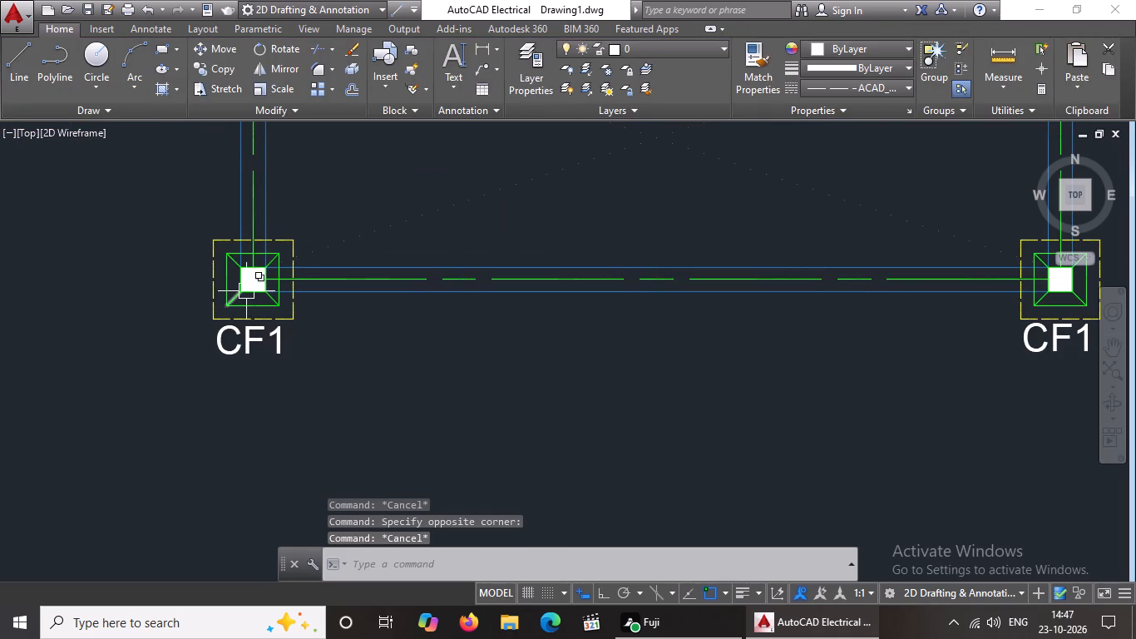
pyautogui.click(259, 284)
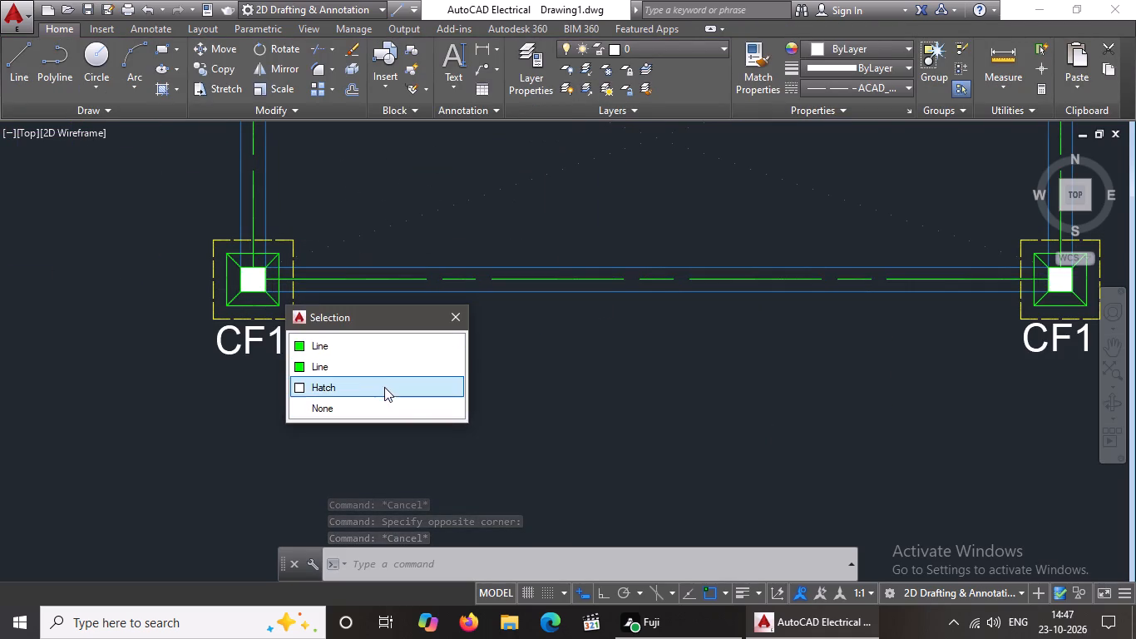
pyautogui.click(383, 384)
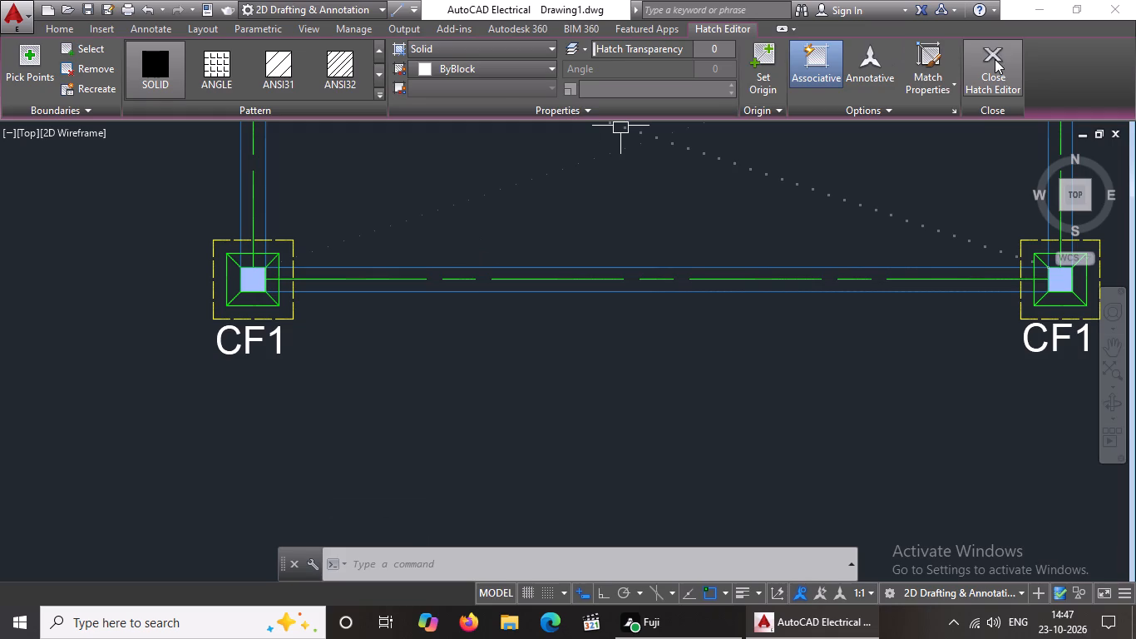
pyautogui.click(995, 62)
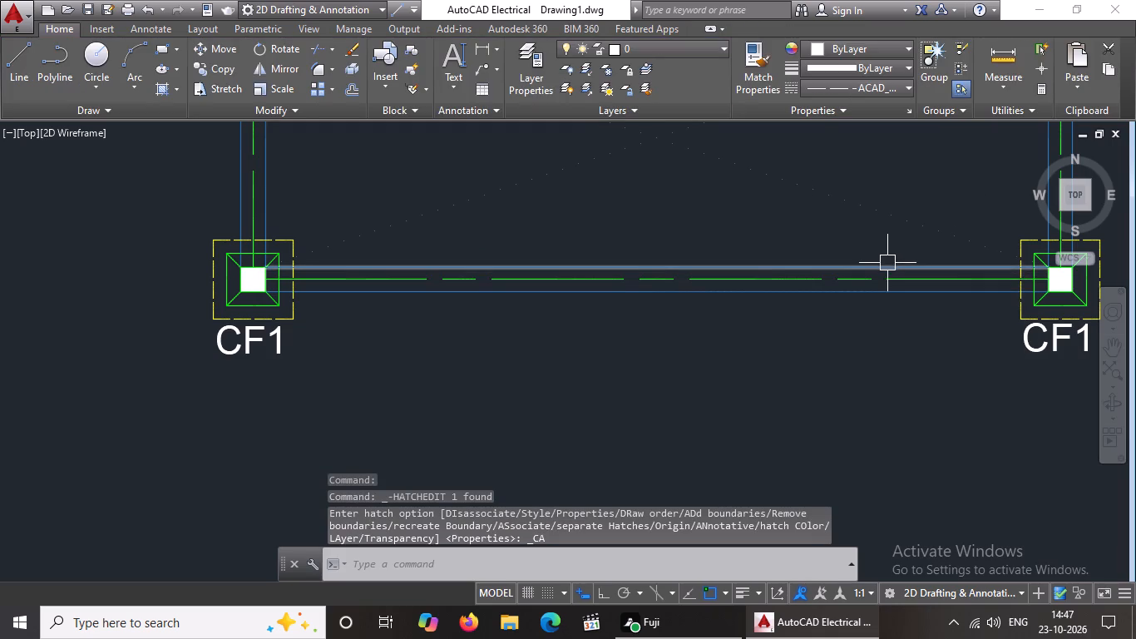
# Change the pedestal outlines, corner lines and solid column fill of the west footing in the second row from the bottom to Green.
pyautogui.scroll(-3, 862, 273)
pyautogui.moveTo(835, 260); pyautogui.dragTo(769, 413, button='middle')
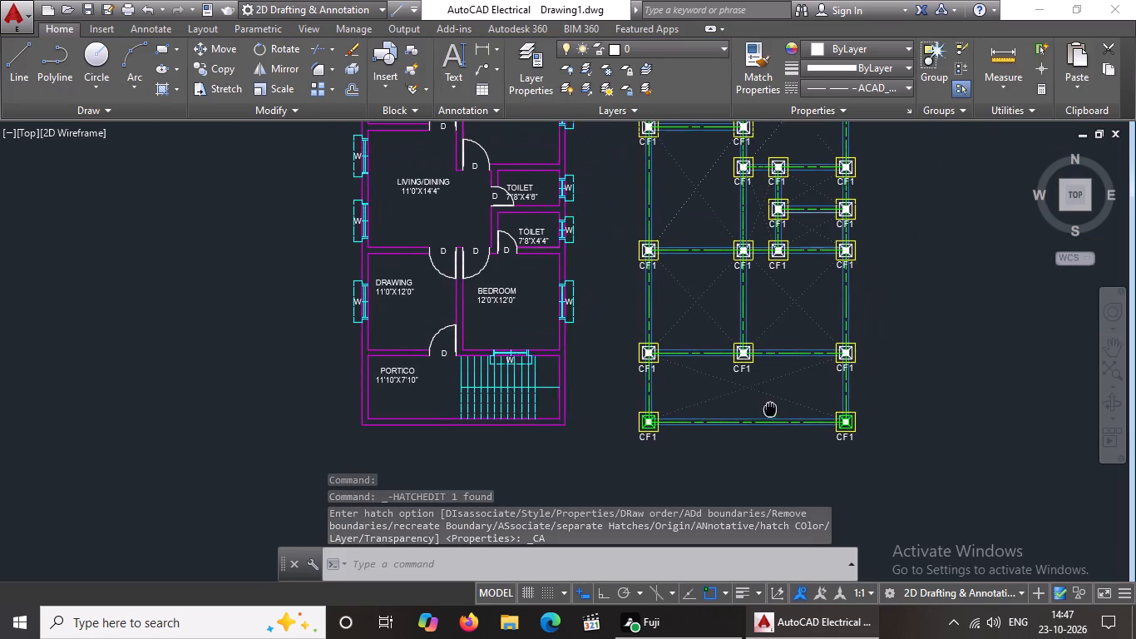
pyautogui.moveTo(769, 413); pyautogui.dragTo(767, 417, button='middle')
pyautogui.scroll(4, 655, 358)
pyautogui.scroll(-3, 649, 350)
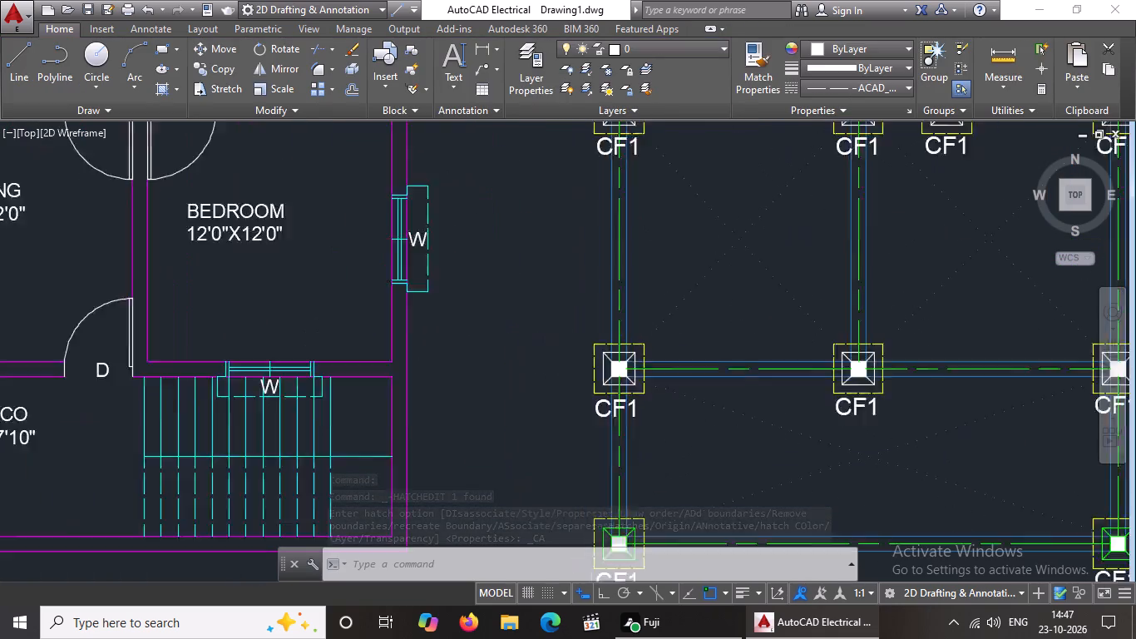
pyautogui.scroll(-1, 649, 350)
pyautogui.scroll(4, 635, 382)
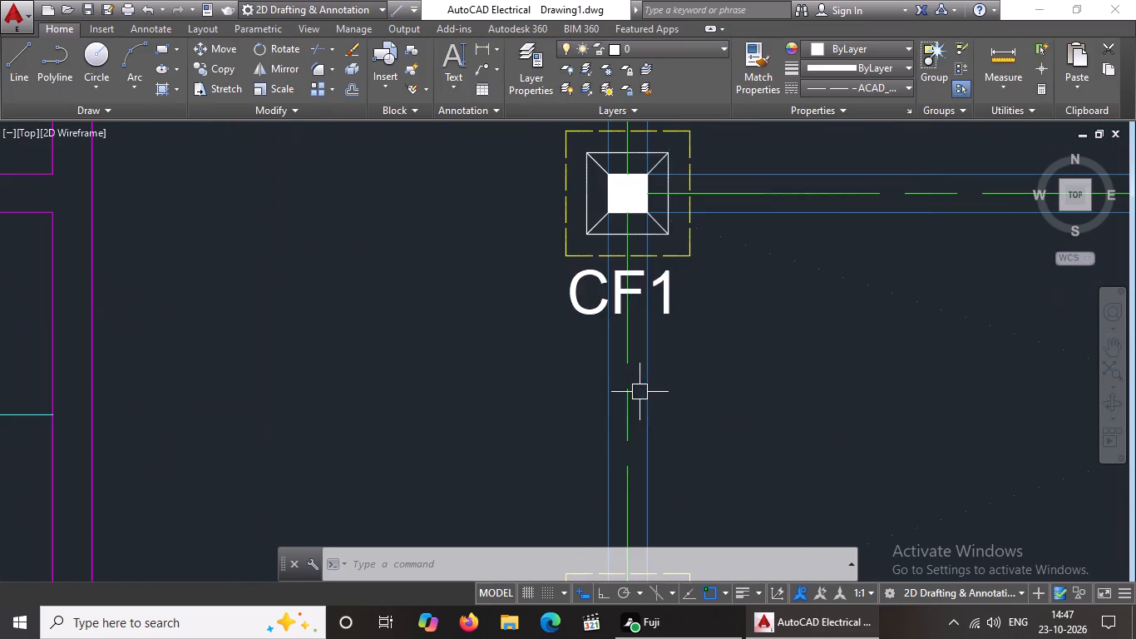
pyautogui.scroll(-2, 614, 265)
pyautogui.moveTo(620, 249); pyautogui.dragTo(602, 331, button='middle')
pyautogui.scroll(1, 614, 308)
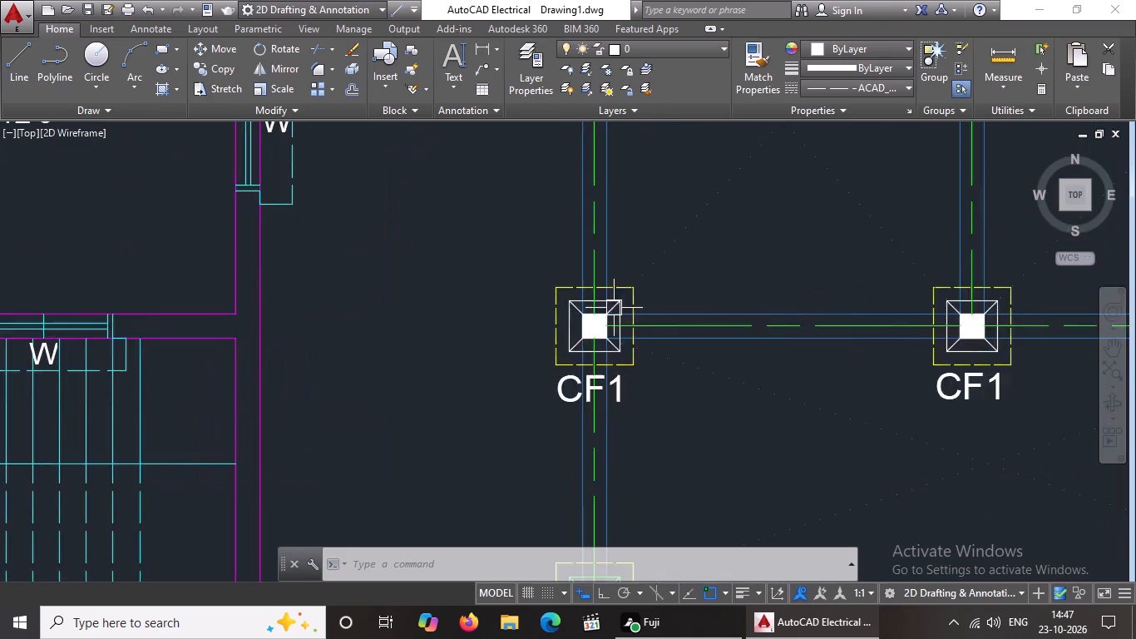
pyautogui.scroll(1, 614, 308)
pyautogui.scroll(2, 536, 290)
pyautogui.moveTo(527, 286); pyautogui.dragTo(543, 313)
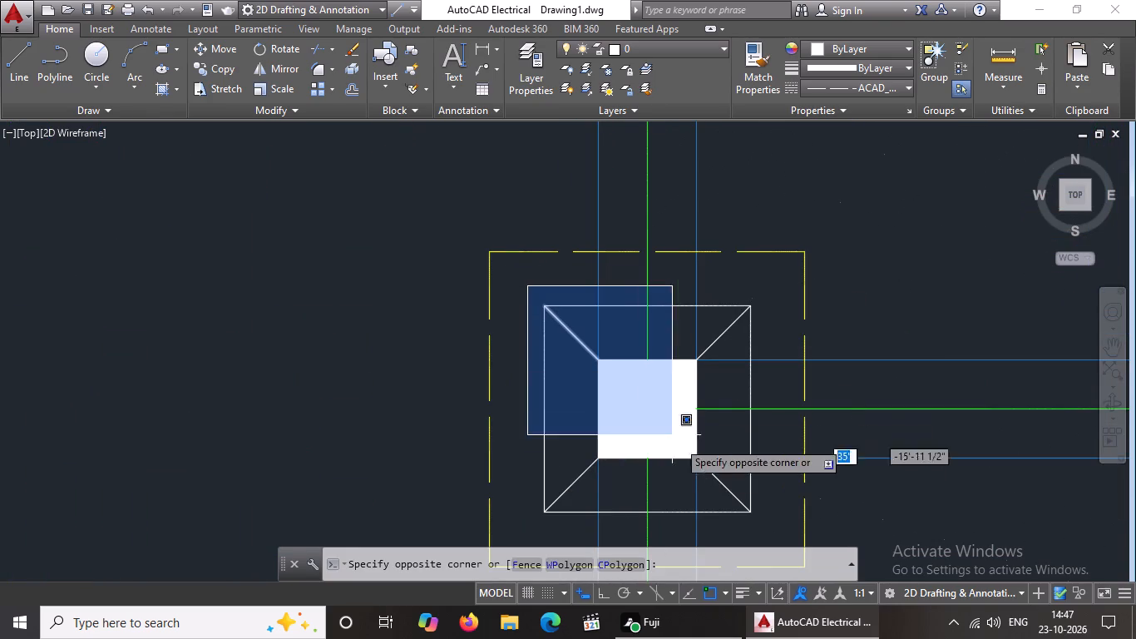
pyautogui.click(769, 531)
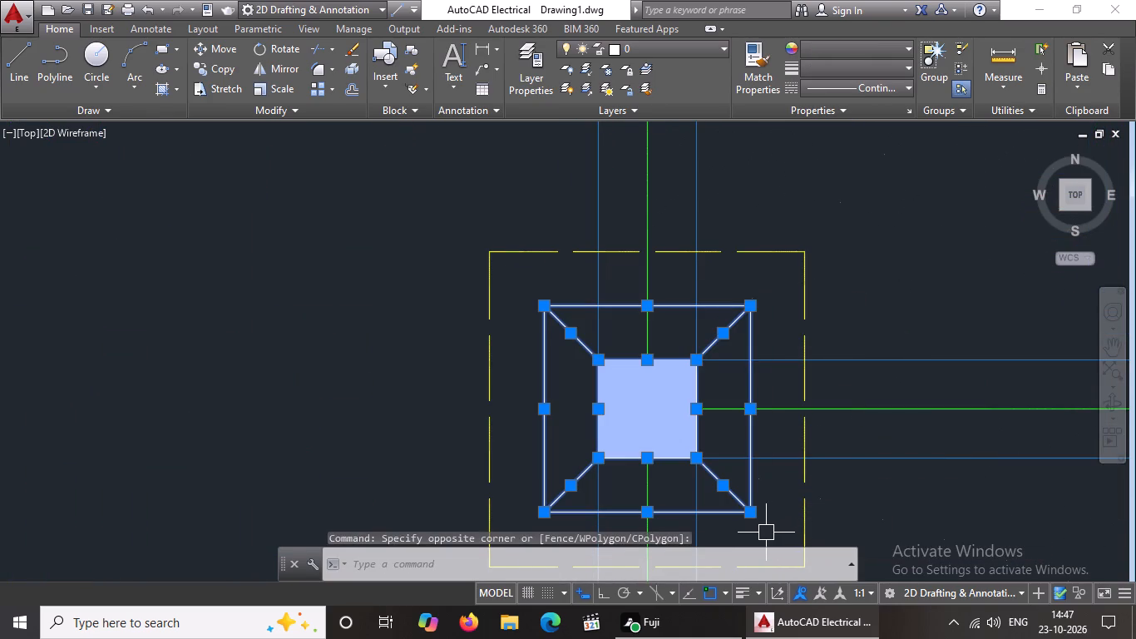
pyautogui.click(896, 43)
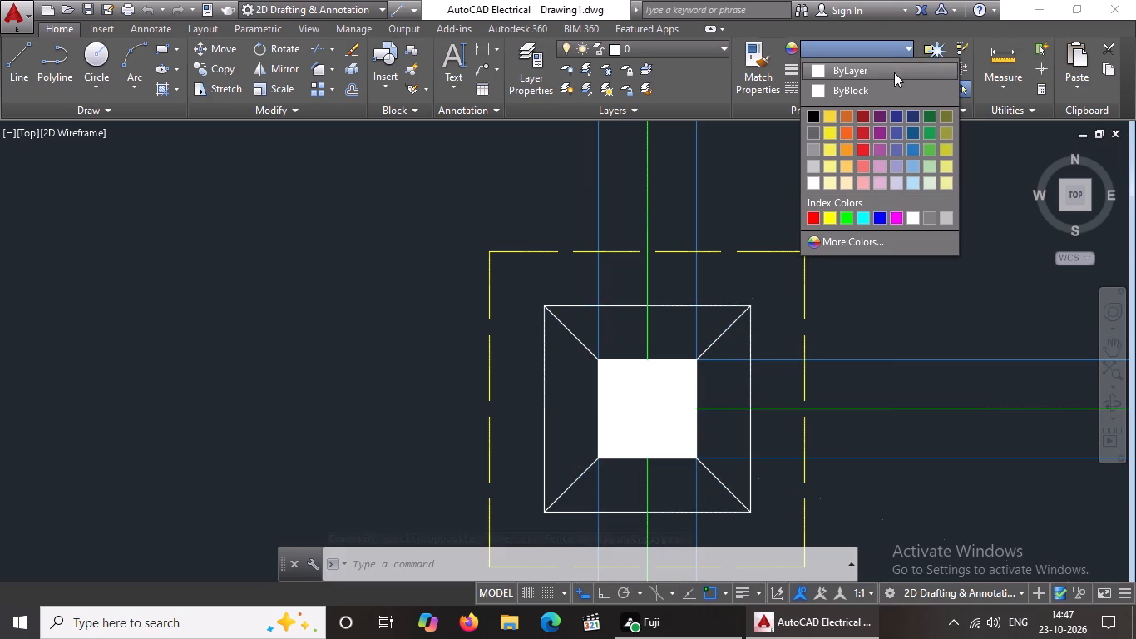
pyautogui.click(841, 219)
pyautogui.press('Escape')
# Change the pedestal outlines, corner lines and column fill of the middle footing in the second row from the bottom to Green.
pyautogui.scroll(-3, 755, 315)
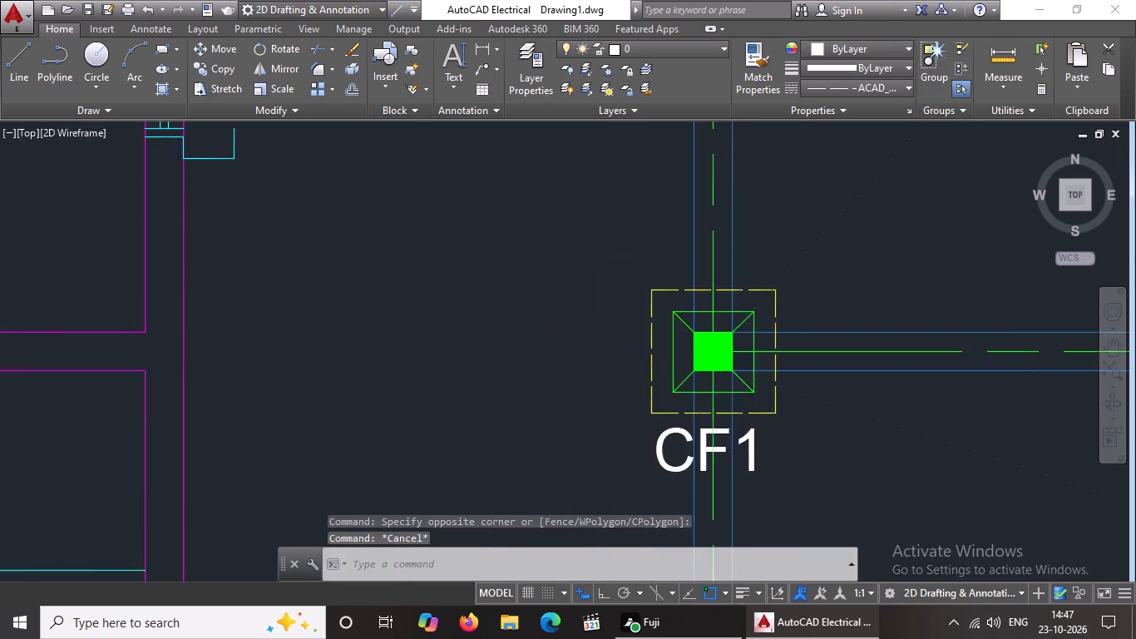
pyautogui.scroll(-1, 755, 315)
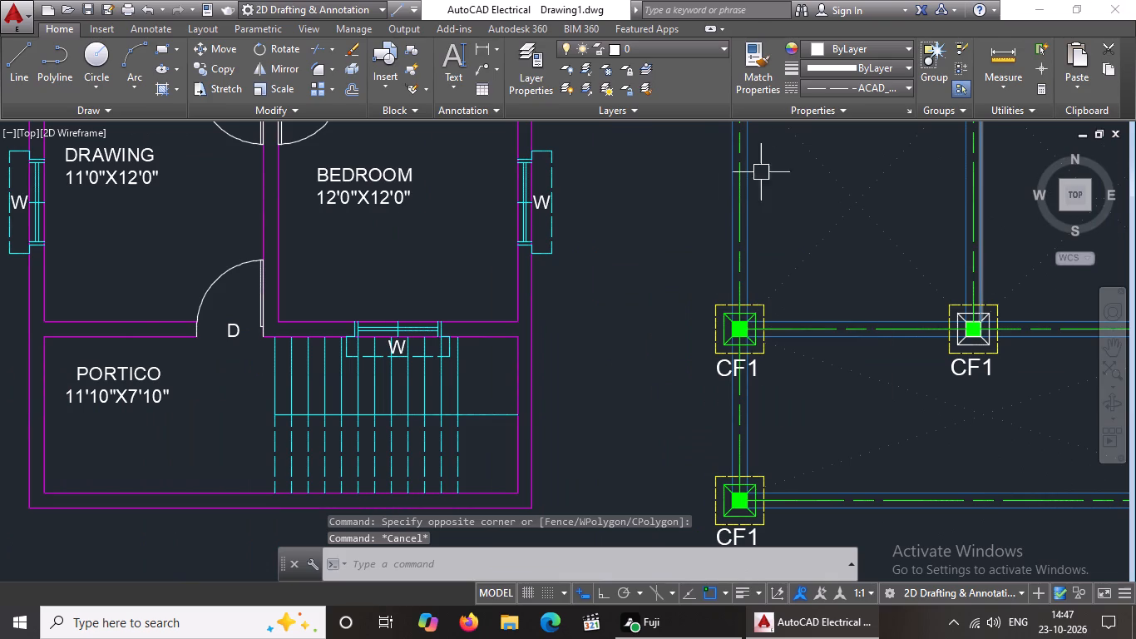
pyautogui.moveTo(785, 229); pyautogui.dragTo(567, 244, button='middle')
pyautogui.scroll(2, 797, 404)
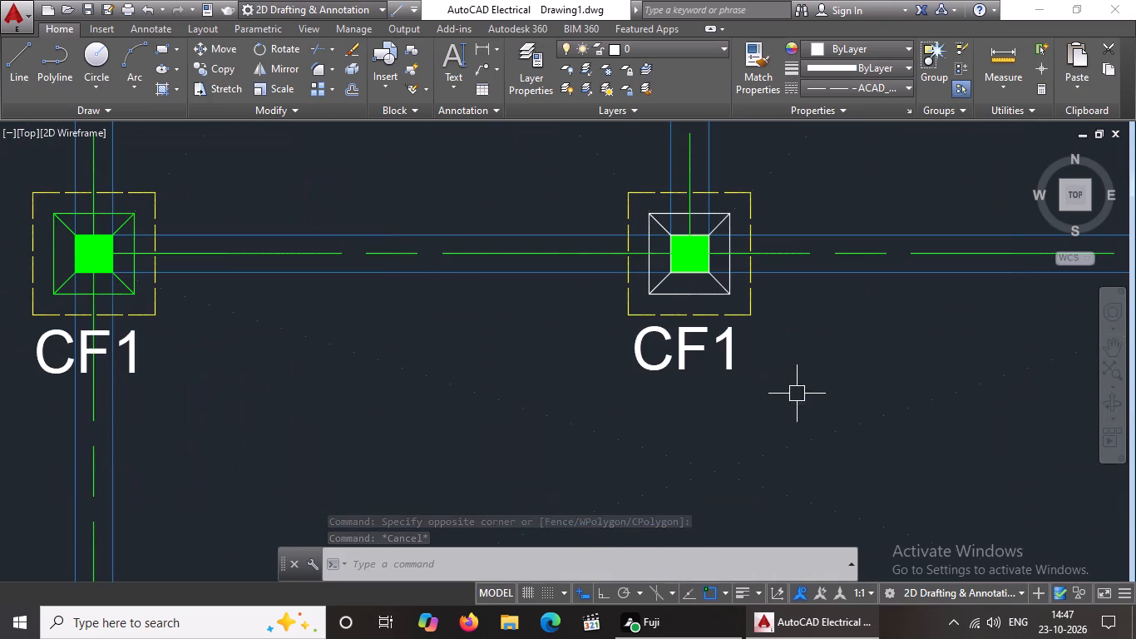
pyautogui.scroll(2, 645, 208)
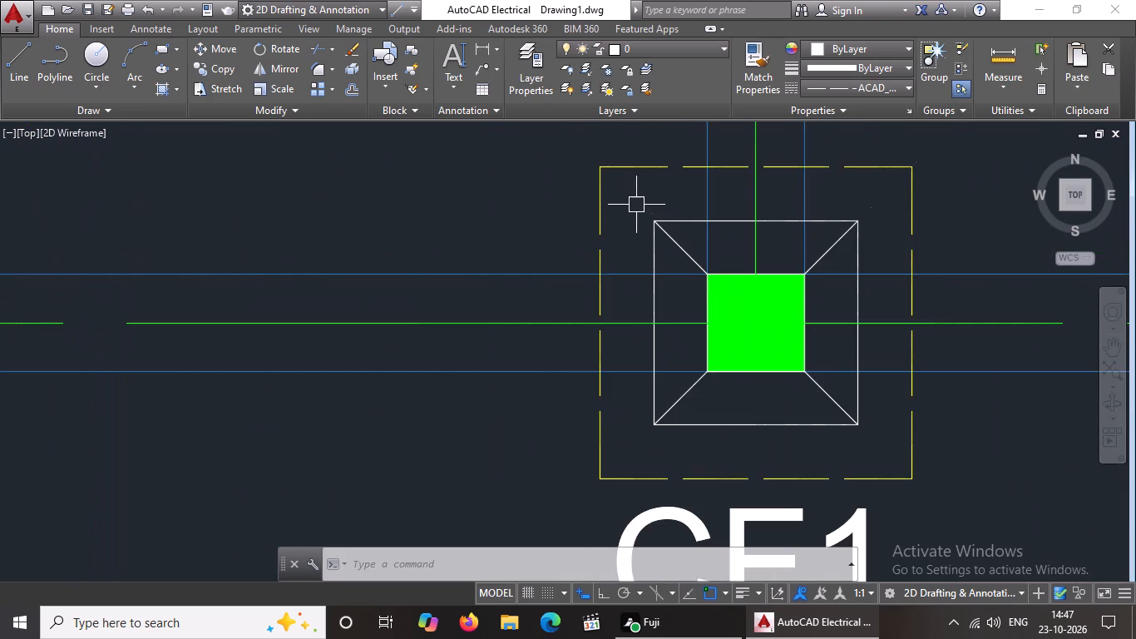
pyautogui.click(636, 203)
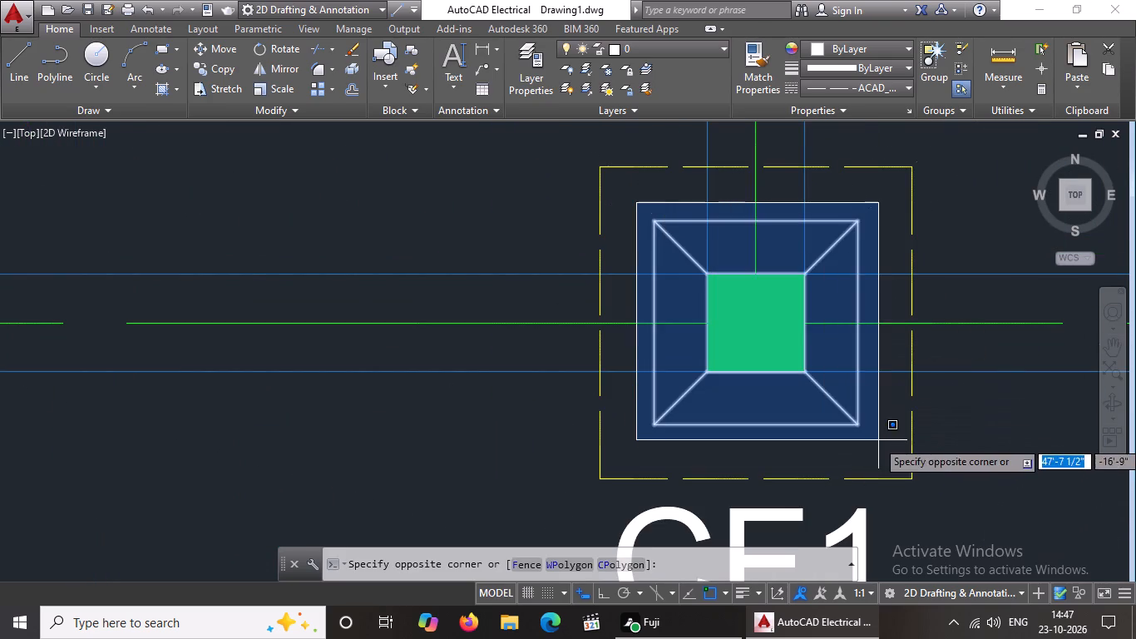
pyautogui.click(878, 440)
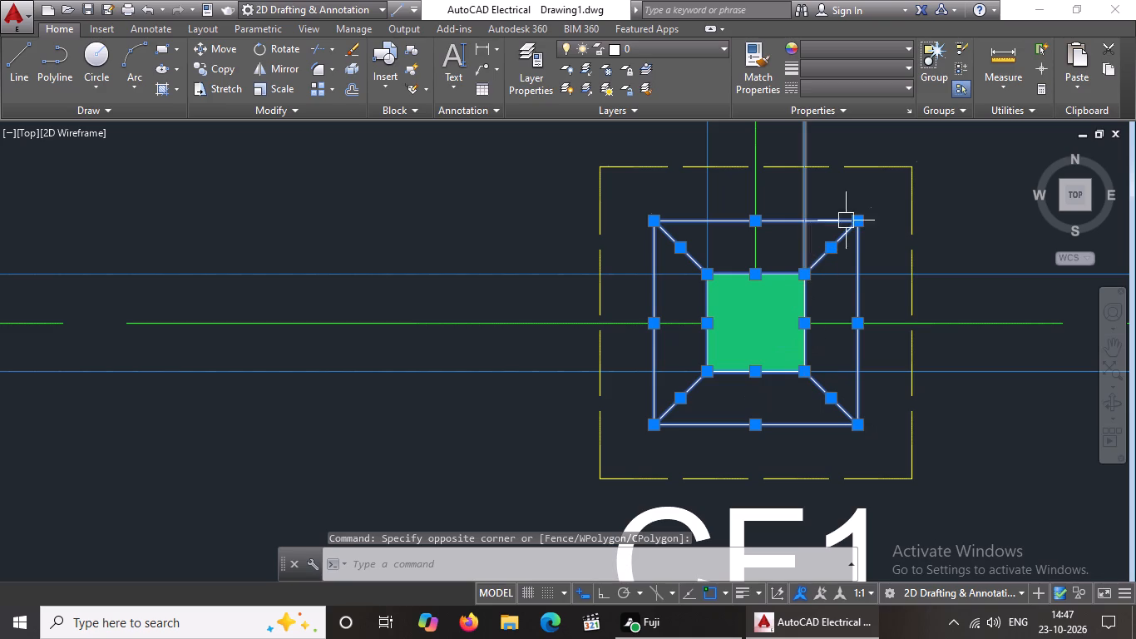
pyautogui.click(896, 40)
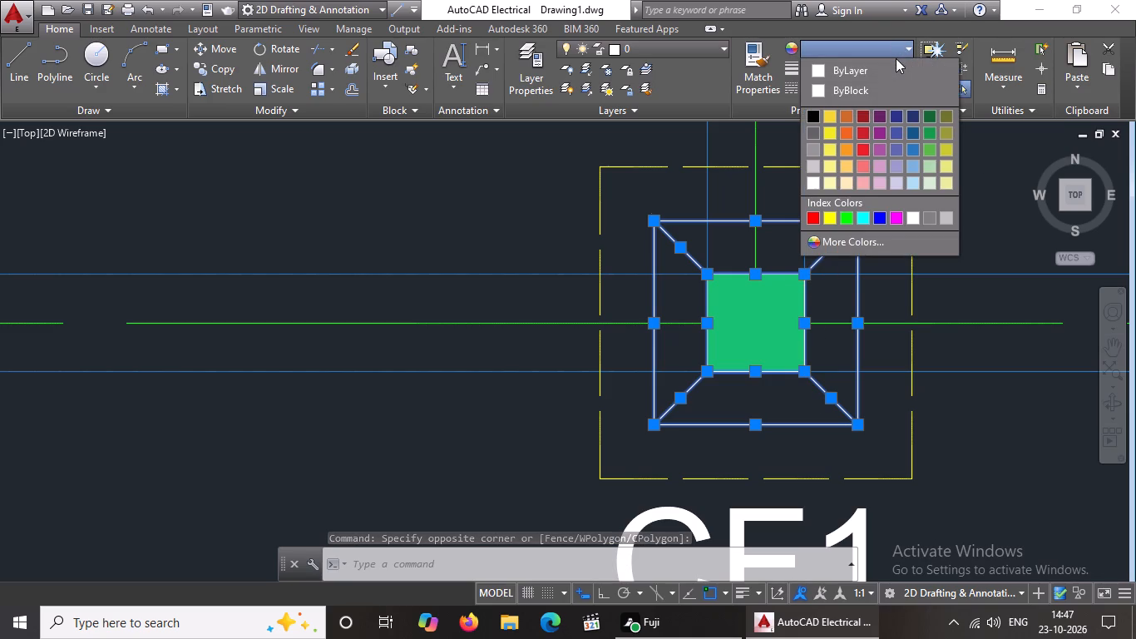
pyautogui.click(842, 92)
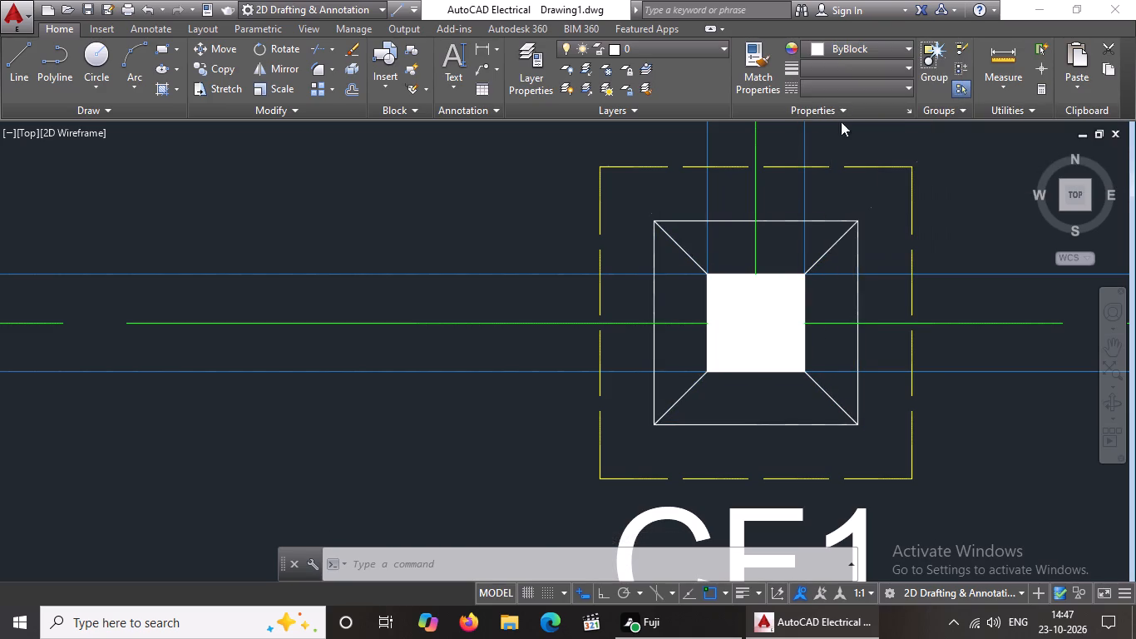
pyautogui.click(865, 42)
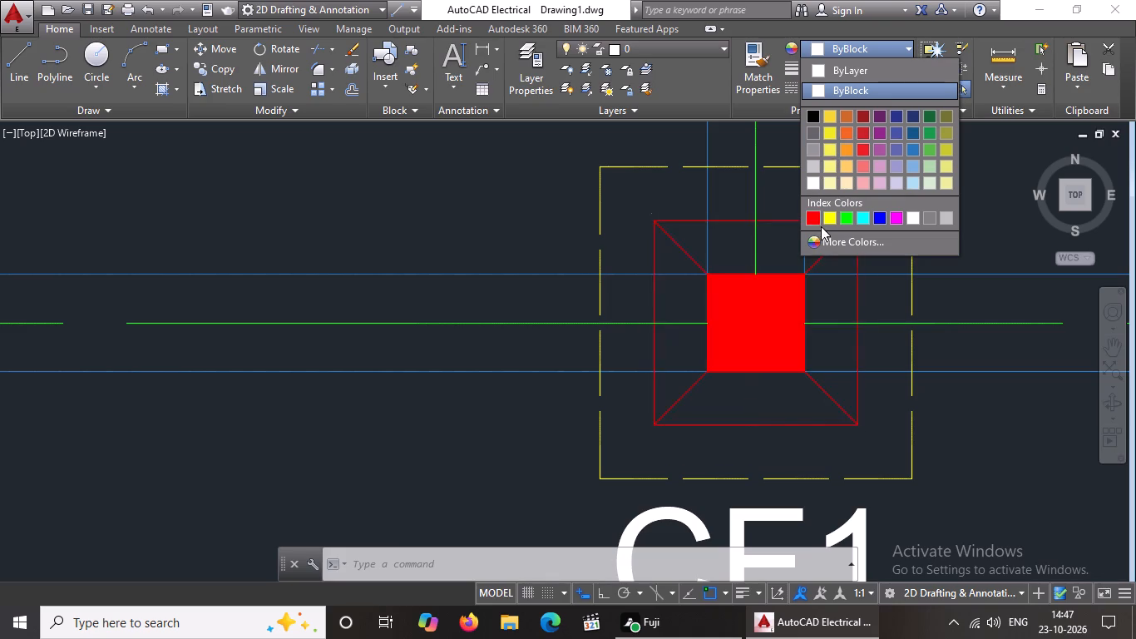
pyautogui.click(851, 215)
pyautogui.scroll(-5, 804, 254)
pyautogui.press('Escape')
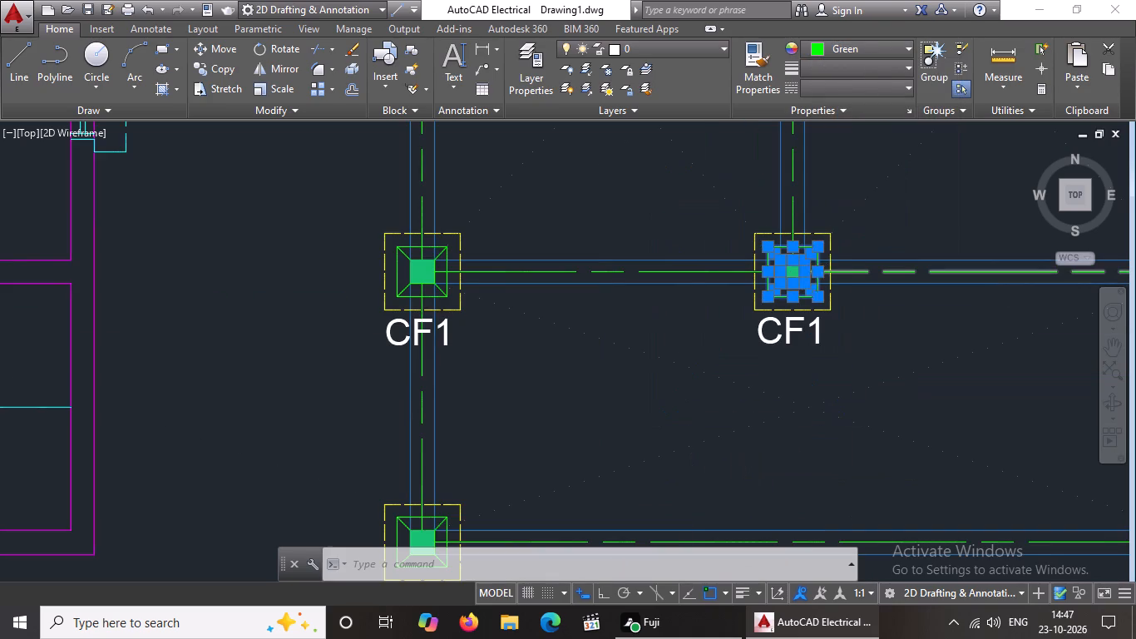
pyautogui.scroll(-1, 820, 268)
pyautogui.moveTo(724, 339); pyautogui.dragTo(625, 360, button='middle')
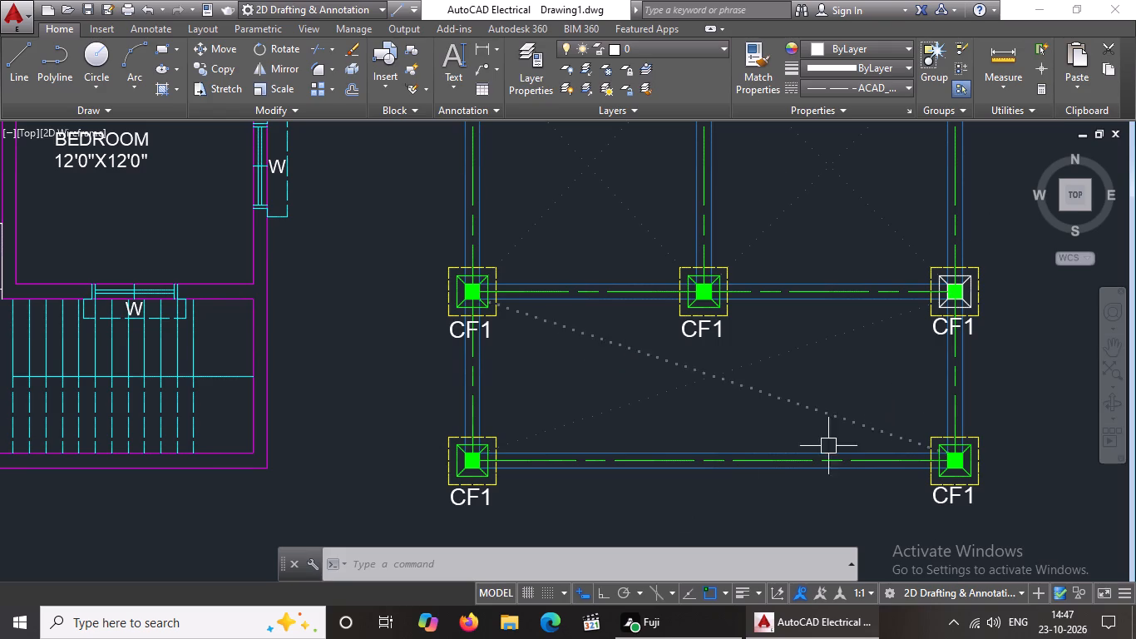
# Change the pedestal outlines, corner lines and column fill of the east footing in the second row from the bottom to Green.
pyautogui.scroll(-1, 747, 443)
pyautogui.scroll(5, 892, 358)
pyautogui.click(788, 236)
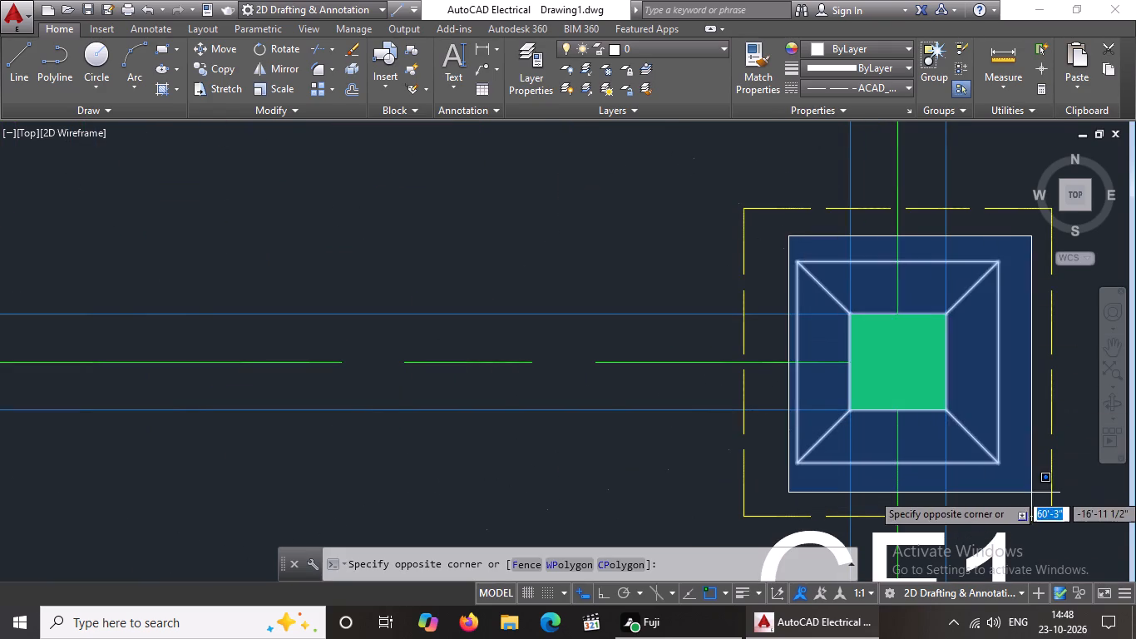
pyautogui.click(1030, 492)
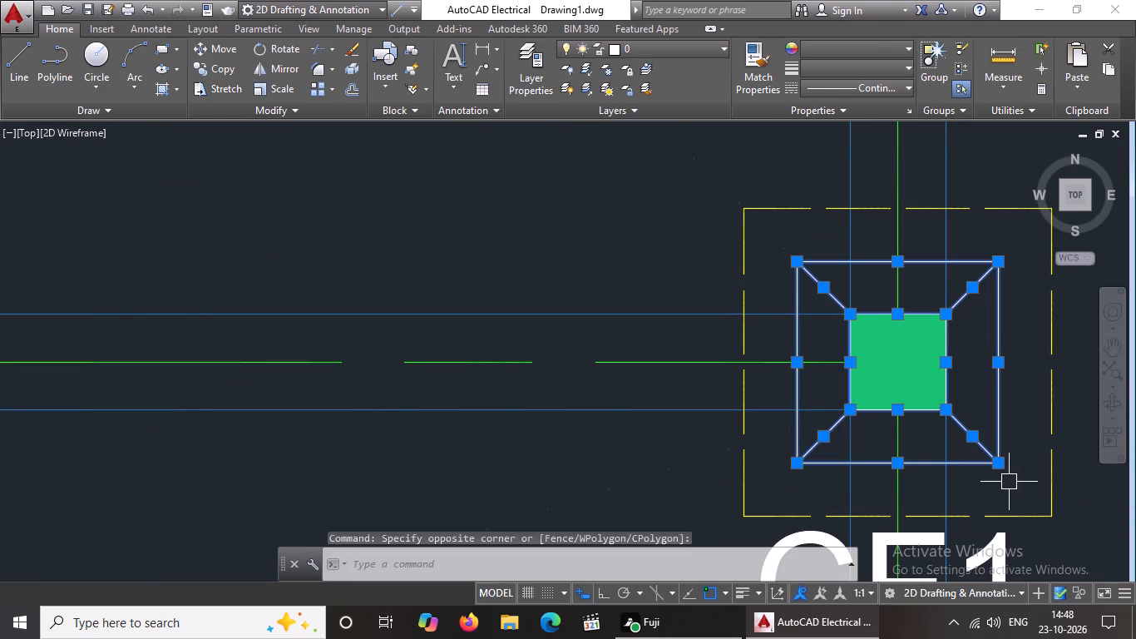
pyautogui.click(876, 49)
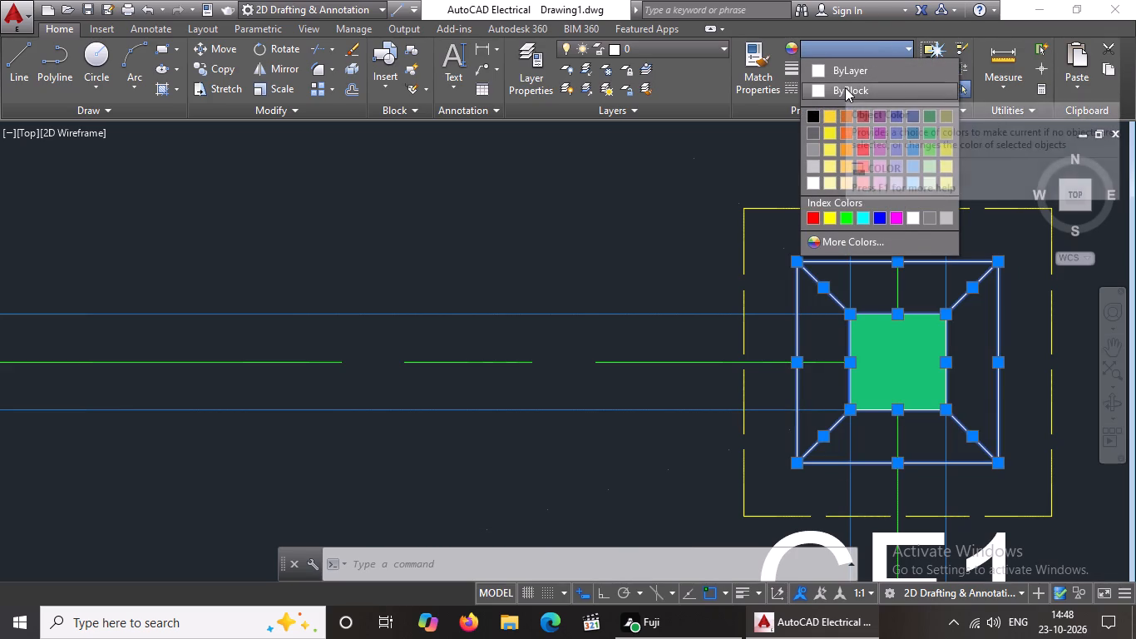
pyautogui.click(848, 220)
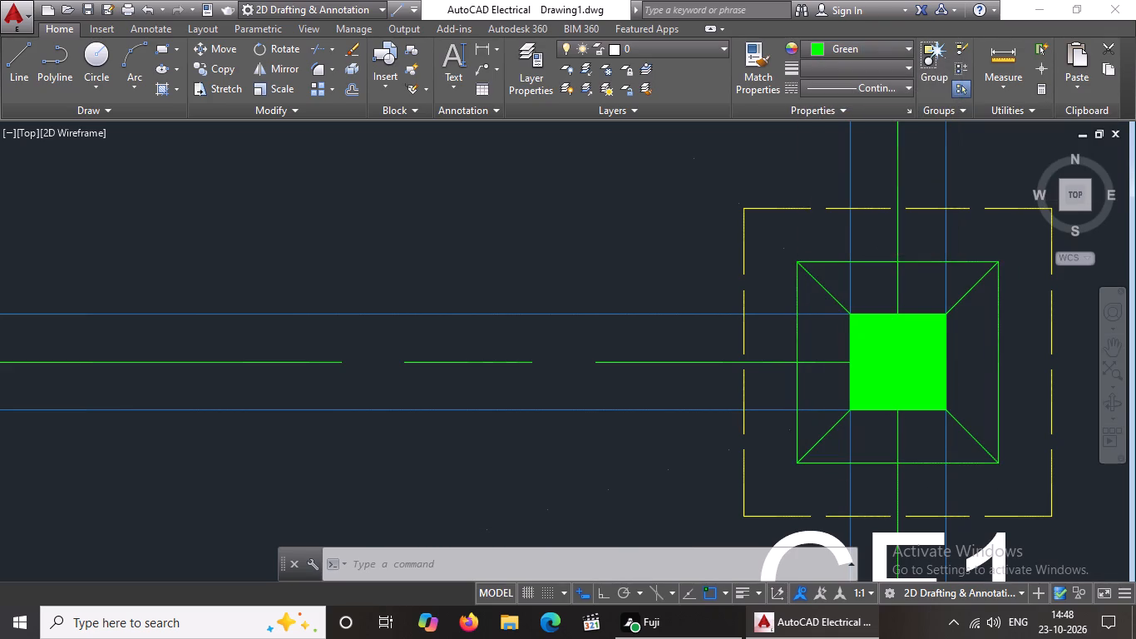
pyautogui.scroll(-4, 808, 215)
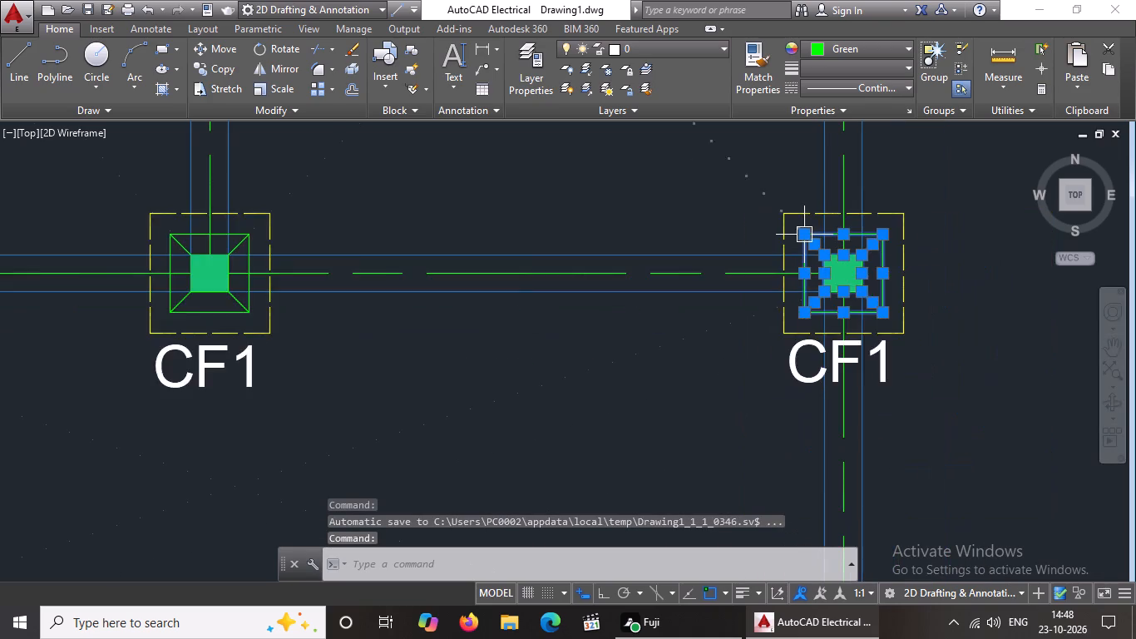
pyautogui.scroll(-4, 806, 236)
pyautogui.moveTo(810, 236); pyautogui.dragTo(764, 357, button='middle')
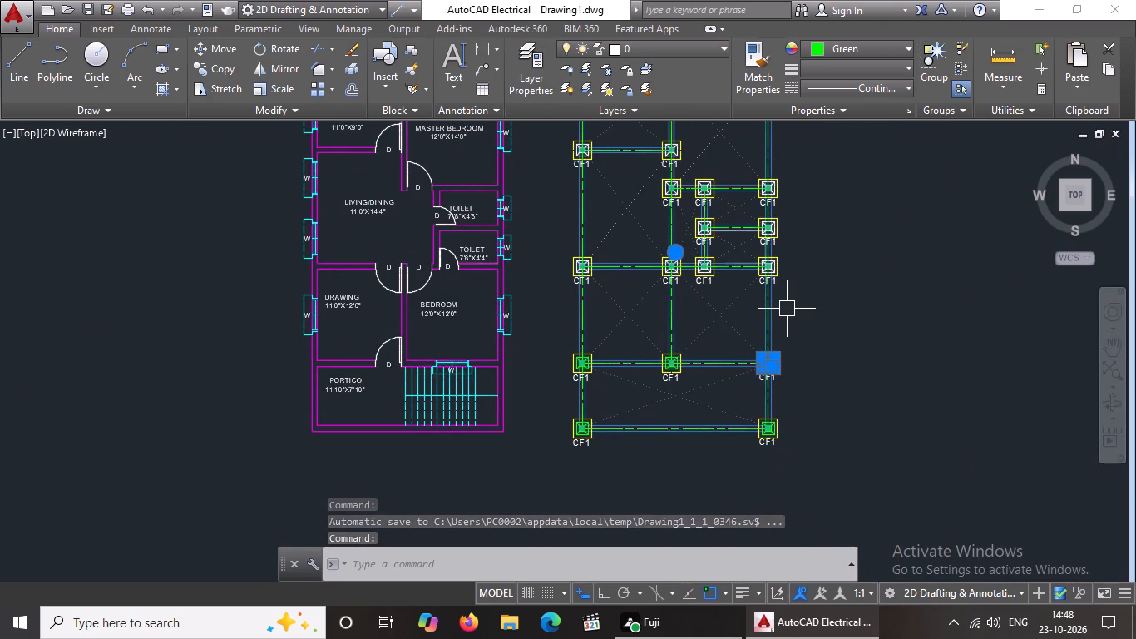
pyautogui.press('Escape')
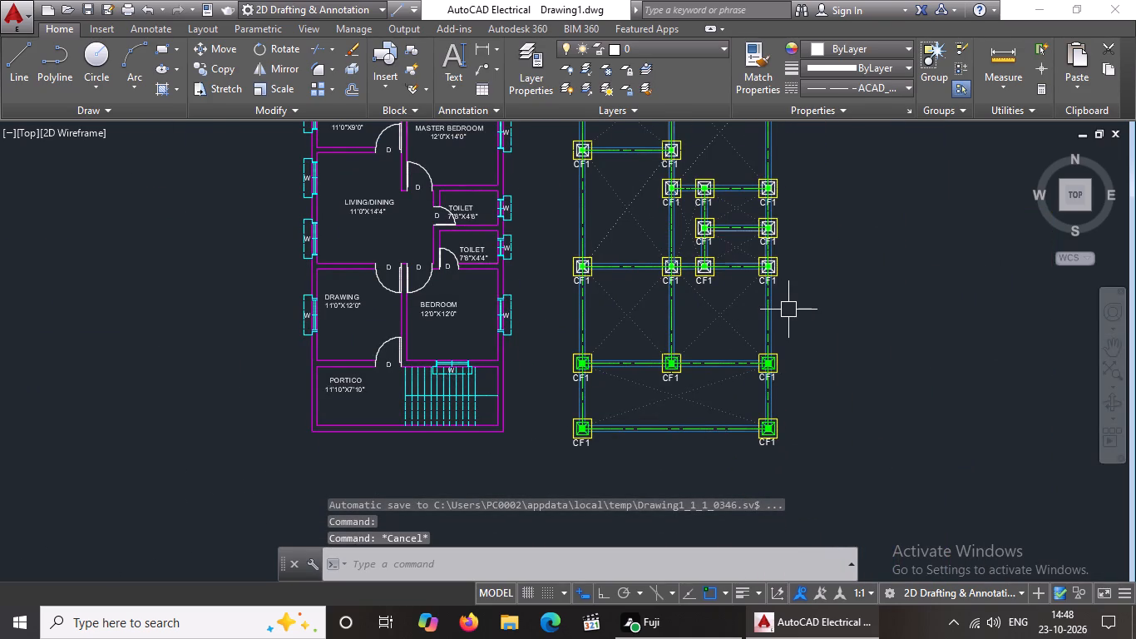
# Change the pedestal outlines, corner lines and column fill of the west footing in the third row from the bottom to Green.
pyautogui.scroll(5, 581, 277)
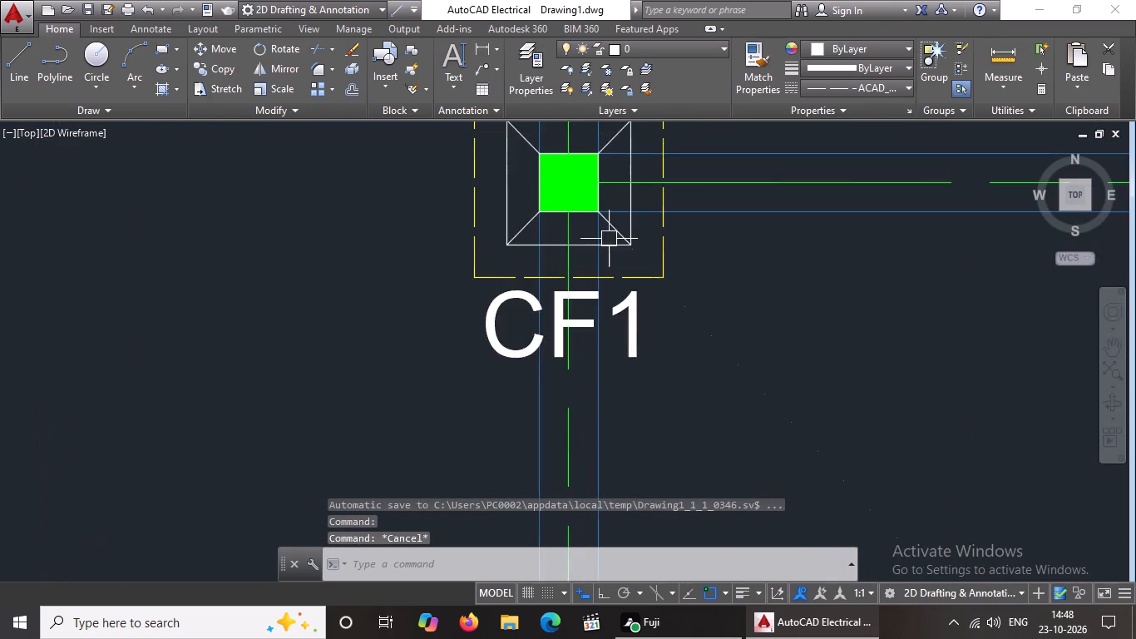
pyautogui.scroll(-2, 609, 239)
pyautogui.scroll(2, 617, 193)
pyautogui.click(478, 185)
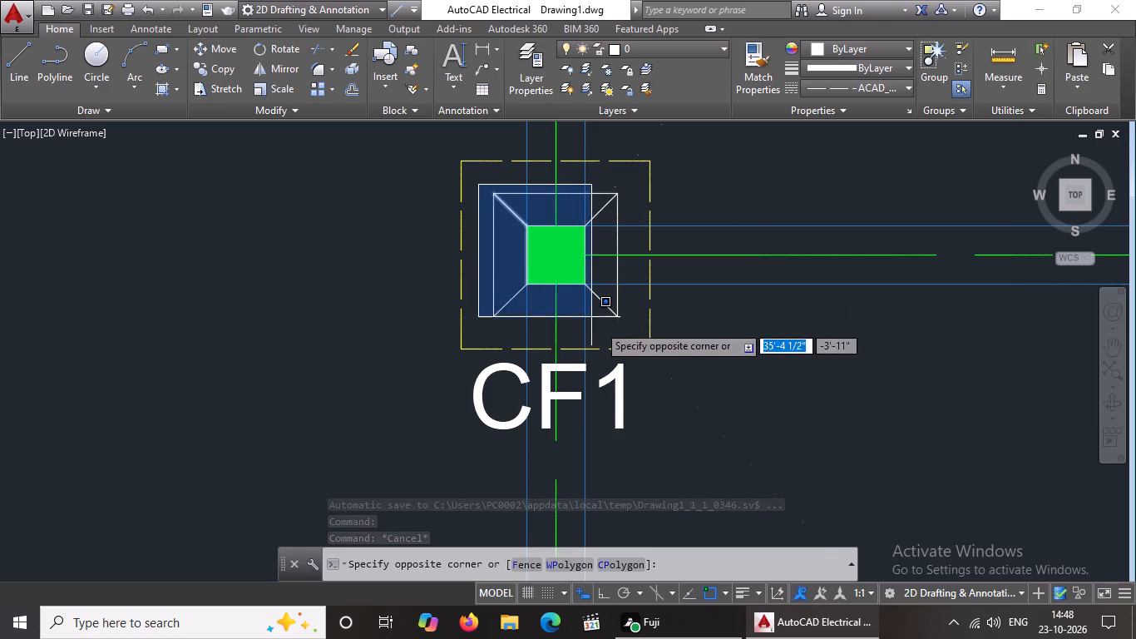
pyautogui.click(625, 331)
pyautogui.click(857, 48)
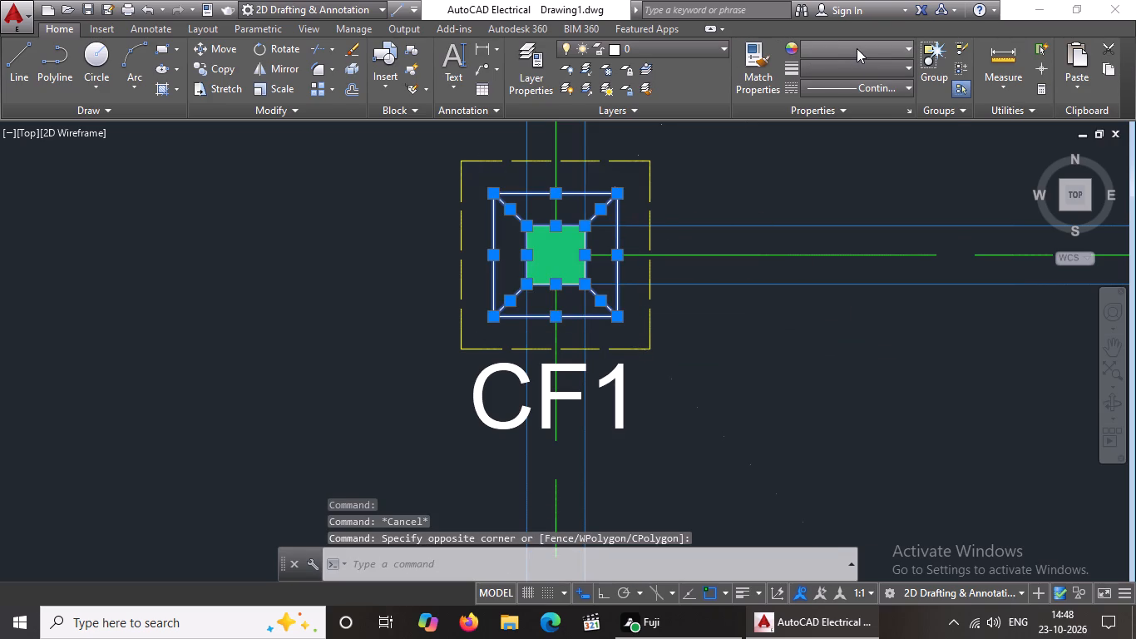
pyautogui.click(847, 217)
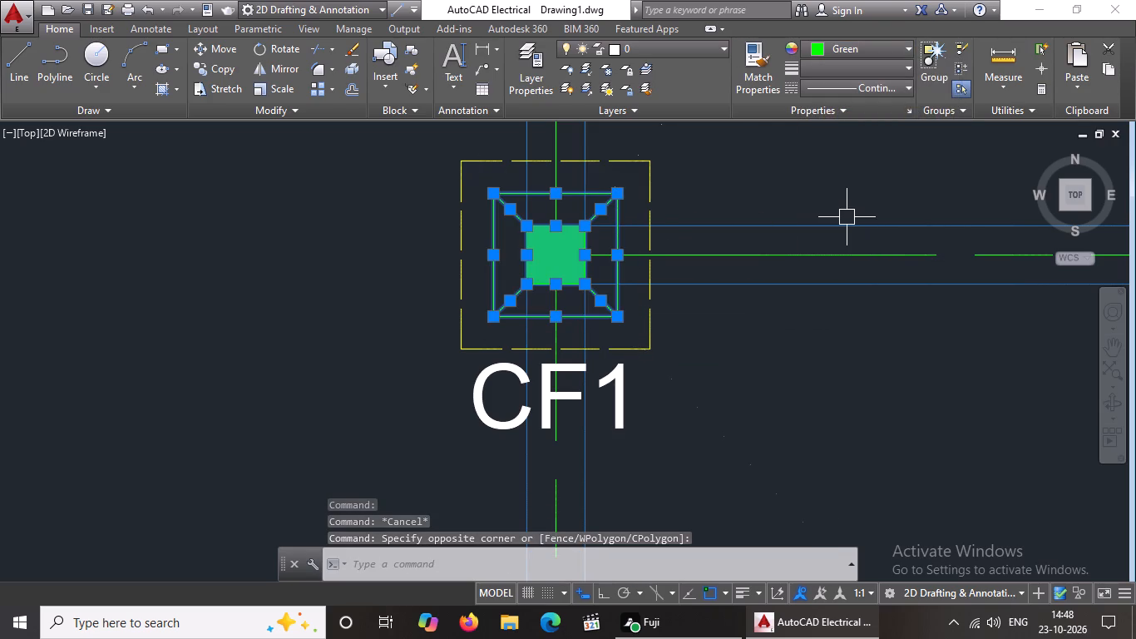
# Change the pedestal outlines, corner lines and column fill of the second footing from the west in the third row from the bottom to Green.
pyautogui.scroll(-3, 846, 218)
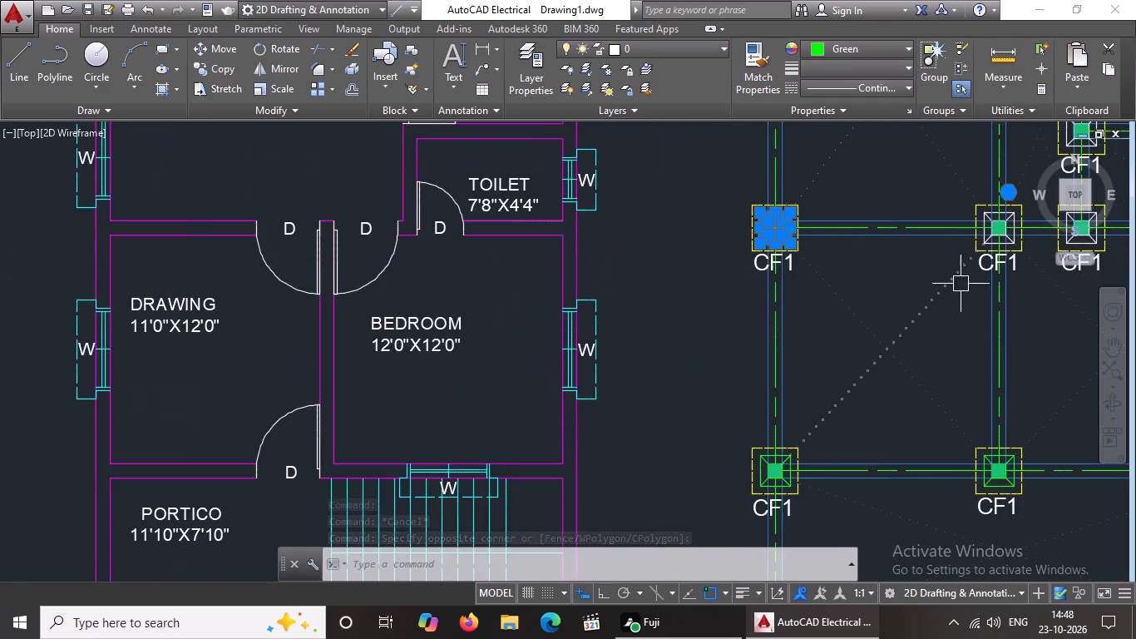
pyautogui.scroll(-1, 952, 284)
pyautogui.moveTo(945, 284); pyautogui.dragTo(574, 273, button='middle')
pyautogui.scroll(3, 596, 242)
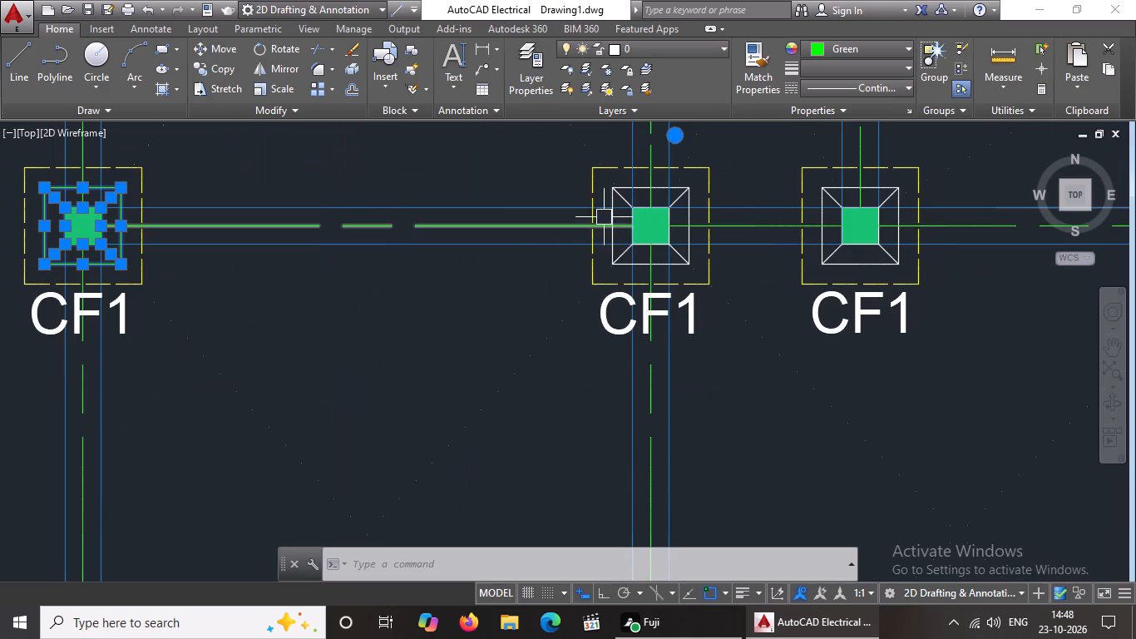
pyautogui.scroll(2, 605, 185)
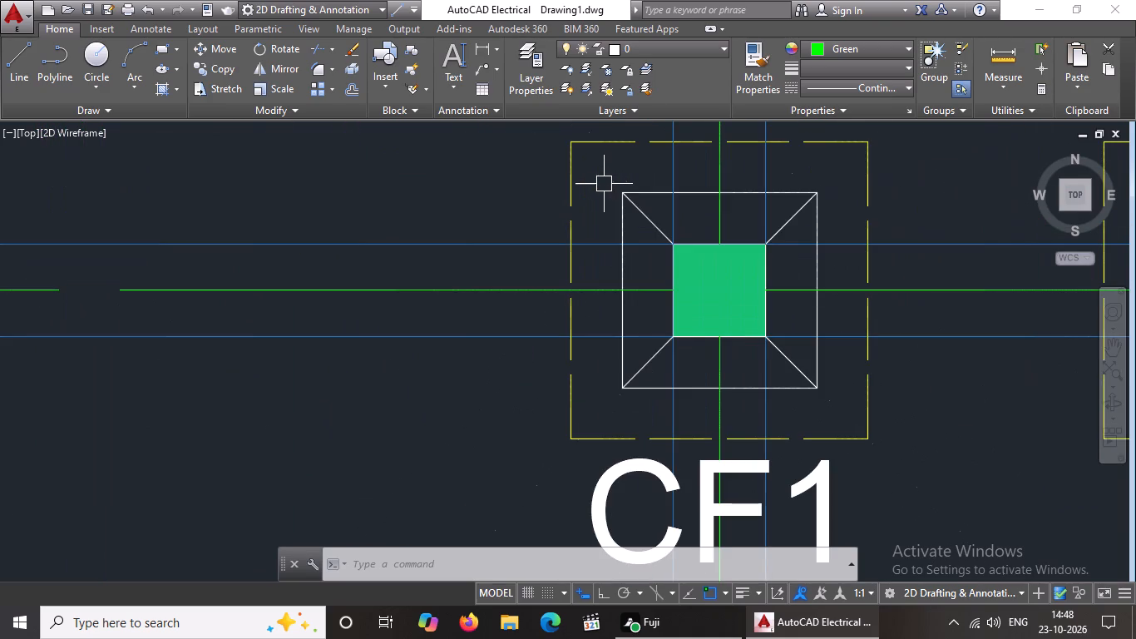
pyautogui.click(604, 183)
pyautogui.click(832, 413)
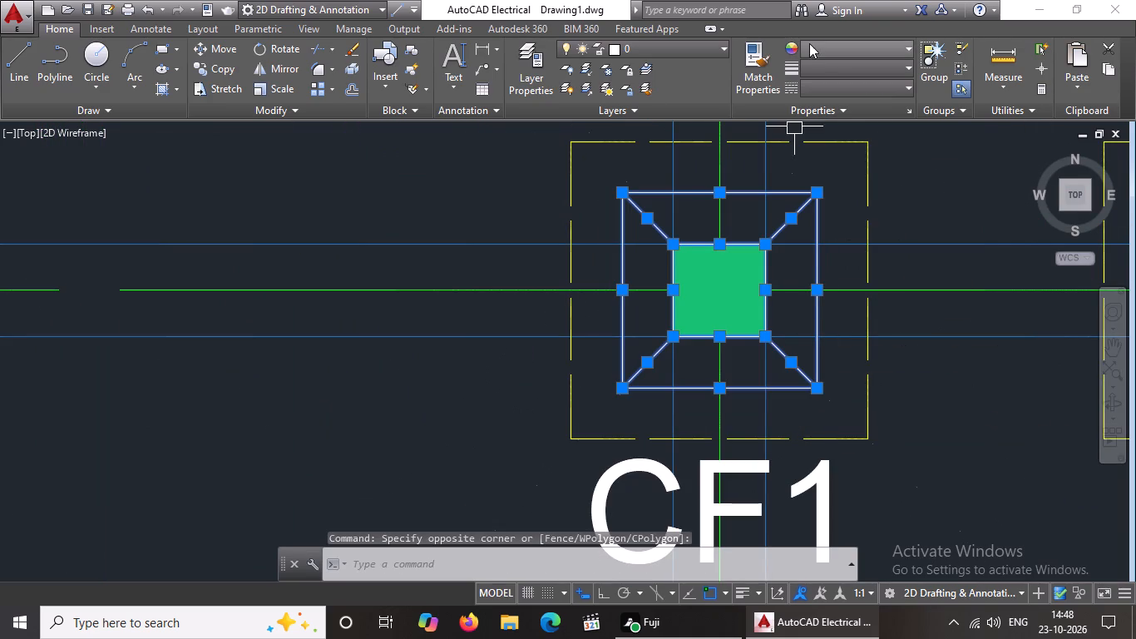
pyautogui.click(812, 42)
pyautogui.click(843, 217)
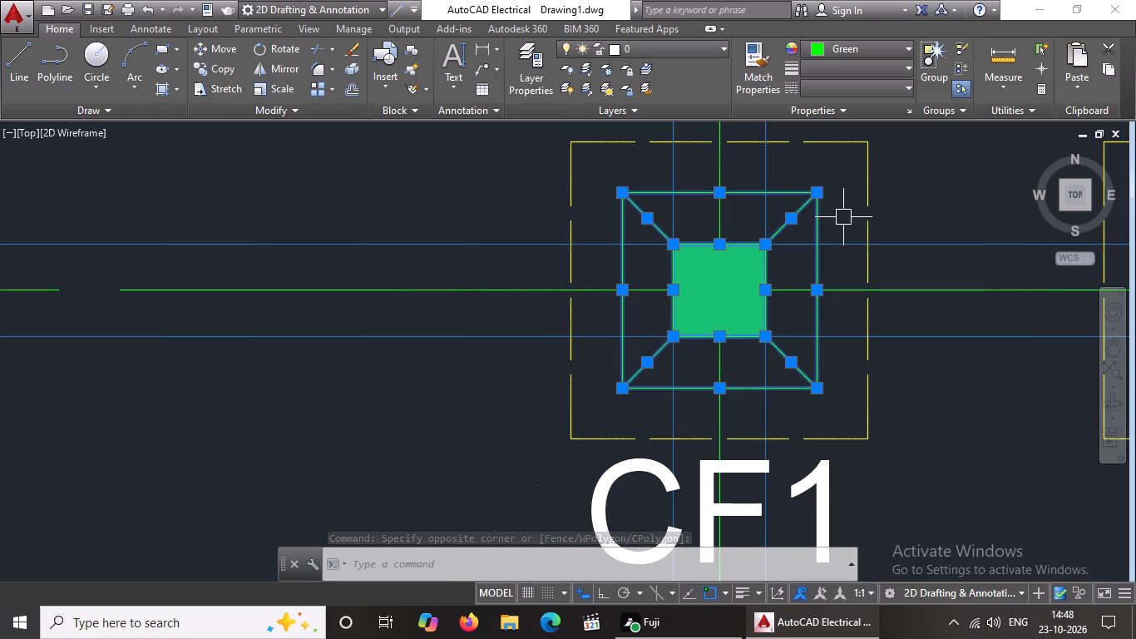
pyautogui.scroll(-2, 832, 377)
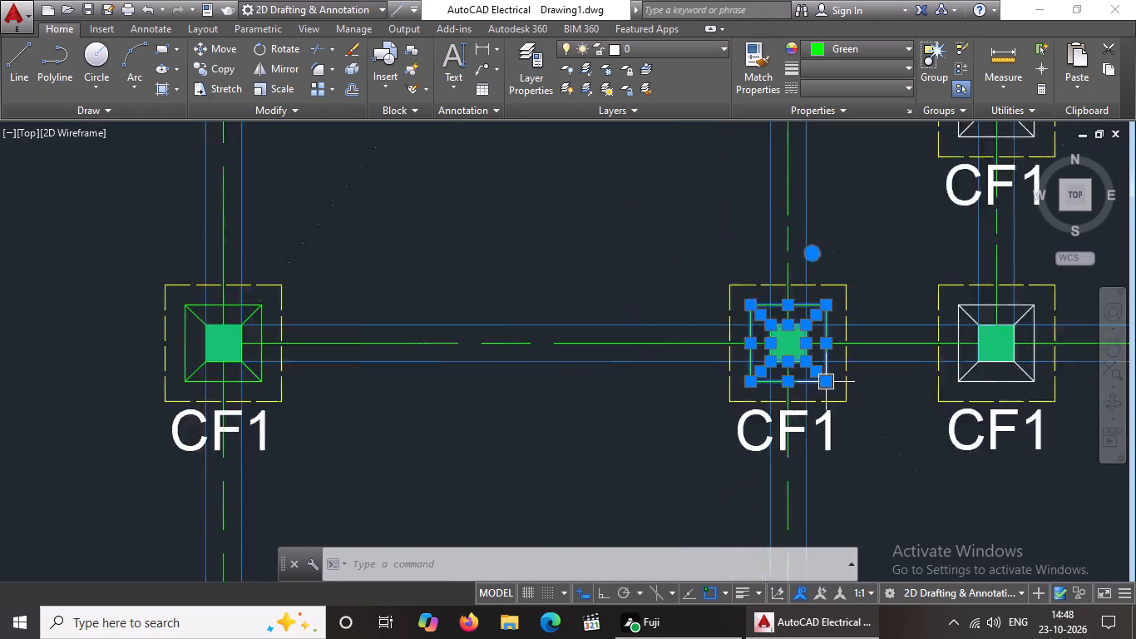
pyautogui.scroll(-1, 832, 377)
pyautogui.press('Escape')
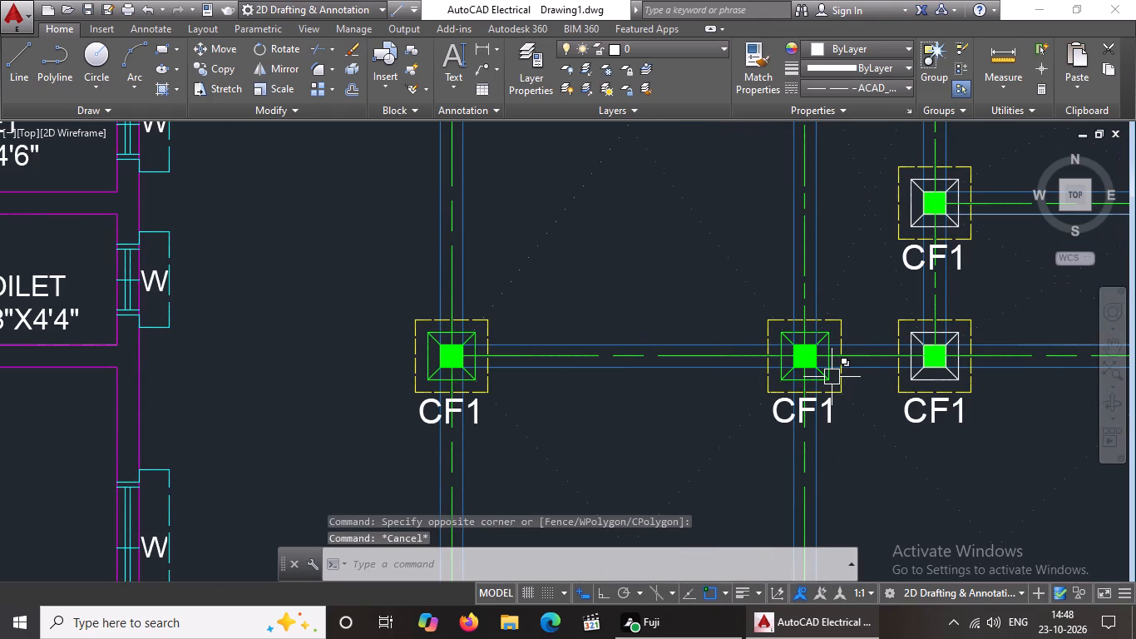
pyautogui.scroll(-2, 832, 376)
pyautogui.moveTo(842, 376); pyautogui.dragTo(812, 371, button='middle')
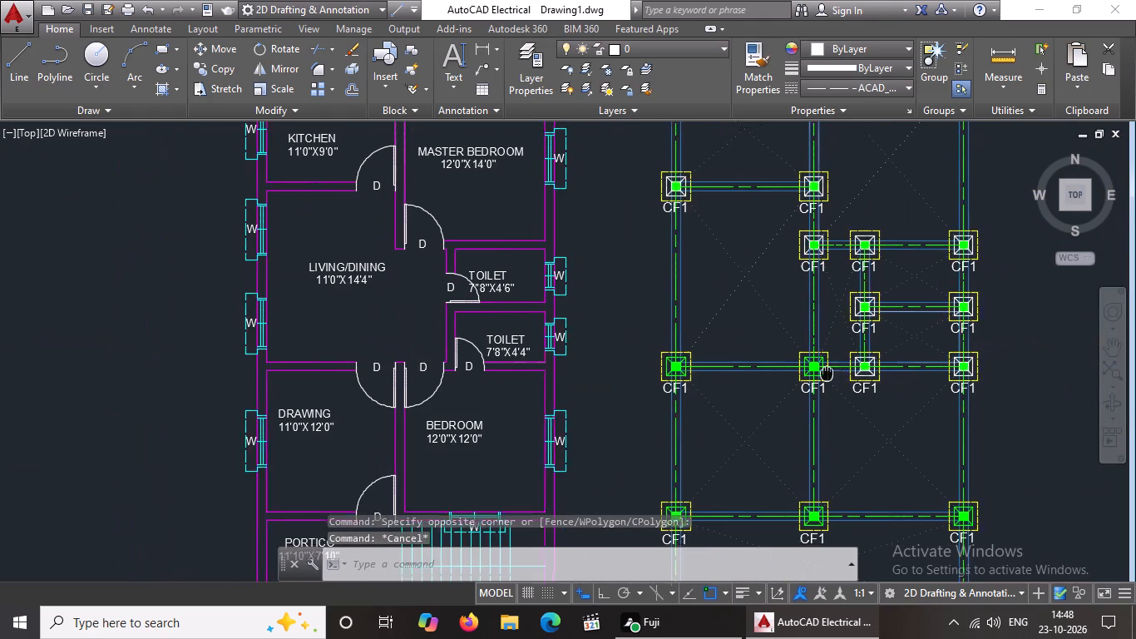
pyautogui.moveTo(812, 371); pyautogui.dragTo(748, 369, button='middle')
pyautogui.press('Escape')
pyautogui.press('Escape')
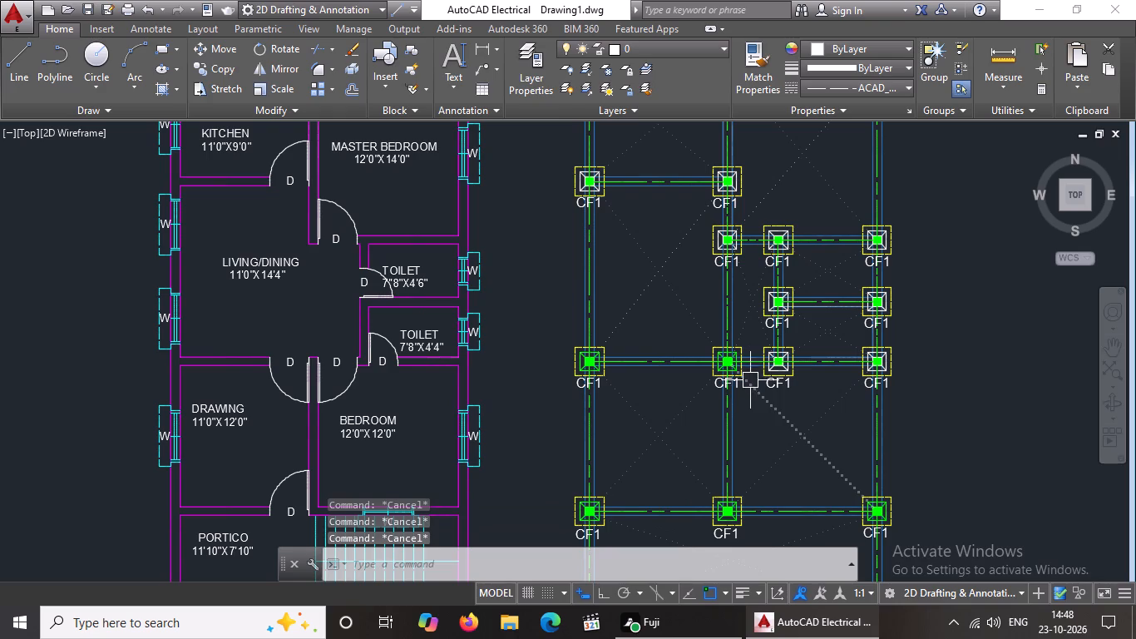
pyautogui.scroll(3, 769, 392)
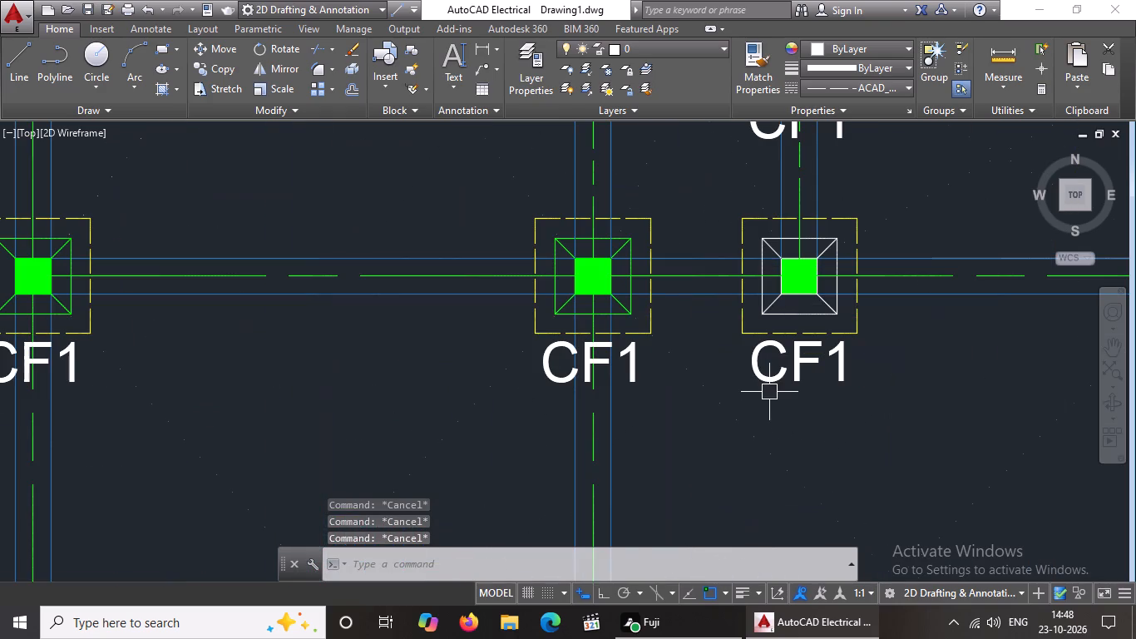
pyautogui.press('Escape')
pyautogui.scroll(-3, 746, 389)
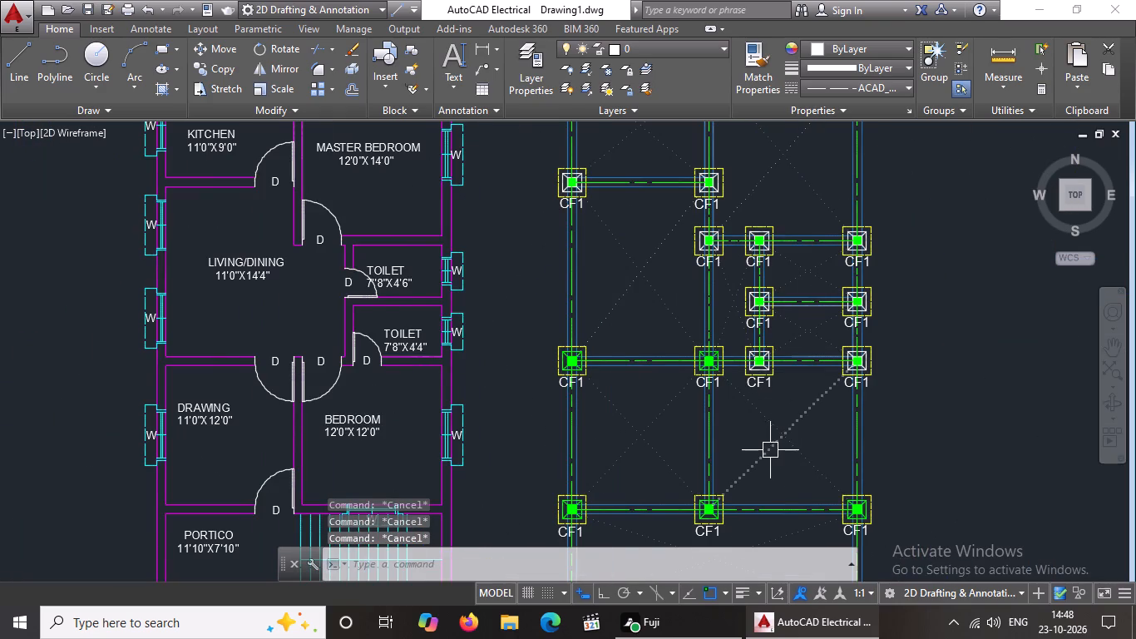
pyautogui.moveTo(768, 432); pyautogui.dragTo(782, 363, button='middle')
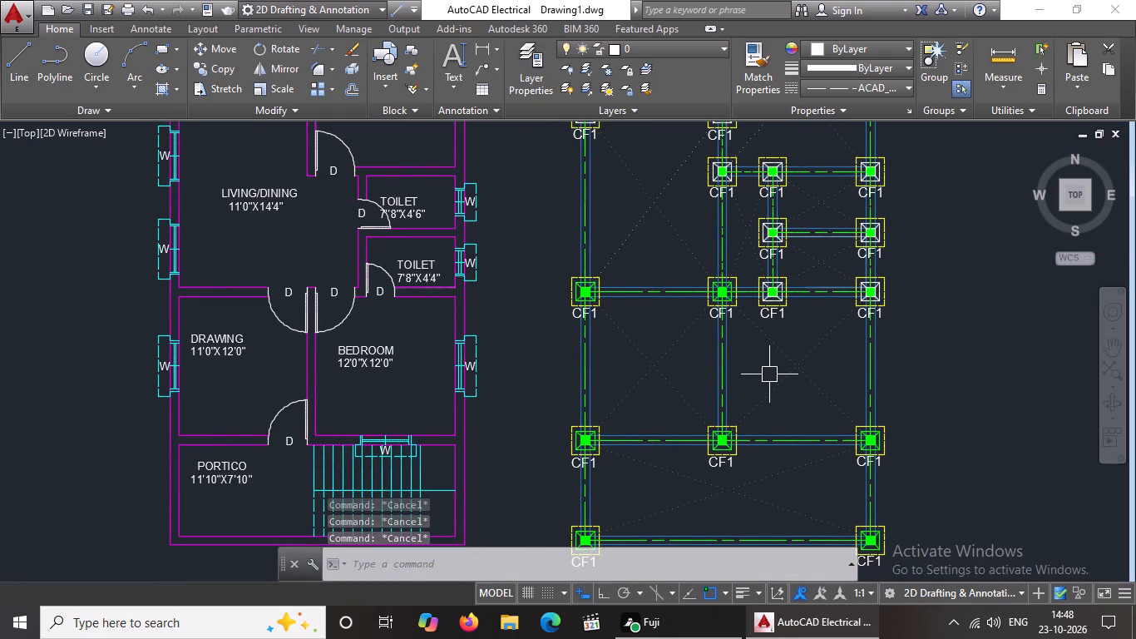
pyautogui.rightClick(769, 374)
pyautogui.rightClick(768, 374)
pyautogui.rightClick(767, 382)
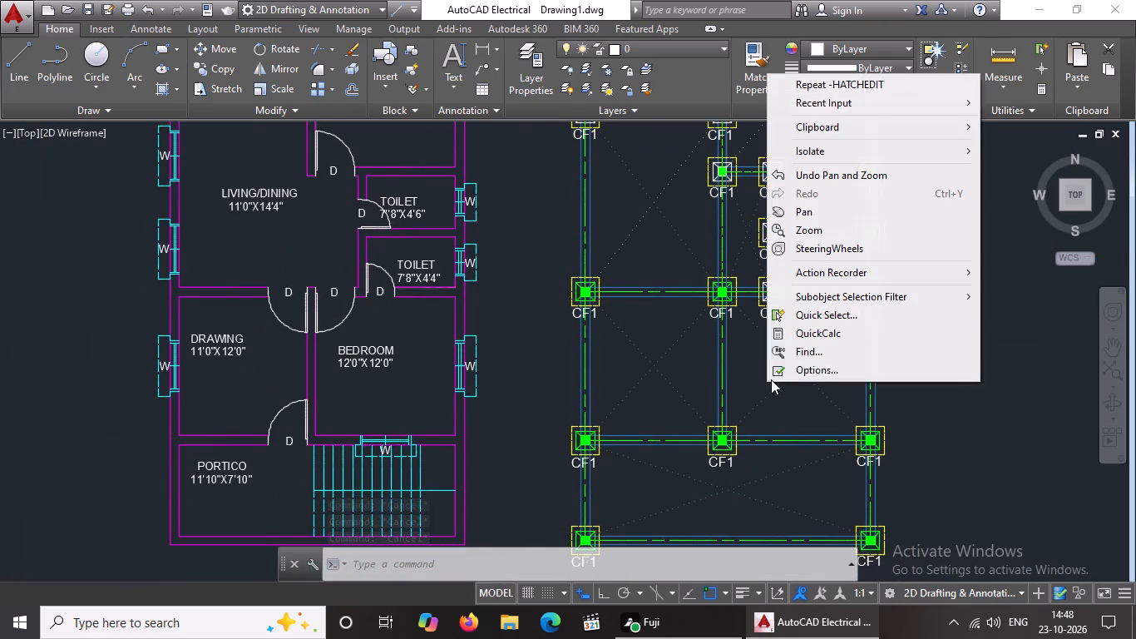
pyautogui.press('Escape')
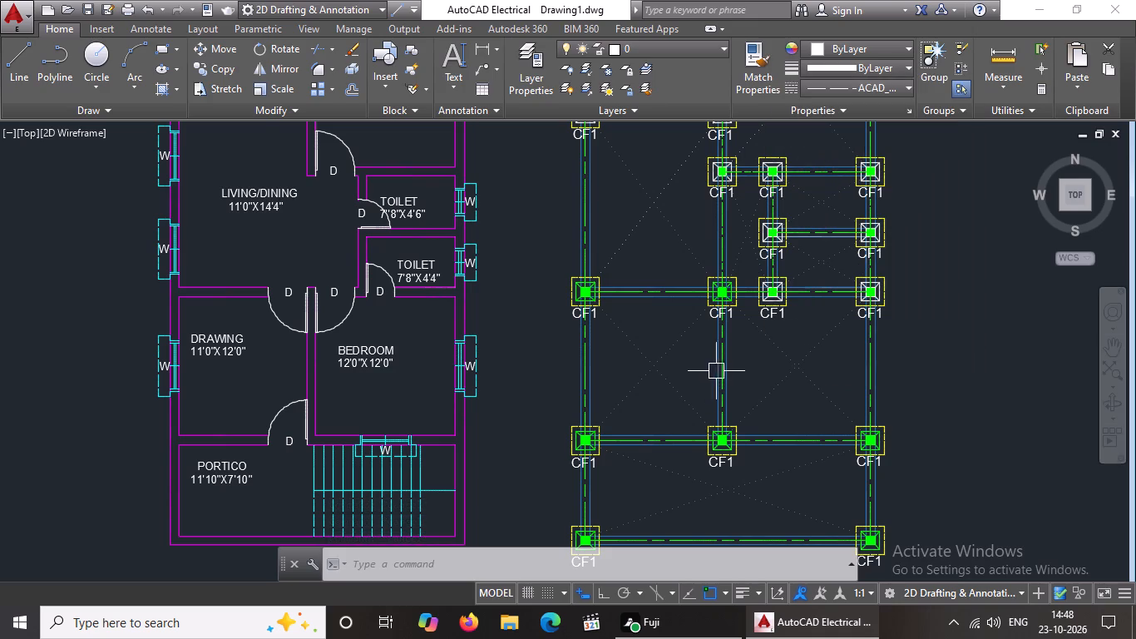
# Change the pedestal outlines and corner lines of the third footing from the west in the third row from the bottom to Green.
pyautogui.scroll(4, 788, 301)
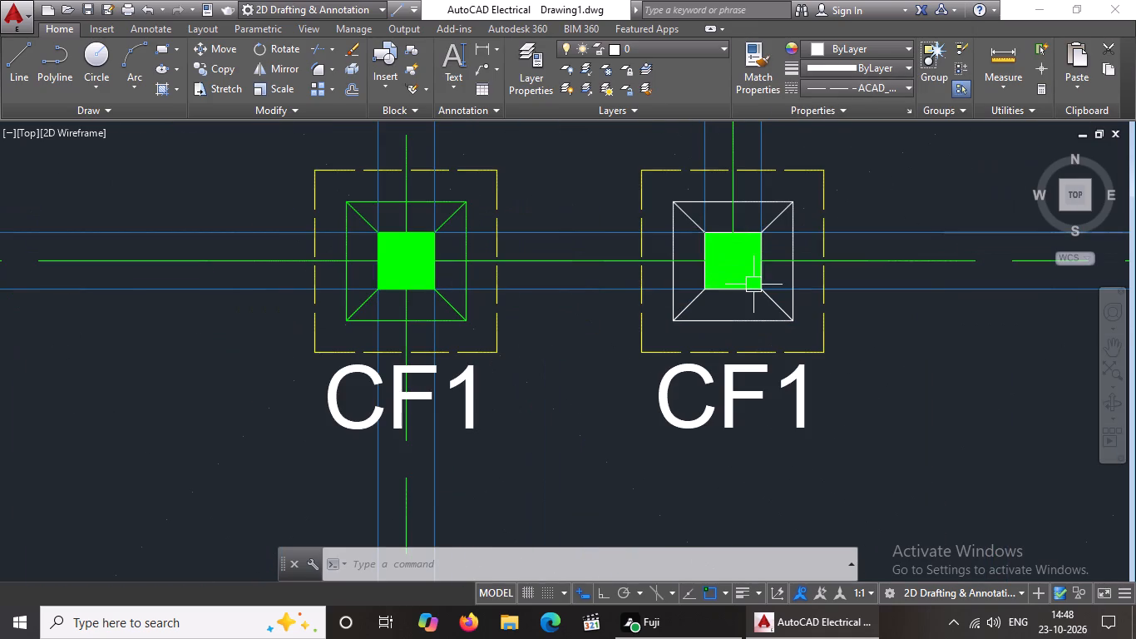
pyautogui.click(659, 195)
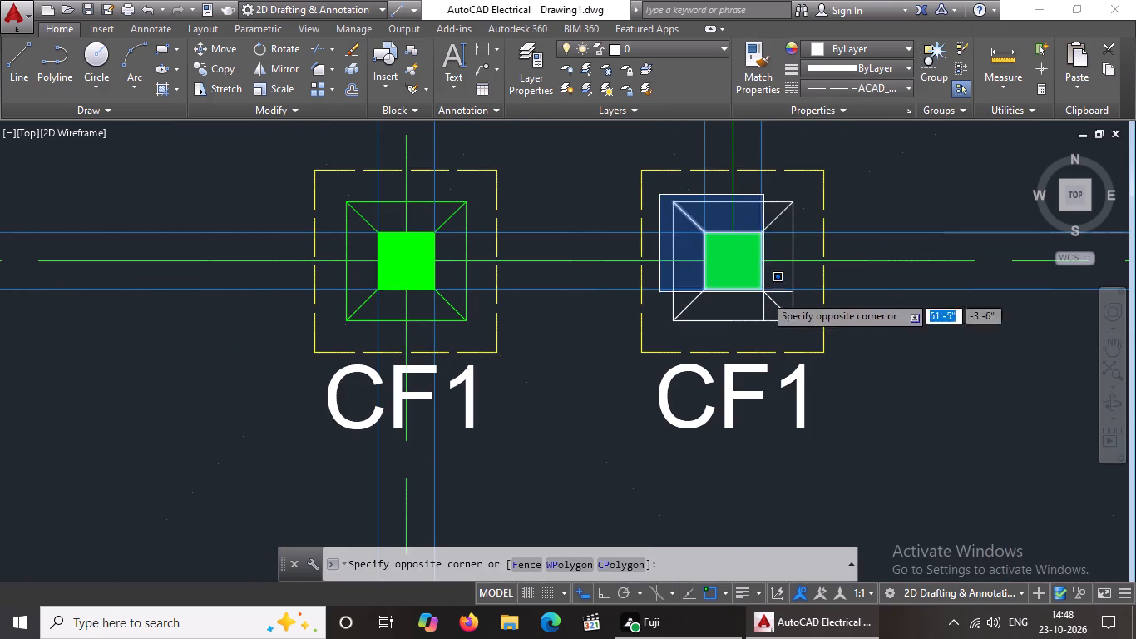
pyautogui.click(802, 332)
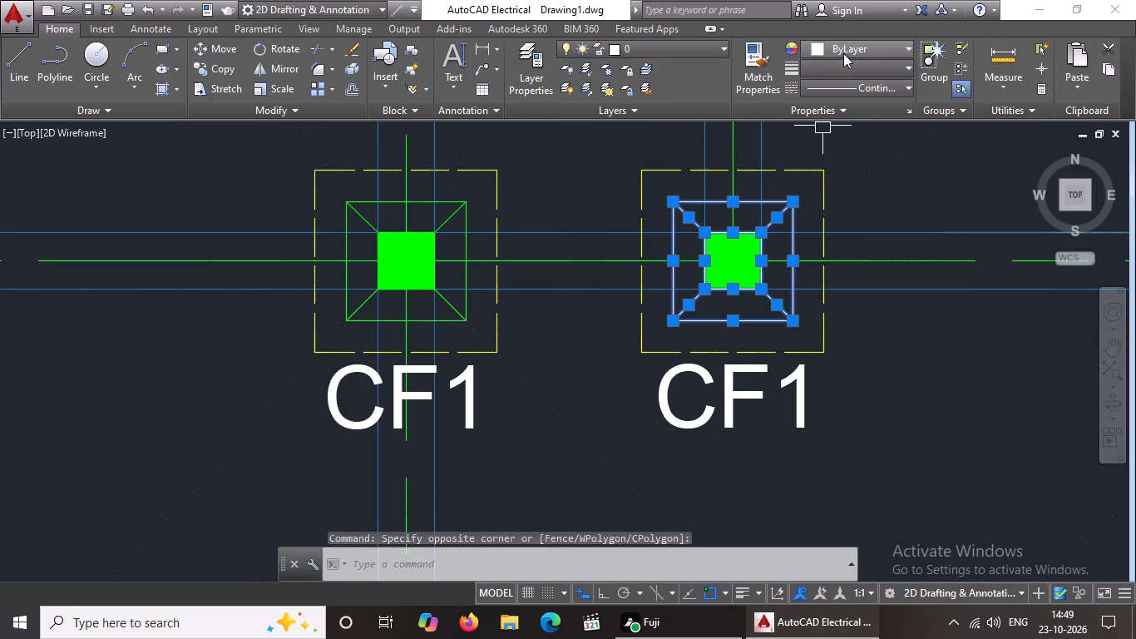
pyautogui.click(844, 49)
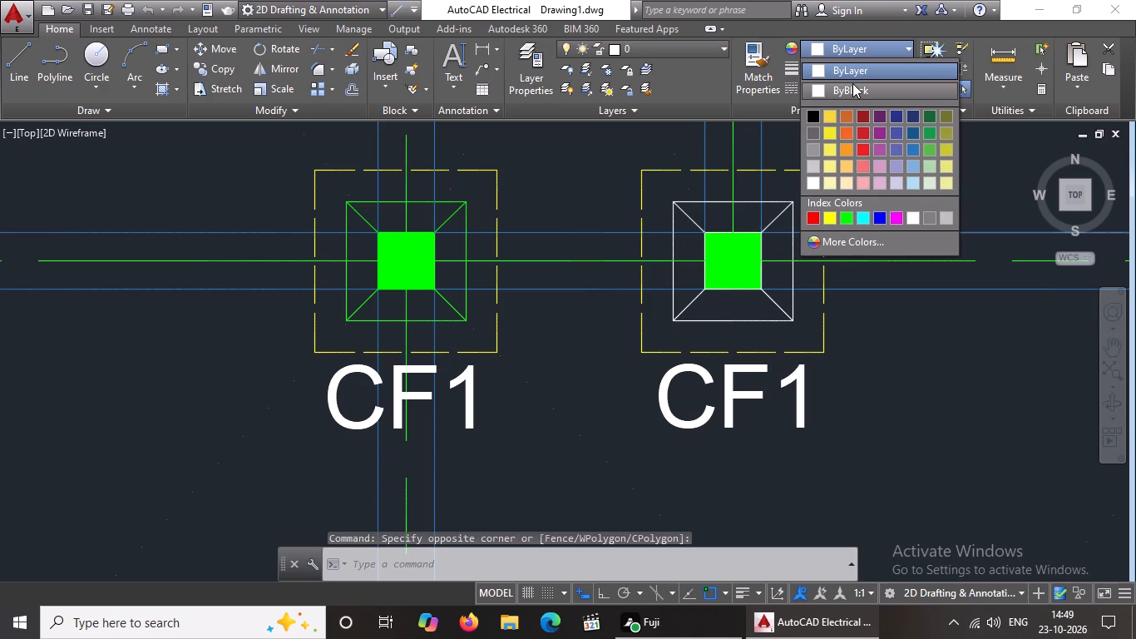
pyautogui.click(847, 218)
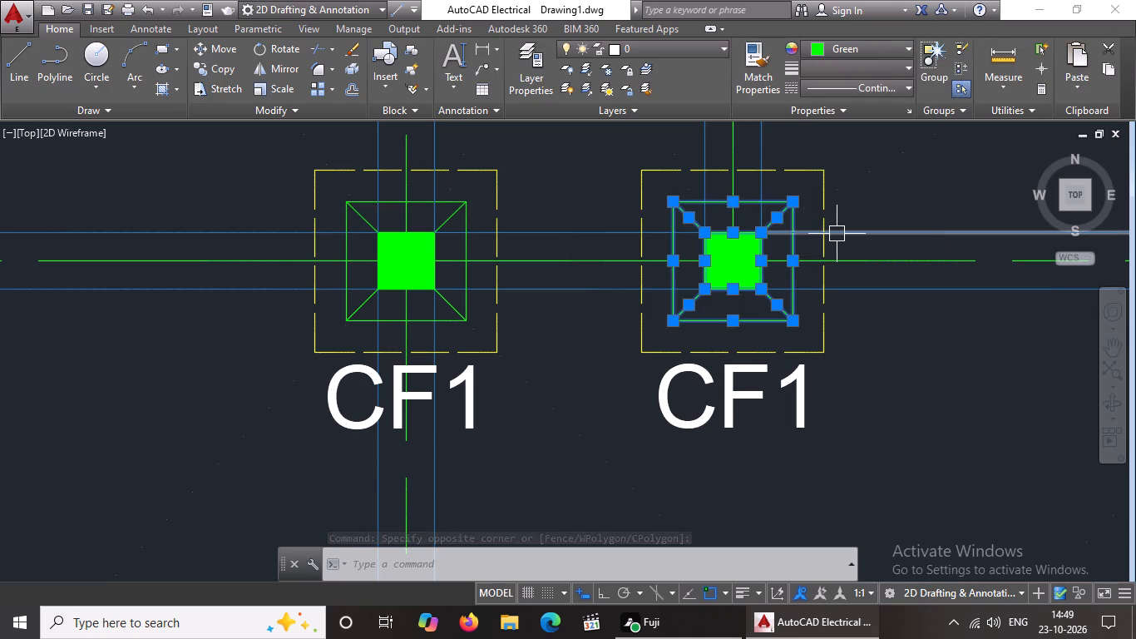
pyautogui.press('Escape')
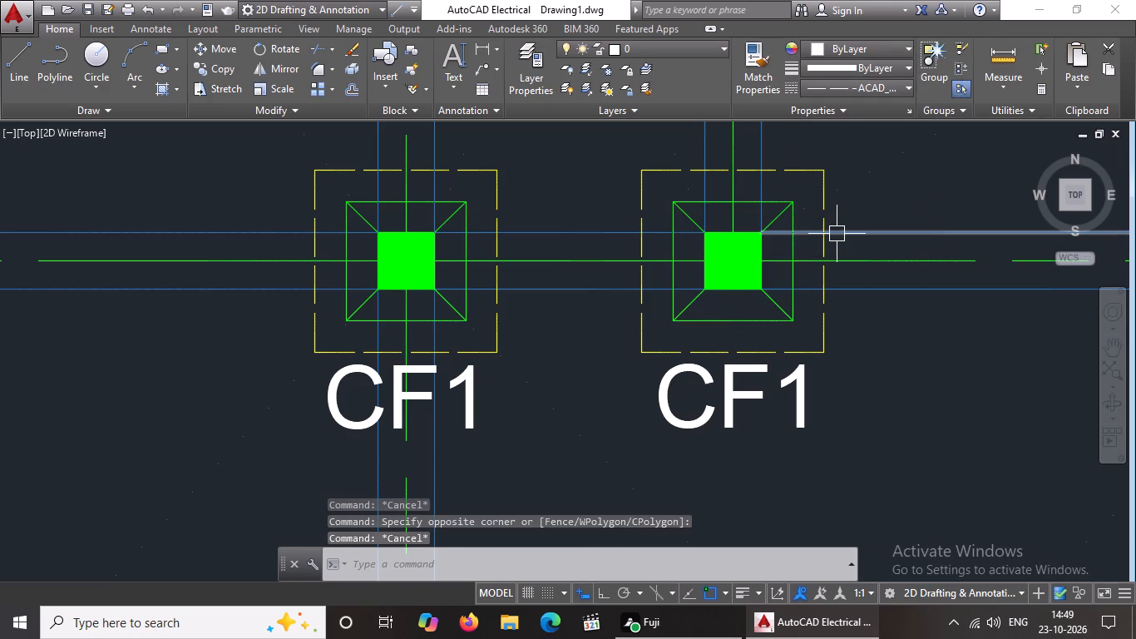
# Change the pedestal outlines and corner lines of the east footing in the third row from the bottom to Green.
pyautogui.scroll(-2, 837, 234)
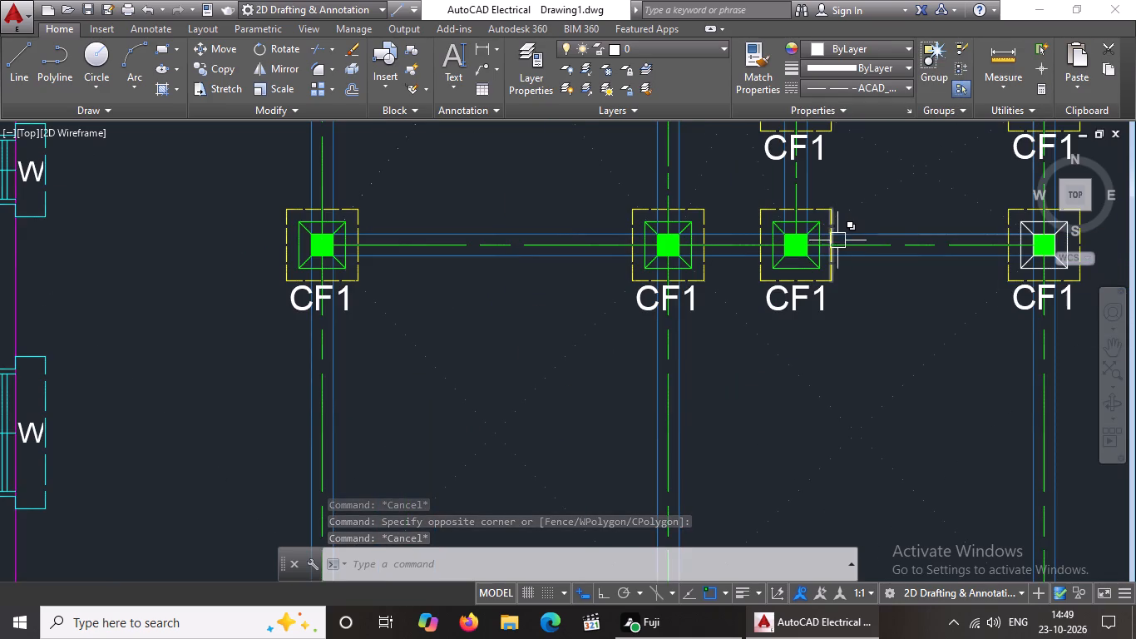
pyautogui.scroll(-1, 839, 244)
pyautogui.moveTo(833, 246); pyautogui.dragTo(717, 257, button='middle')
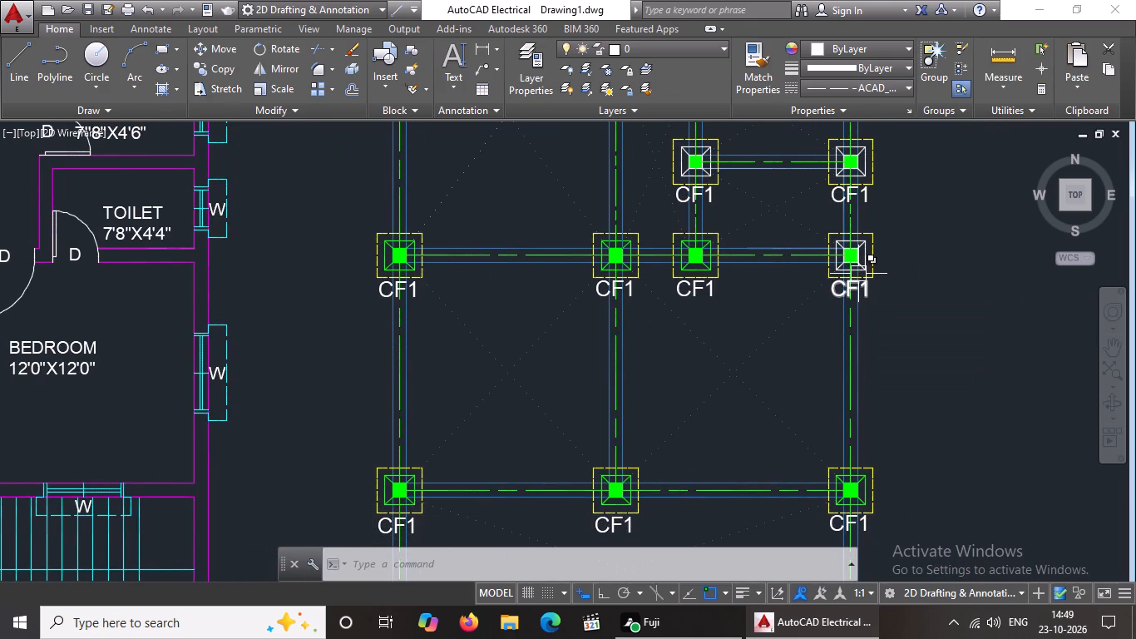
pyautogui.scroll(3, 847, 261)
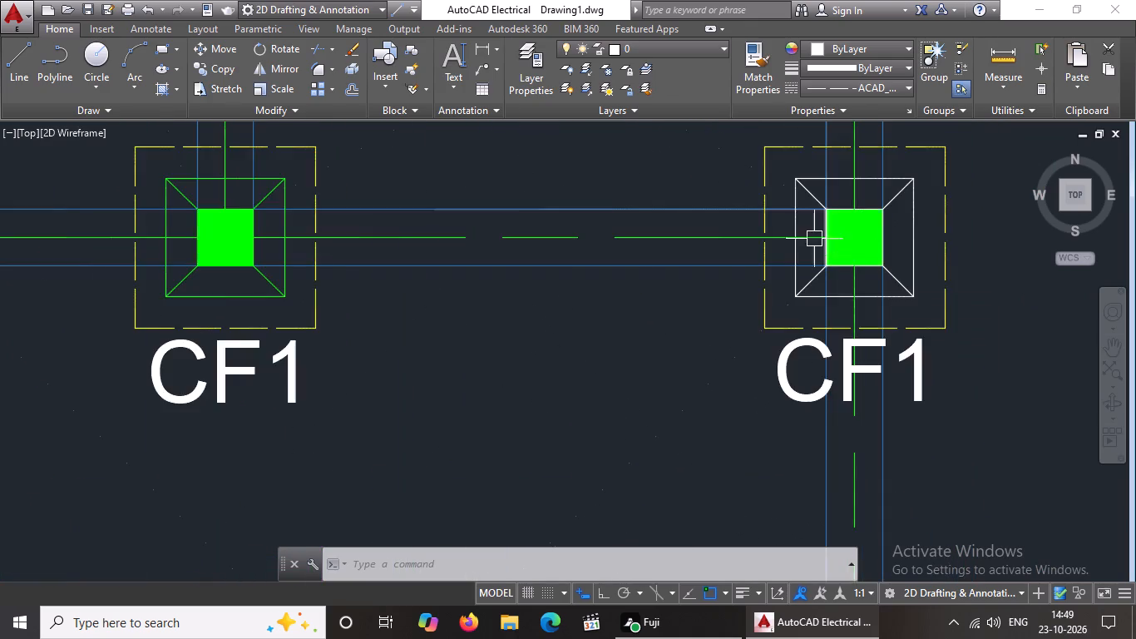
pyautogui.scroll(2, 794, 204)
pyautogui.scroll(-2, 796, 176)
pyautogui.moveTo(799, 194); pyautogui.dragTo(792, 252, button='middle')
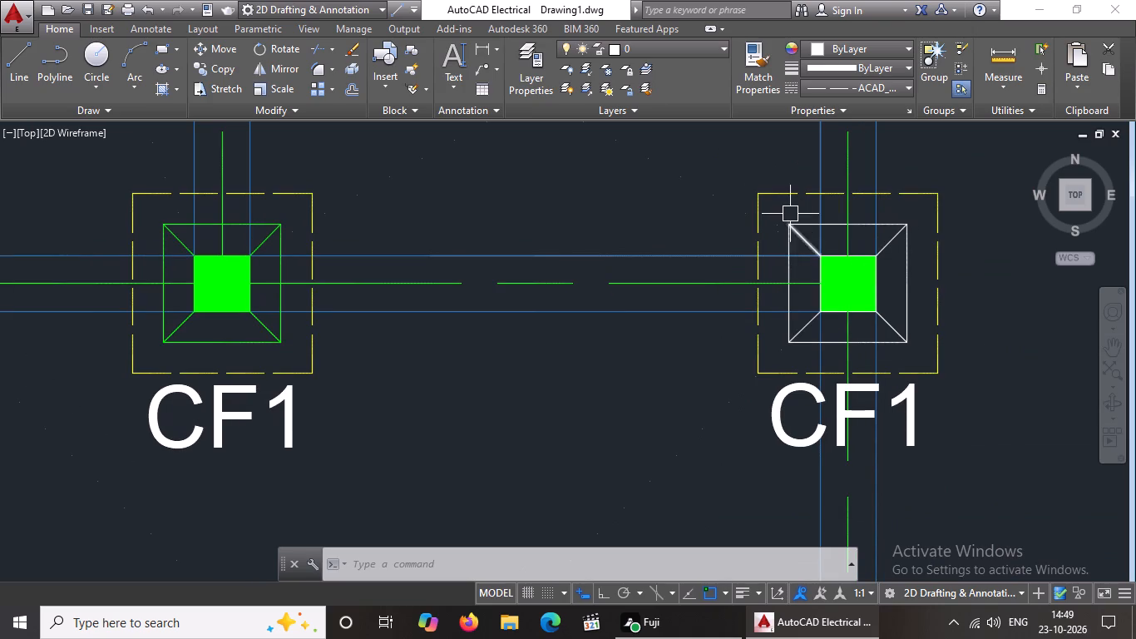
pyautogui.click(777, 212)
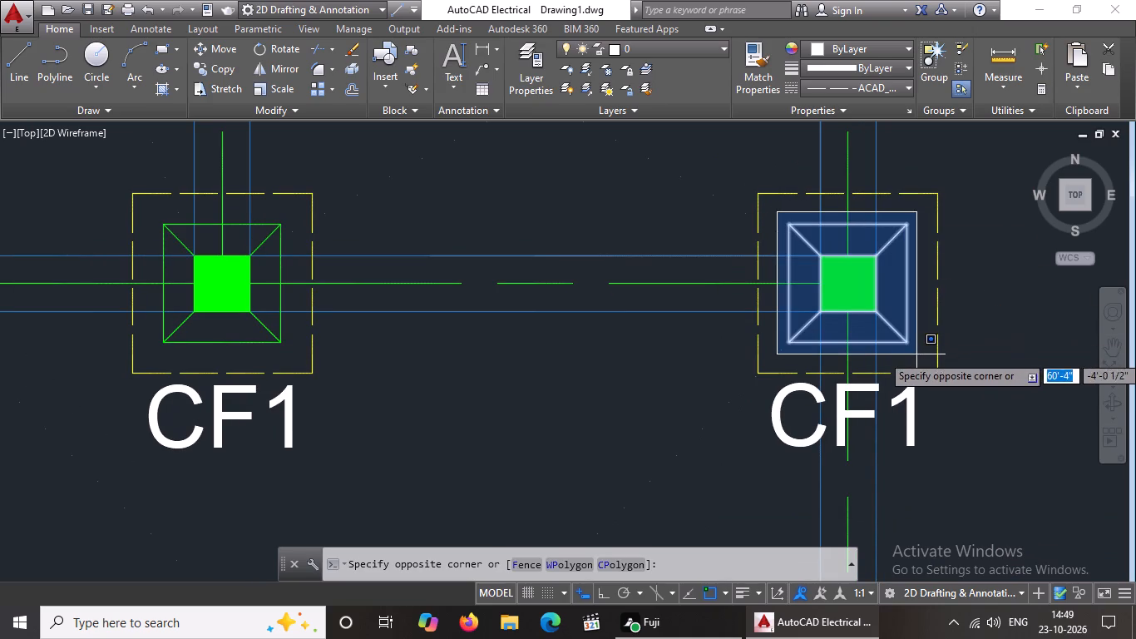
pyautogui.click(916, 354)
pyautogui.click(863, 44)
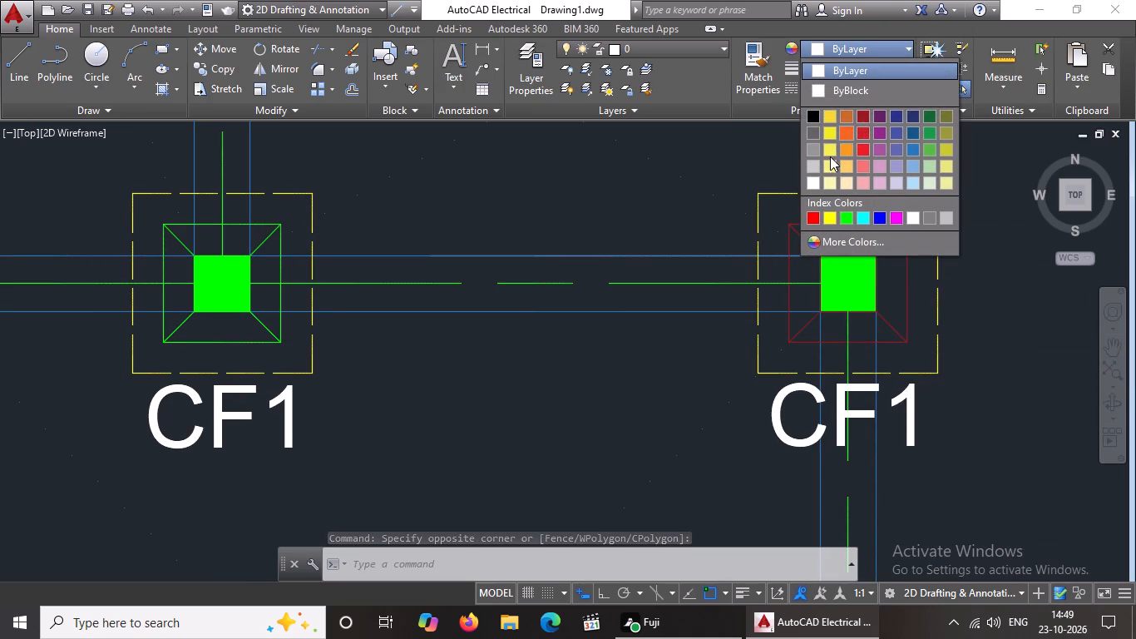
pyautogui.click(847, 216)
pyautogui.scroll(-4, 843, 225)
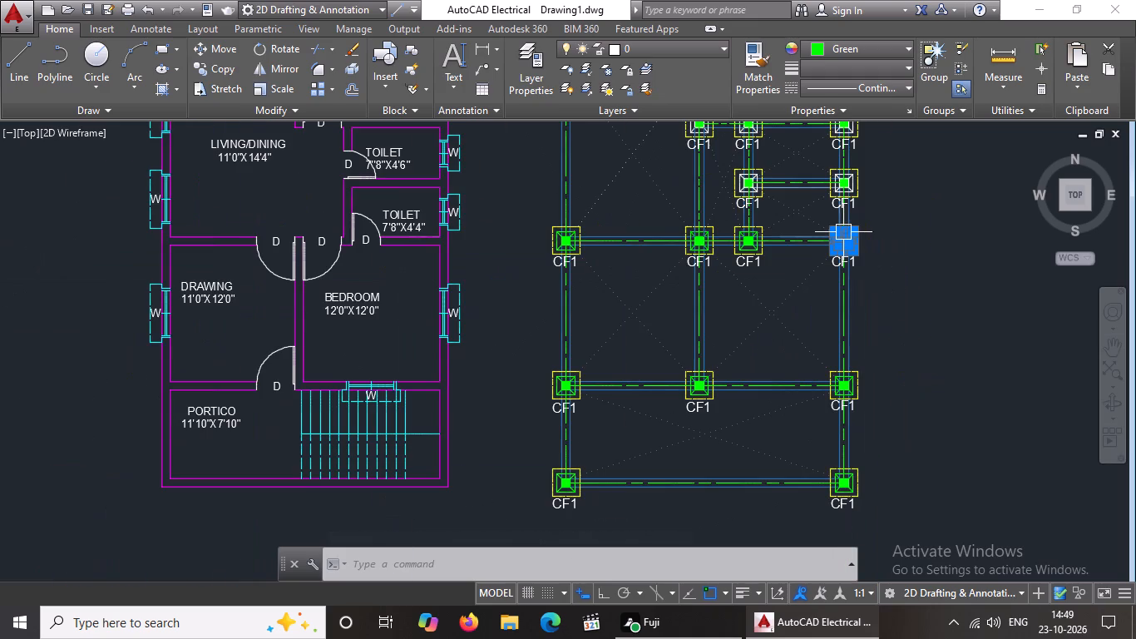
pyautogui.press('Escape')
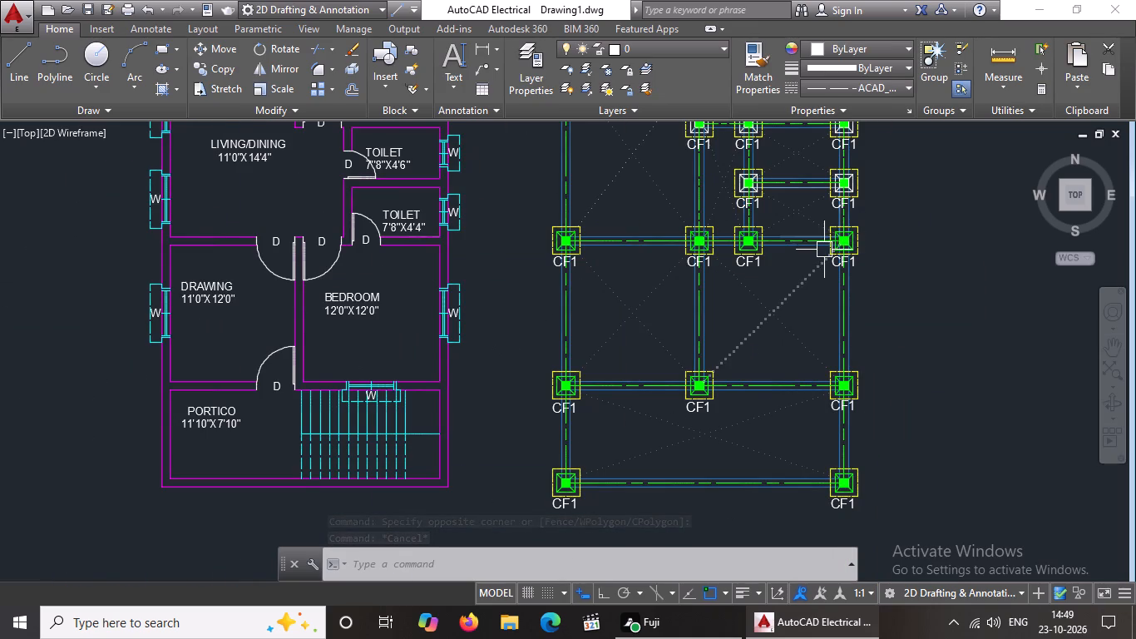
# Change the pedestal outlines and corner lines of the east footing in the fourth row from the bottom to Green.
pyautogui.scroll(-1, 763, 267)
pyautogui.moveTo(782, 242); pyautogui.dragTo(763, 329, button='middle')
pyautogui.scroll(4, 777, 304)
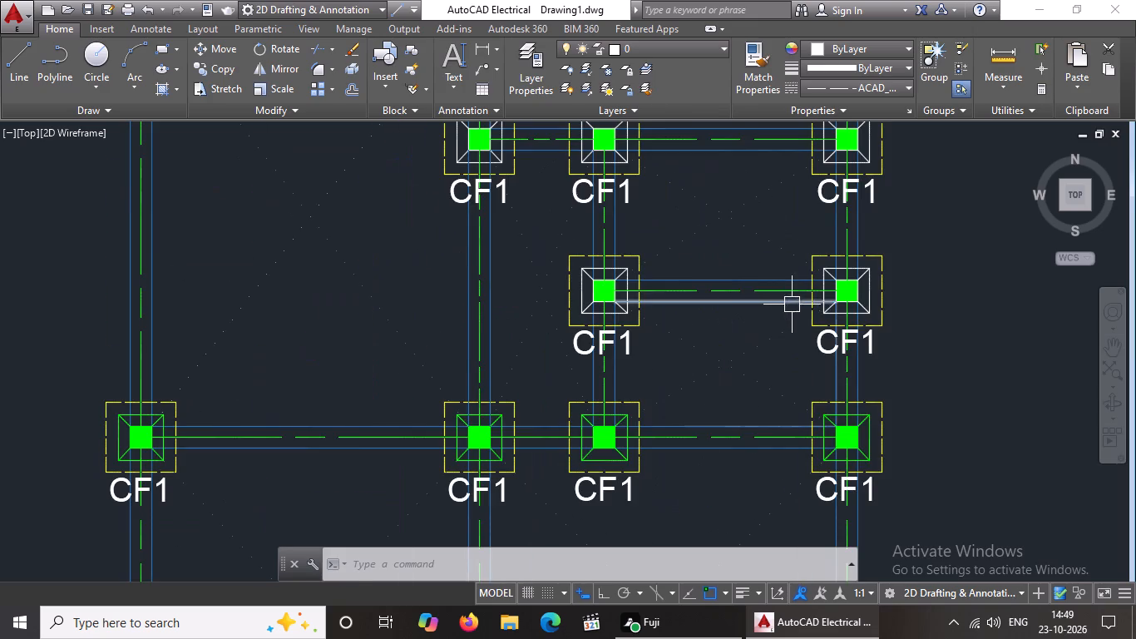
pyautogui.scroll(-3, 837, 307)
pyautogui.scroll(2, 842, 305)
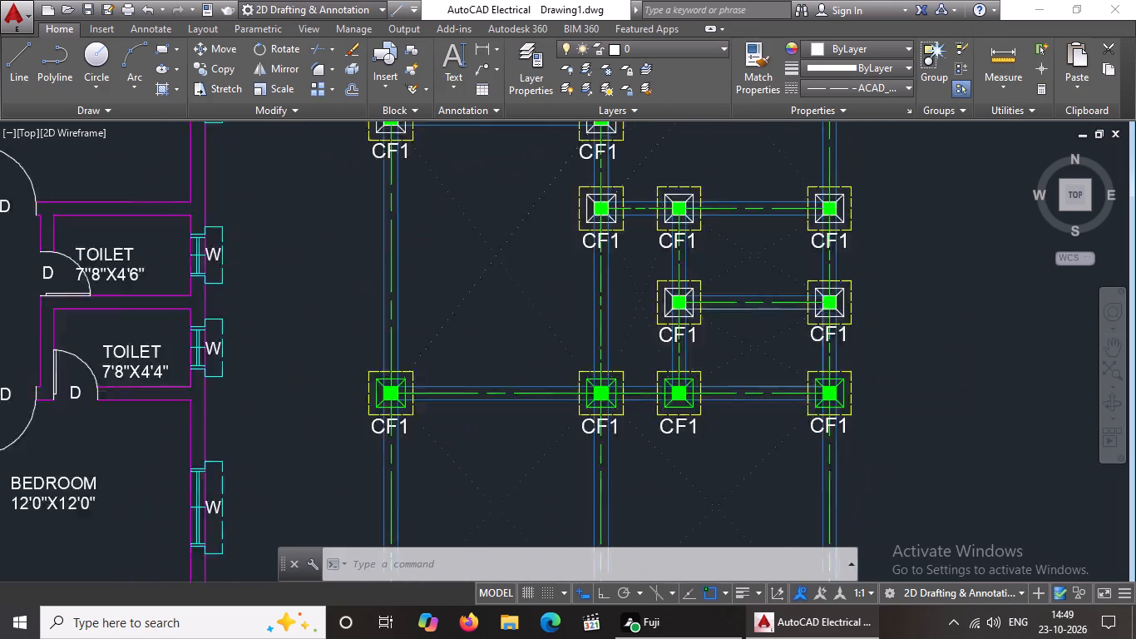
pyautogui.scroll(4, 842, 305)
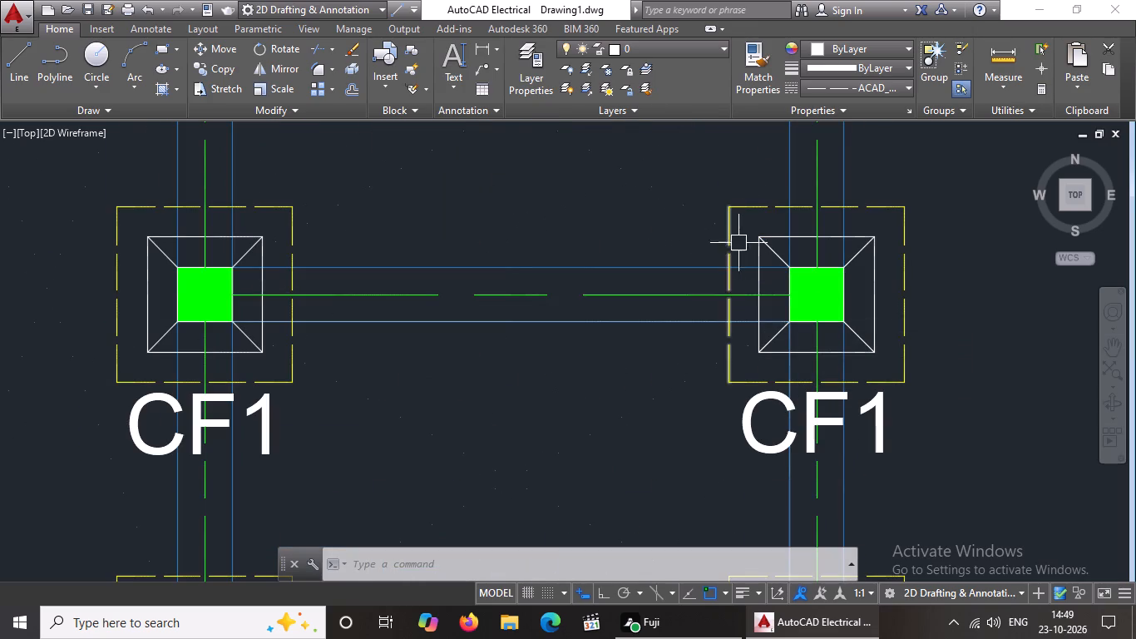
pyautogui.click(752, 225)
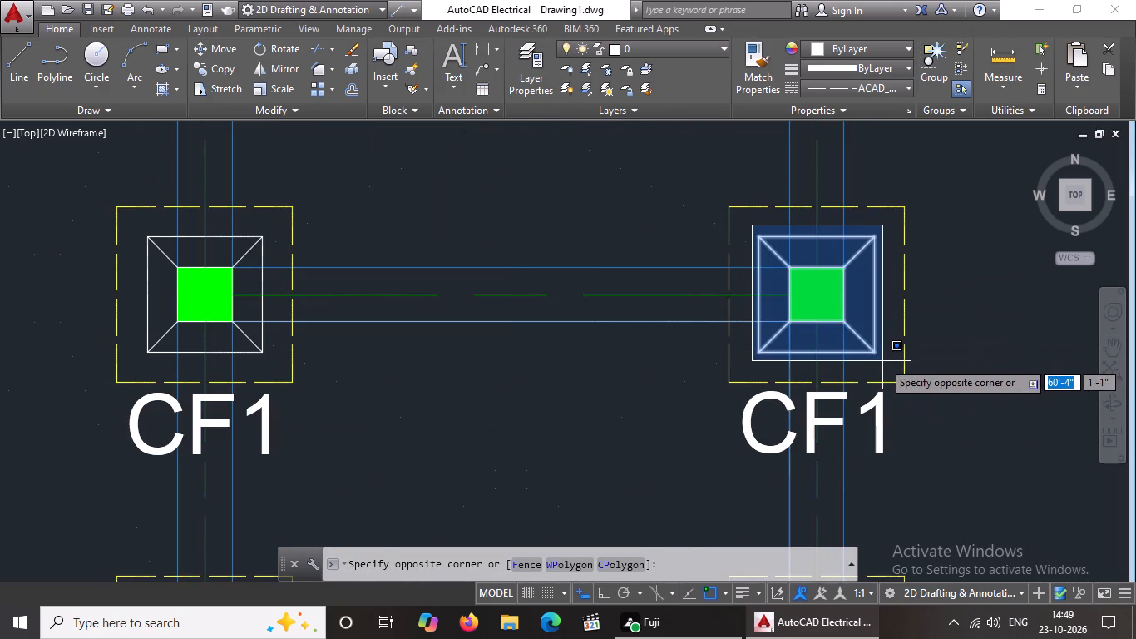
pyautogui.click(882, 361)
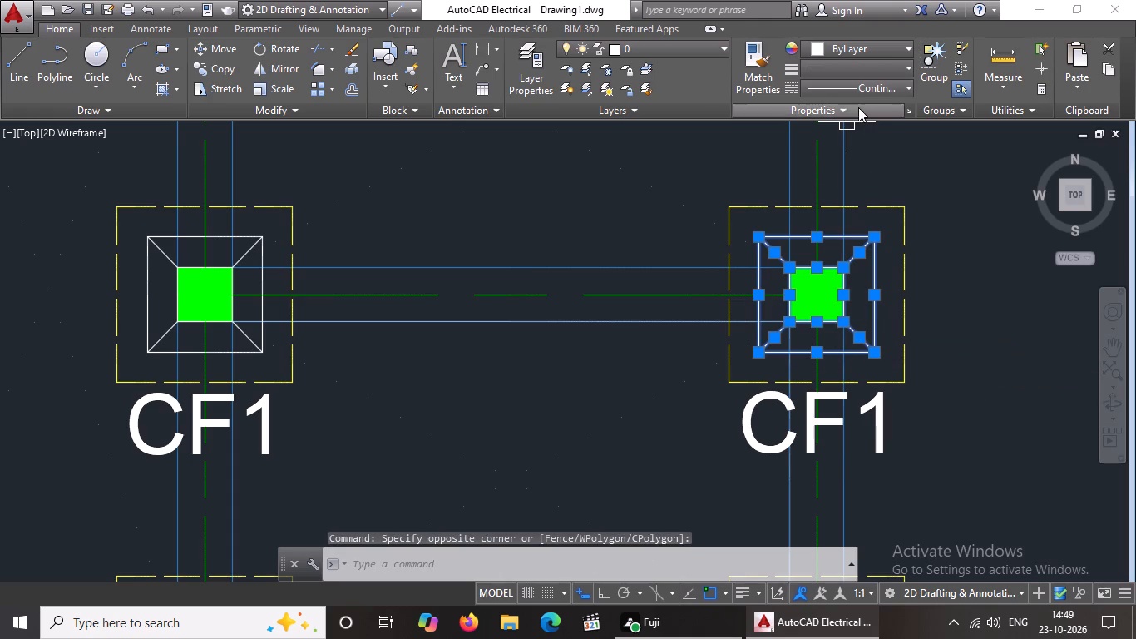
pyautogui.click(860, 42)
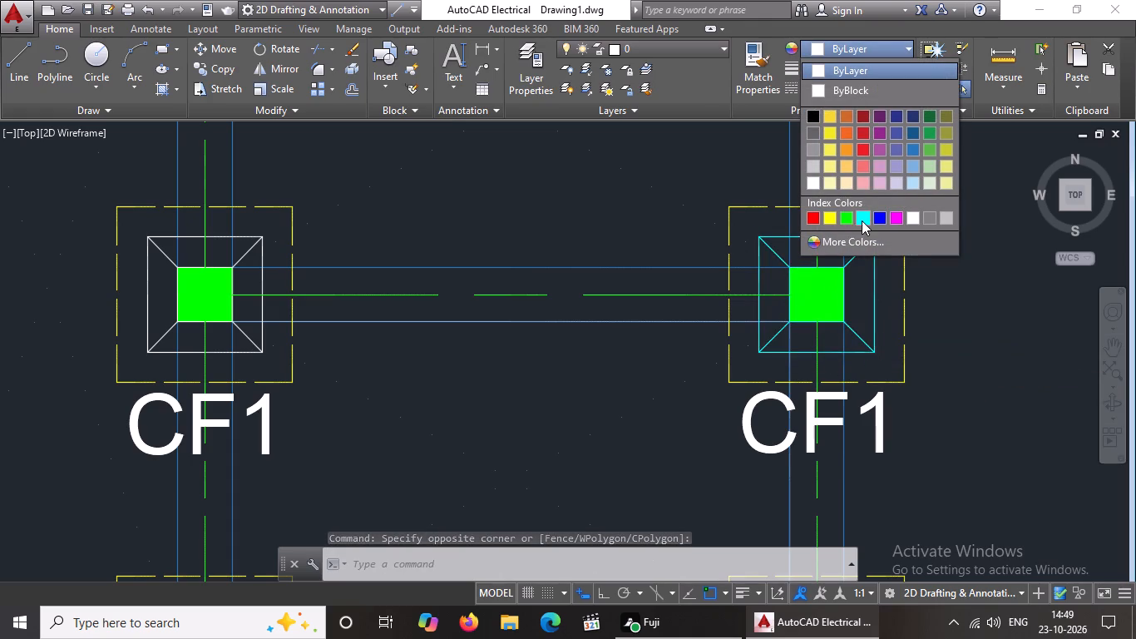
pyautogui.click(852, 220)
pyautogui.press('Escape')
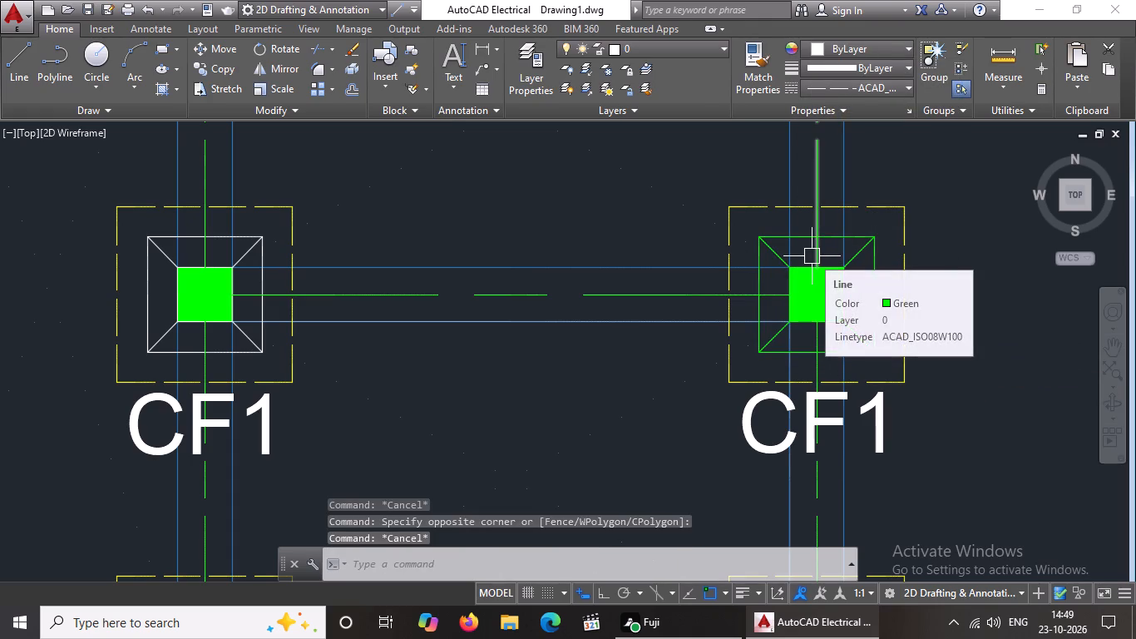
# Change the pedestal outlines, corner lines and column fill of the west footing in the fourth row from the bottom to Green.
pyautogui.scroll(-2, 742, 299)
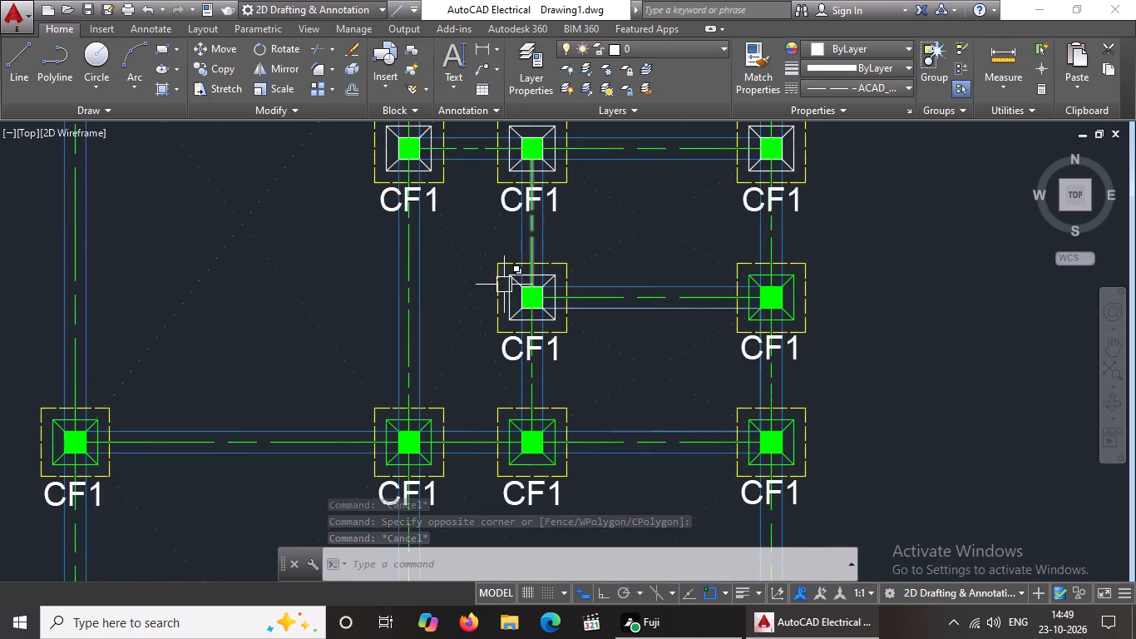
pyautogui.scroll(3, 517, 282)
pyautogui.click(459, 240)
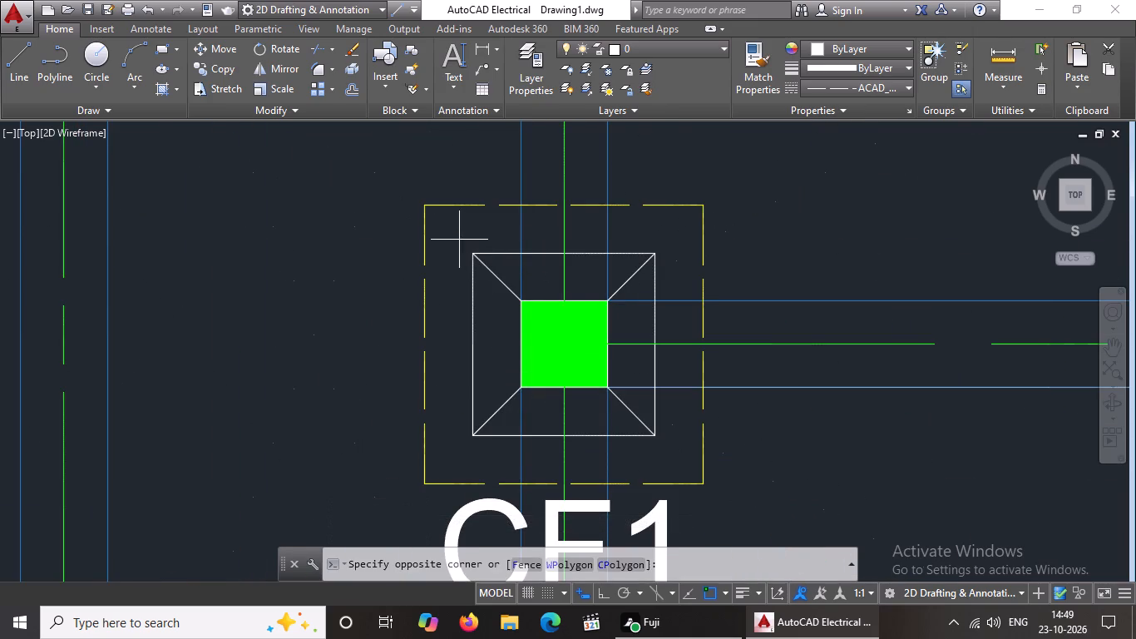
pyautogui.click(659, 445)
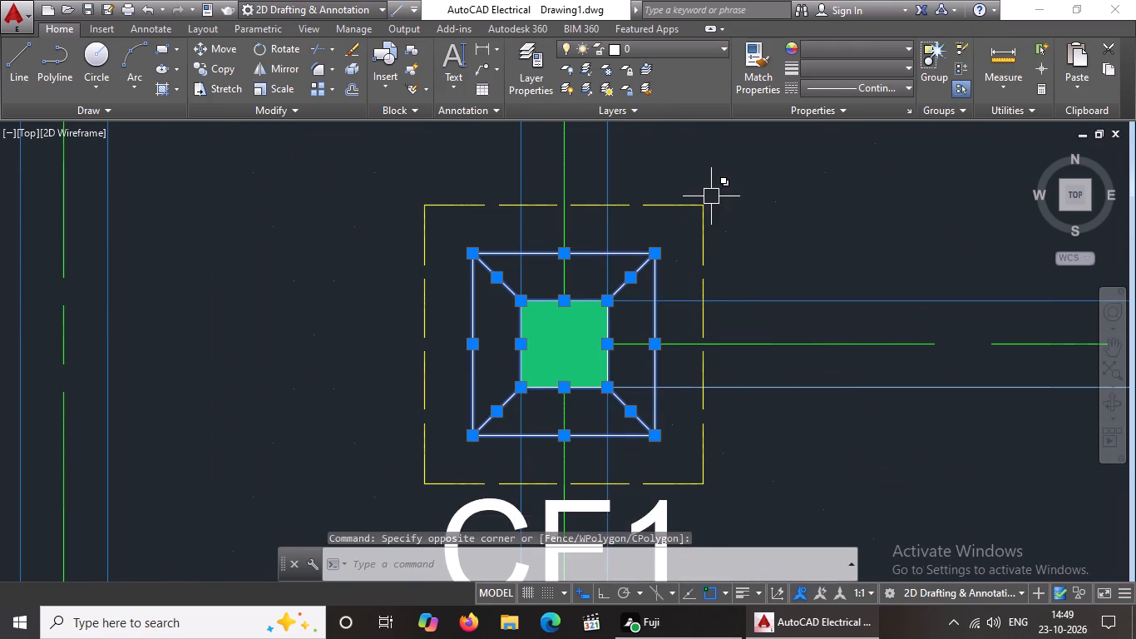
pyautogui.click(831, 56)
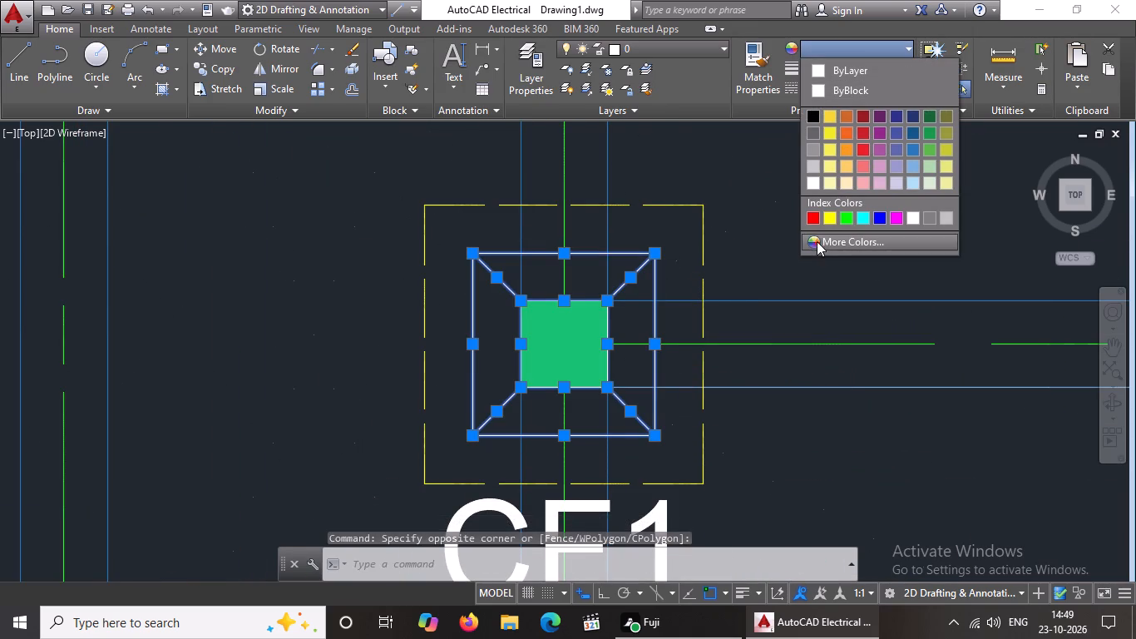
pyautogui.click(842, 218)
pyautogui.scroll(-5, 689, 329)
pyautogui.press('Escape')
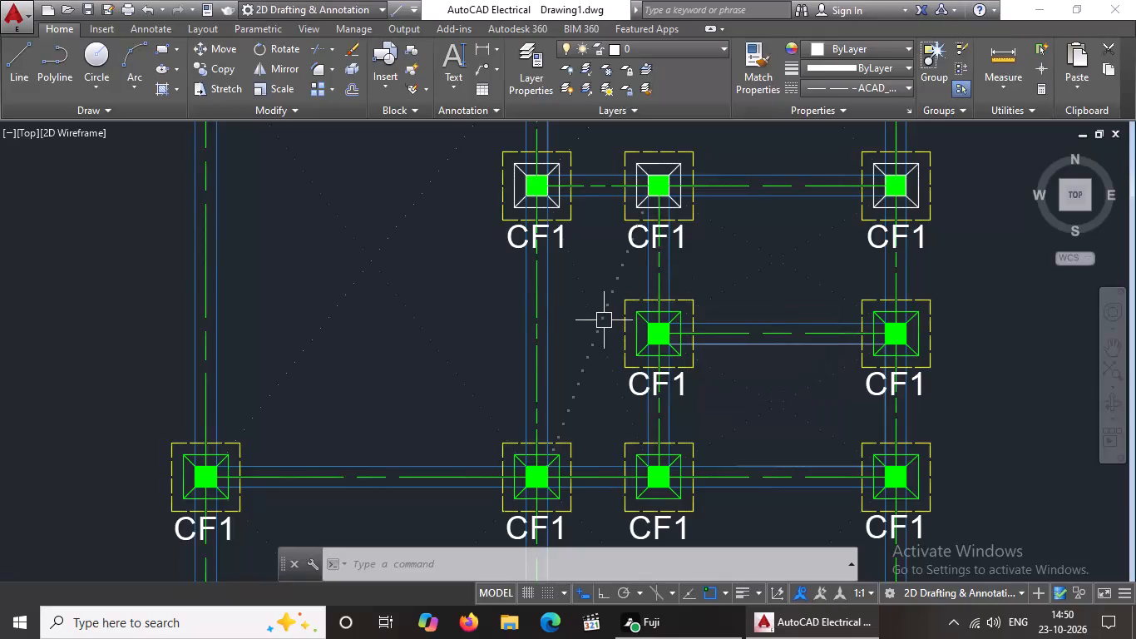
# Change the pedestal outlines and corner lines of the west footing in the fifth row from the bottom to Green.
pyautogui.scroll(-3, 604, 320)
pyautogui.scroll(1, 585, 322)
pyautogui.moveTo(583, 330); pyautogui.dragTo(574, 381, button='middle')
pyautogui.scroll(2, 622, 336)
pyautogui.scroll(2, 493, 288)
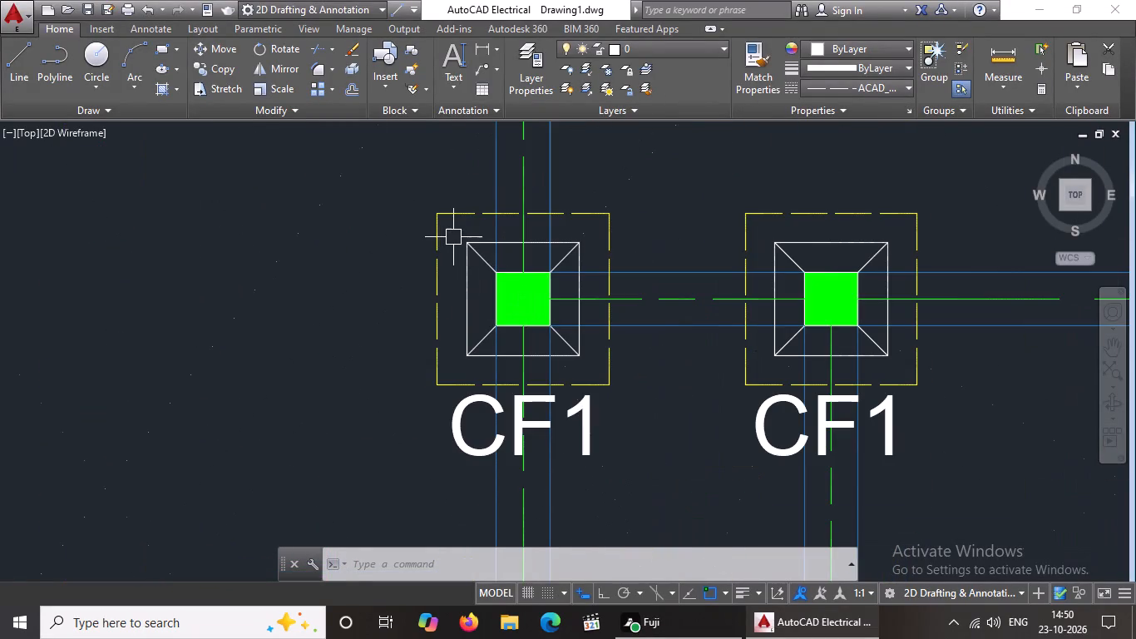
pyautogui.click(457, 234)
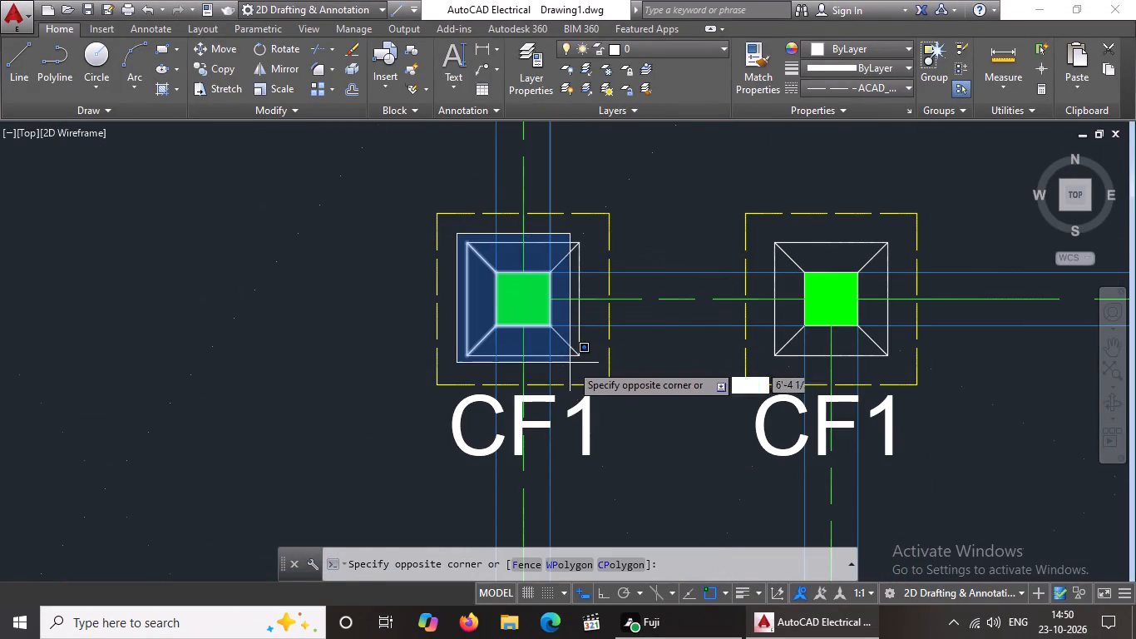
pyautogui.click(590, 361)
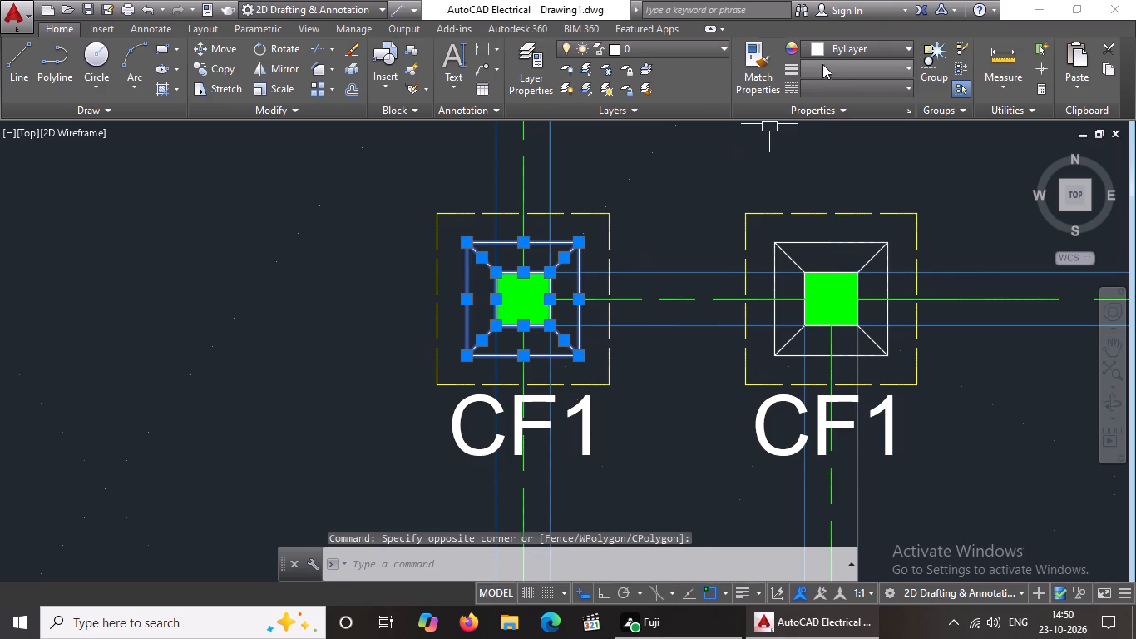
pyautogui.click(850, 50)
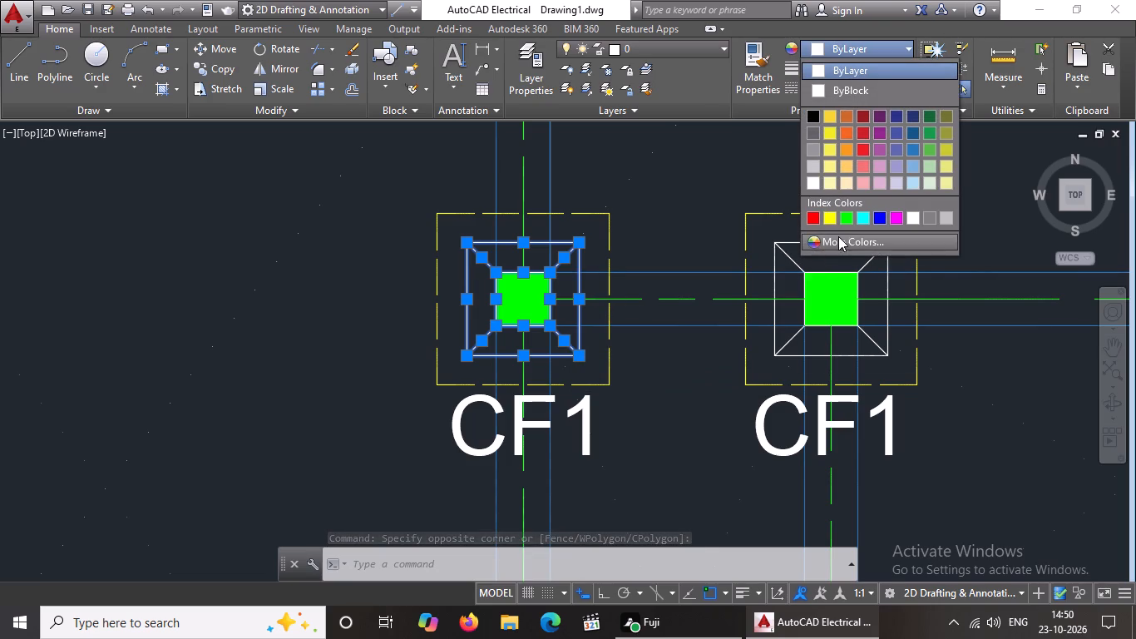
pyautogui.click(841, 215)
pyautogui.scroll(1, 609, 344)
pyautogui.press('Escape')
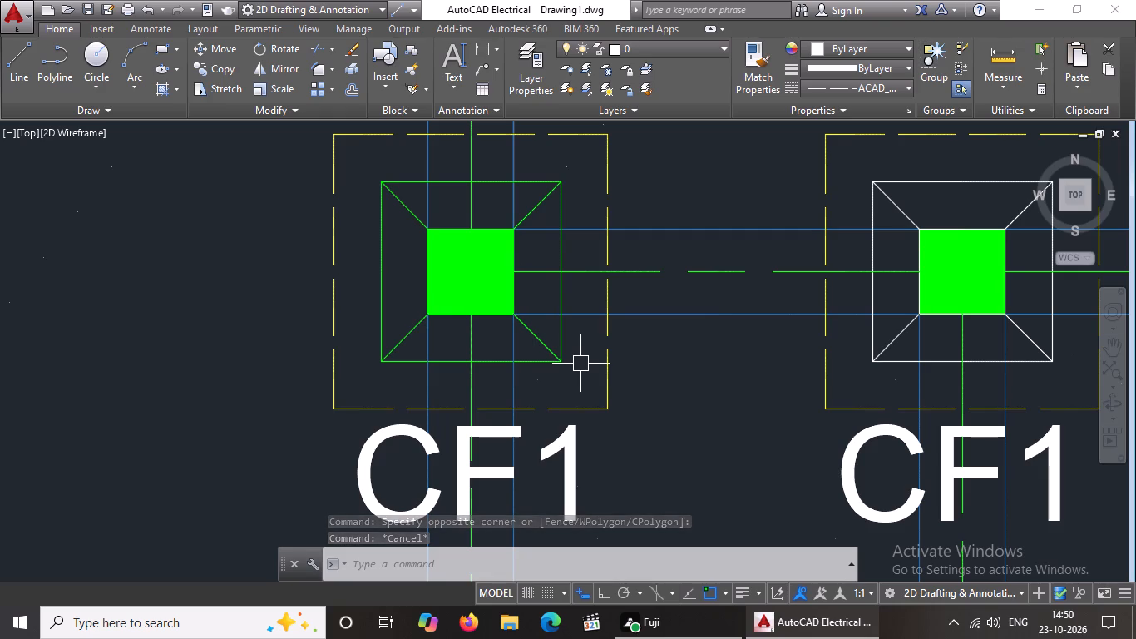
# Change the pedestal outlines, corner lines and column fill of the east footing in the sixth row from the bottom to Green.
pyautogui.scroll(-3, 583, 367)
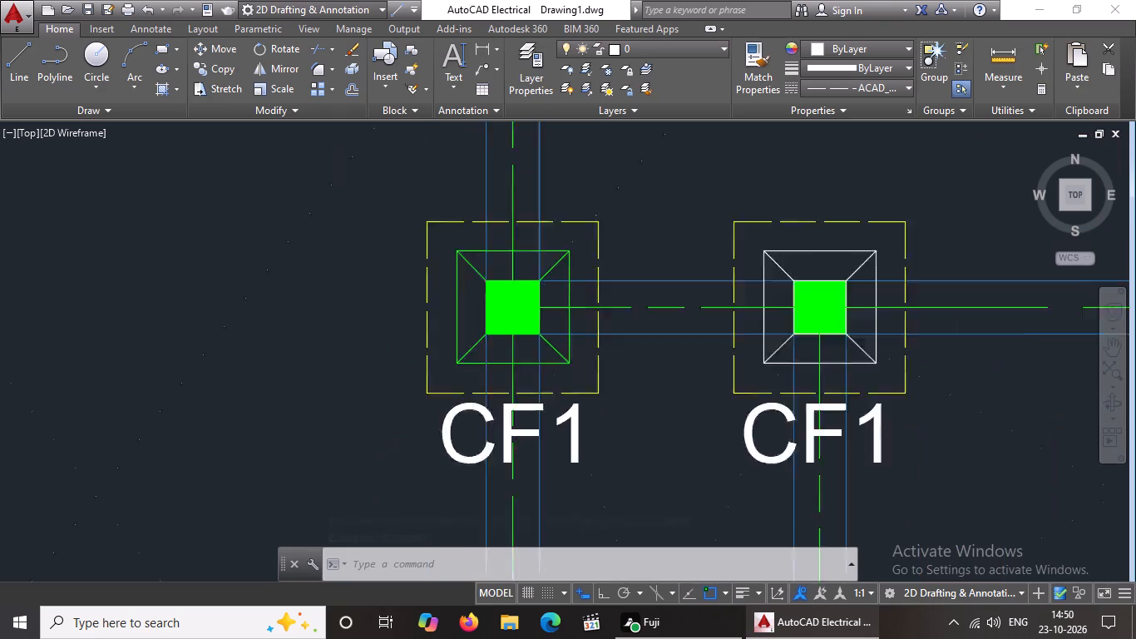
pyautogui.scroll(-1, 583, 367)
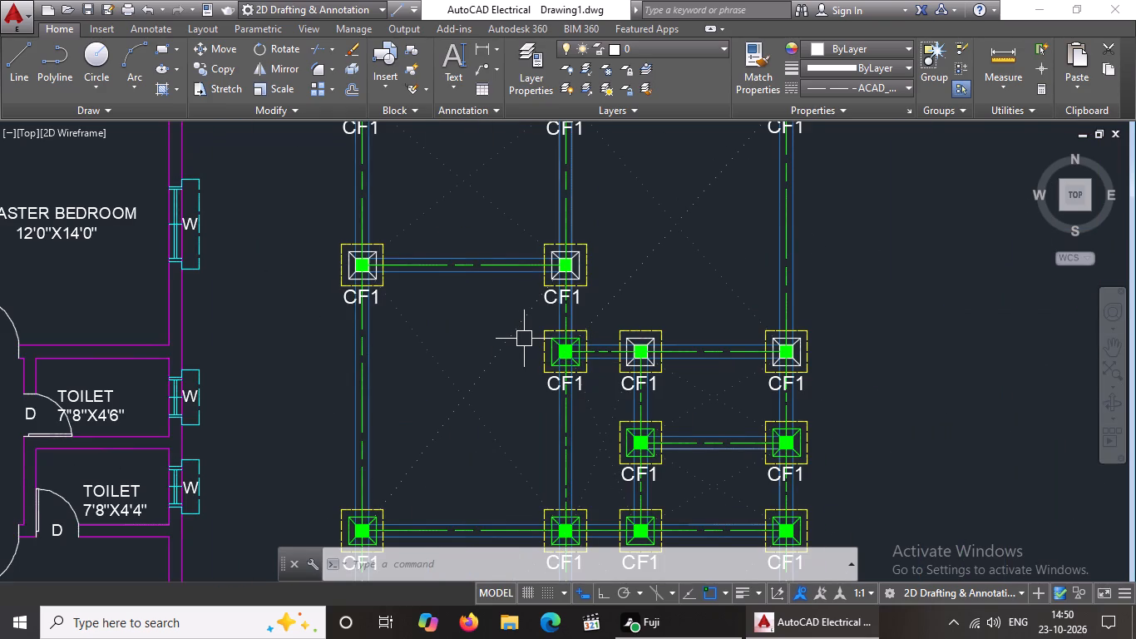
pyautogui.scroll(-1, 526, 336)
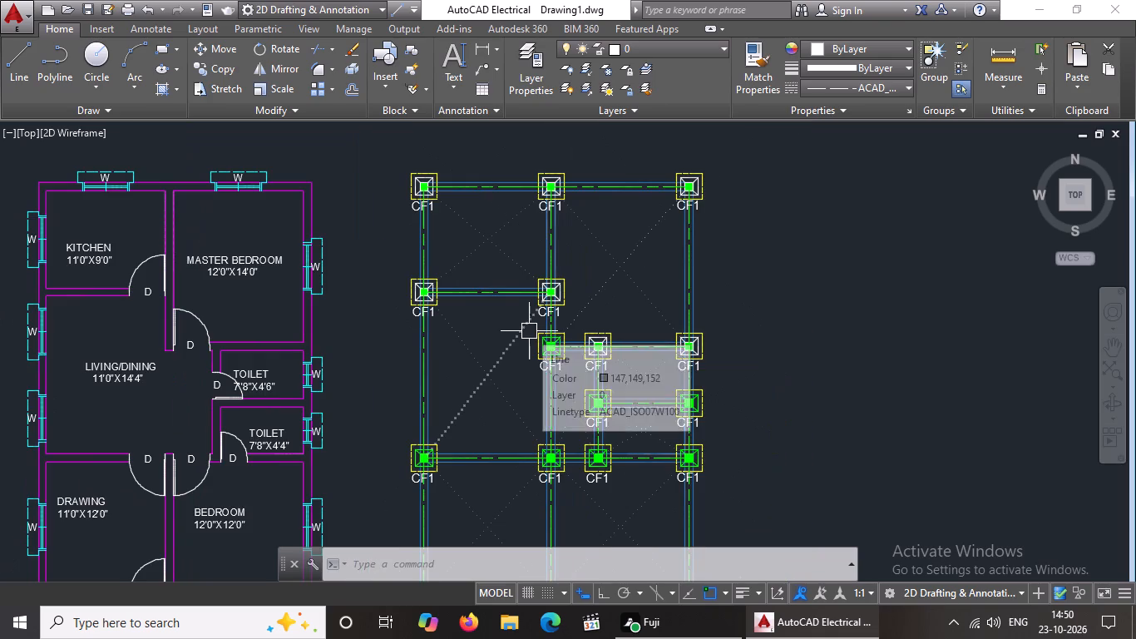
pyautogui.scroll(3, 561, 290)
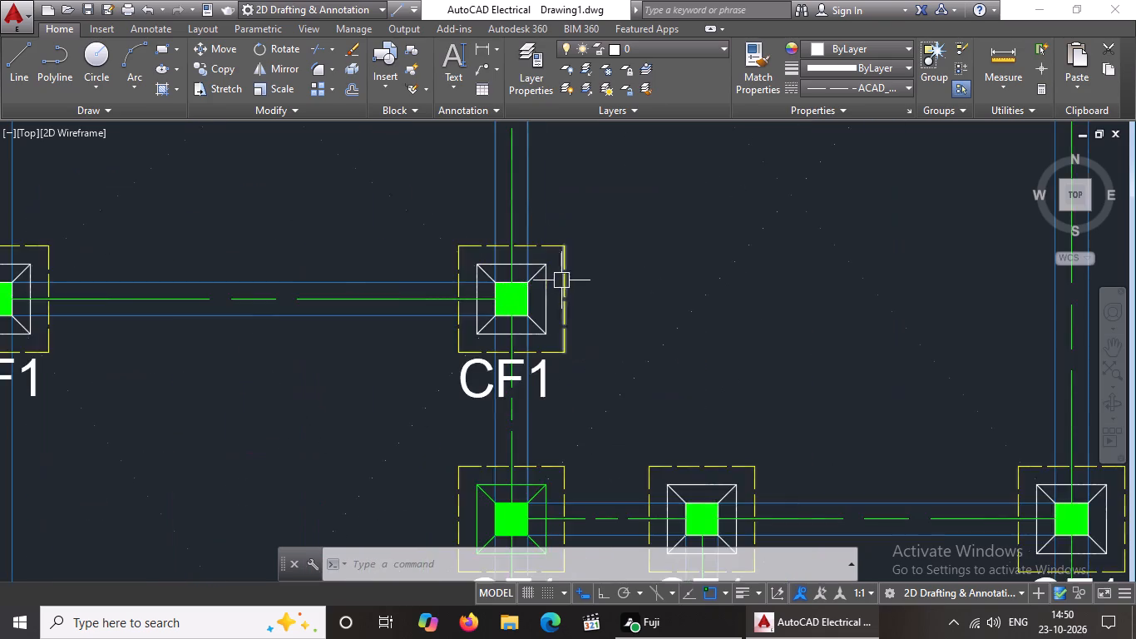
pyautogui.scroll(2, 521, 281)
pyautogui.click(385, 218)
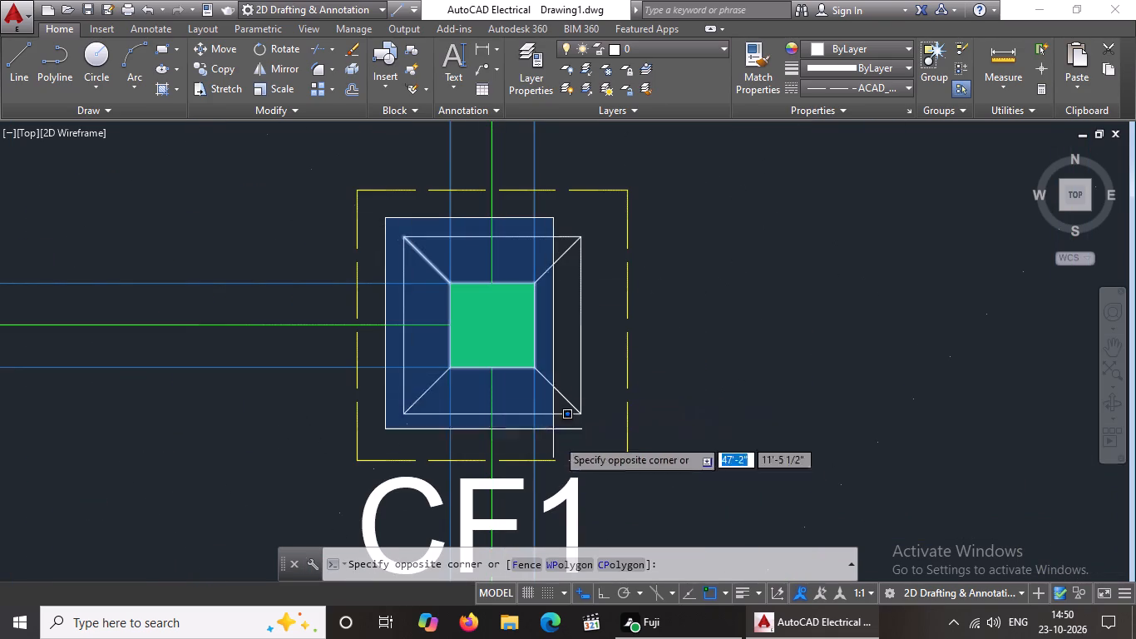
pyautogui.click(588, 434)
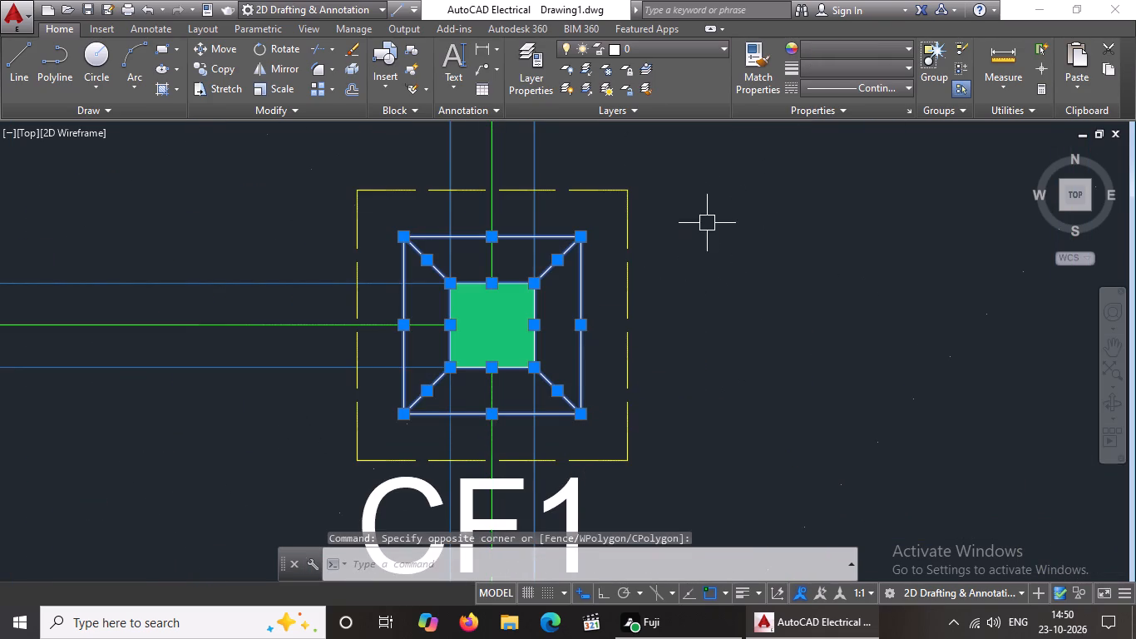
pyautogui.click(811, 40)
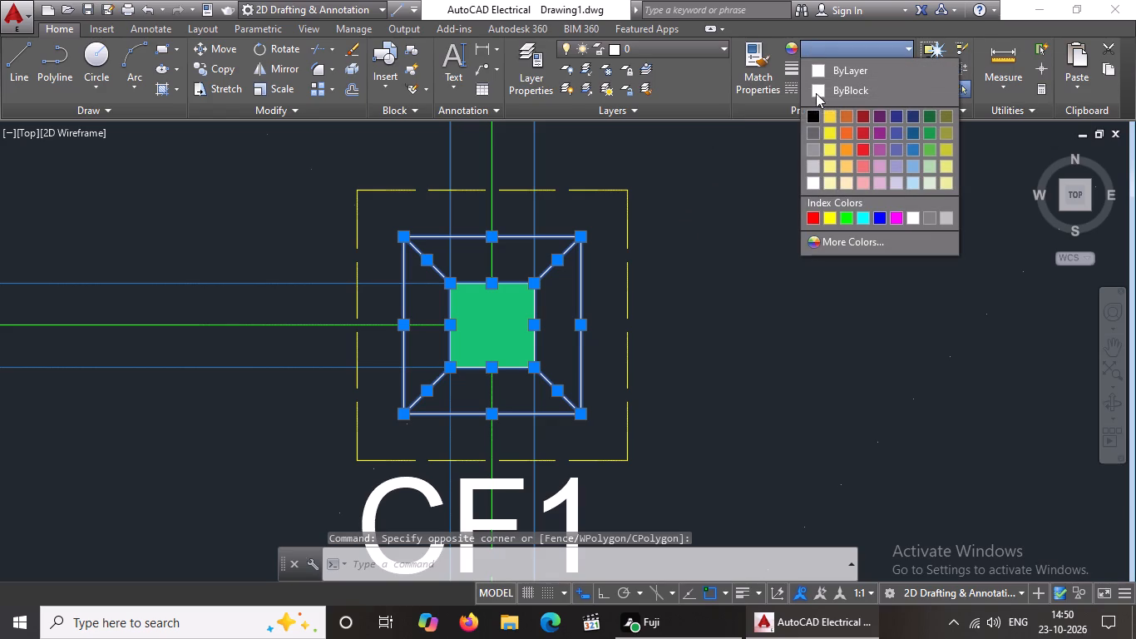
pyautogui.click(845, 218)
pyautogui.scroll(-3, 797, 309)
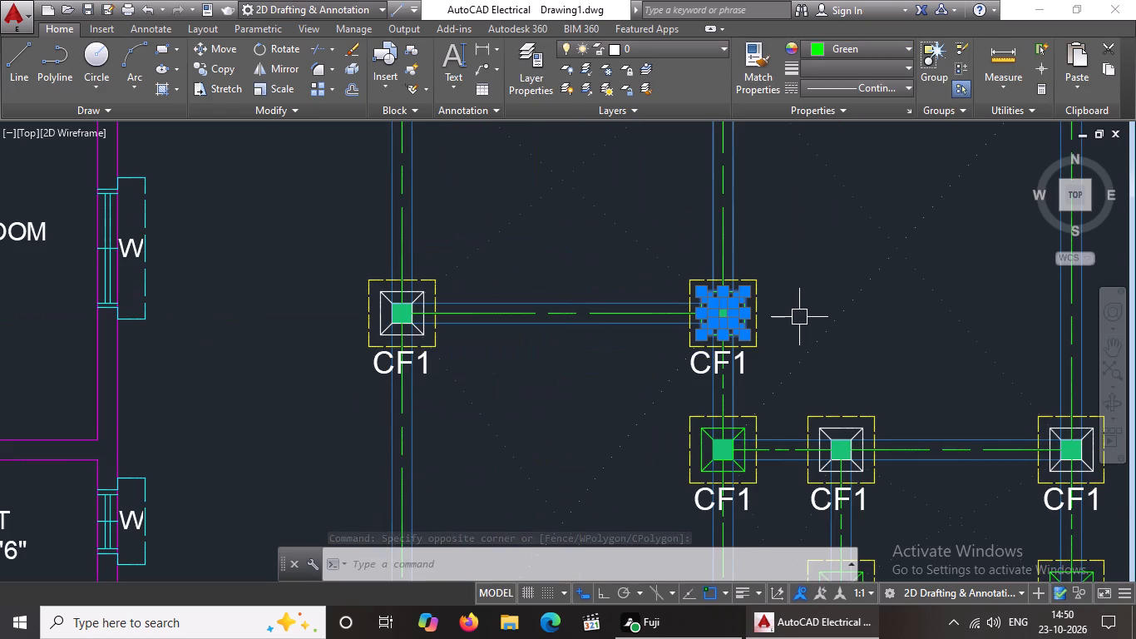
pyautogui.press('Escape')
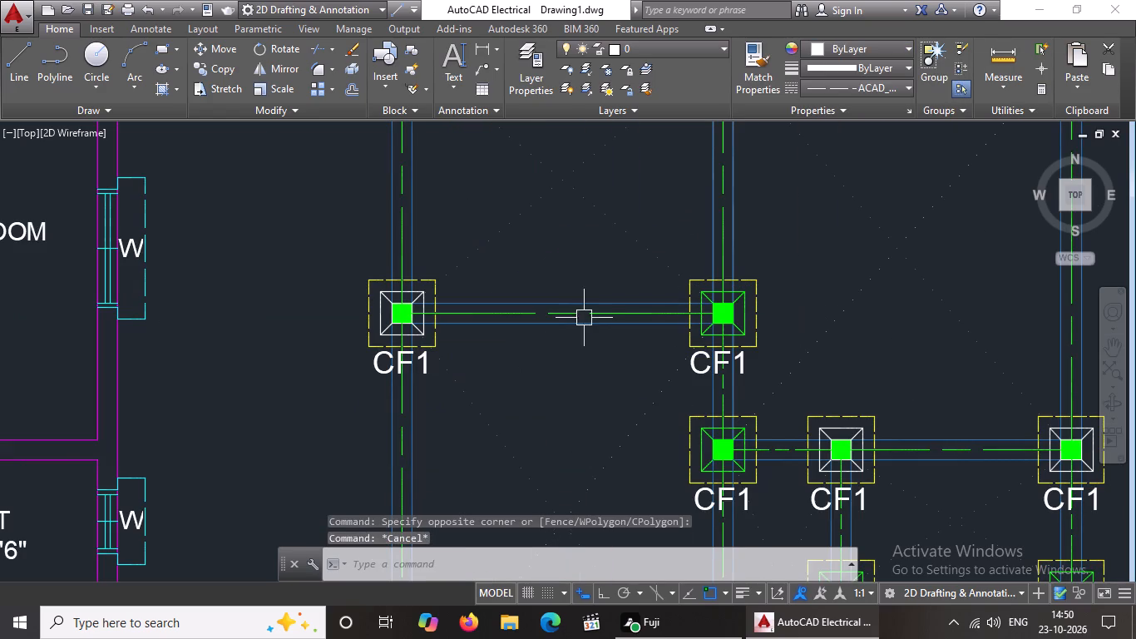
# Change the pedestal outlines, corner lines and column fill of the west footing in the sixth row from the bottom to Green.
pyautogui.scroll(3, 403, 314)
pyautogui.click(274, 206)
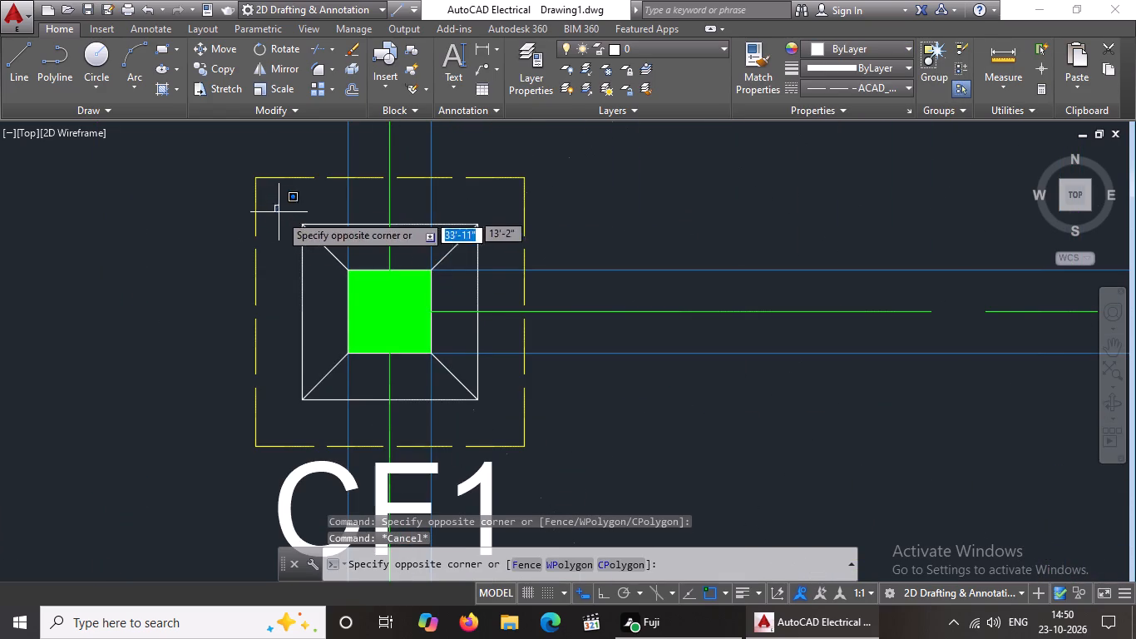
pyautogui.click(482, 414)
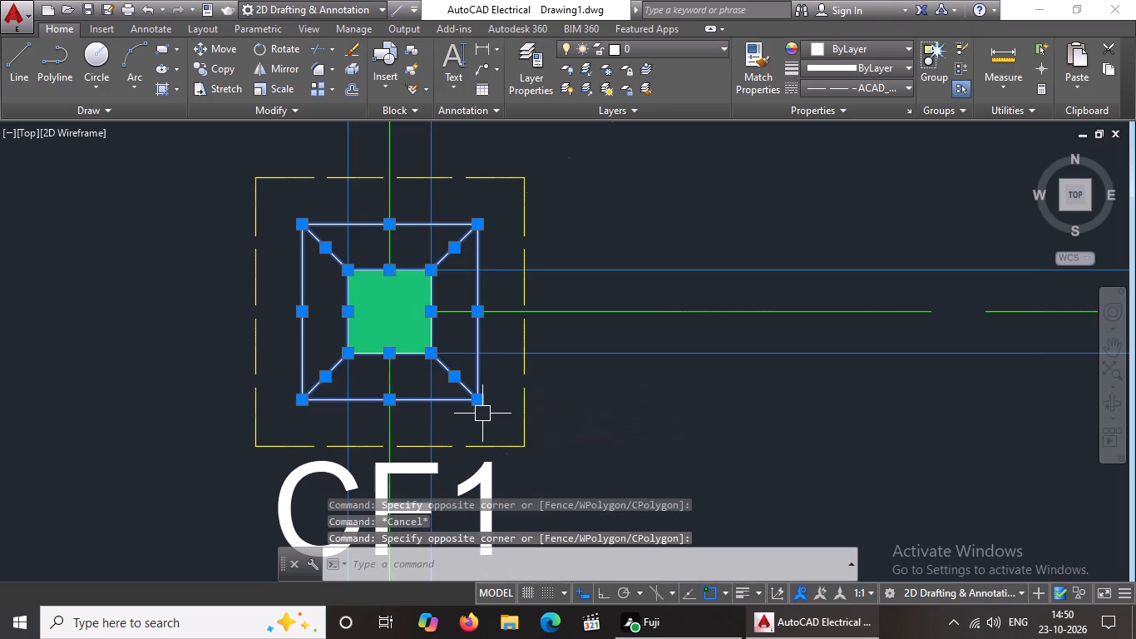
pyautogui.click(875, 46)
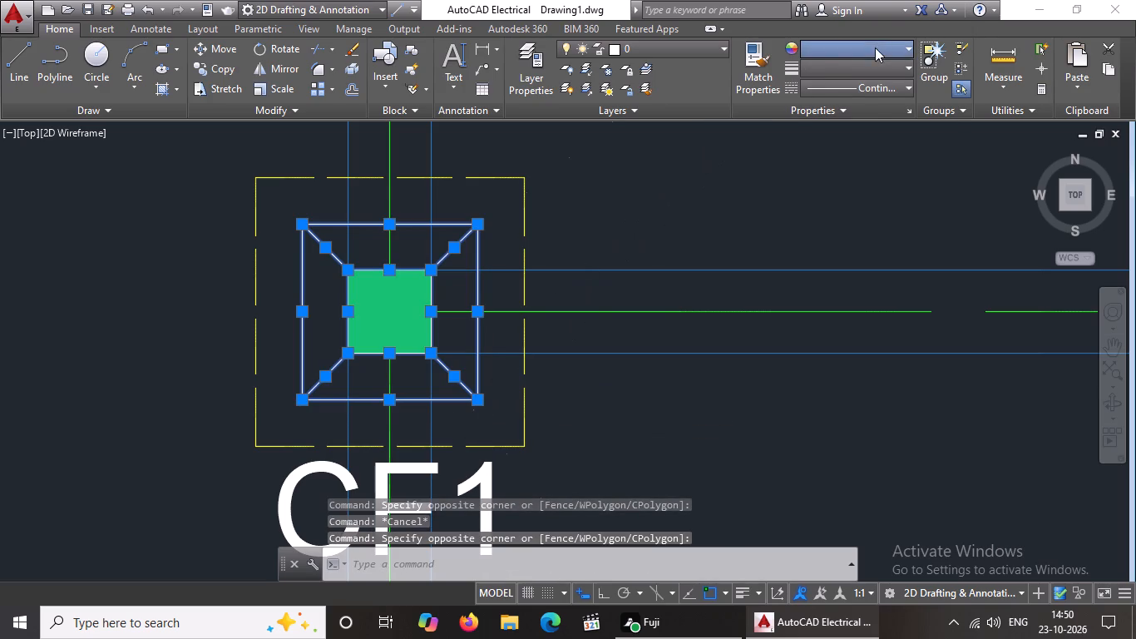
pyautogui.click(845, 216)
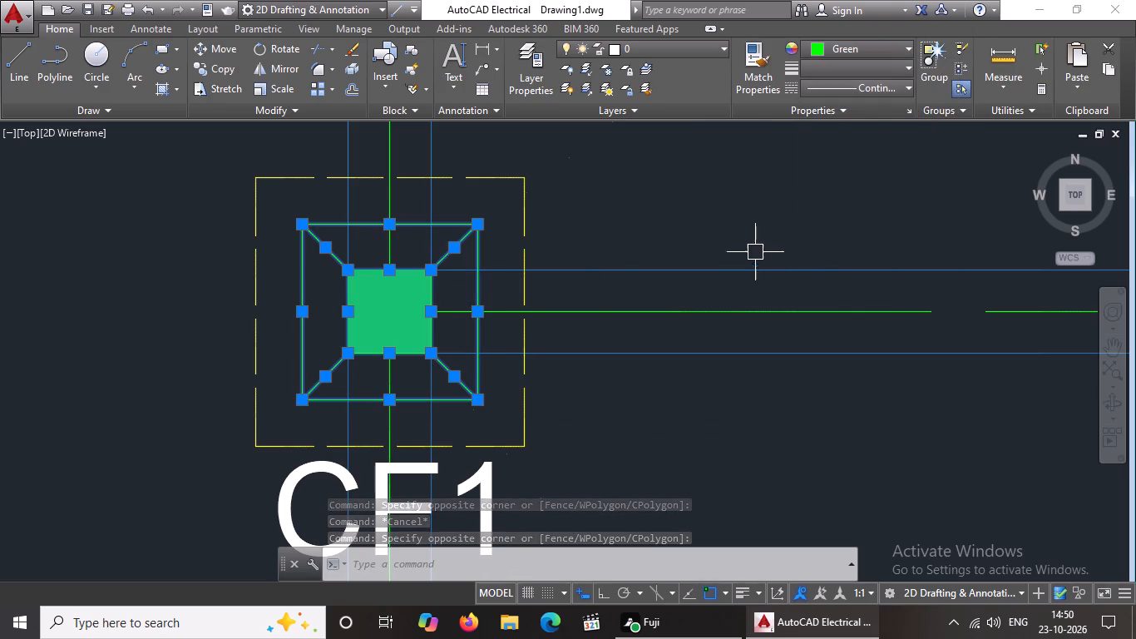
pyautogui.scroll(-7, 741, 260)
pyautogui.press('Escape')
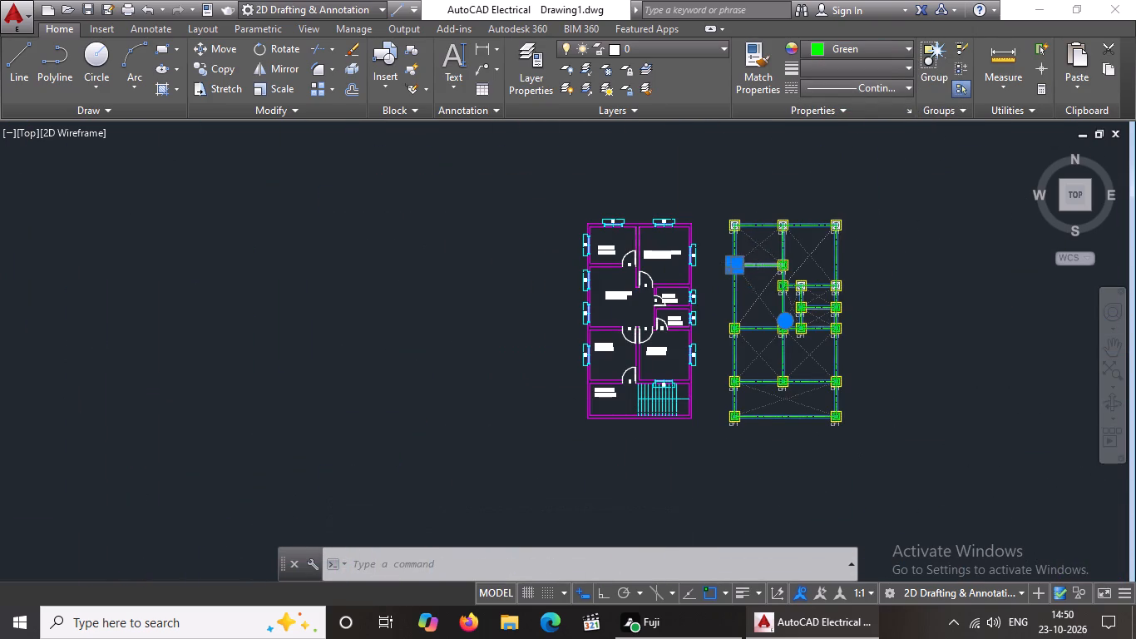
# Change the pedestal outlines, corner lines and column fill of the west footing in the northernmost row to Green.
pyautogui.scroll(3, 775, 232)
pyautogui.scroll(3, 605, 182)
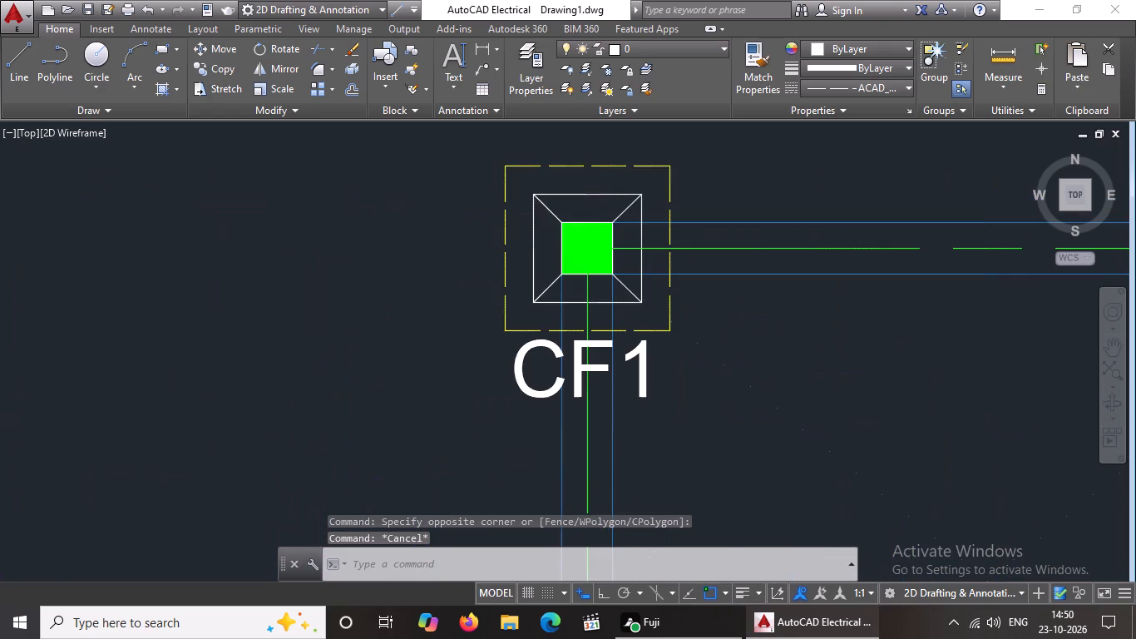
pyautogui.click(523, 183)
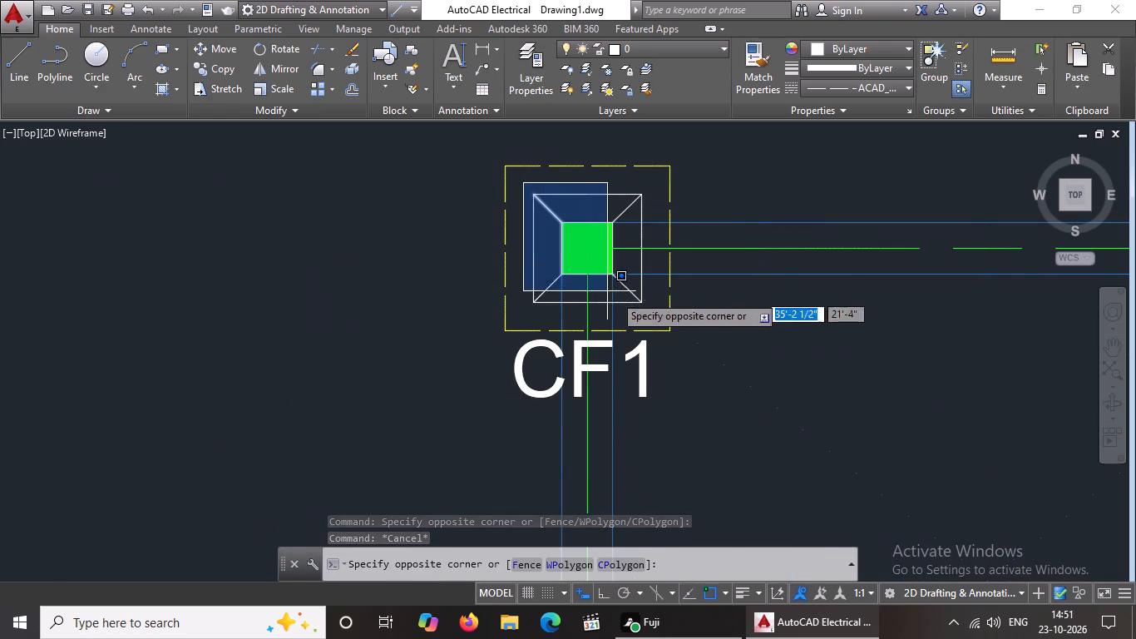
pyautogui.click(651, 315)
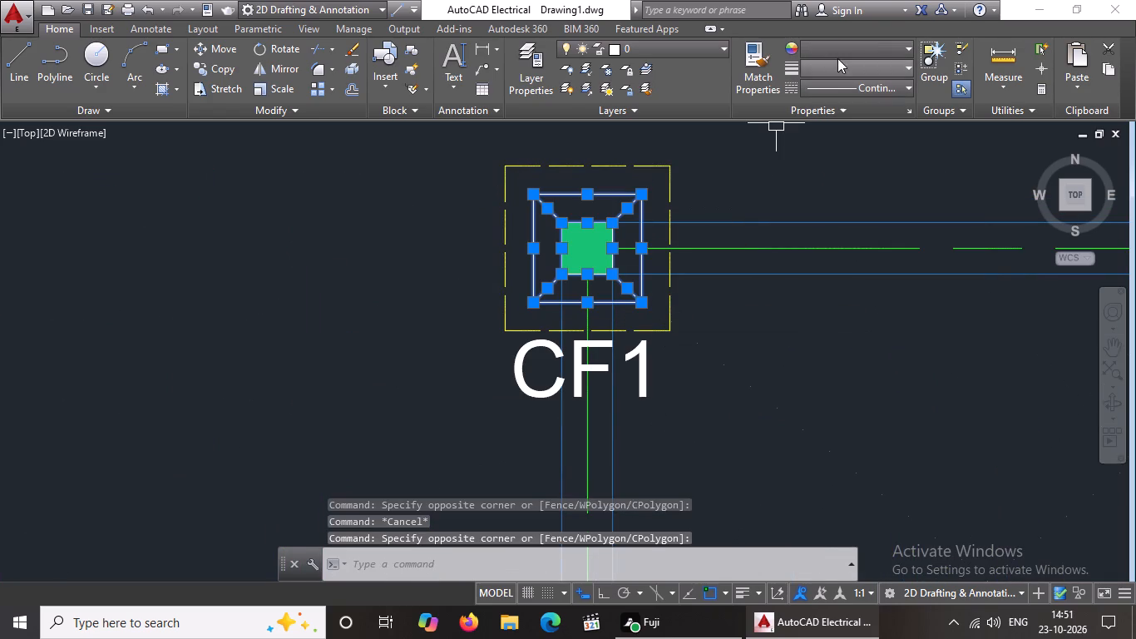
pyautogui.click(842, 48)
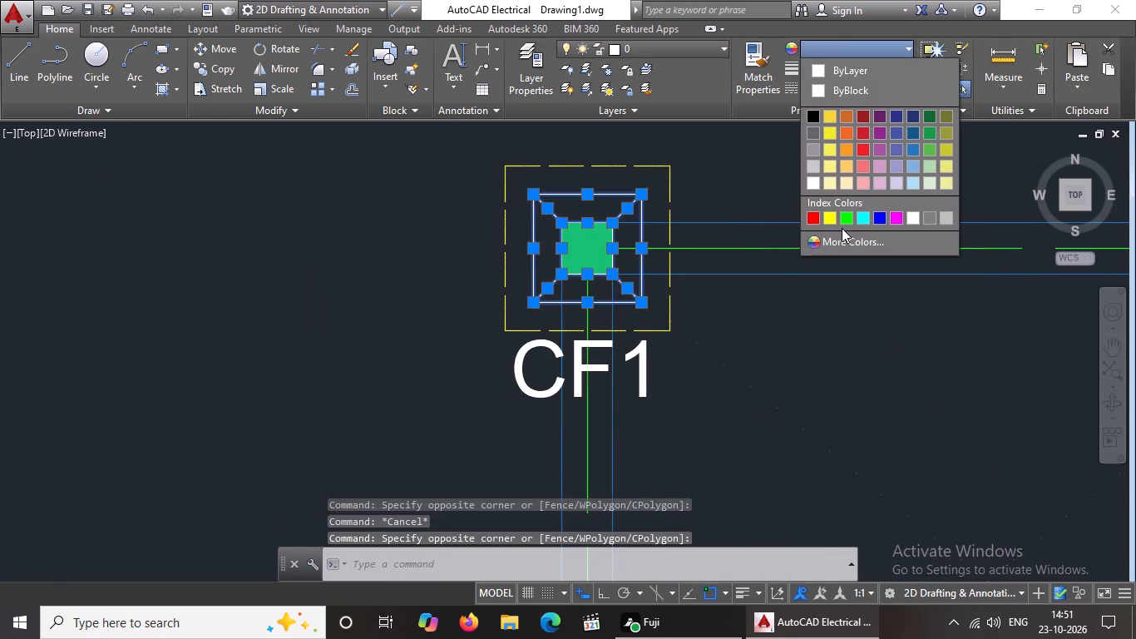
pyautogui.click(843, 218)
pyautogui.scroll(-5, 651, 236)
pyautogui.press('Escape')
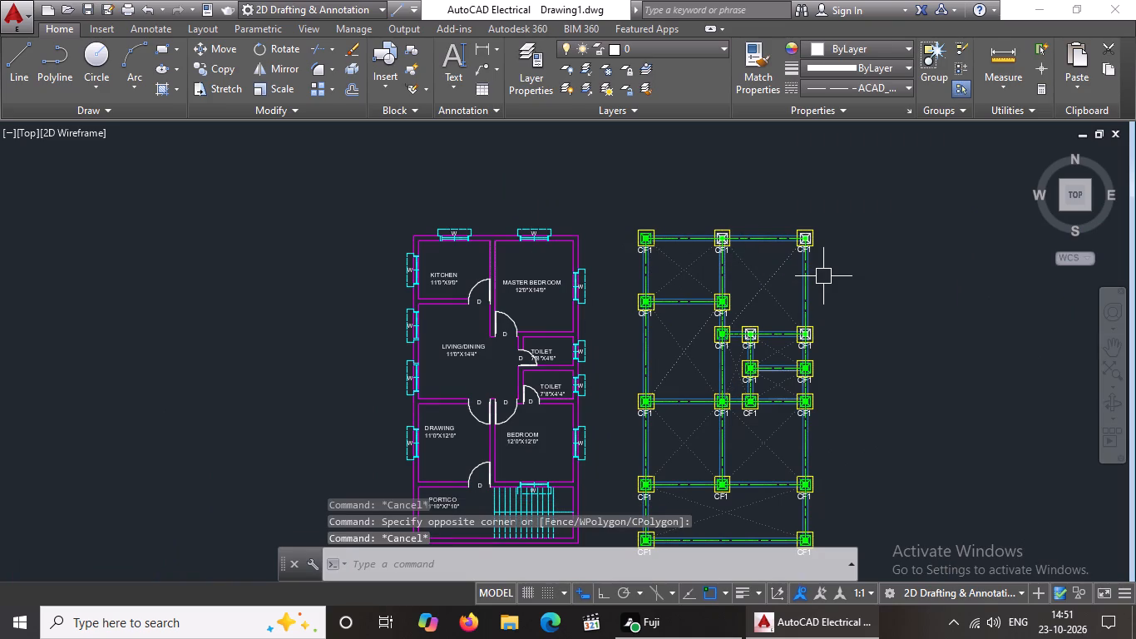
pyautogui.press('Escape')
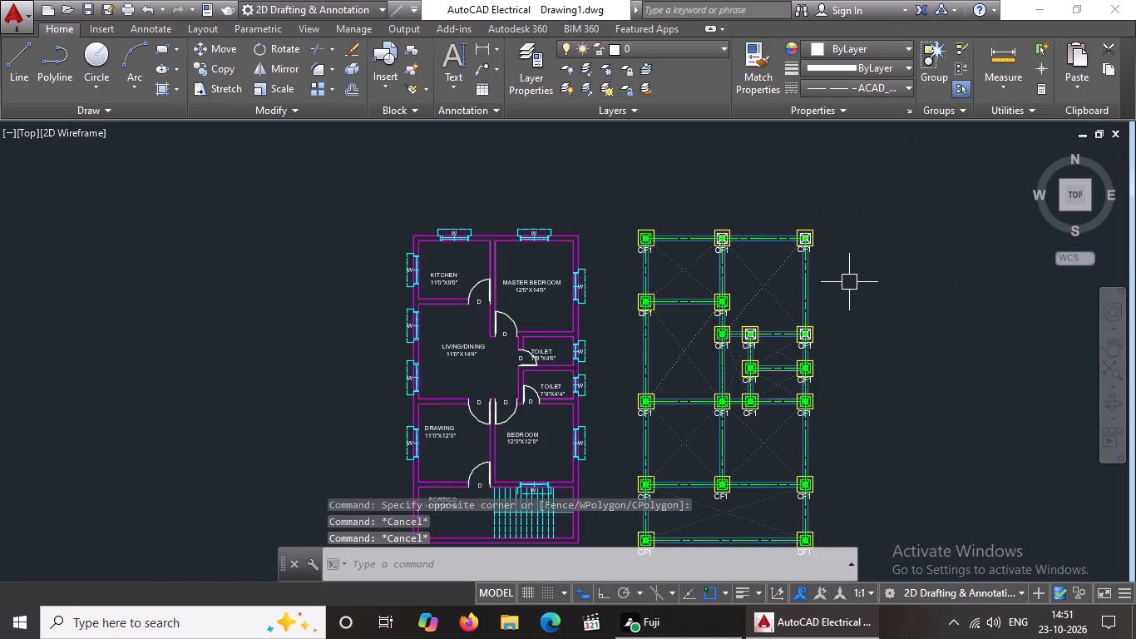
# Change the pedestal outlines and corner lines of the middle footing in the northernmost row to Green.
pyautogui.scroll(1, 729, 258)
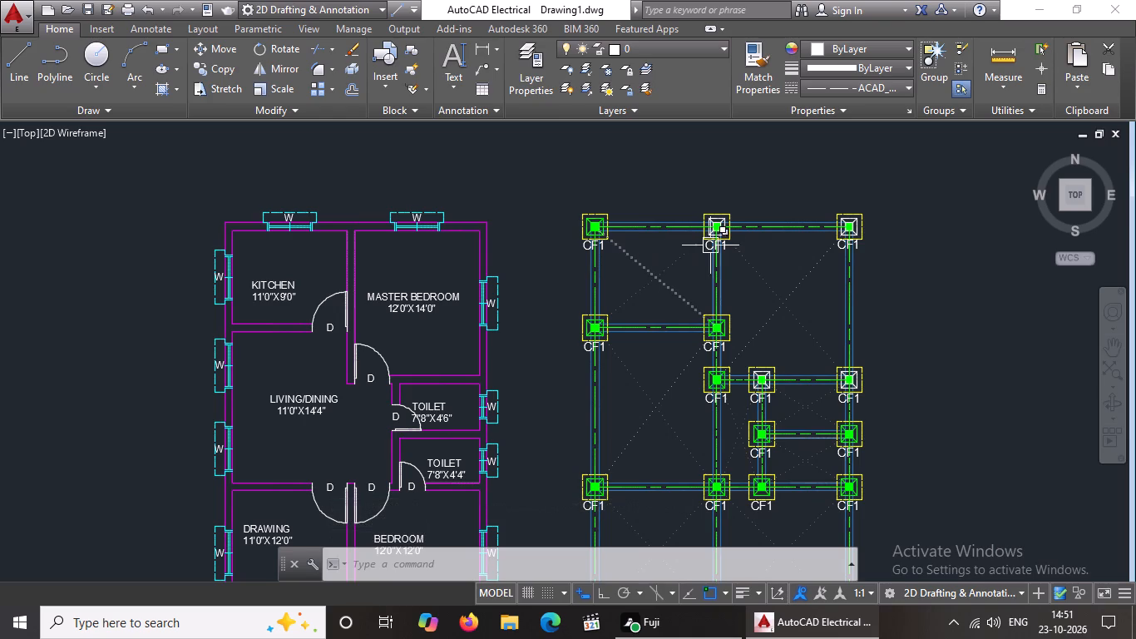
pyautogui.scroll(7, 716, 226)
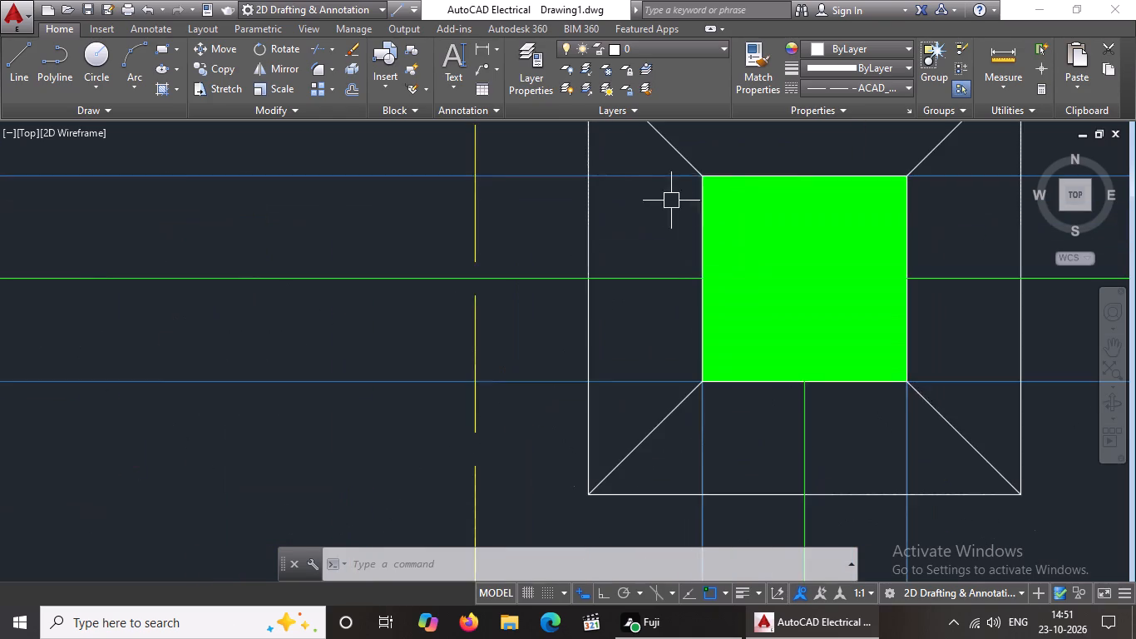
pyautogui.scroll(-4, 634, 175)
pyautogui.click(622, 163)
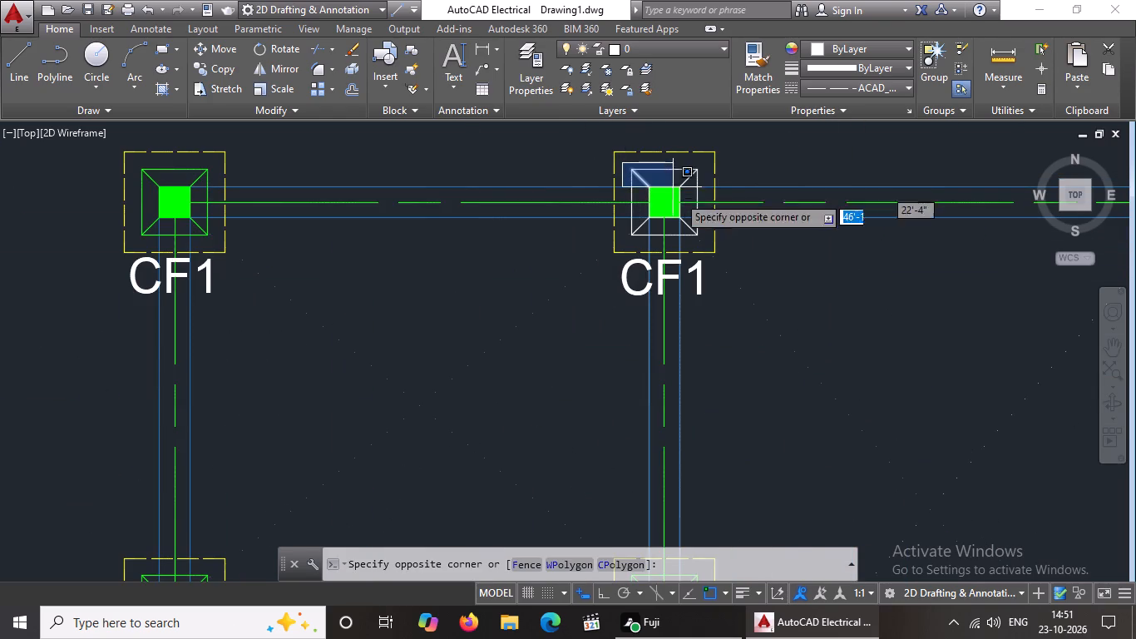
pyautogui.click(699, 244)
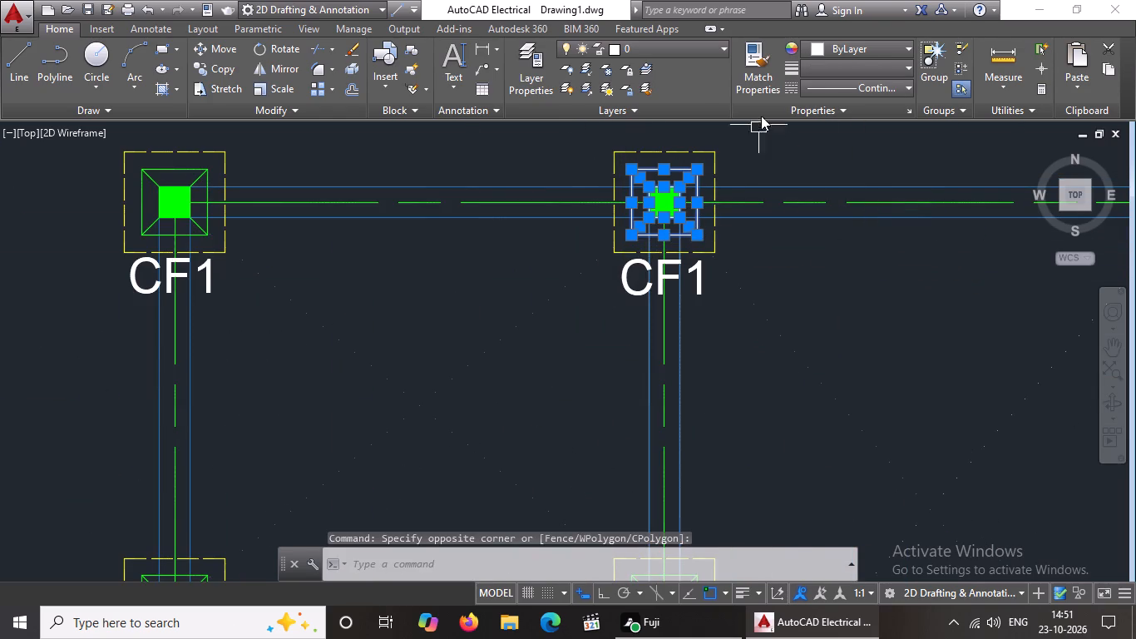
pyautogui.click(812, 45)
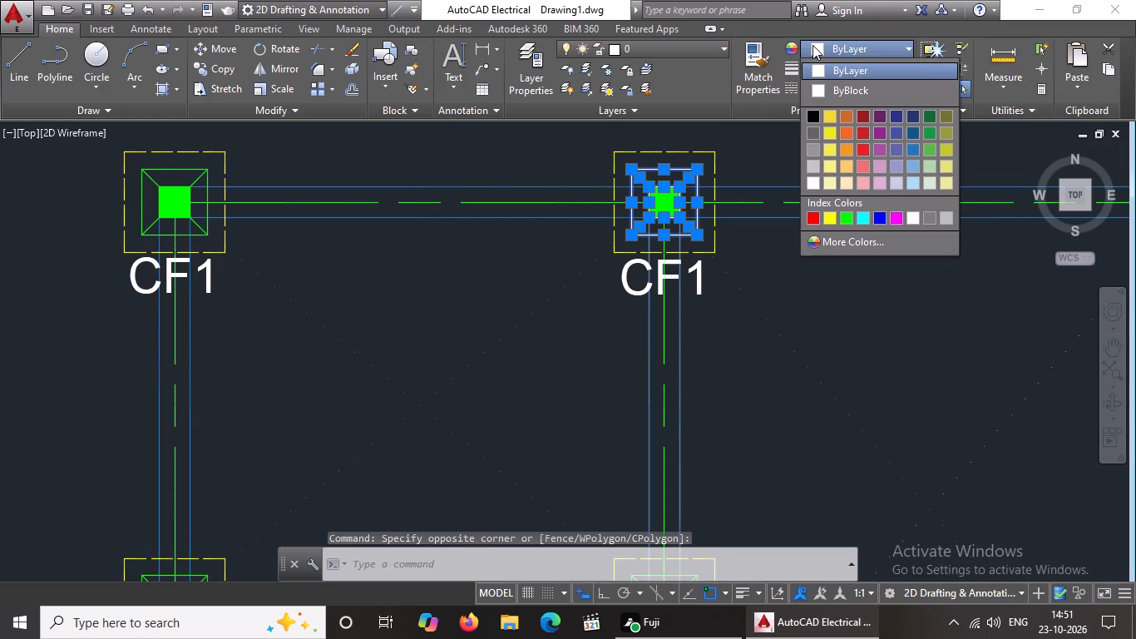
pyautogui.click(849, 218)
pyautogui.scroll(-4, 803, 239)
pyautogui.press('Escape')
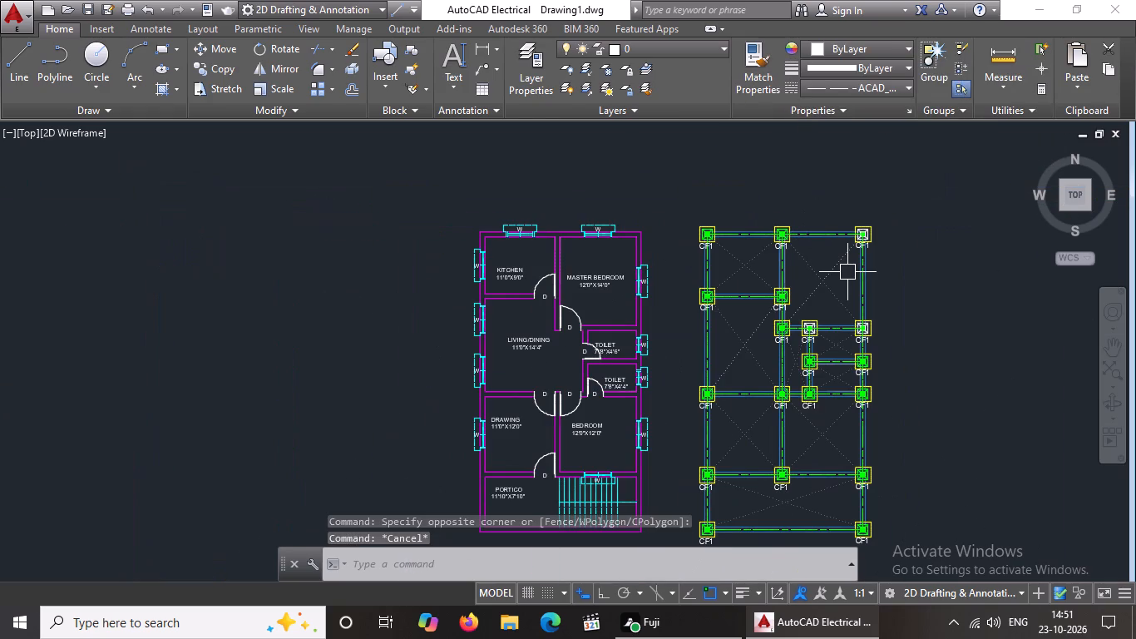
# Change the pedestal outlines and corner lines of the east footing in the northernmost row to Green.
pyautogui.scroll(3, 847, 225)
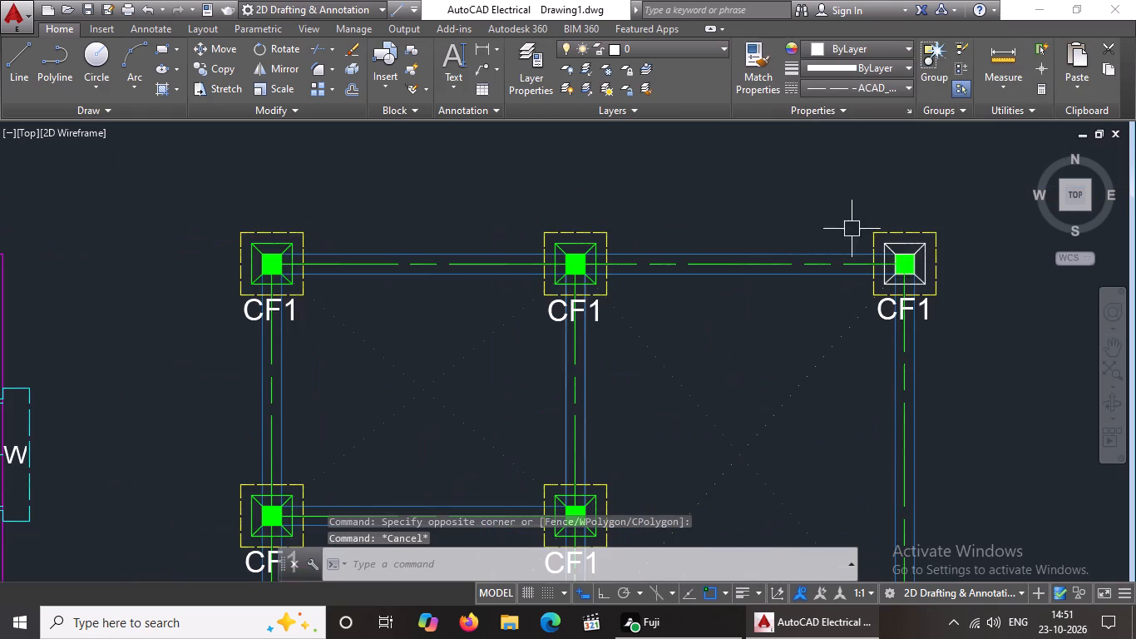
pyautogui.scroll(2, 933, 268)
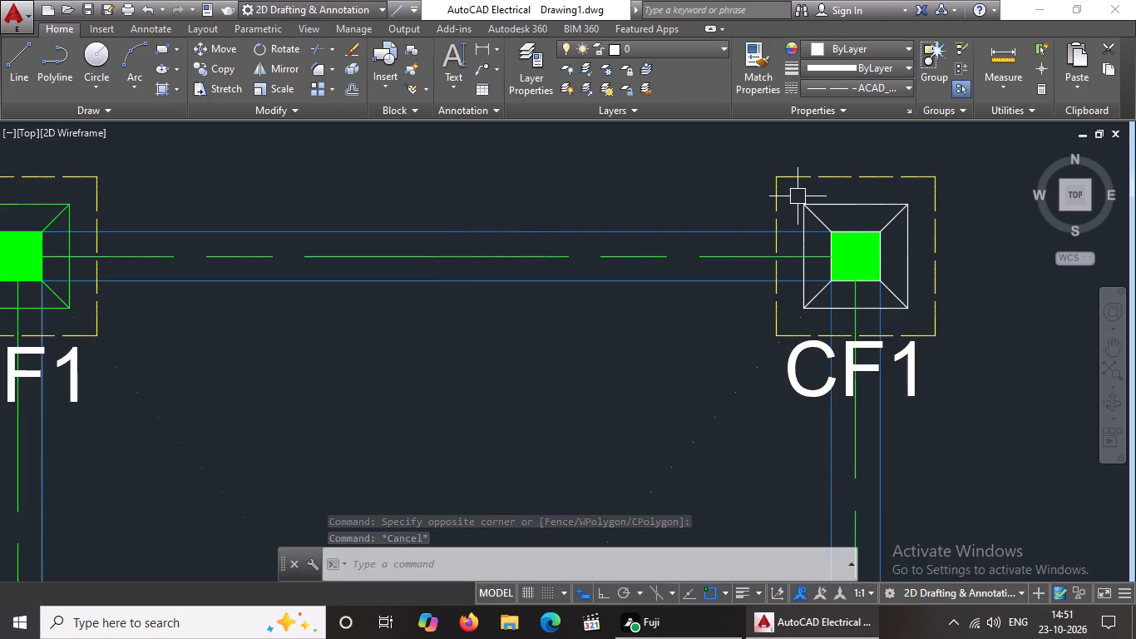
pyautogui.click(793, 196)
pyautogui.click(911, 316)
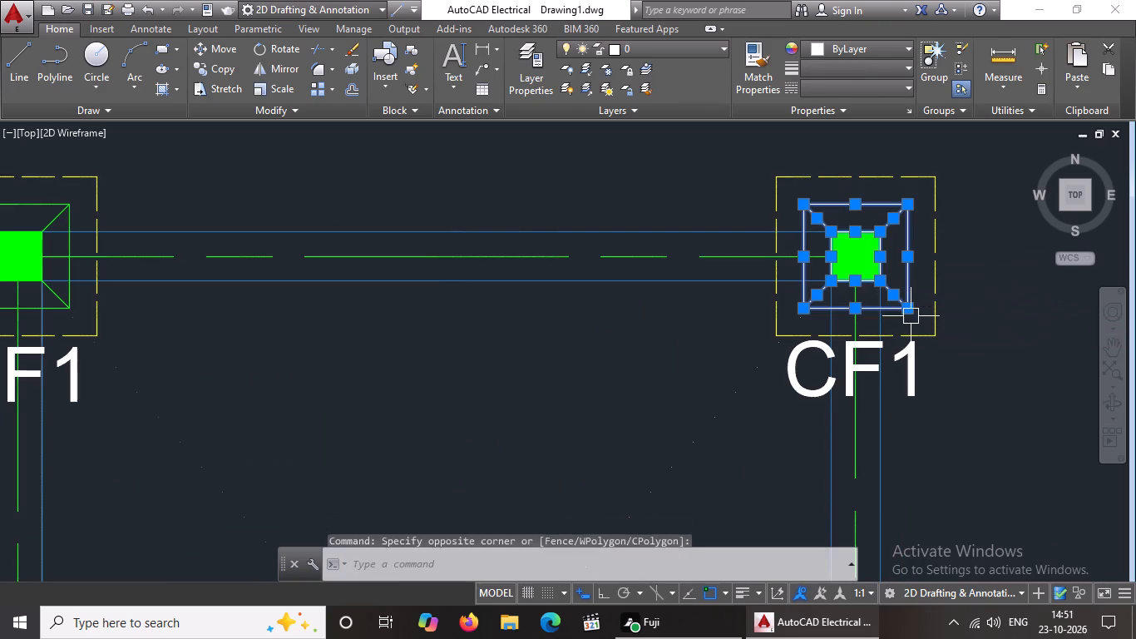
pyautogui.click(828, 46)
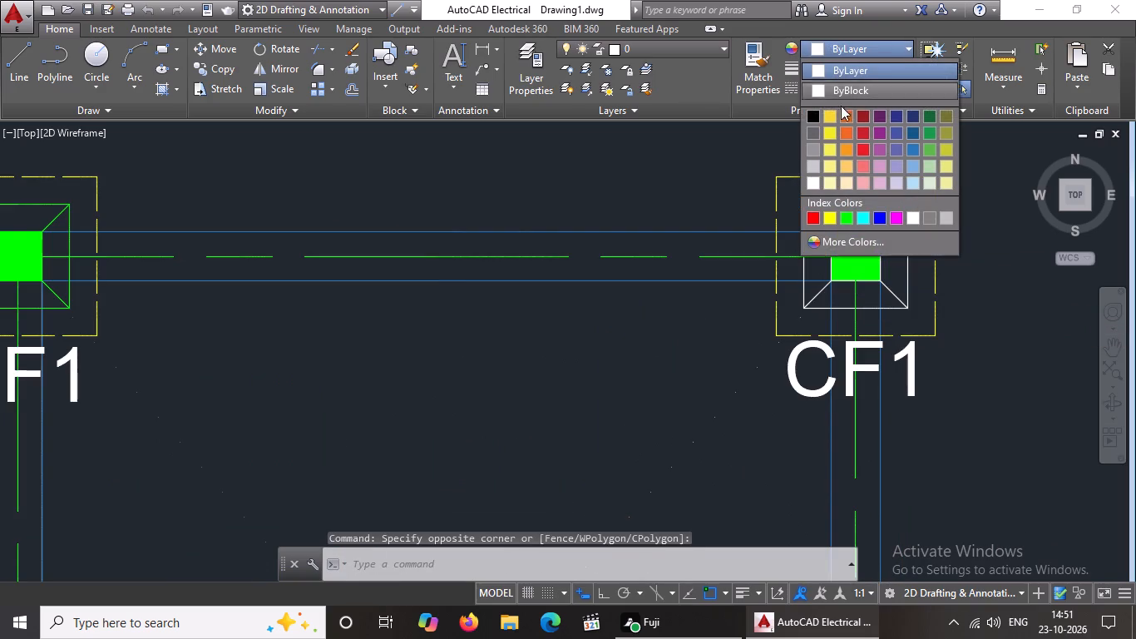
pyautogui.click(846, 213)
pyautogui.scroll(-3, 848, 225)
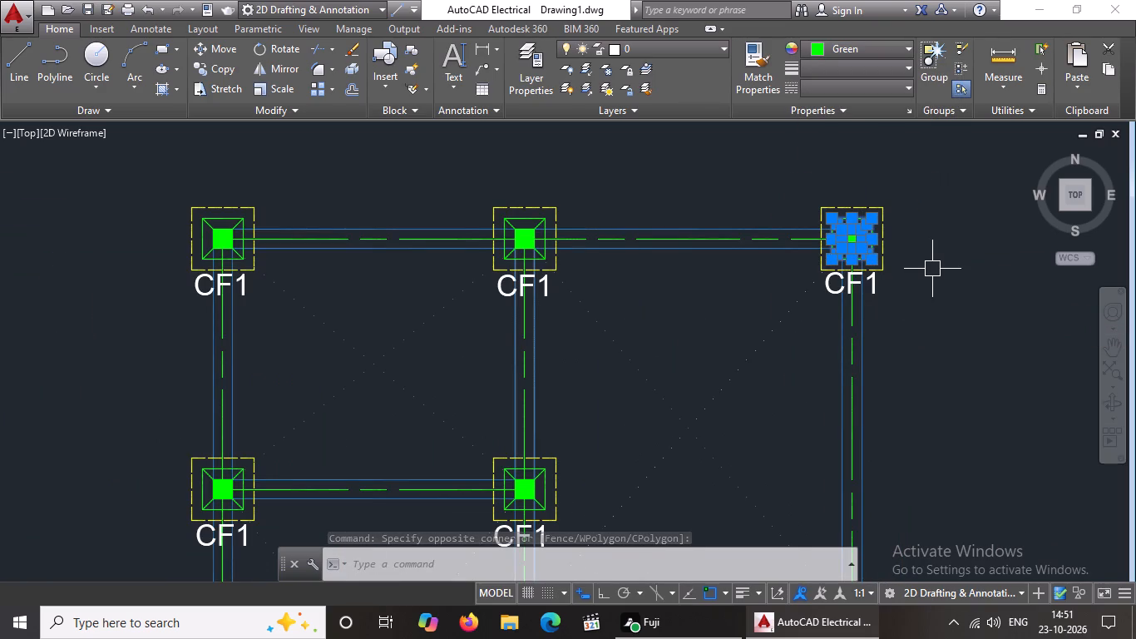
pyautogui.press('Escape')
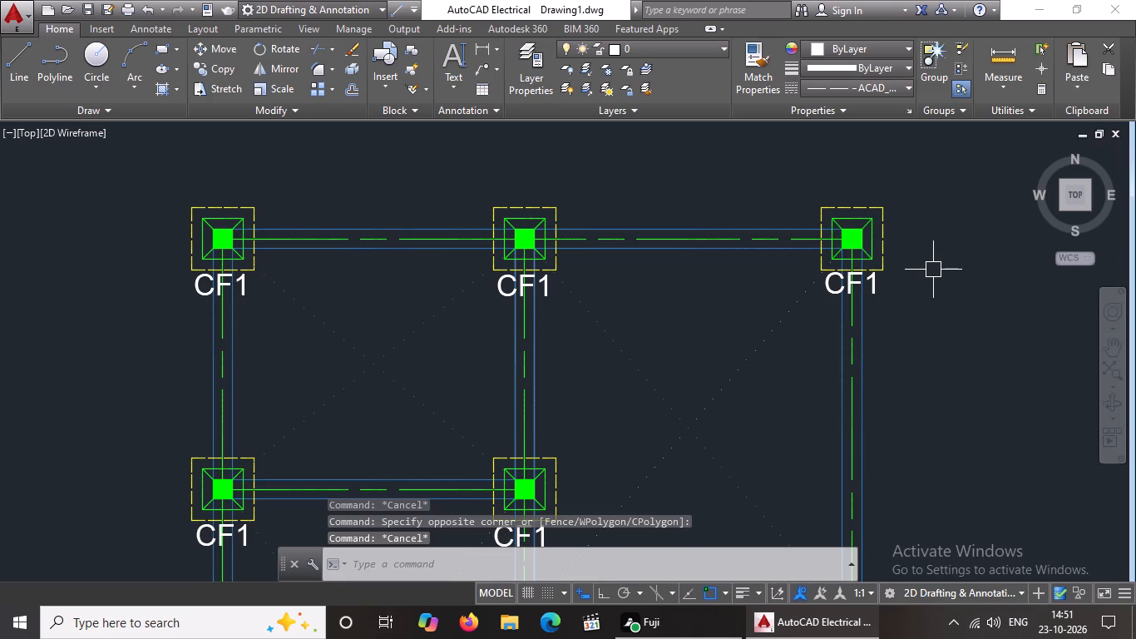
# Set the colour of the solid hatch filling the footing columns to ByBlock and finish the hatch edit.
pyautogui.scroll(1, 223, 251)
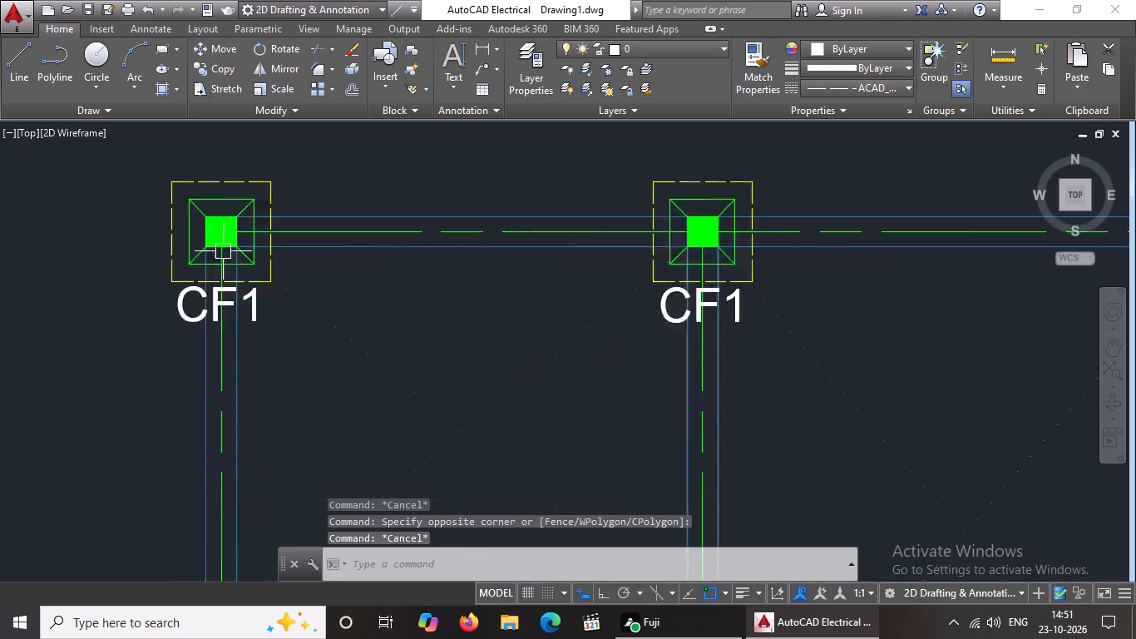
pyautogui.scroll(1, 223, 251)
pyautogui.click(220, 226)
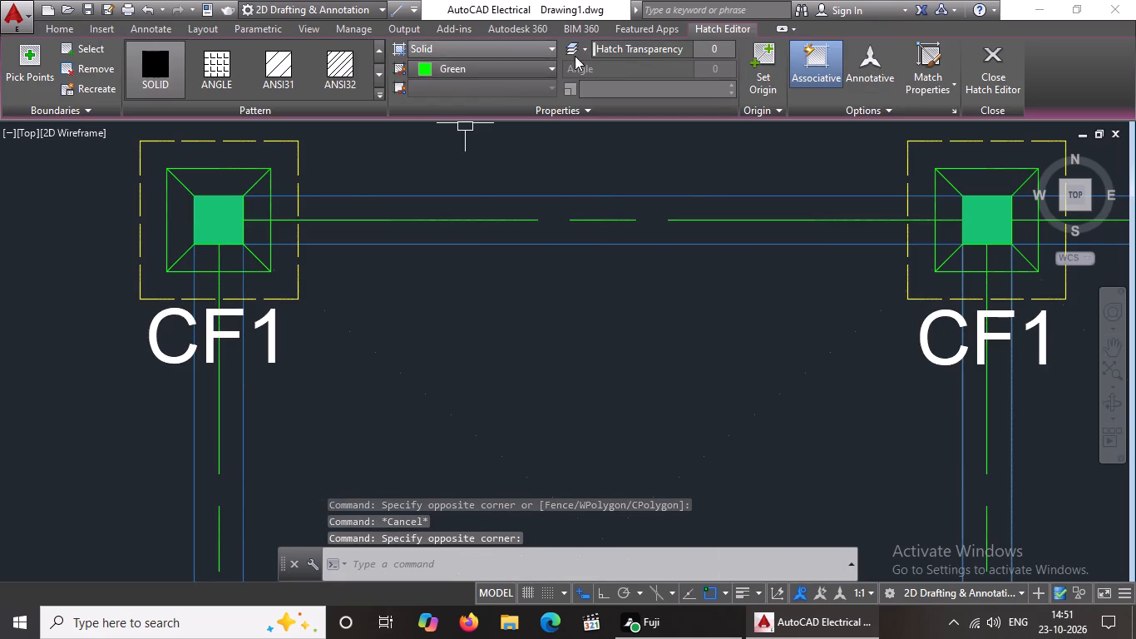
pyautogui.click(496, 67)
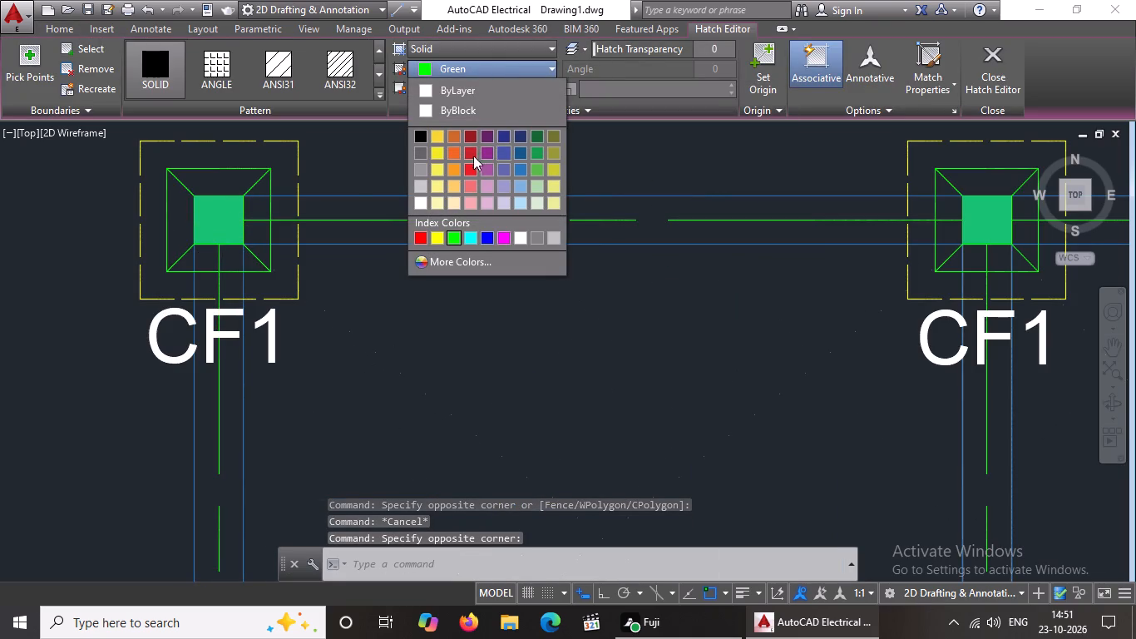
pyautogui.click(467, 111)
pyautogui.scroll(-5, 585, 302)
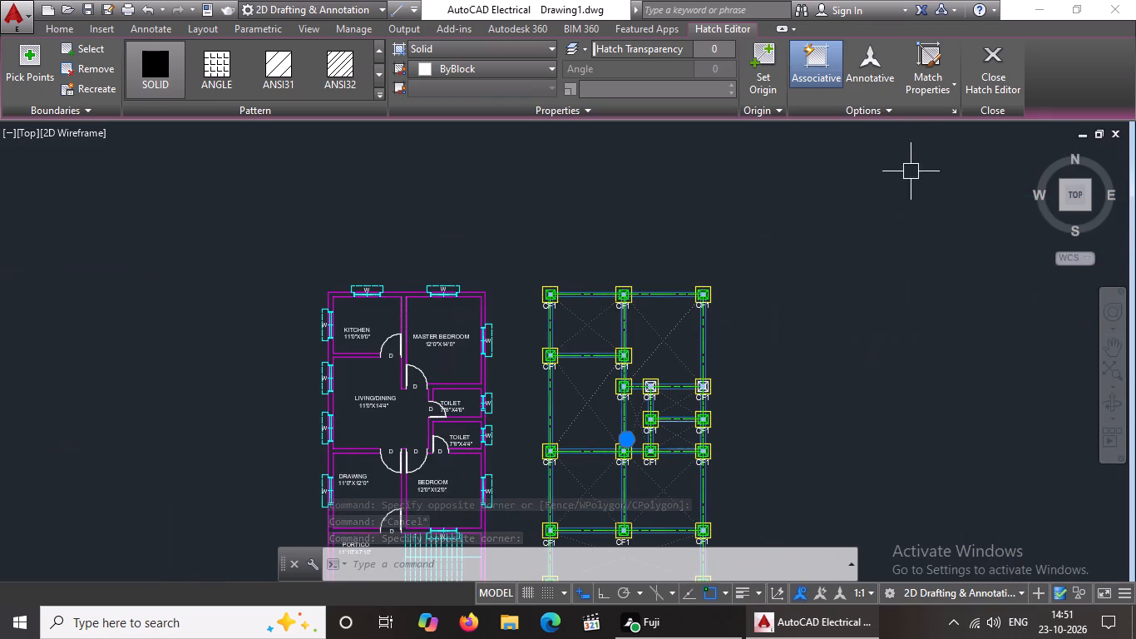
pyautogui.click(1000, 77)
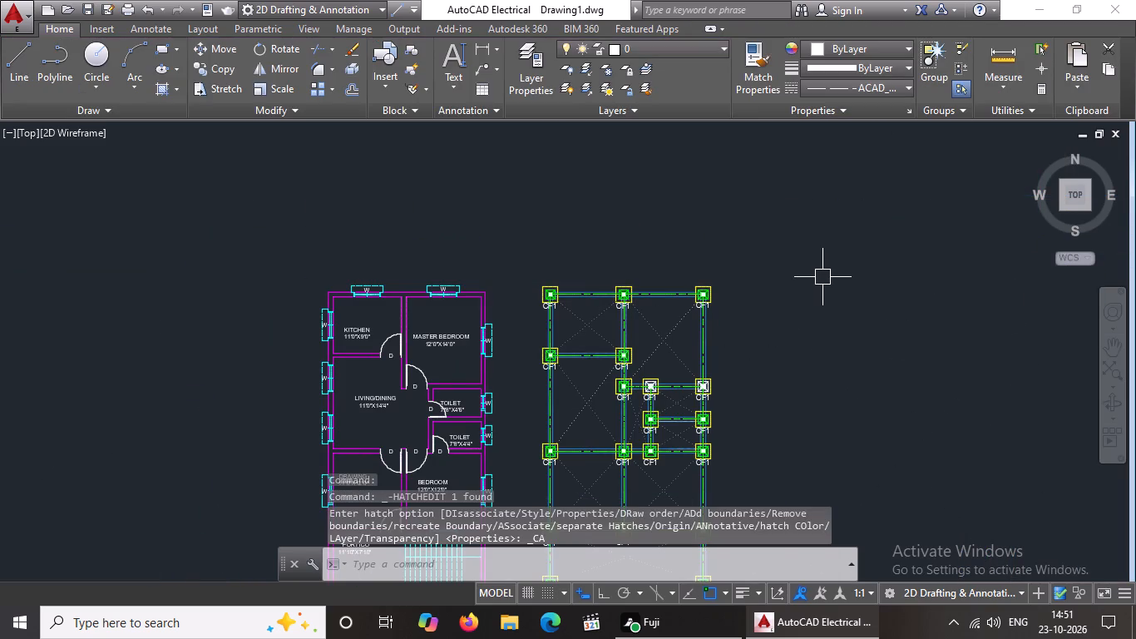
# Change the pedestal outlines and corner lines of the middle footing in the fifth row from the bottom to Green.
pyautogui.scroll(4, 646, 389)
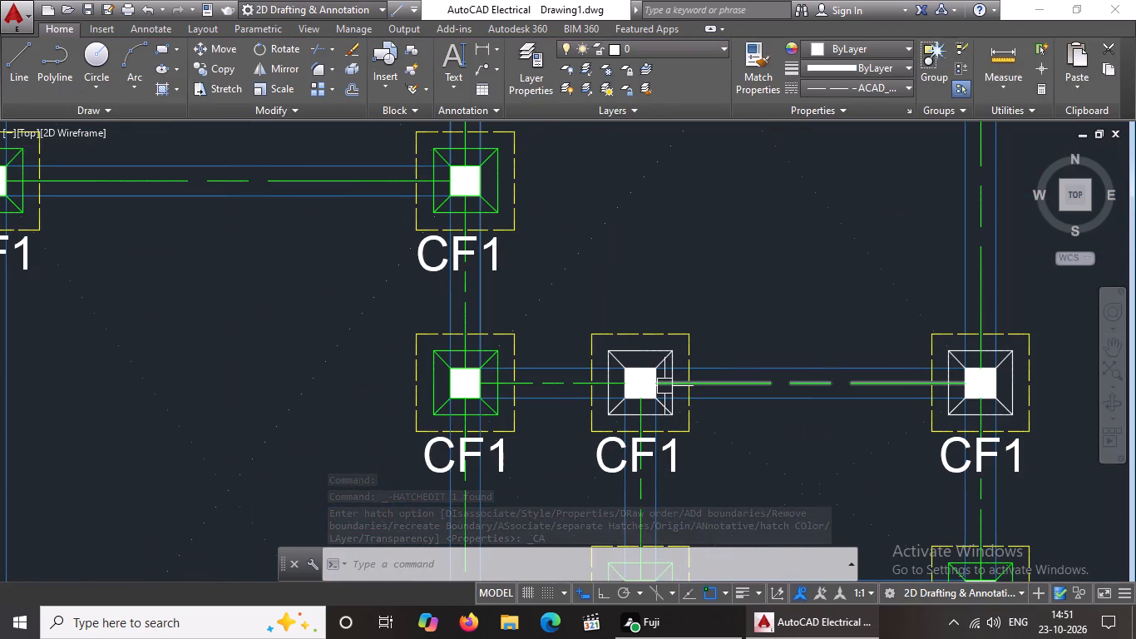
pyautogui.scroll(-2, 677, 379)
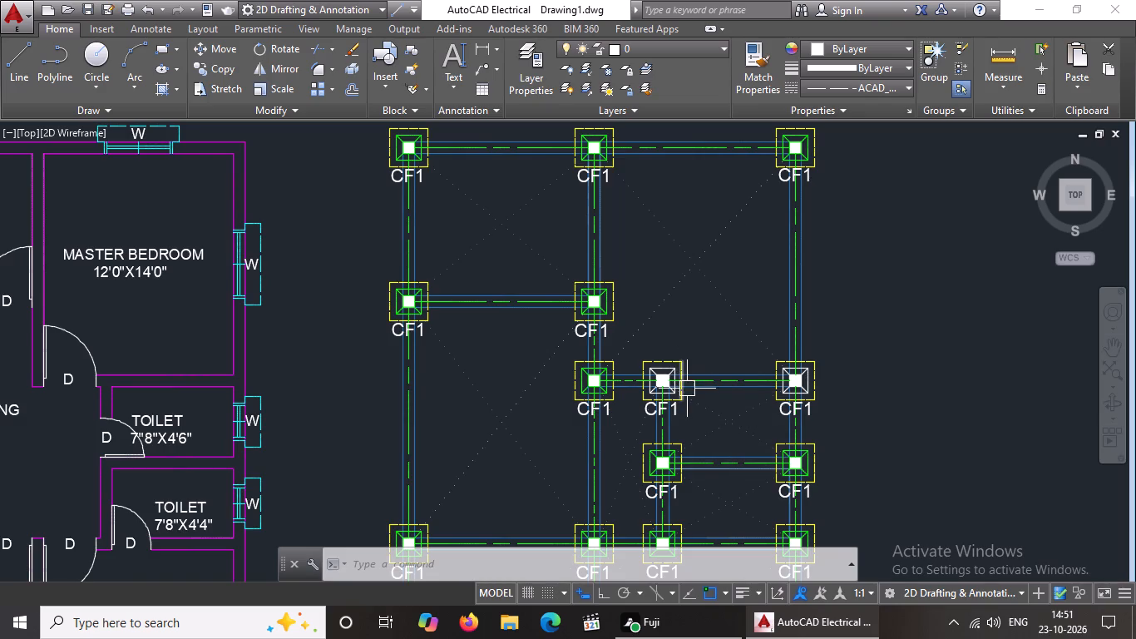
pyautogui.moveTo(687, 388); pyautogui.dragTo(692, 295, button='middle')
pyautogui.moveTo(747, 397); pyautogui.dragTo(749, 356, button='middle')
pyautogui.scroll(-2, 752, 341)
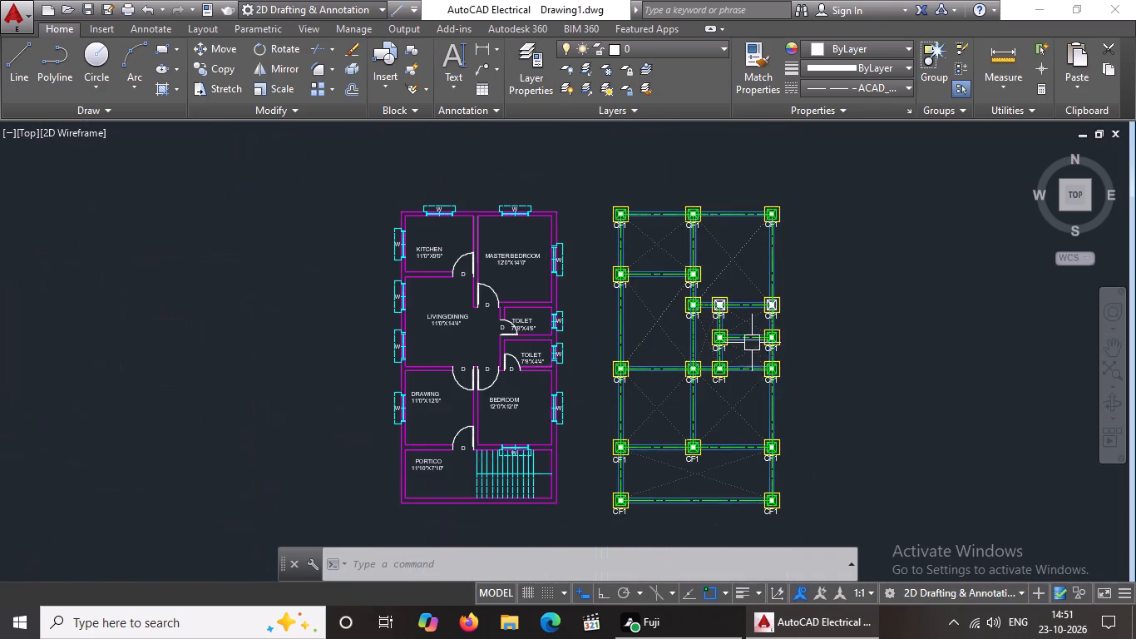
pyautogui.scroll(3, 749, 295)
pyautogui.scroll(3, 630, 333)
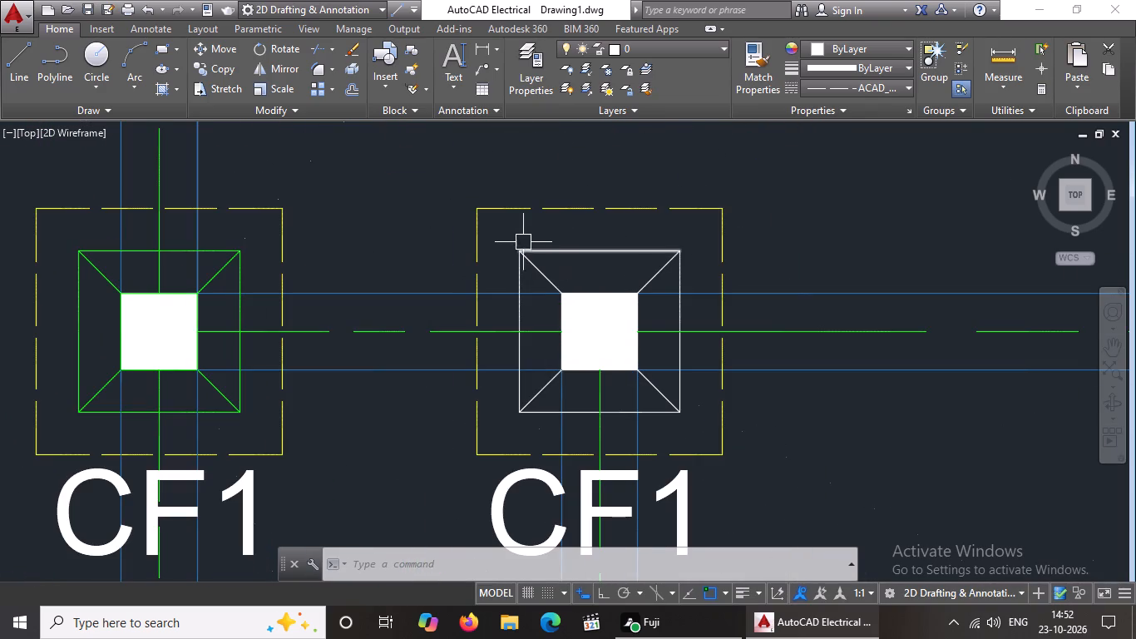
pyautogui.click(508, 235)
pyautogui.click(692, 424)
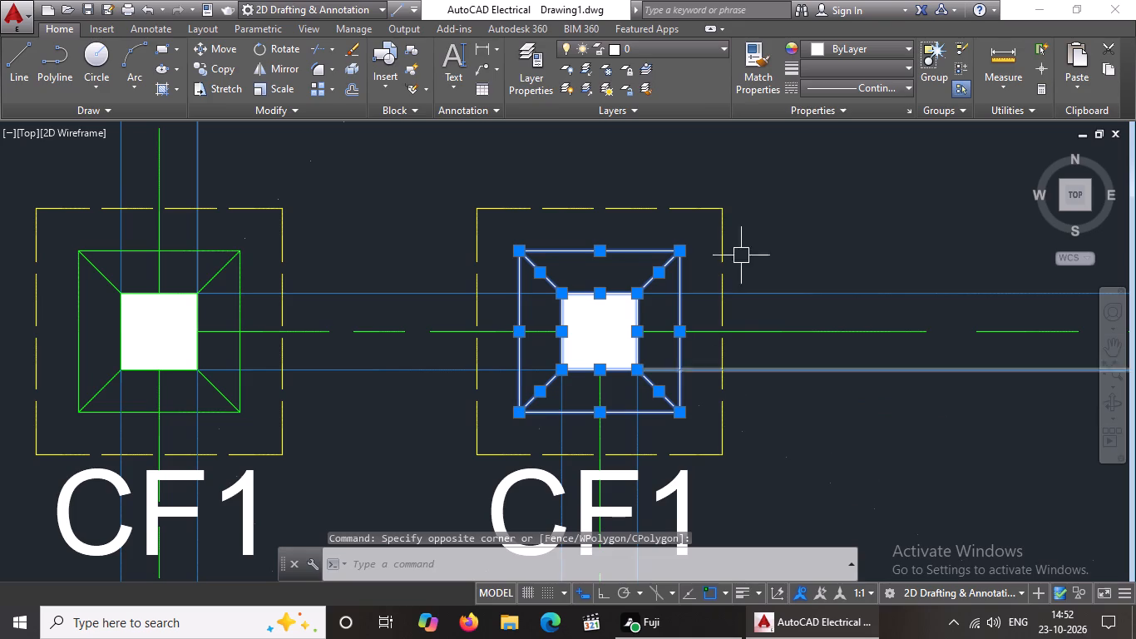
pyautogui.click(887, 47)
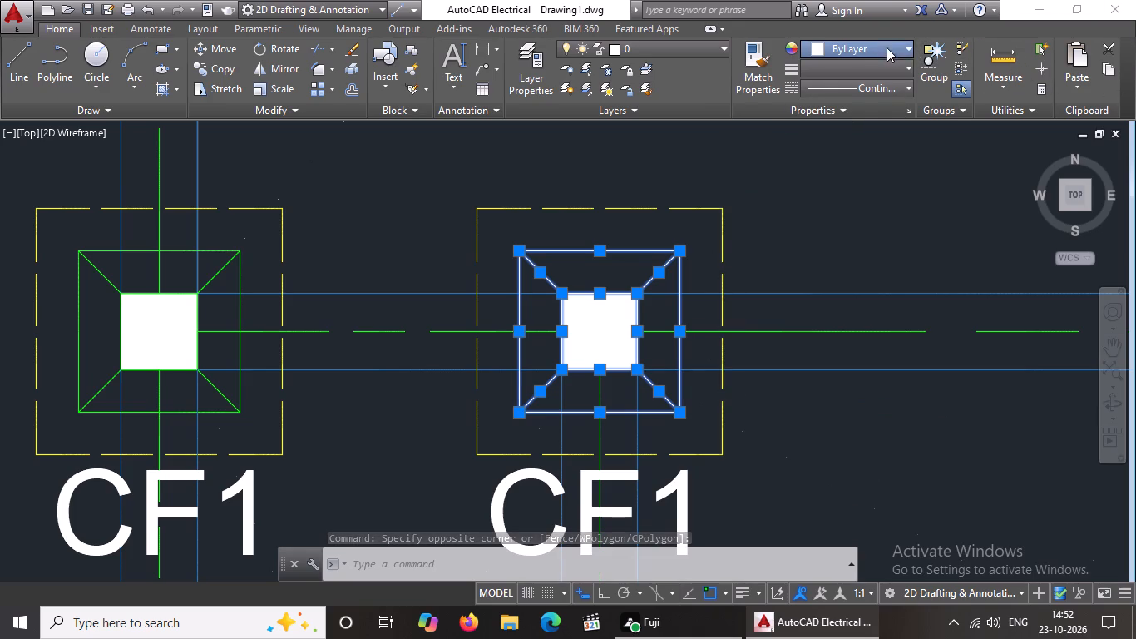
pyautogui.click(847, 213)
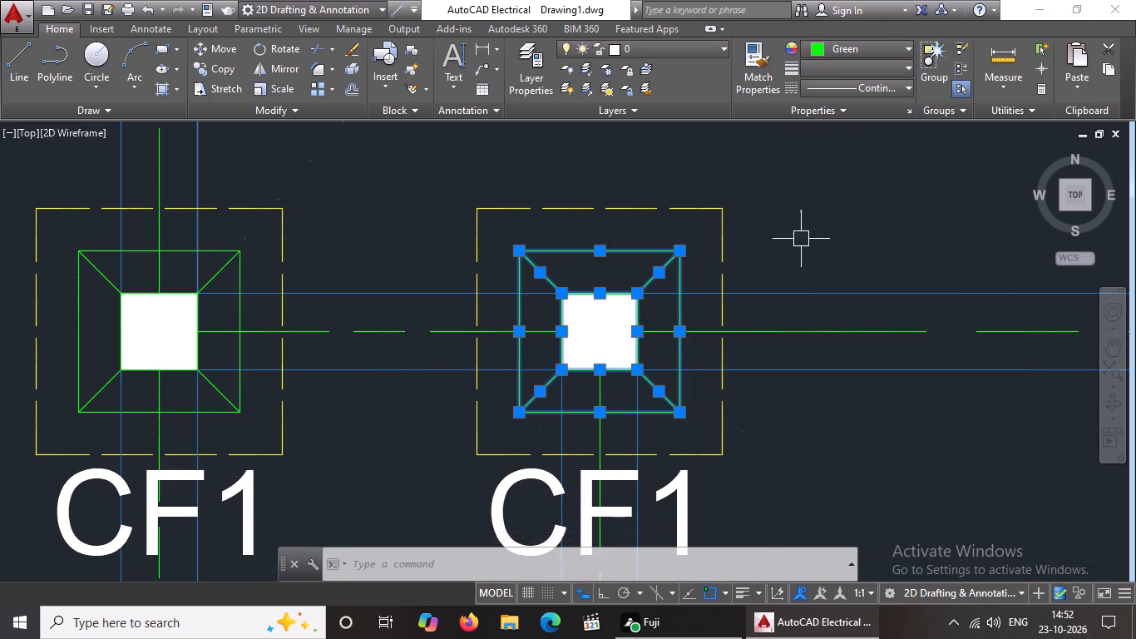
# Change the pedestal outlines and corner lines of the east footing in the fifth row from the bottom to Green.
pyautogui.scroll(-3, 800, 238)
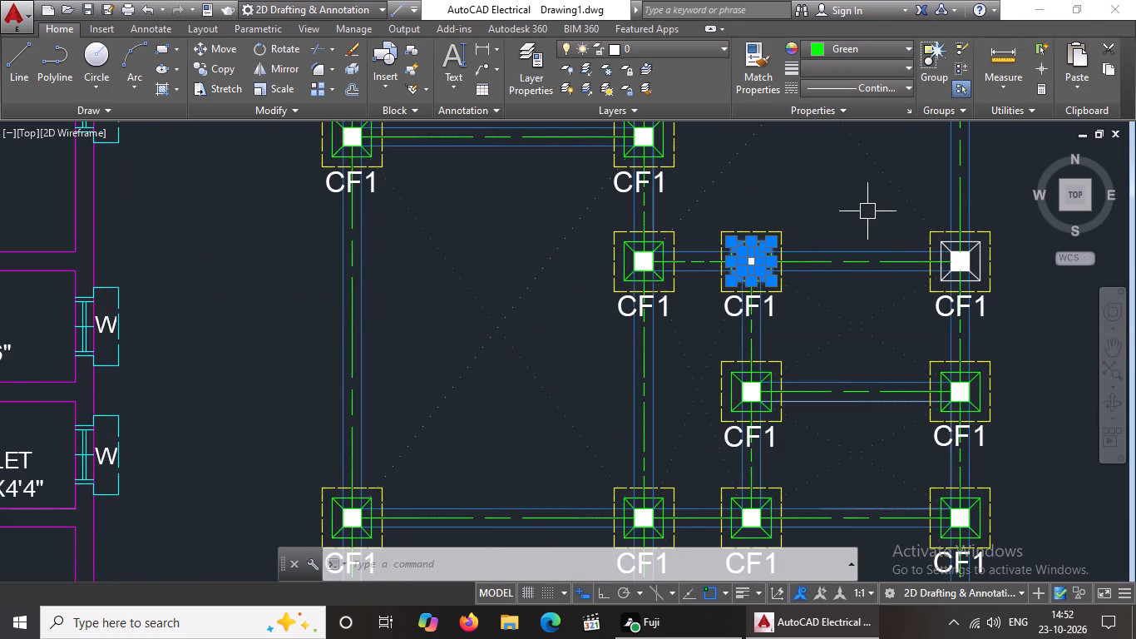
pyautogui.press('Escape')
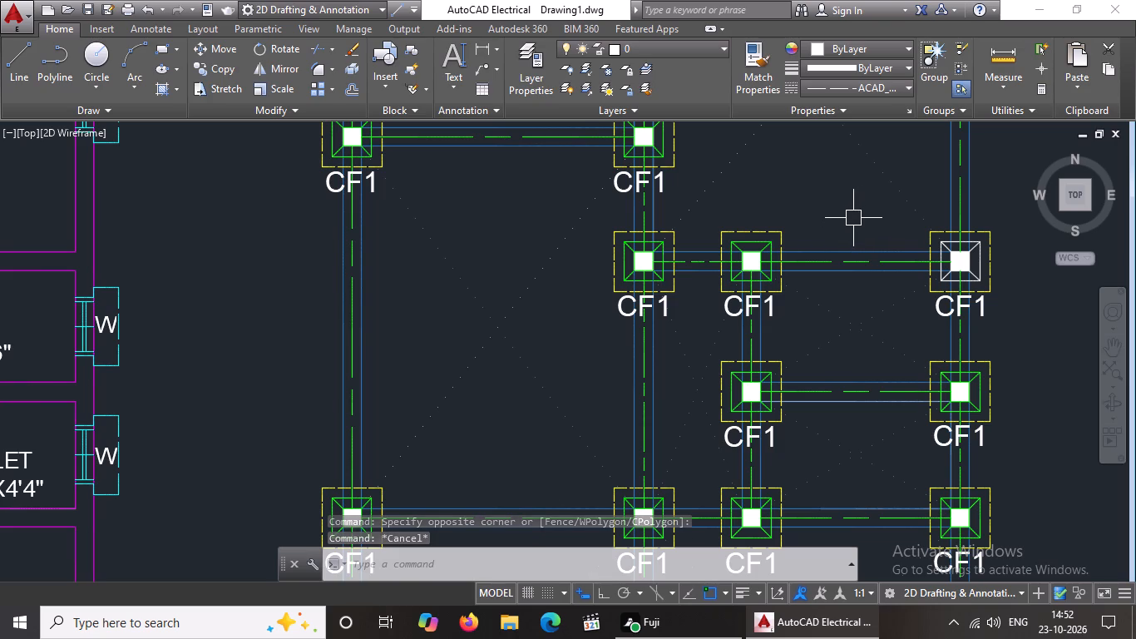
pyautogui.scroll(1, 1000, 265)
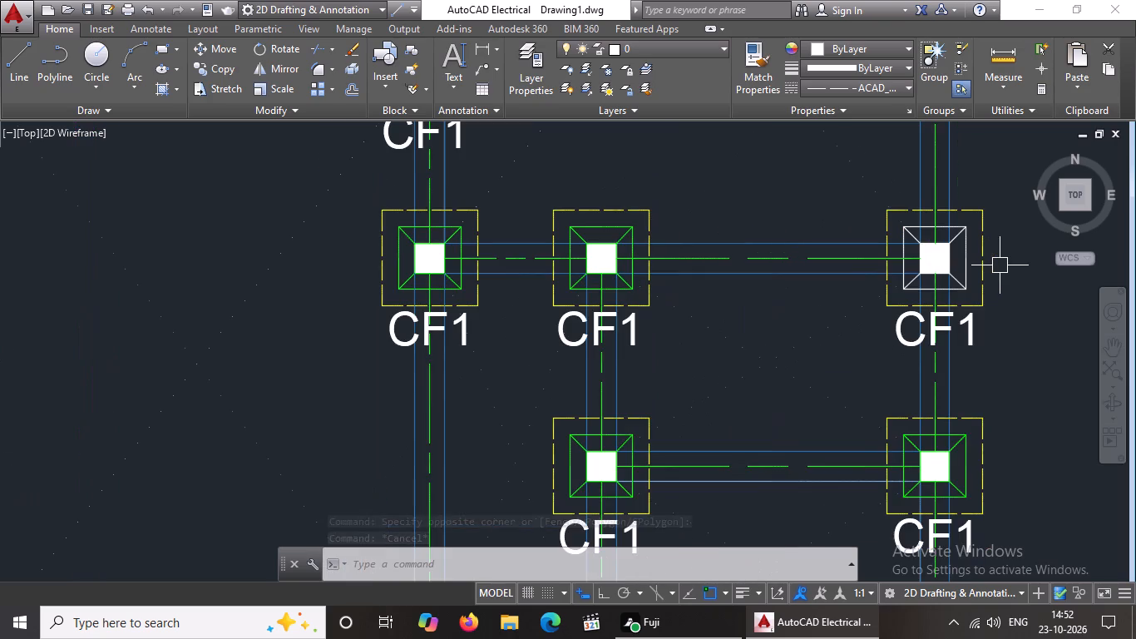
pyautogui.scroll(1, 1000, 265)
pyautogui.scroll(2, 854, 200)
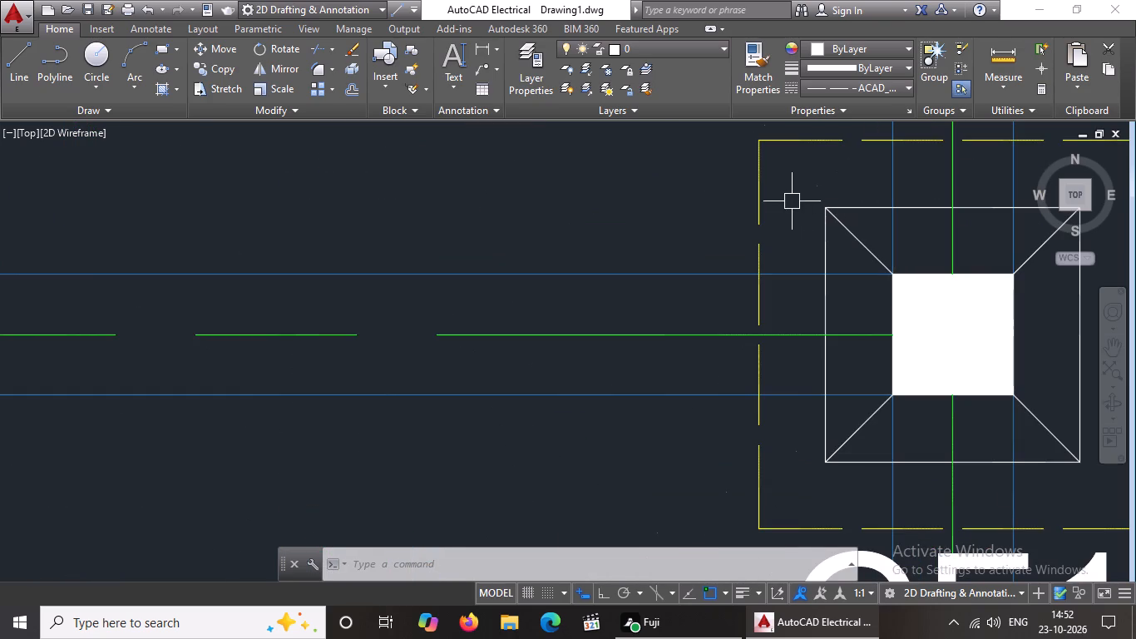
pyautogui.moveTo(798, 191); pyautogui.dragTo(807, 197)
pyautogui.scroll(-3, 920, 259)
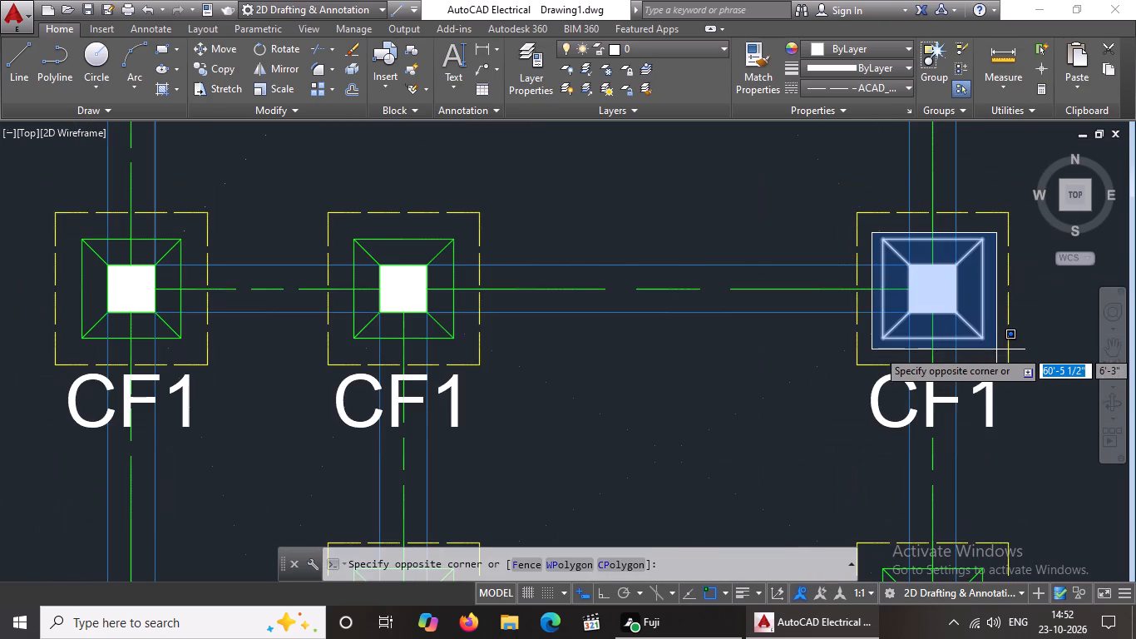
pyautogui.click(996, 349)
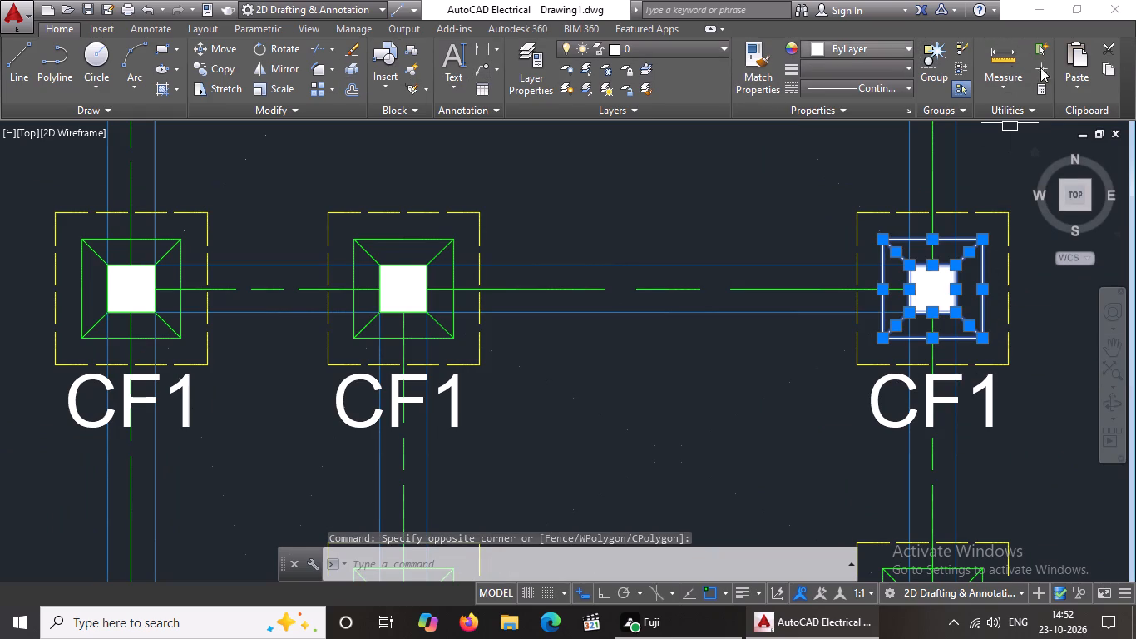
pyautogui.click(857, 47)
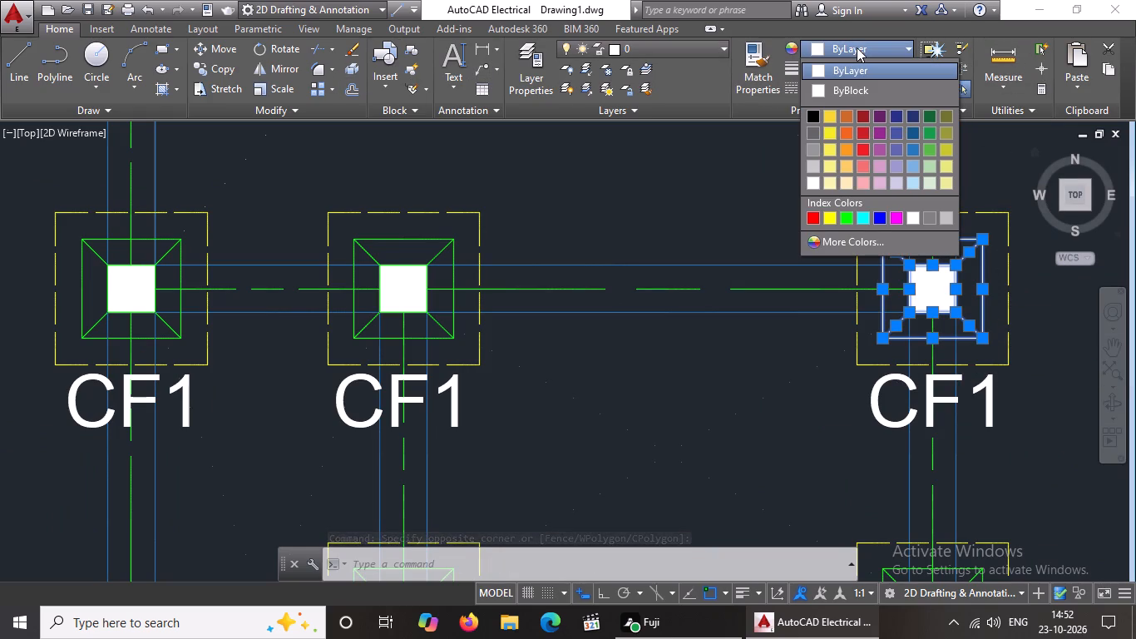
pyautogui.click(847, 218)
pyautogui.scroll(-4, 860, 240)
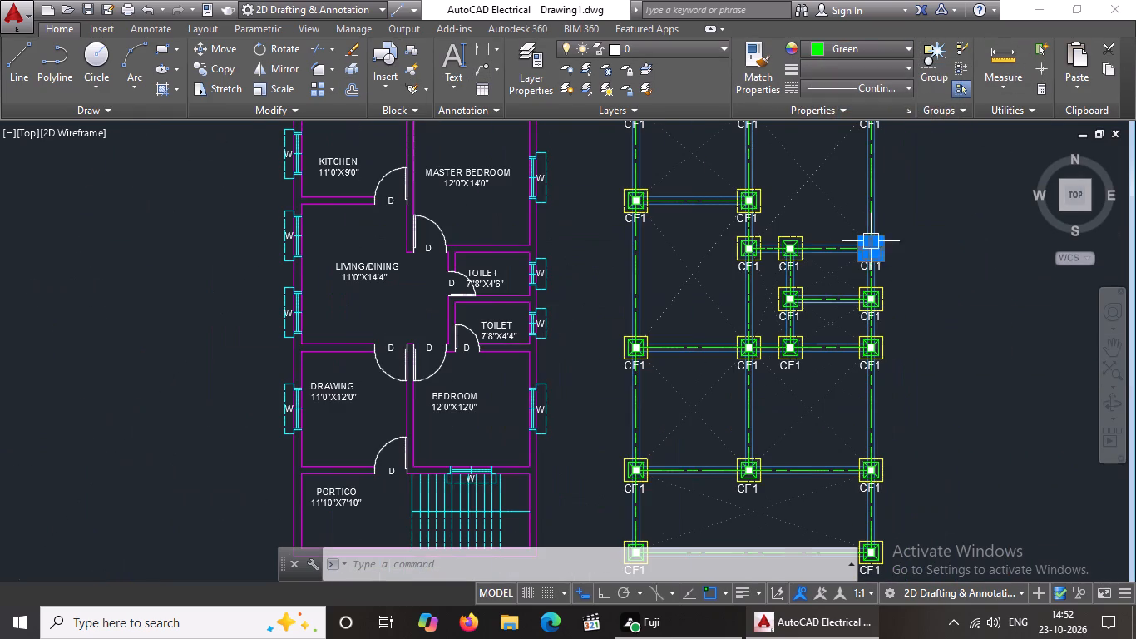
pyautogui.press('Escape')
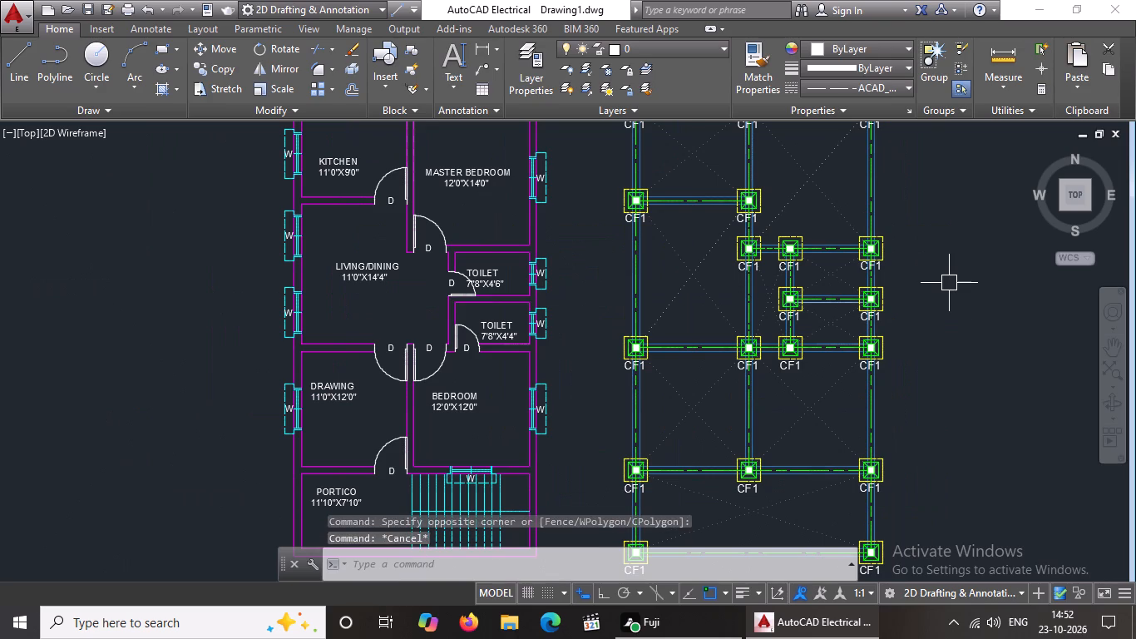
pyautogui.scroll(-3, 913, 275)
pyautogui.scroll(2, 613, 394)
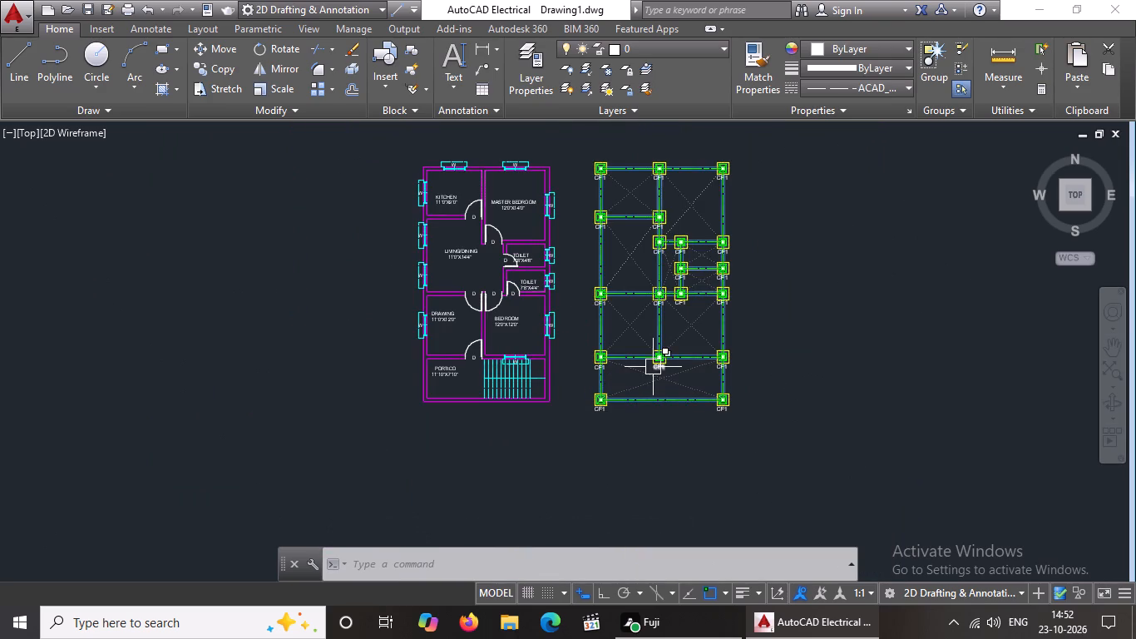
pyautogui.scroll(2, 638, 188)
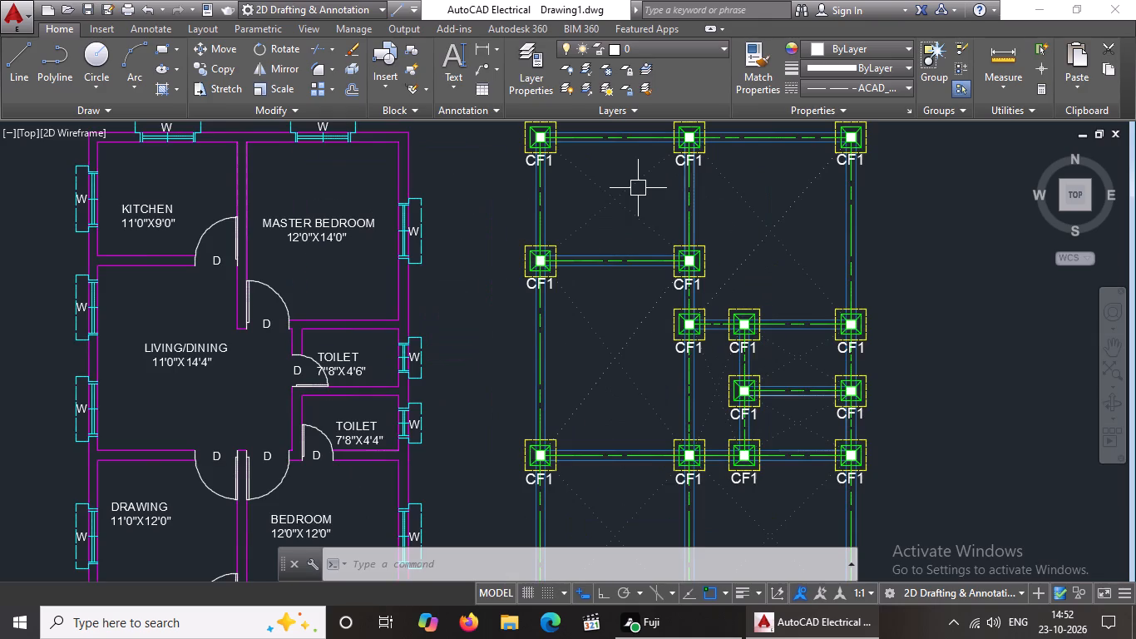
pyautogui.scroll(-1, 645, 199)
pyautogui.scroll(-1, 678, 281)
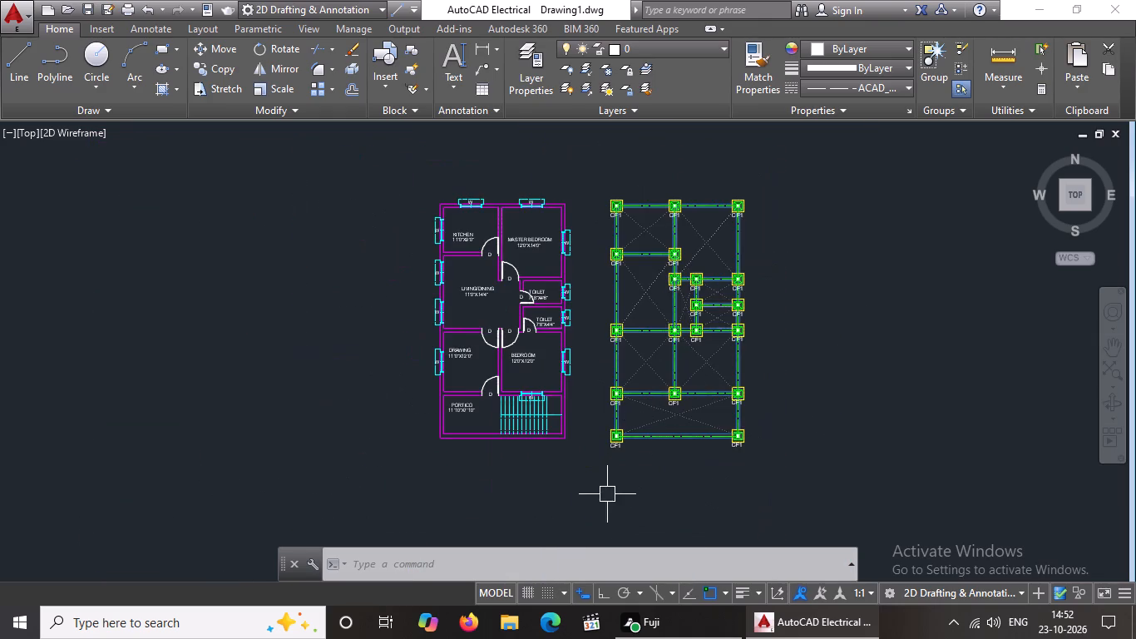
# Reposition the CF1 label of the southwest corner footing closer beneath its dashed outline.
pyautogui.scroll(3, 610, 471)
pyautogui.scroll(2, 637, 379)
pyautogui.click(618, 375)
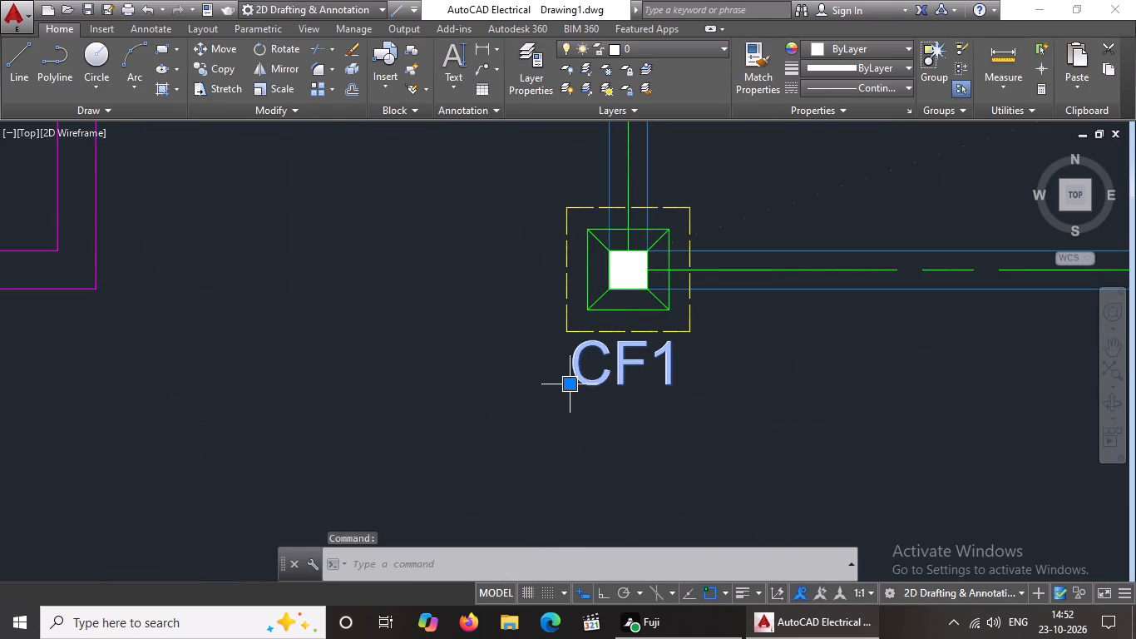
pyautogui.click(571, 389)
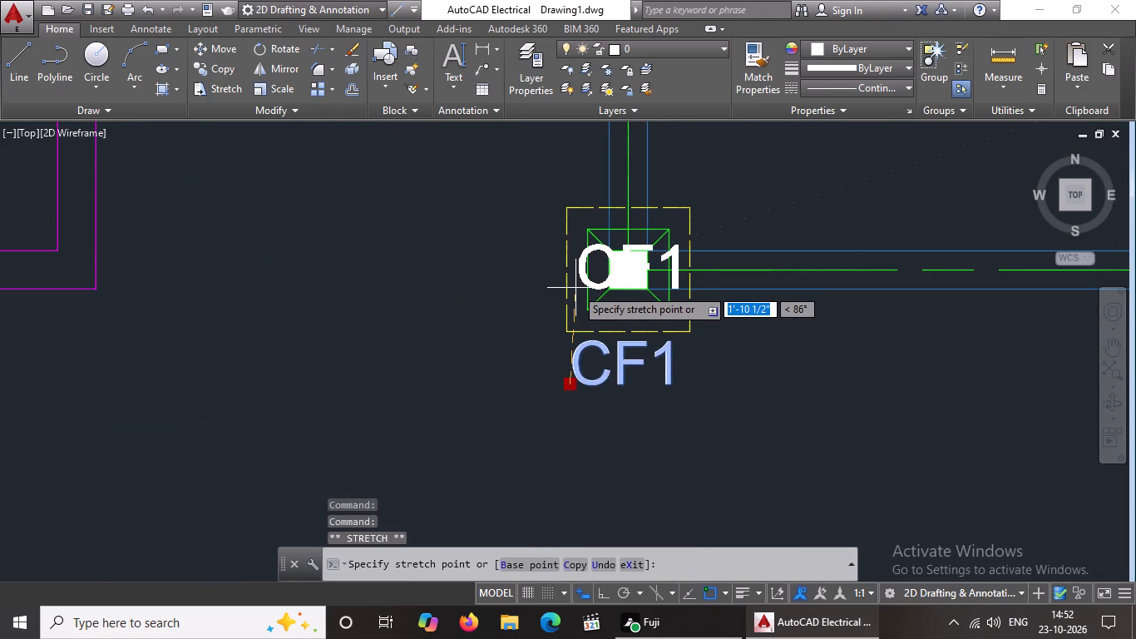
pyautogui.click(571, 339)
pyautogui.scroll(-2, 592, 351)
pyautogui.scroll(2, 615, 351)
pyautogui.click(533, 338)
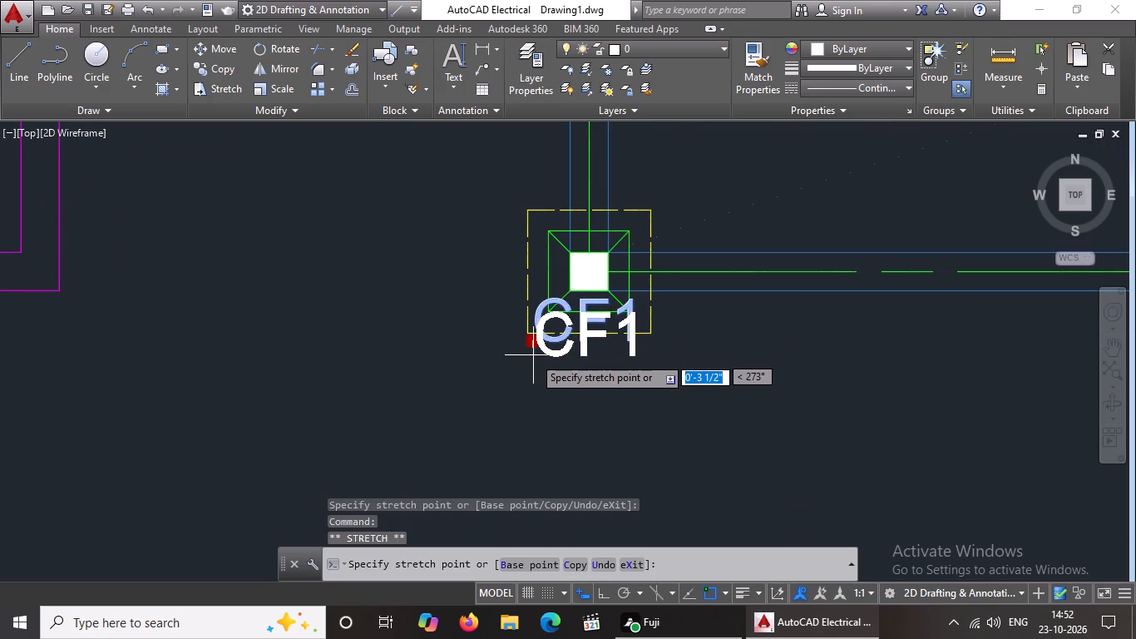
pyautogui.click(531, 357)
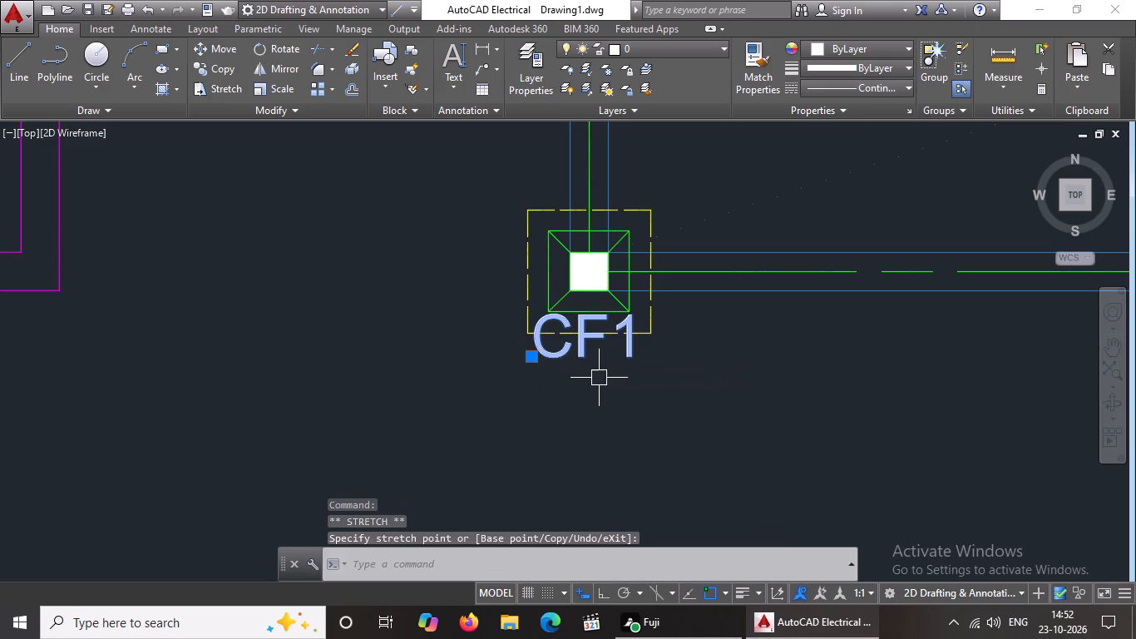
pyautogui.scroll(-2, 600, 377)
pyautogui.moveTo(694, 400); pyautogui.dragTo(531, 398, button='middle')
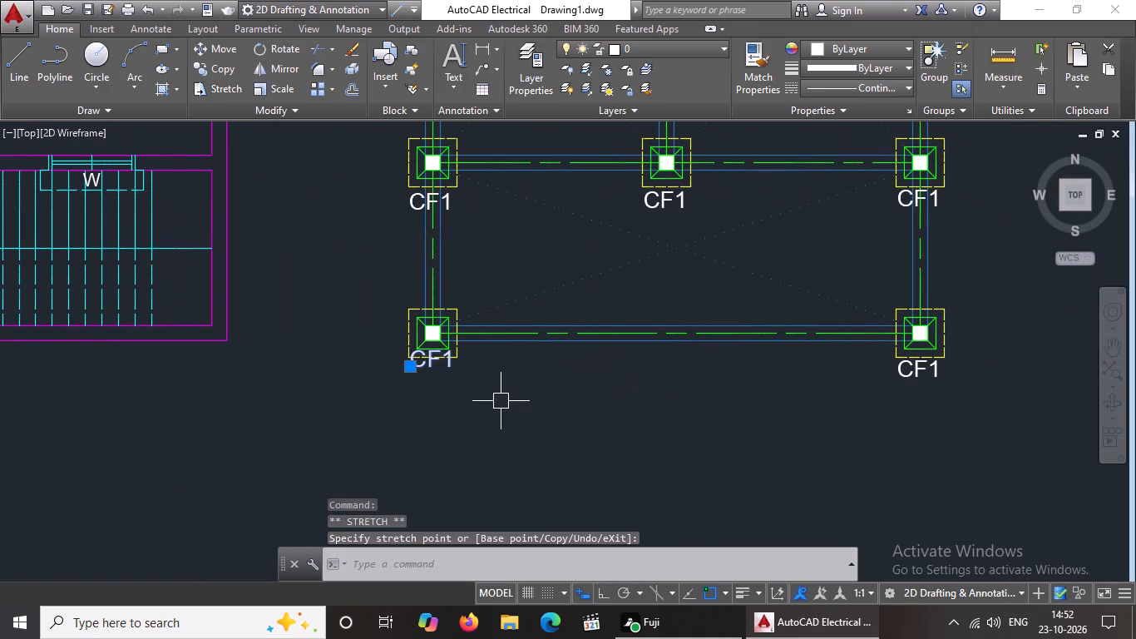
pyautogui.click(409, 361)
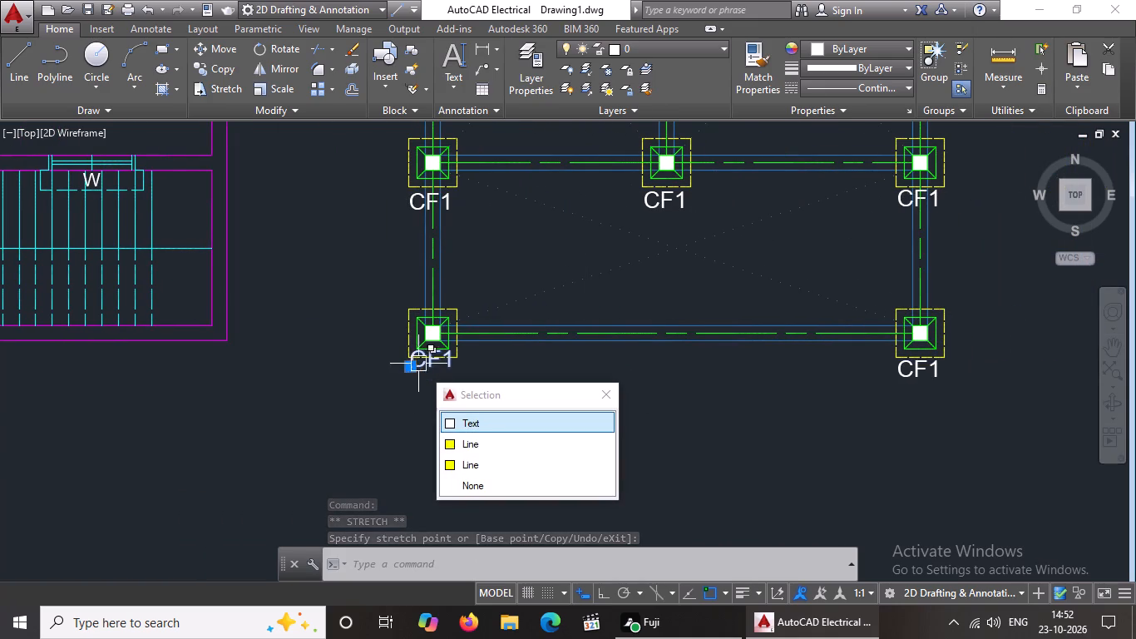
pyautogui.click(406, 367)
pyautogui.scroll(3, 412, 377)
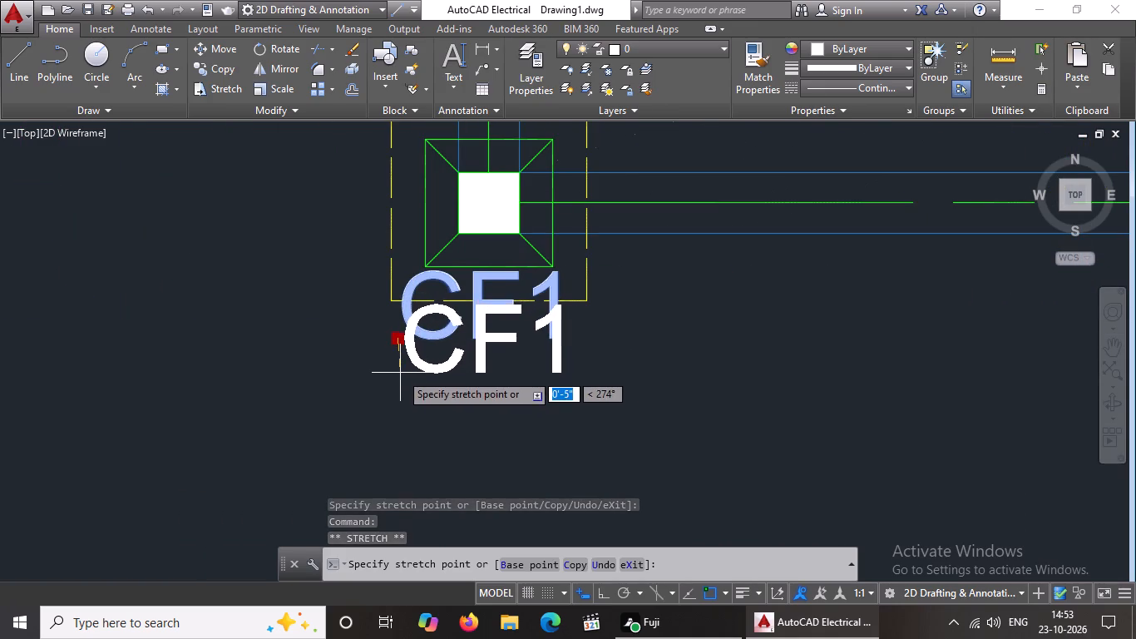
pyautogui.click(400, 373)
pyautogui.scroll(-1, 403, 372)
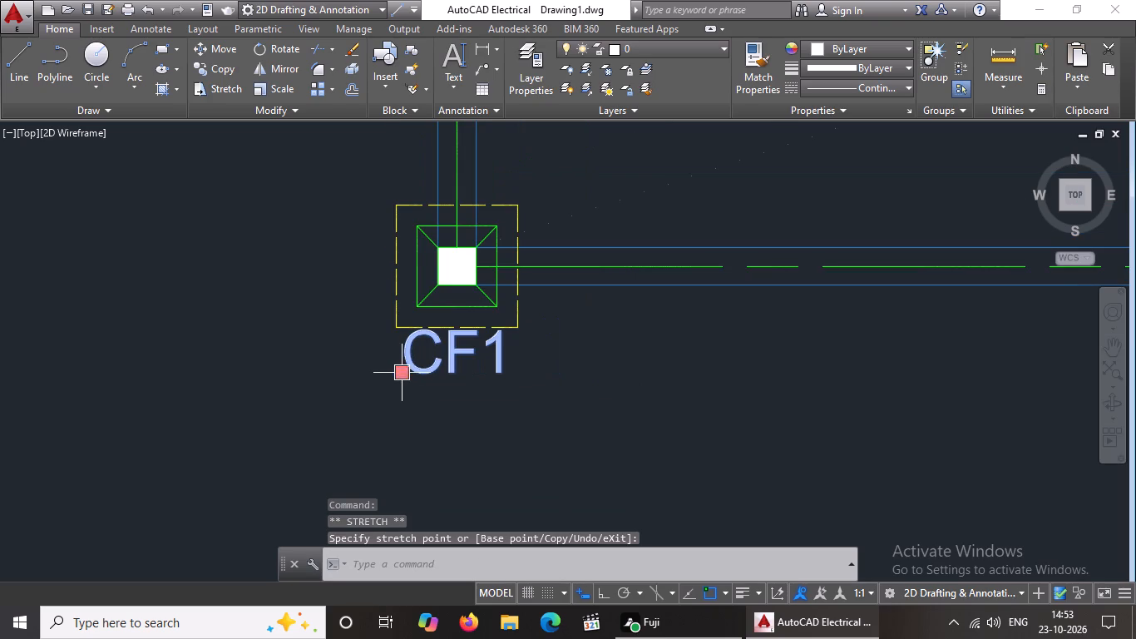
pyautogui.scroll(-1, 412, 369)
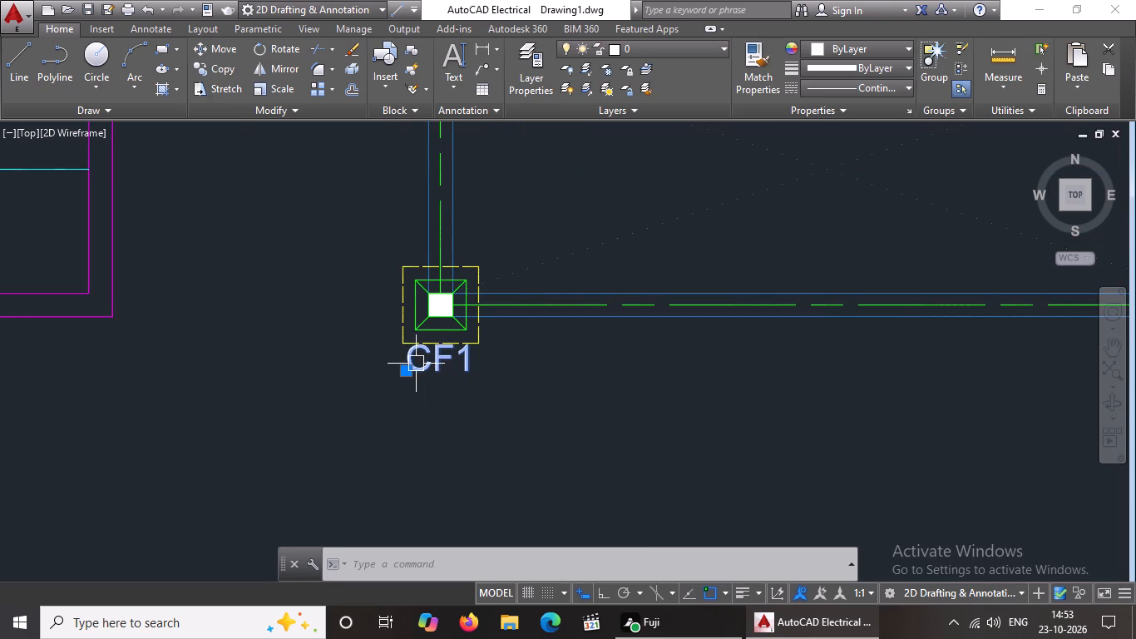
pyautogui.scroll(-1, 487, 360)
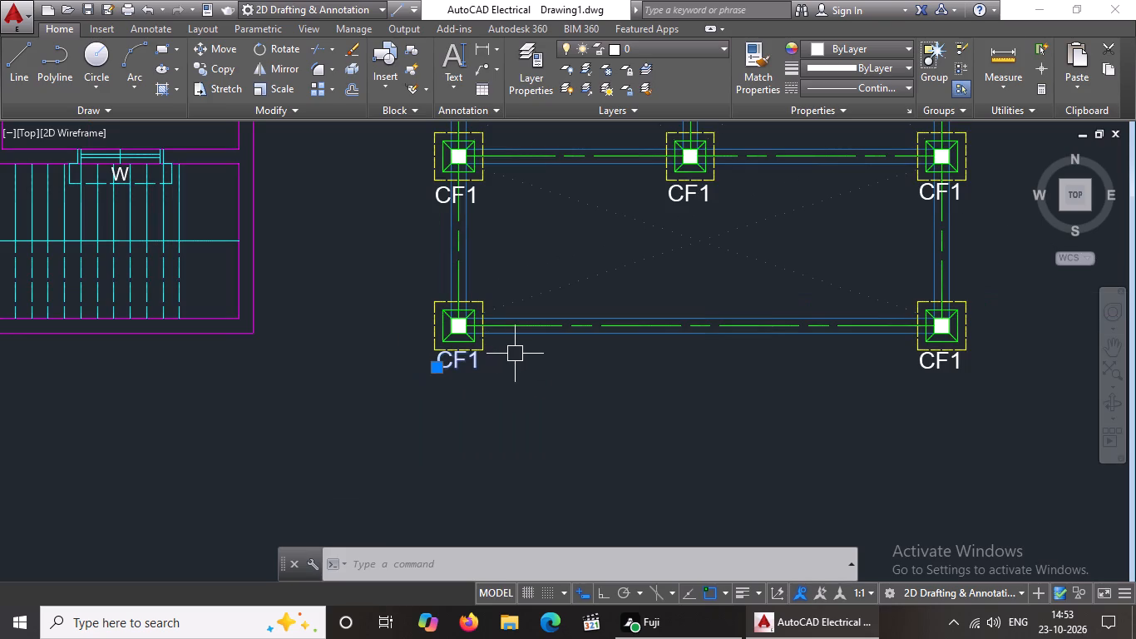
pyautogui.press('Escape')
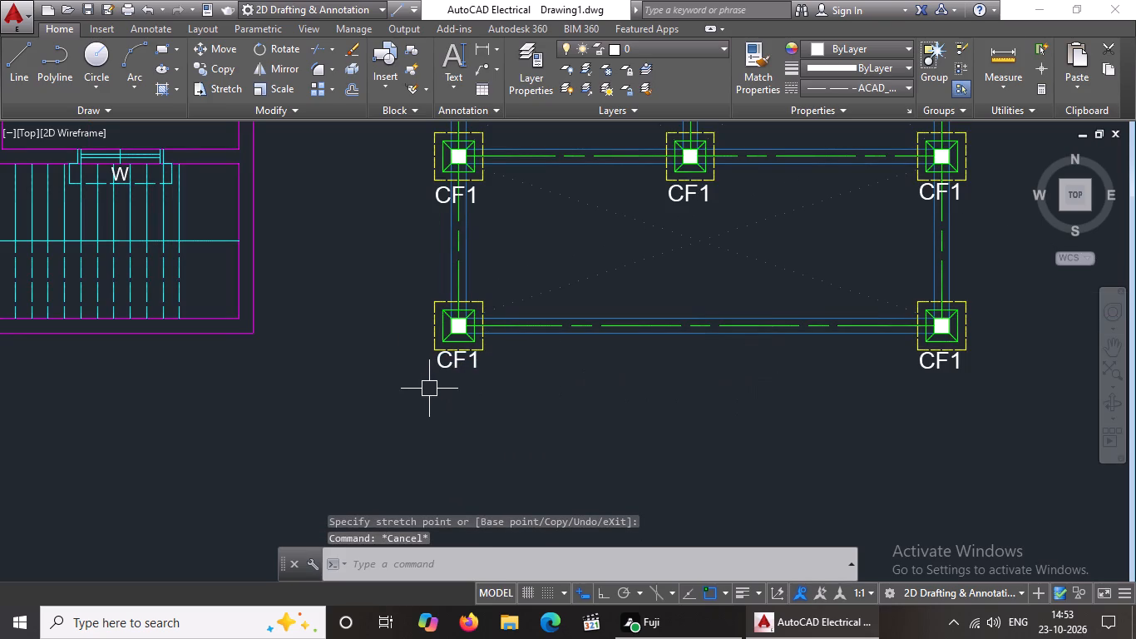
# Change the W label of the window between the 12'0"X12'0" bedroom and the staircase to Yellow.
pyautogui.scroll(-2, 477, 370)
pyautogui.middleClick(493, 378)
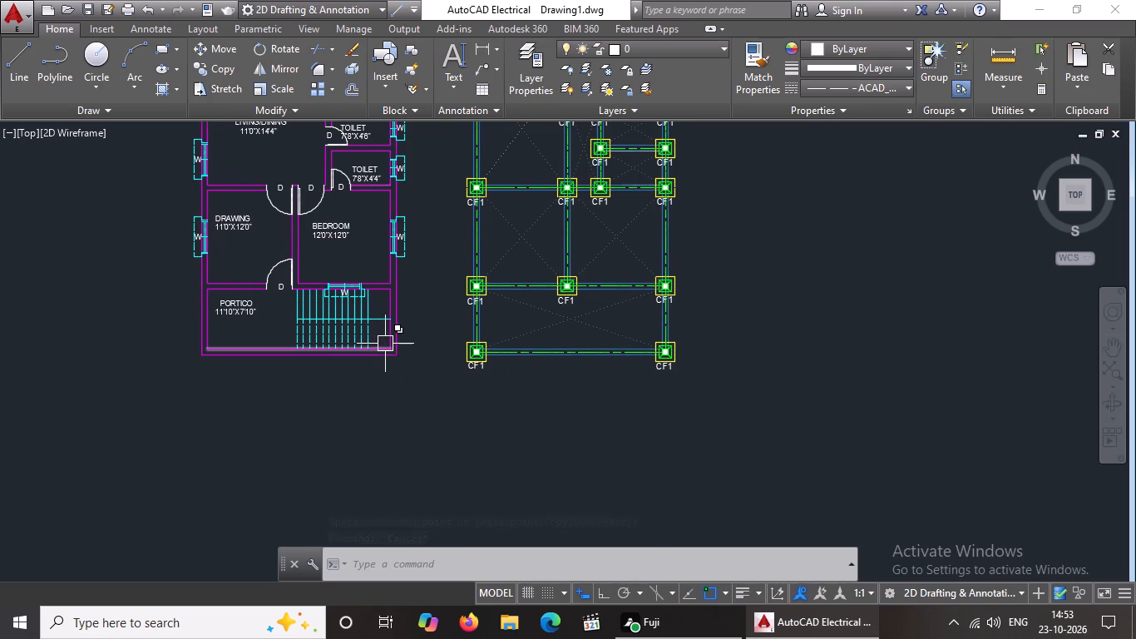
pyautogui.moveTo(385, 344); pyautogui.dragTo(407, 486, button='middle')
pyautogui.scroll(3, 352, 444)
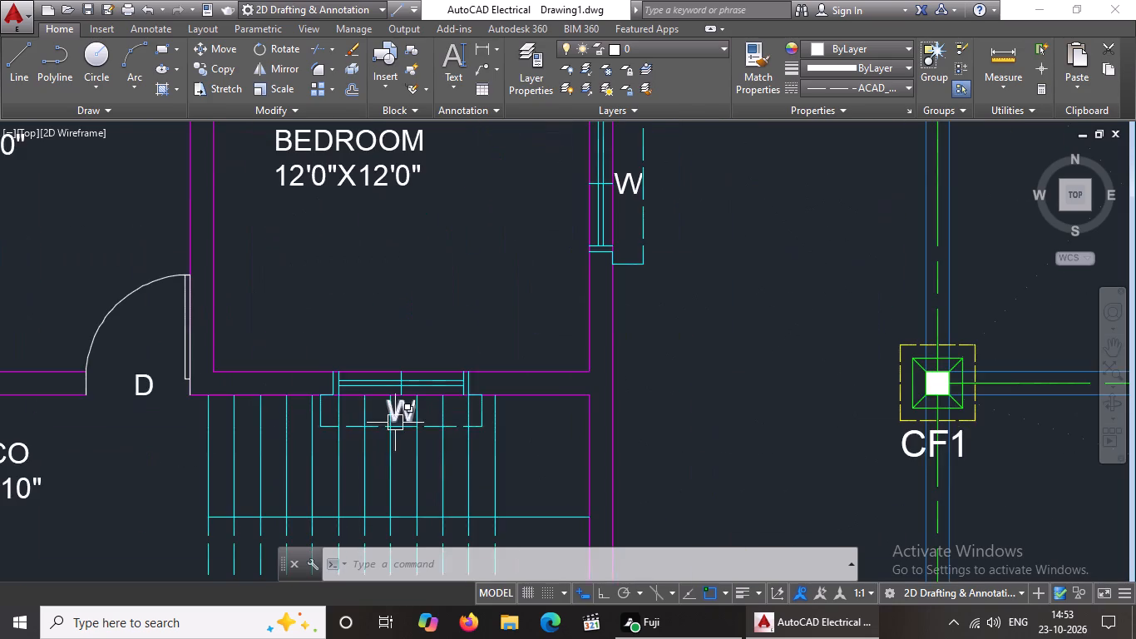
pyautogui.scroll(3, 398, 422)
pyautogui.click(417, 382)
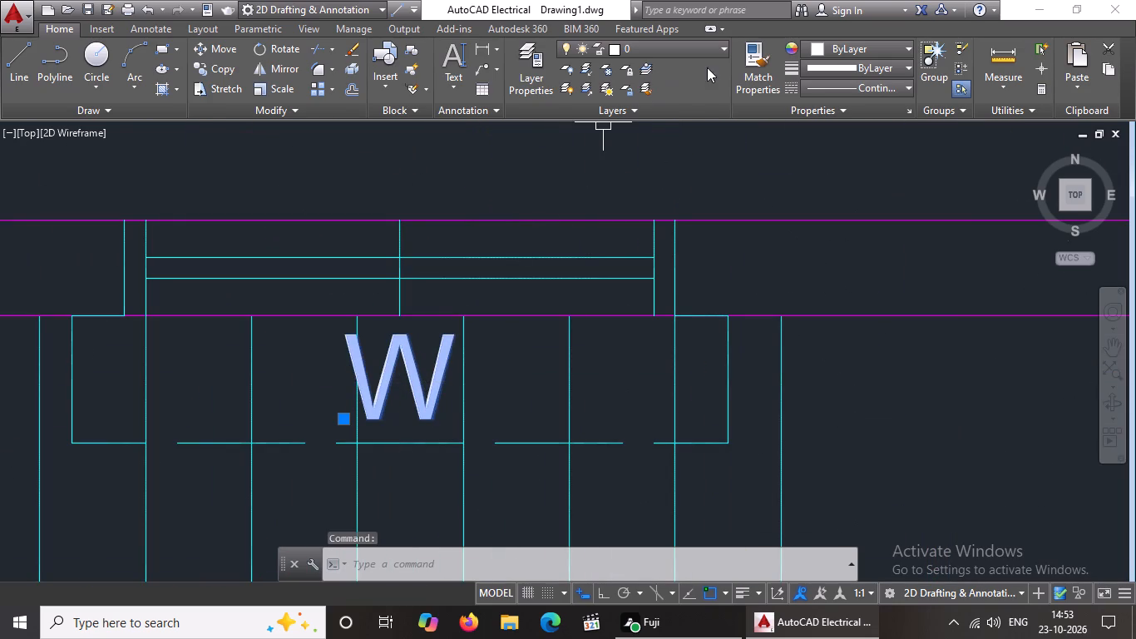
pyautogui.click(868, 47)
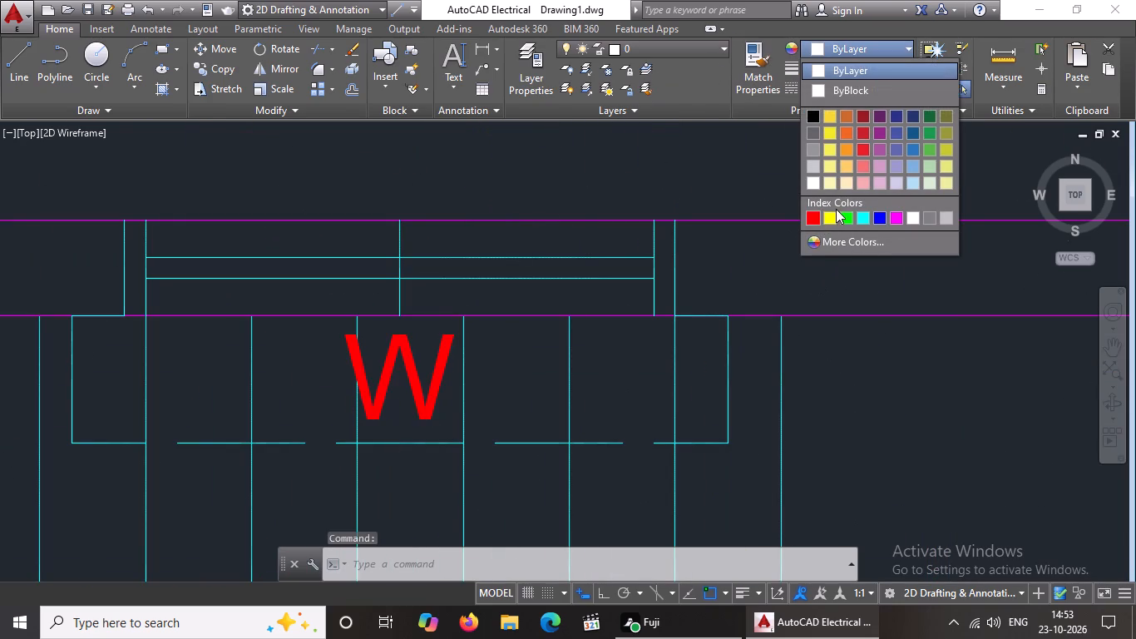
pyautogui.click(829, 219)
# Change the W label of the east window of the 12'0"X12'0" bedroom to Yellow.
pyautogui.scroll(-4, 521, 453)
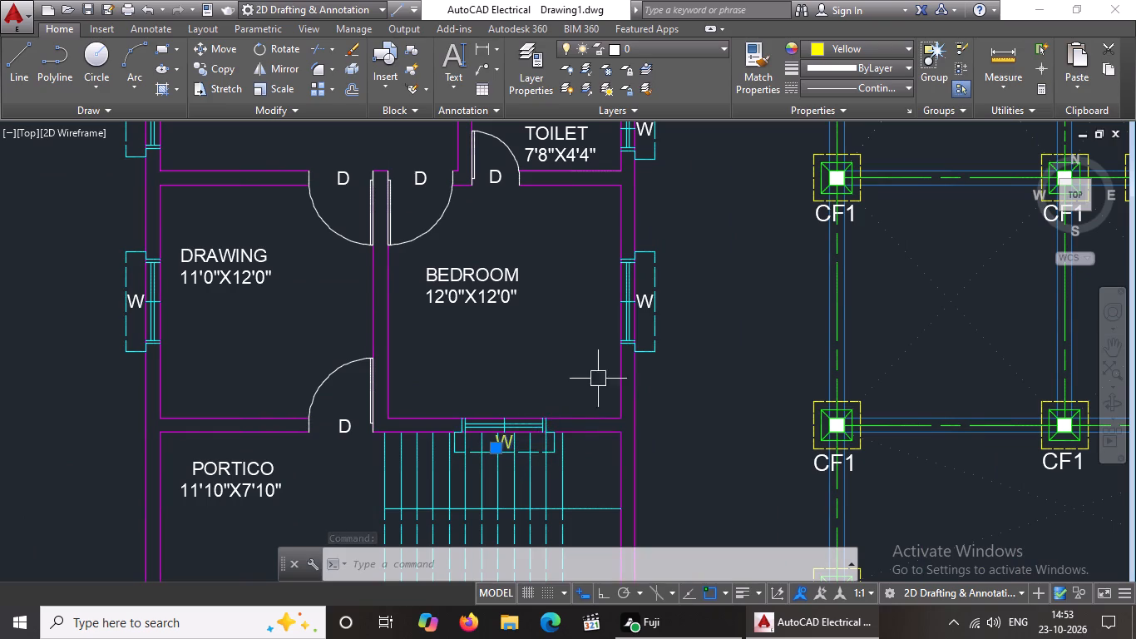
pyautogui.scroll(2, 640, 302)
pyautogui.click(648, 300)
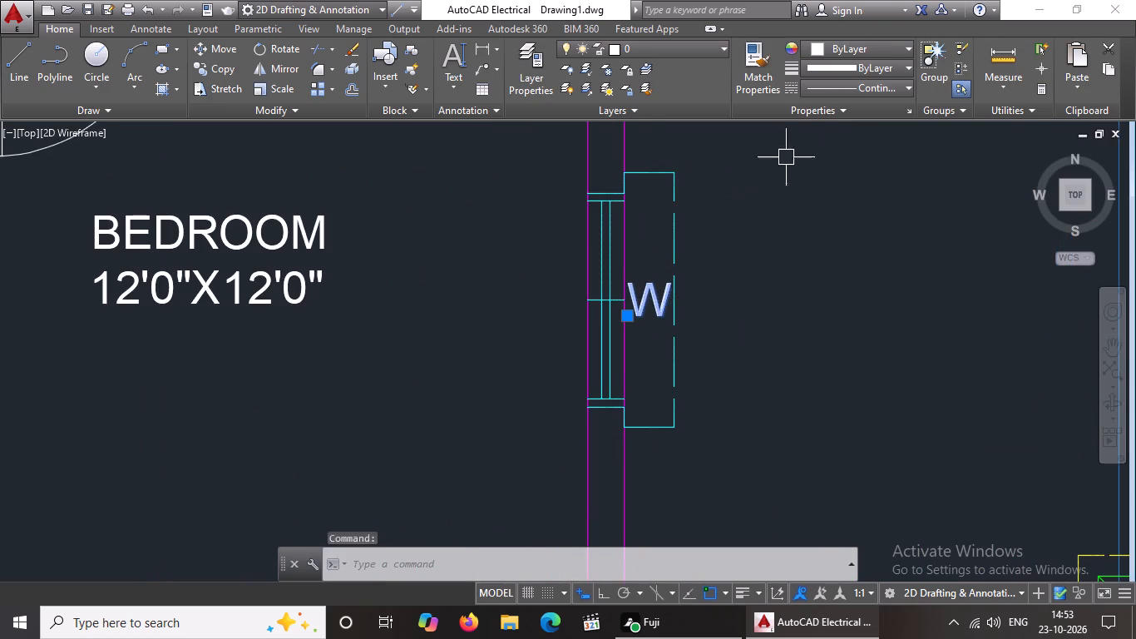
pyautogui.click(845, 47)
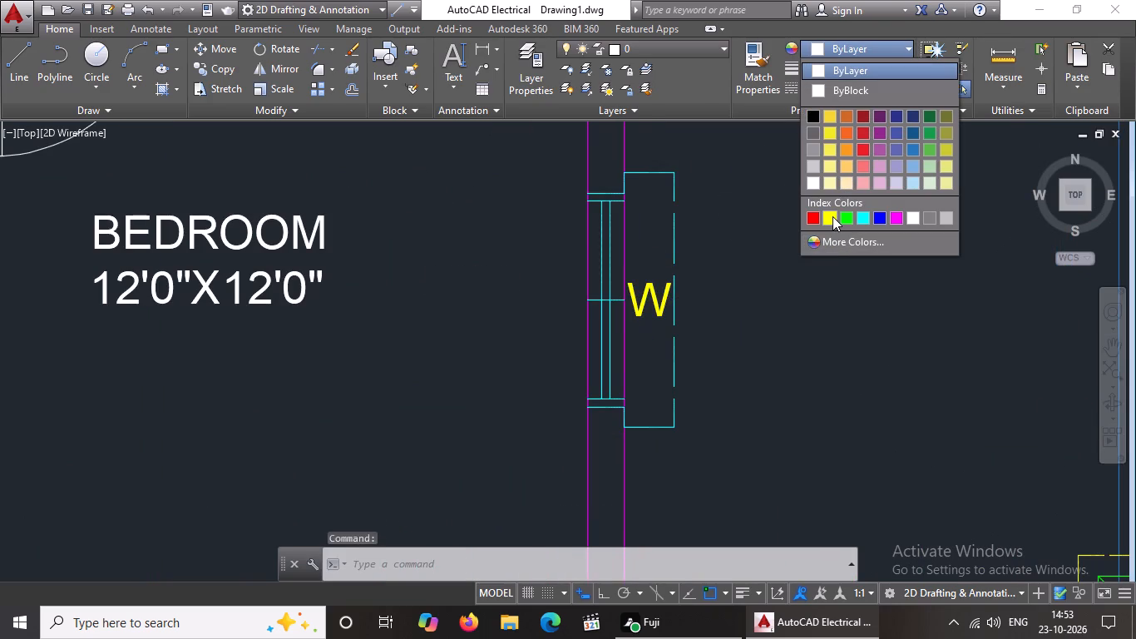
pyautogui.click(833, 216)
# Change the D label of the door between the drawing room and the portico to Yellow.
pyautogui.scroll(-2, 583, 366)
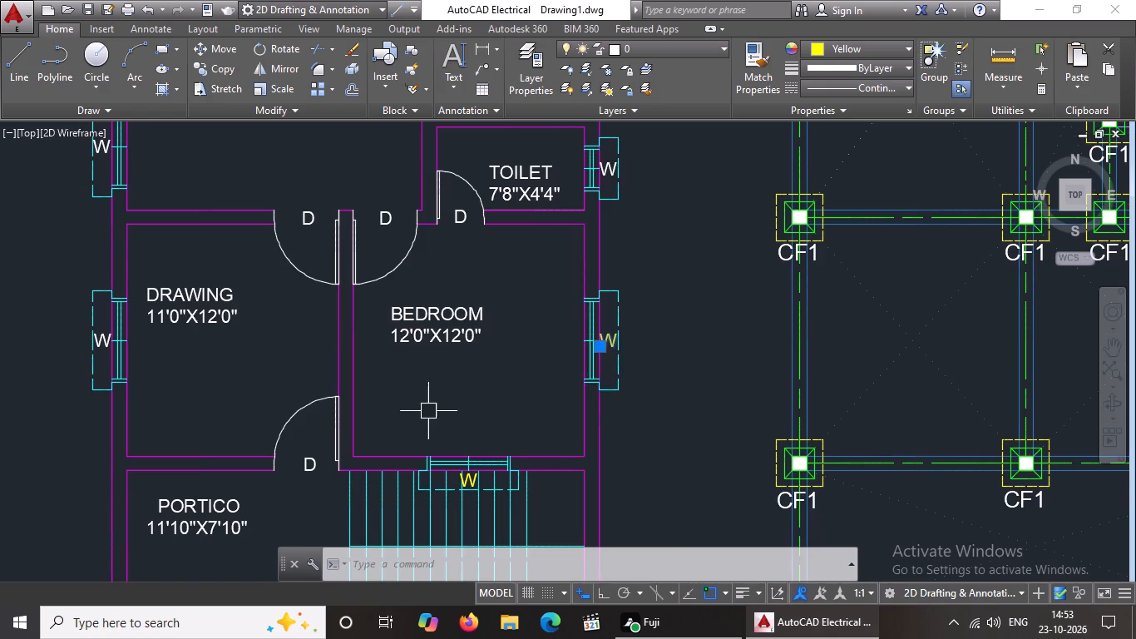
pyautogui.scroll(-3, 484, 366)
pyautogui.scroll(3, 440, 414)
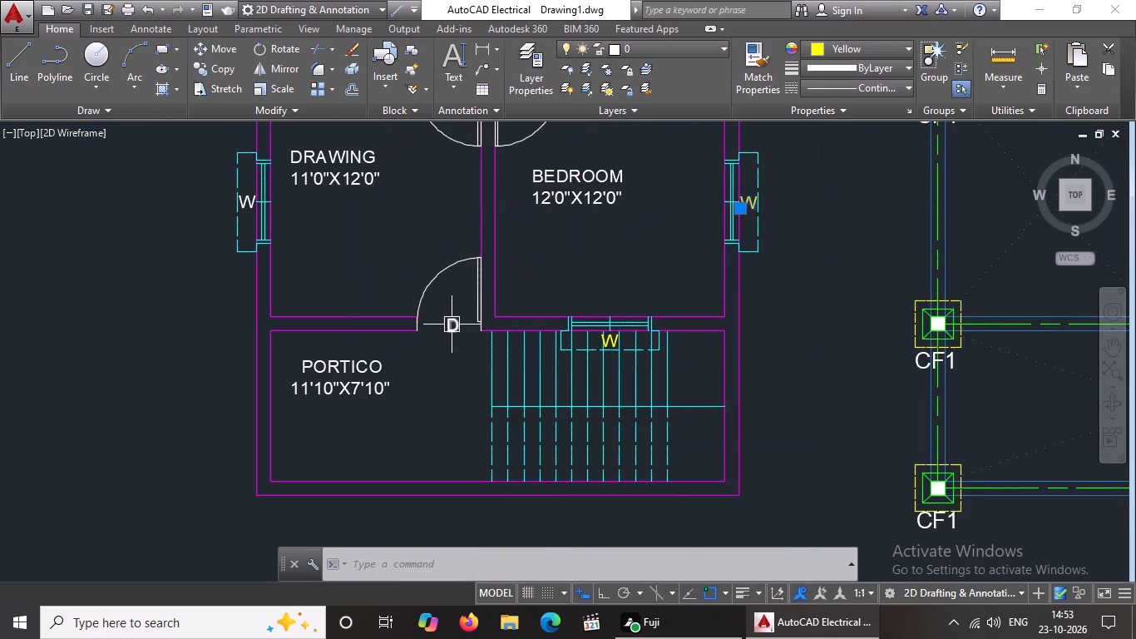
pyautogui.click(452, 324)
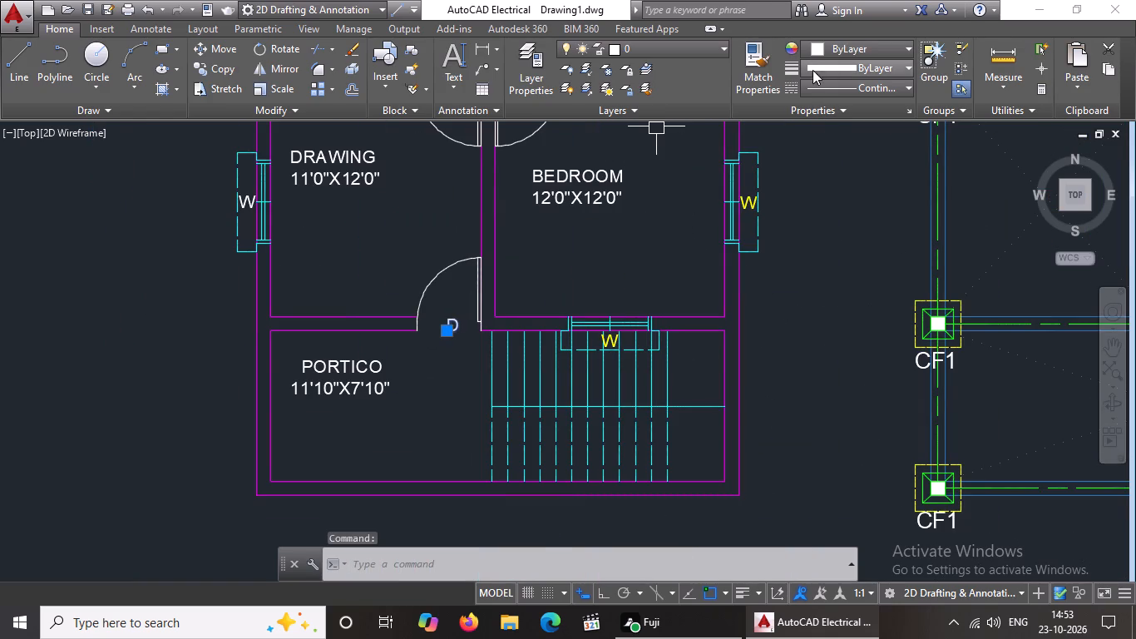
pyautogui.click(847, 42)
pyautogui.click(827, 211)
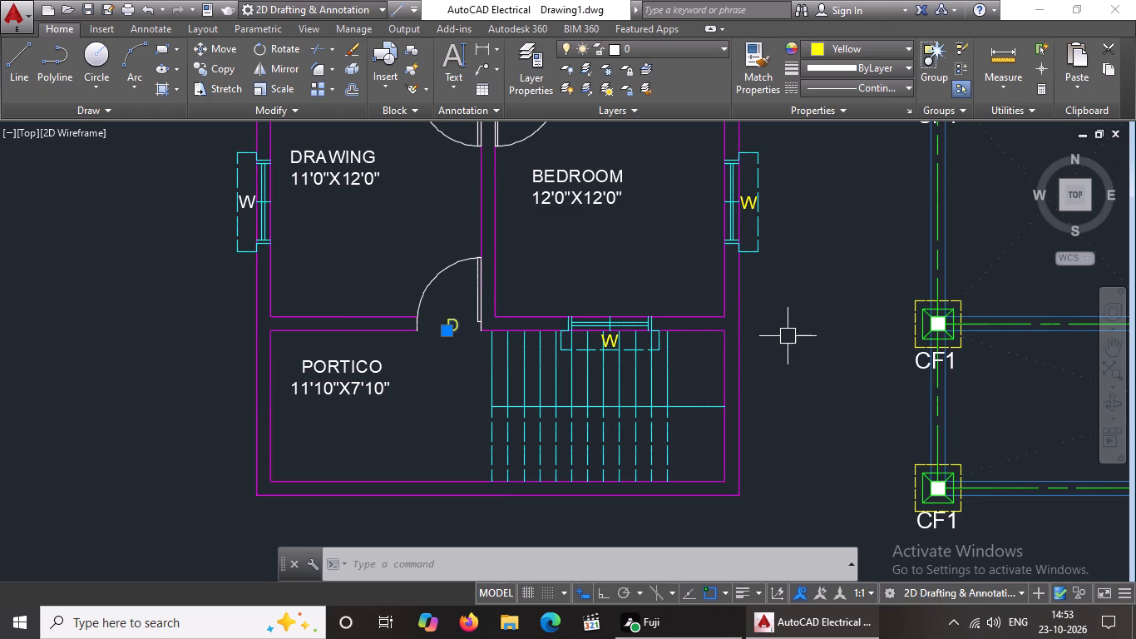
pyautogui.press('Escape')
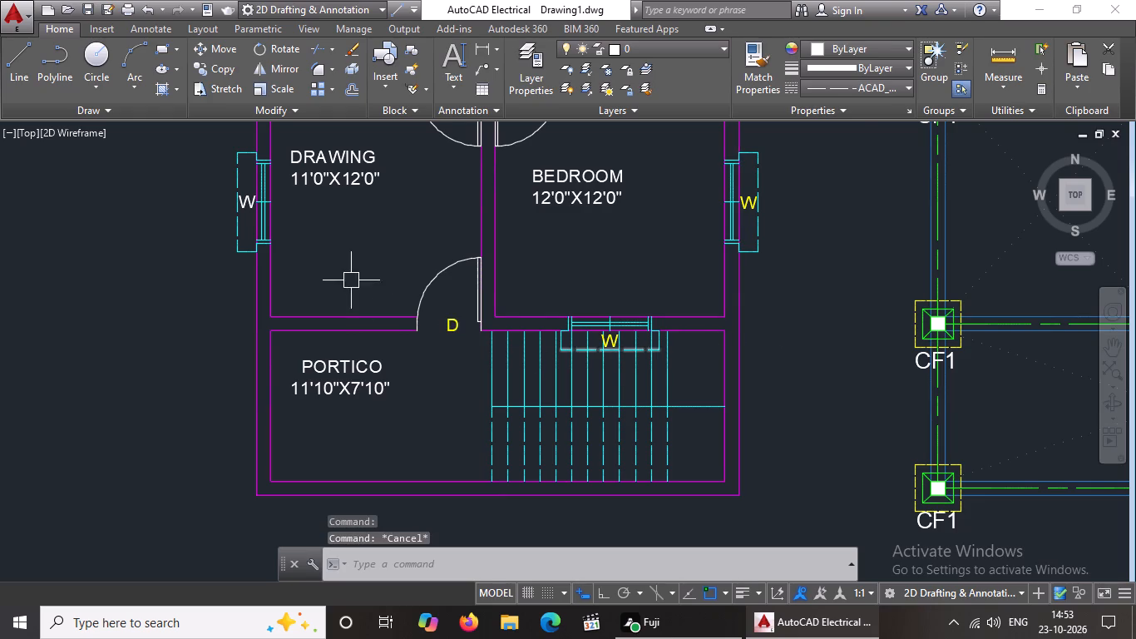
# Change the W label of the drawing room's west window to Yellow.
pyautogui.scroll(3, 254, 210)
pyautogui.click(223, 176)
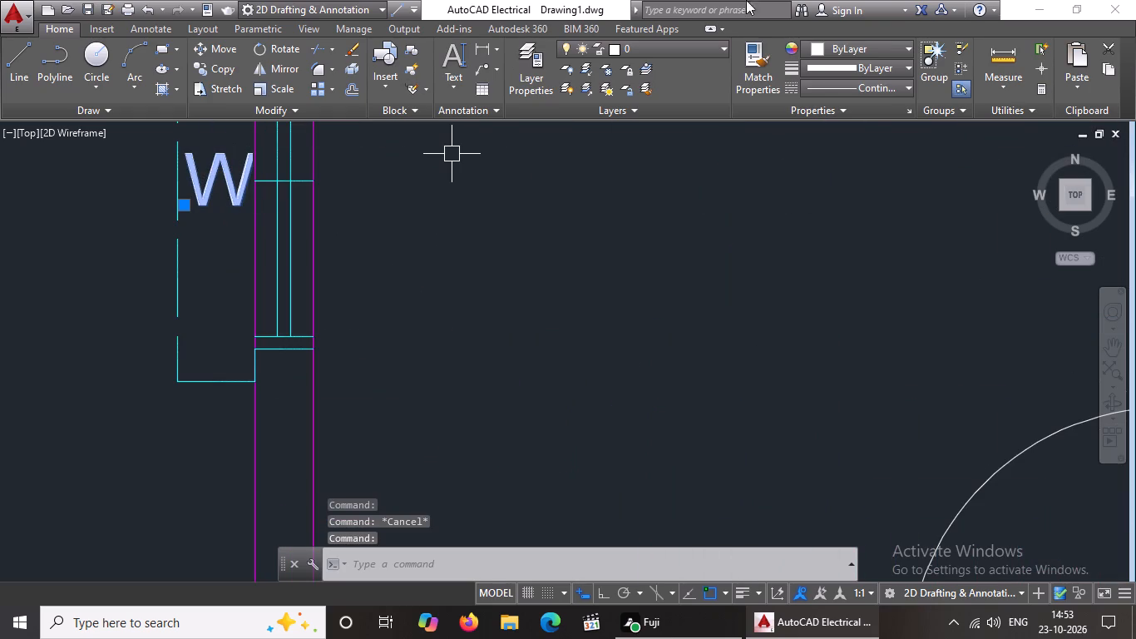
pyautogui.click(868, 48)
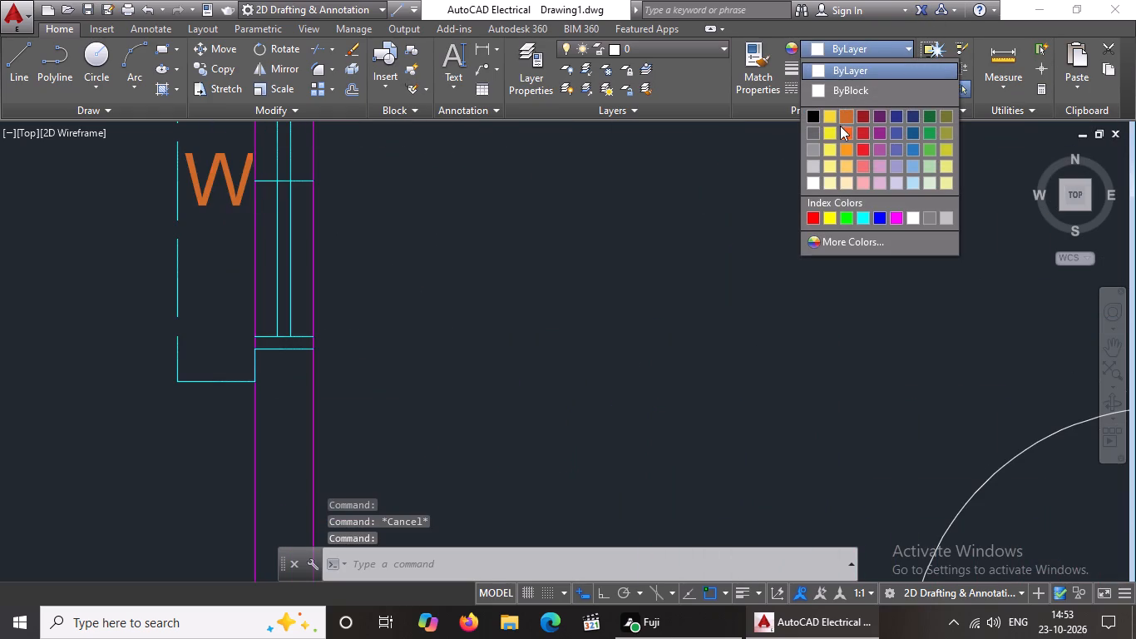
pyautogui.click(830, 223)
pyautogui.press('Escape')
# Change the D label of the door between the living/dining room and the drawing room to Yellow.
pyautogui.scroll(-4, 724, 312)
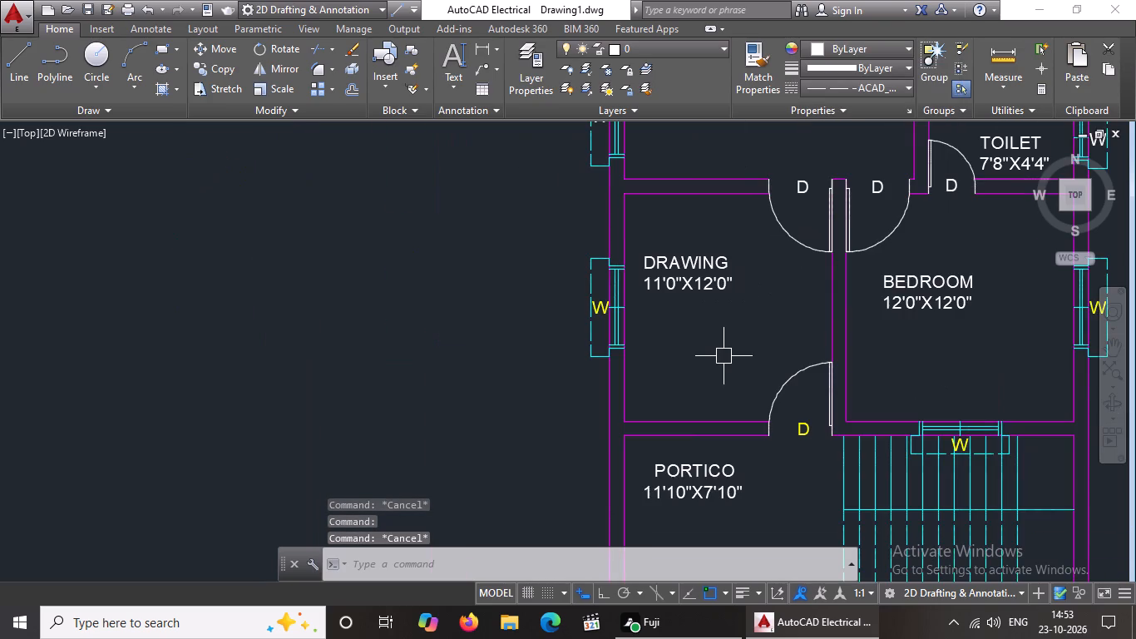
pyautogui.scroll(-2, 752, 363)
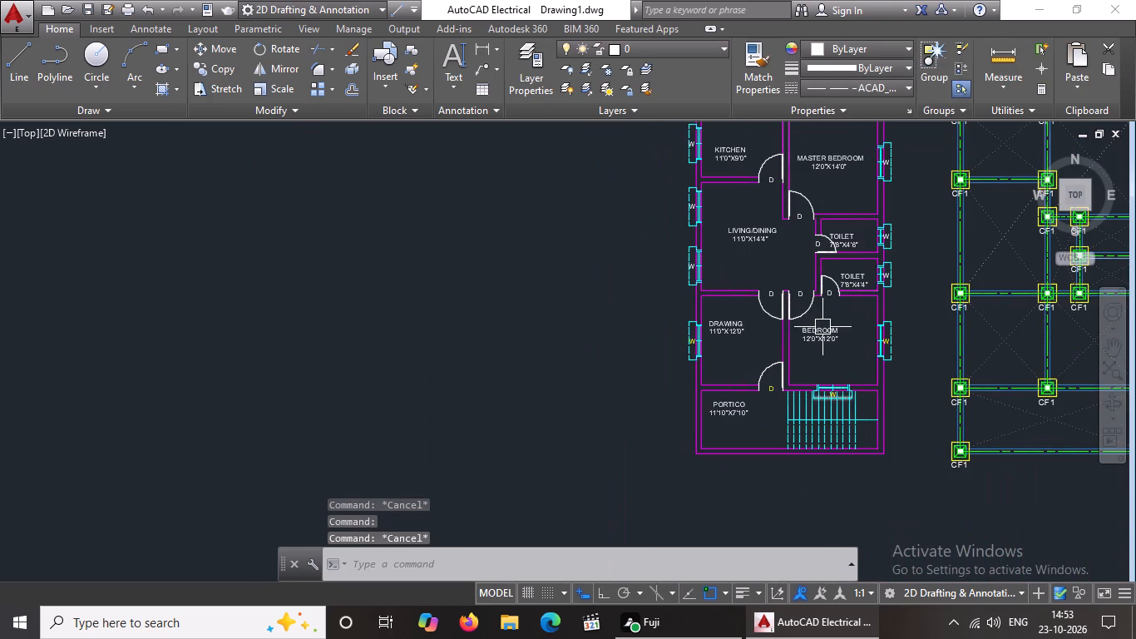
pyautogui.scroll(3, 806, 277)
pyautogui.click(650, 349)
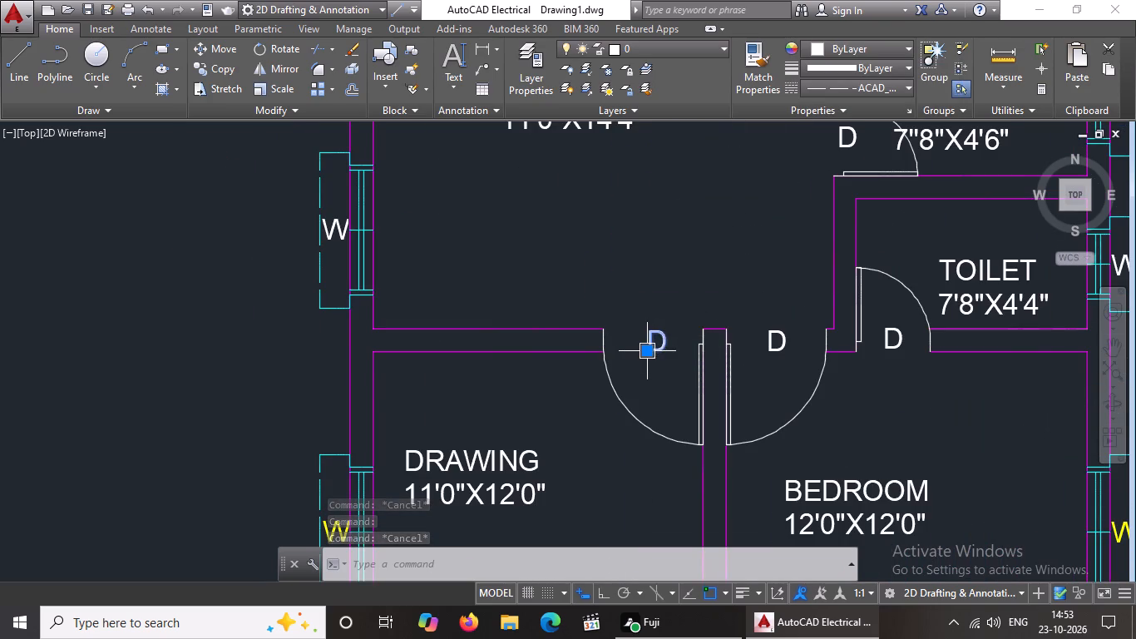
pyautogui.click(835, 38)
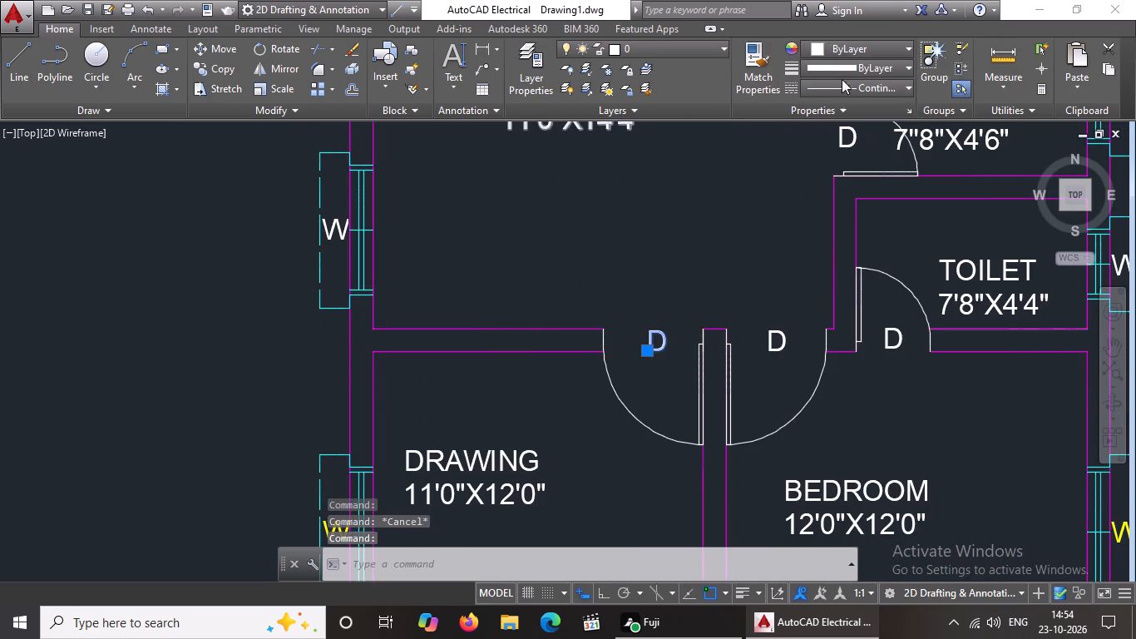
pyautogui.click(849, 47)
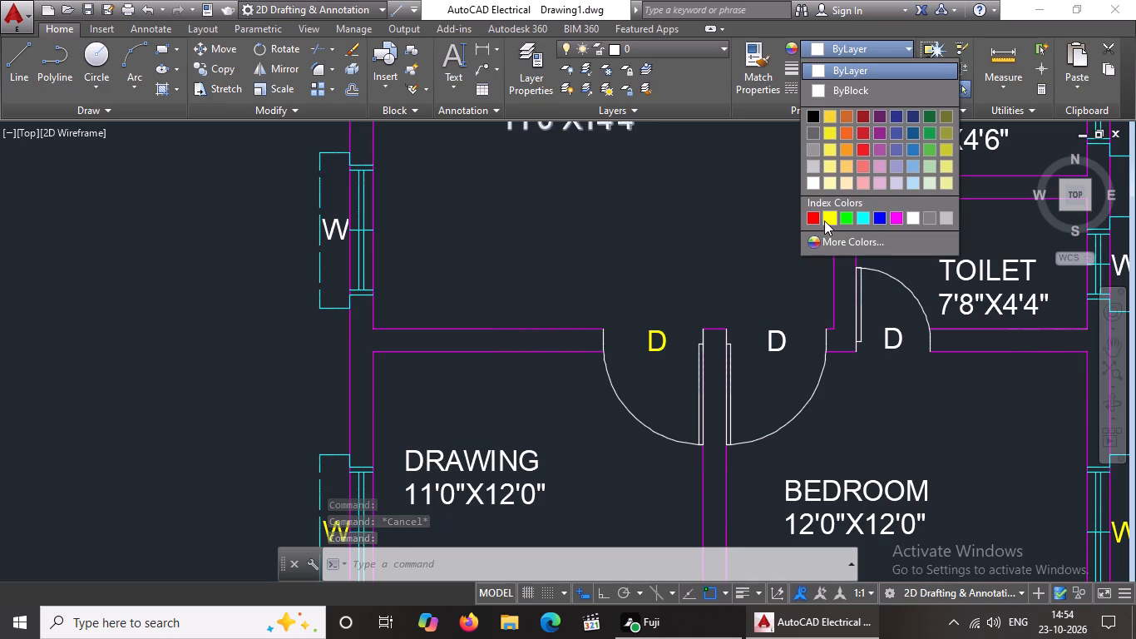
pyautogui.click(824, 220)
pyautogui.press('Escape')
# Change the D label of the door between the living/dining room and the 12'0"X12'0" bedroom to Yellow.
pyautogui.click(776, 348)
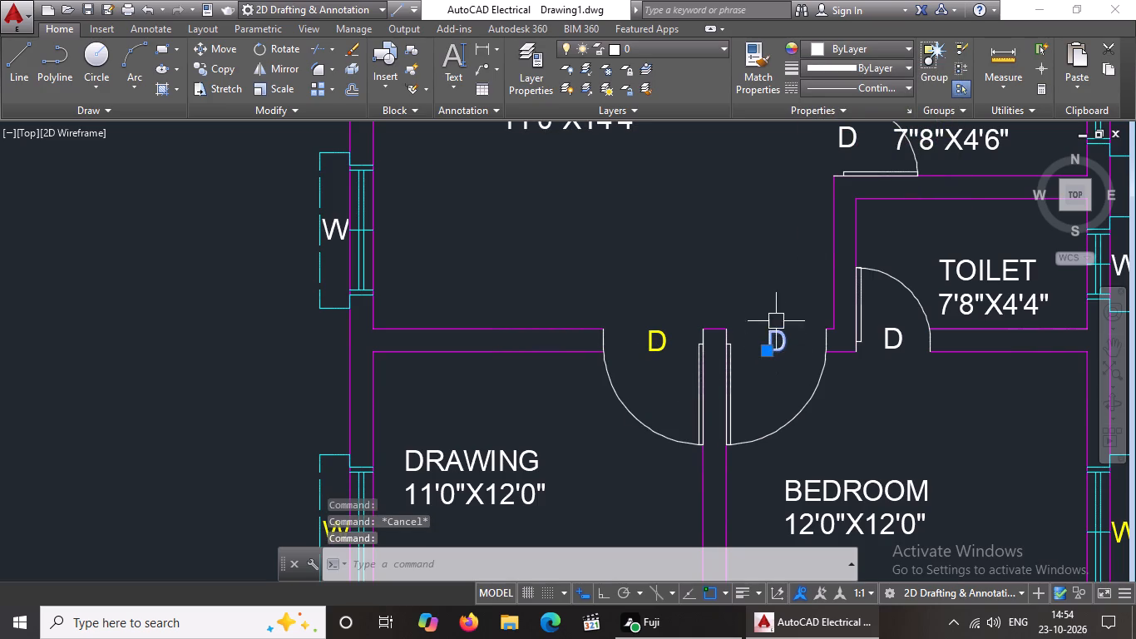
pyautogui.click(854, 33)
pyautogui.click(855, 40)
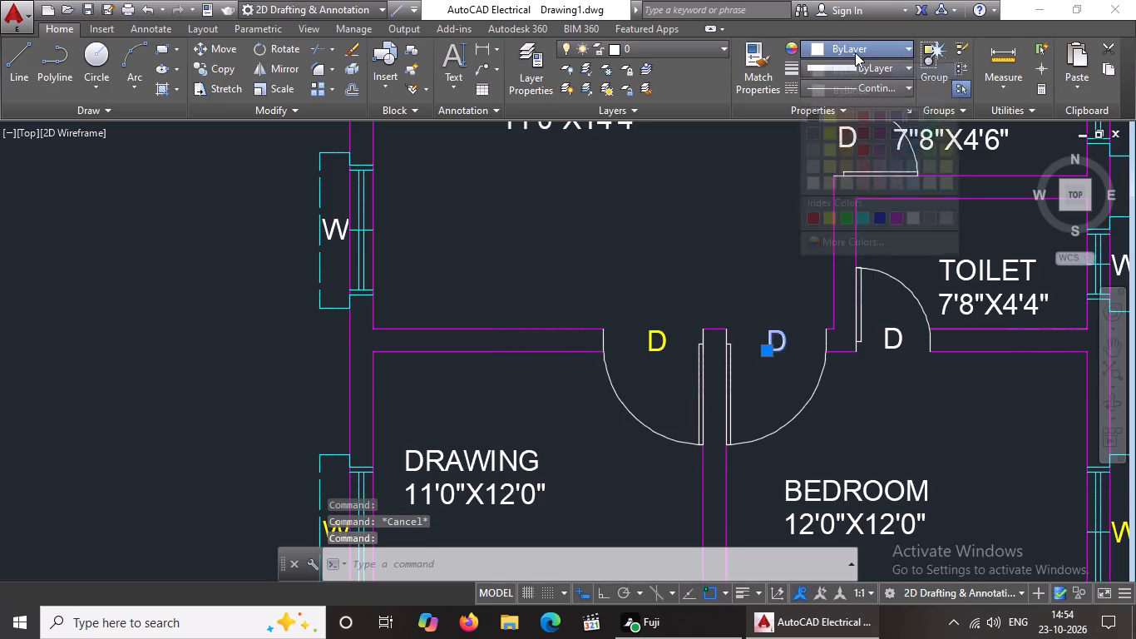
pyautogui.click(822, 215)
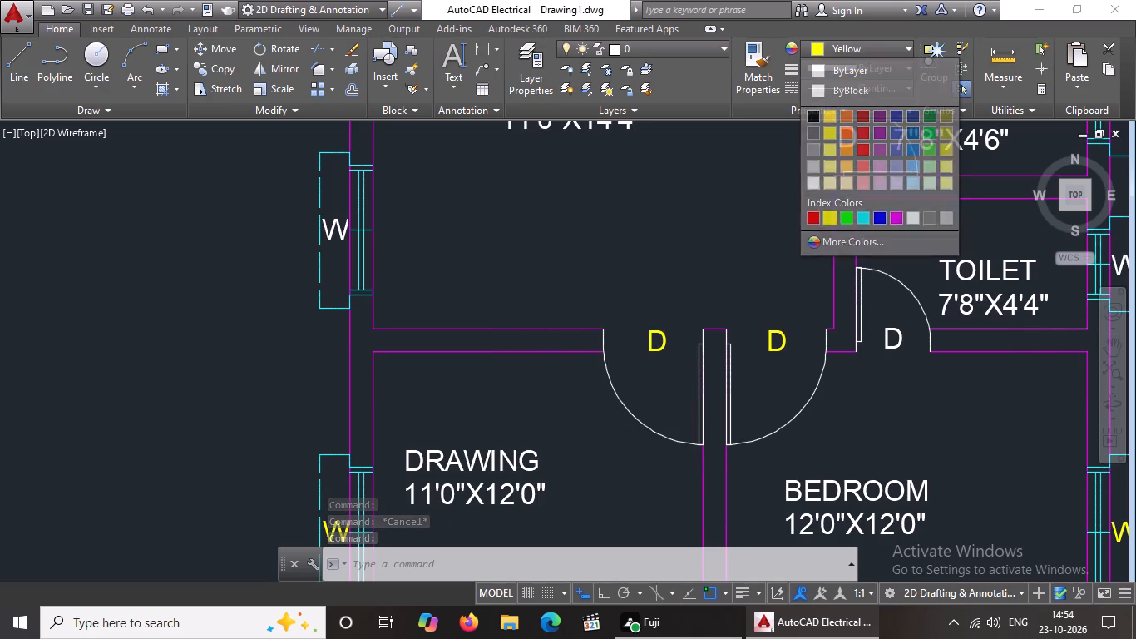
pyautogui.press('Escape')
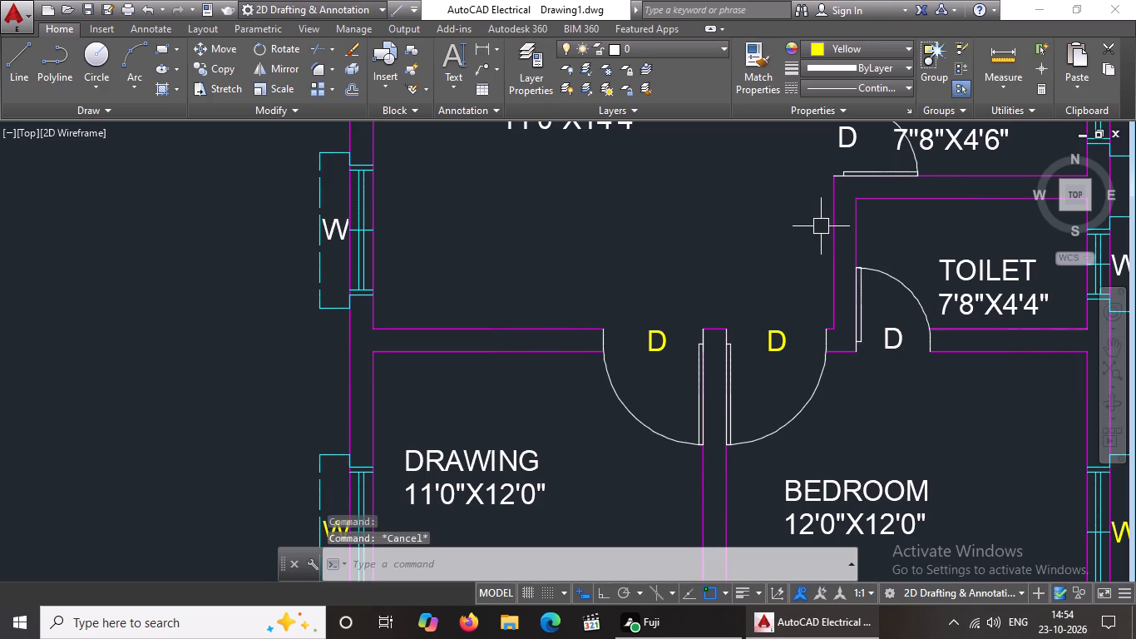
# Change the D label of the 7'8"X4'4" toilet's door to Yellow.
pyautogui.click(885, 342)
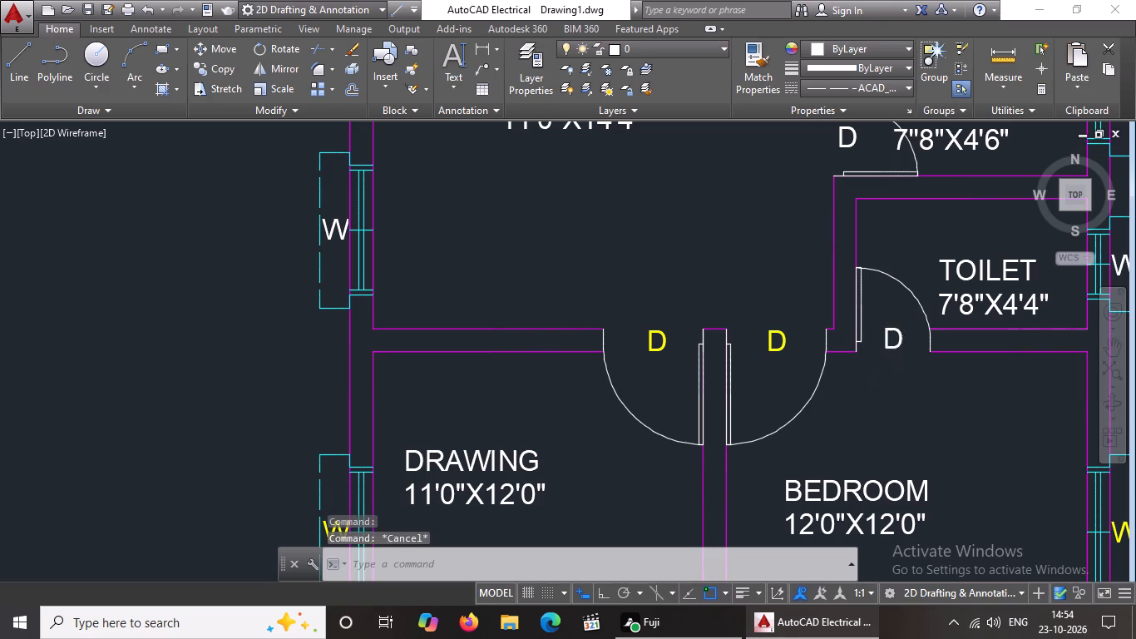
pyautogui.click(863, 47)
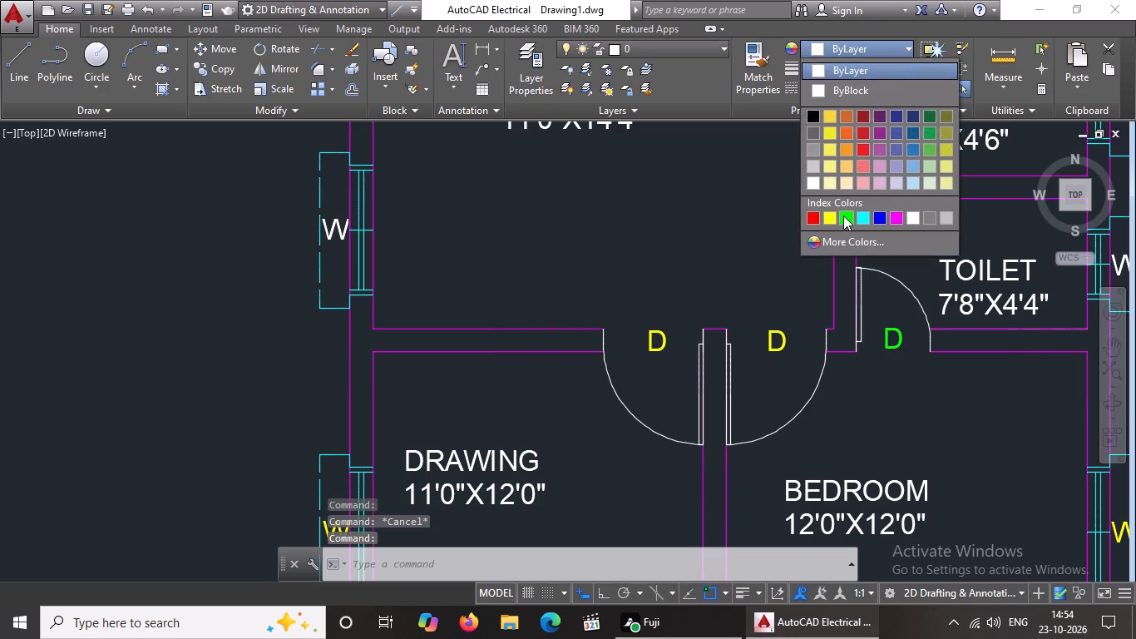
pyautogui.click(834, 218)
pyautogui.scroll(-3, 809, 245)
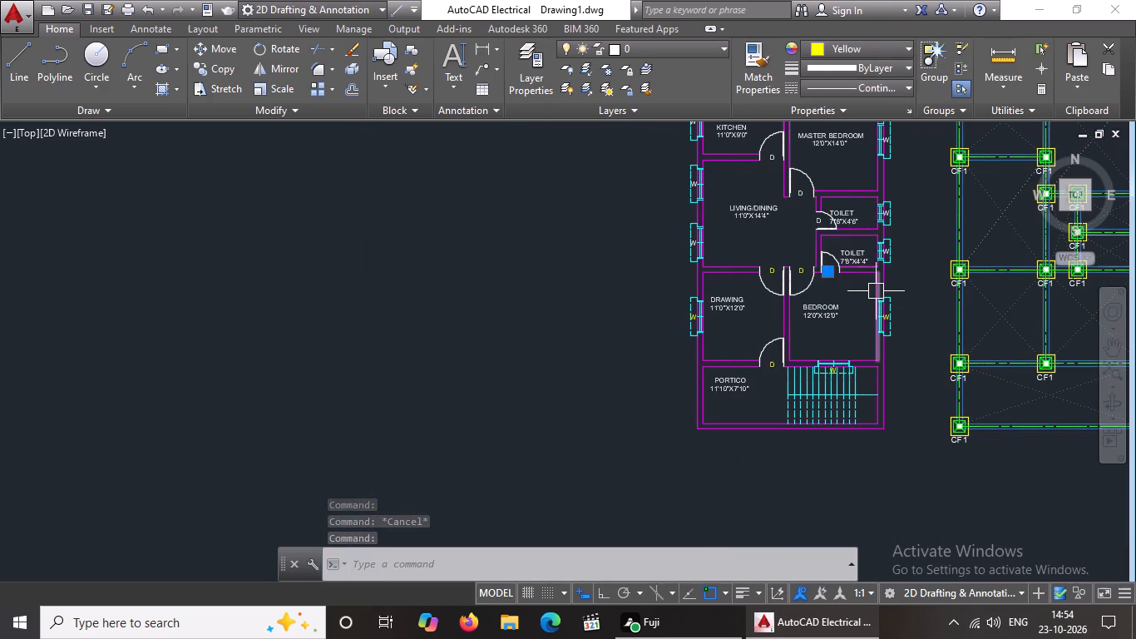
pyautogui.press('Escape')
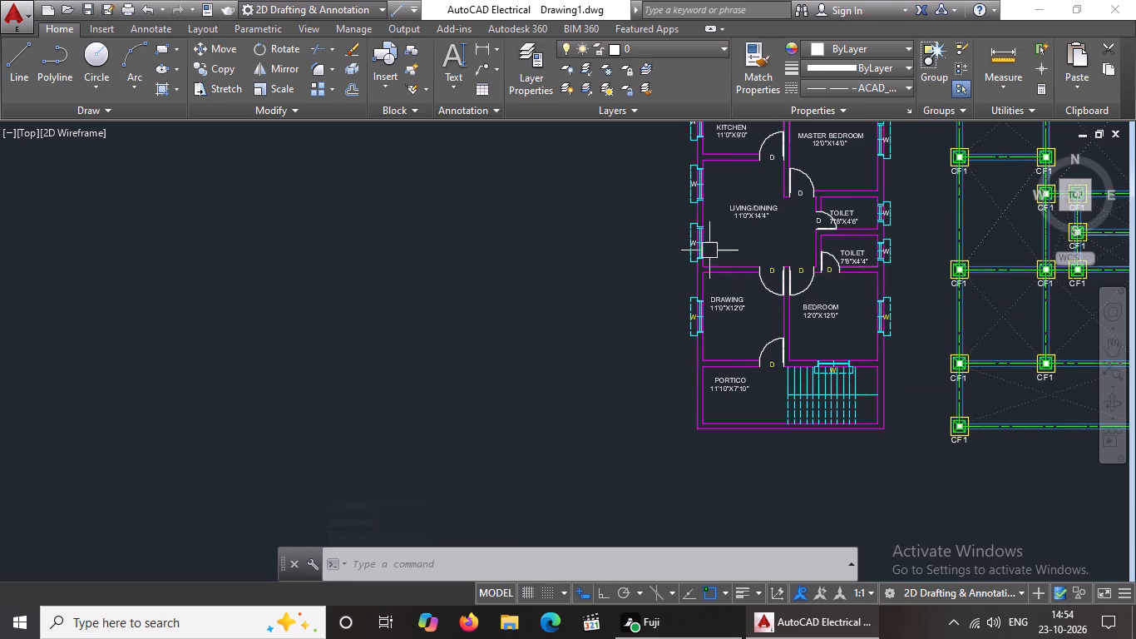
# Change the W label of the living/dining room's southern window on the west wall to Yellow.
pyautogui.scroll(4, 709, 239)
pyautogui.click(595, 250)
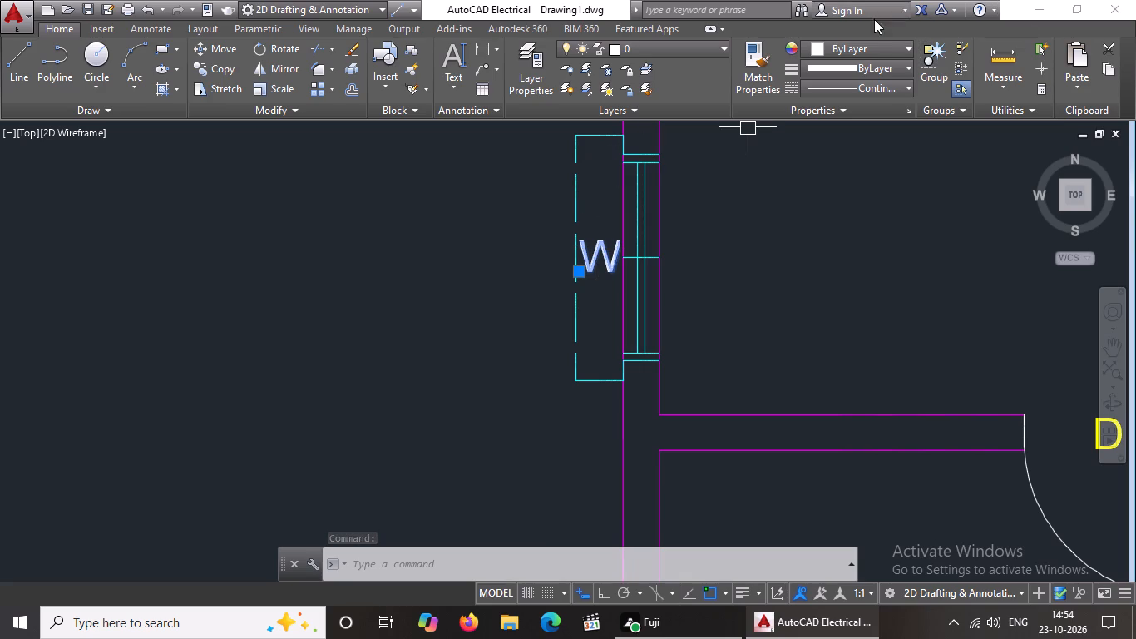
pyautogui.click(874, 52)
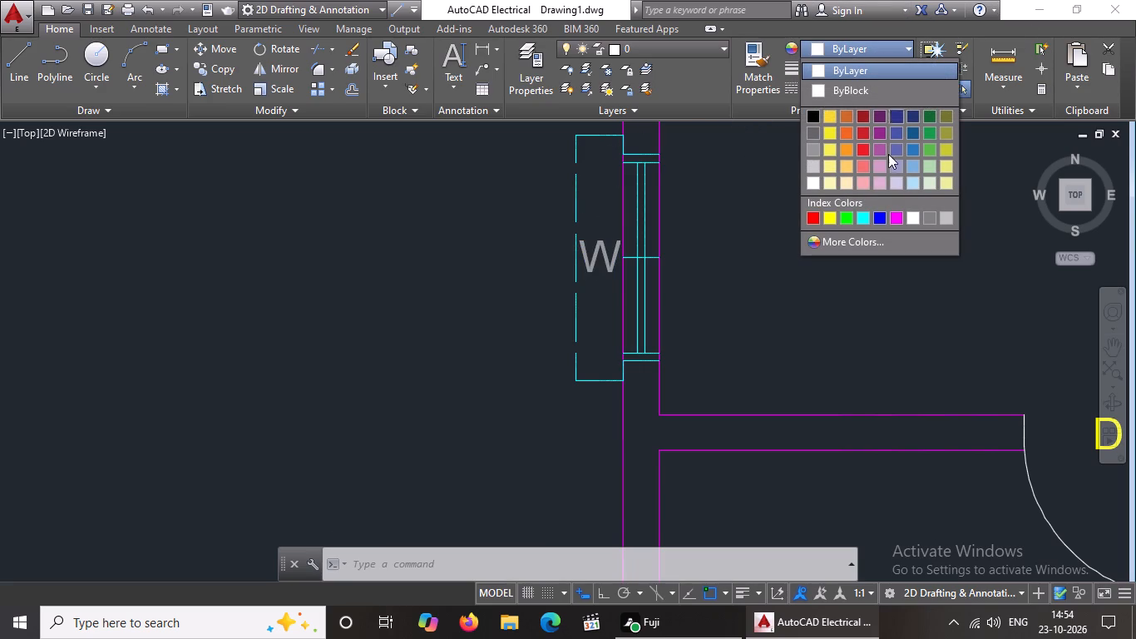
pyautogui.click(828, 215)
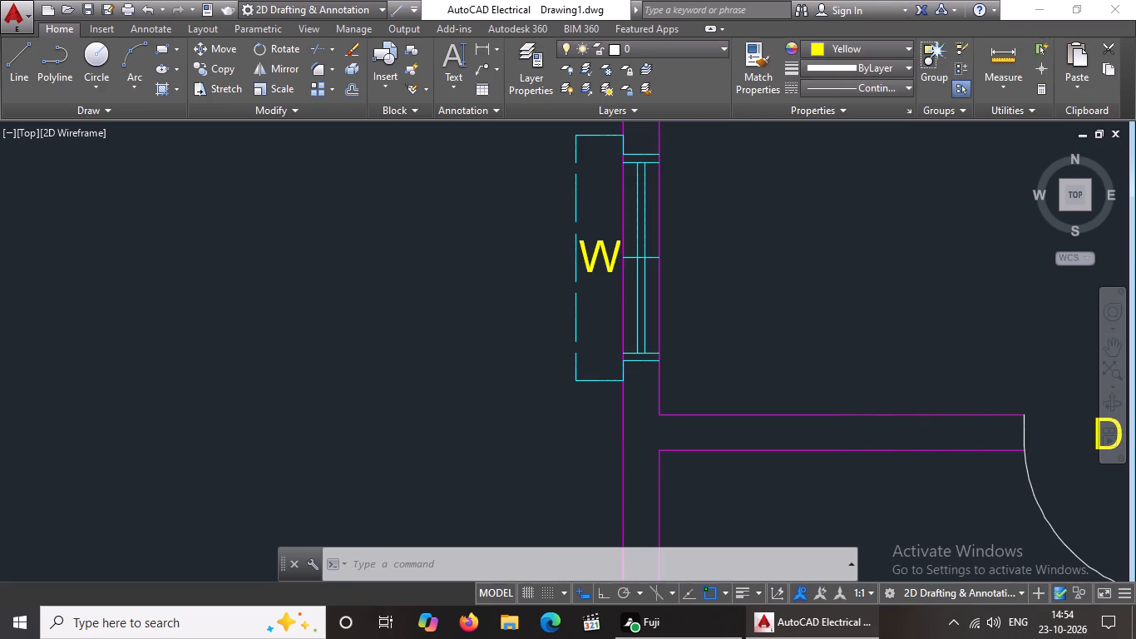
pyautogui.press('Escape')
# Change the W label of the 7'8"X4'4" toilet's east window to Yellow.
pyautogui.scroll(-3, 804, 226)
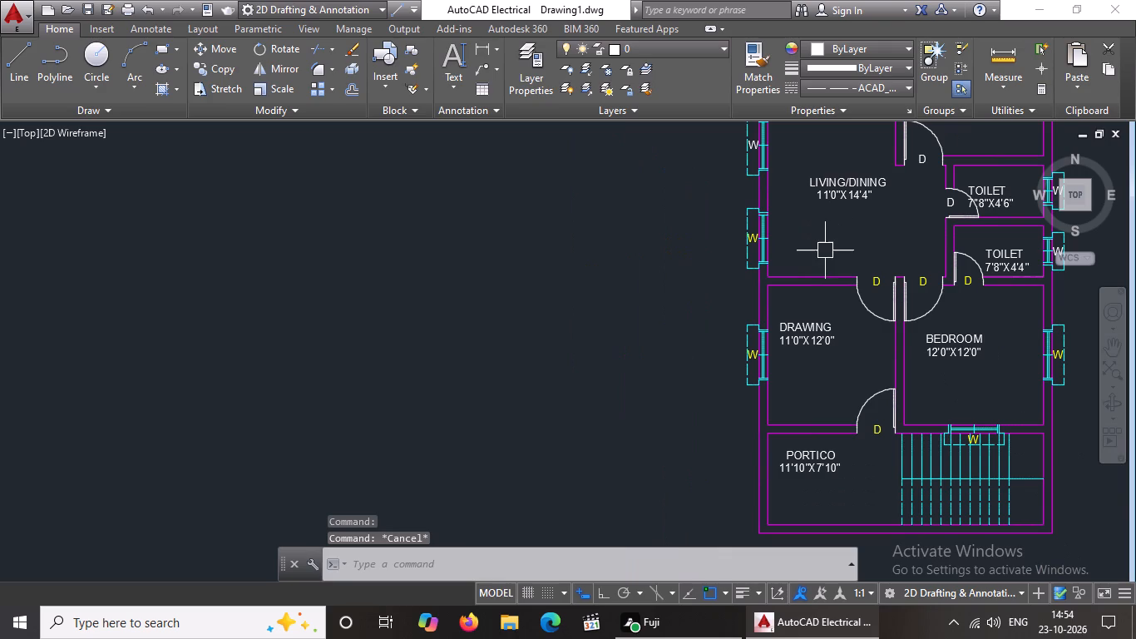
pyautogui.moveTo(839, 249); pyautogui.dragTo(614, 255, button='middle')
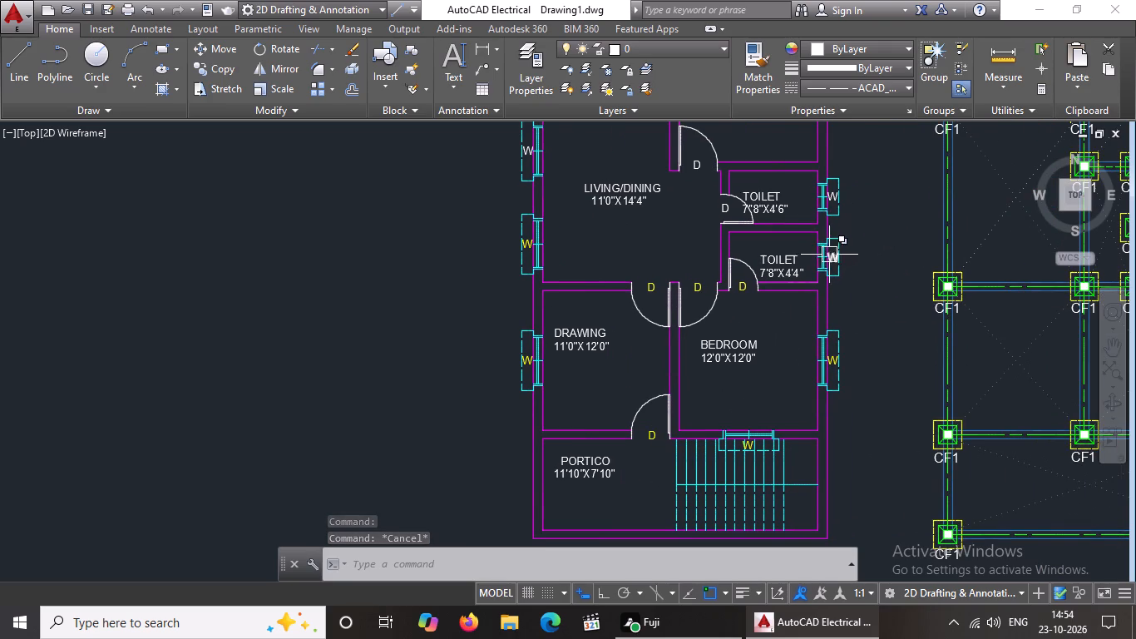
pyautogui.scroll(4, 829, 255)
pyautogui.click(828, 267)
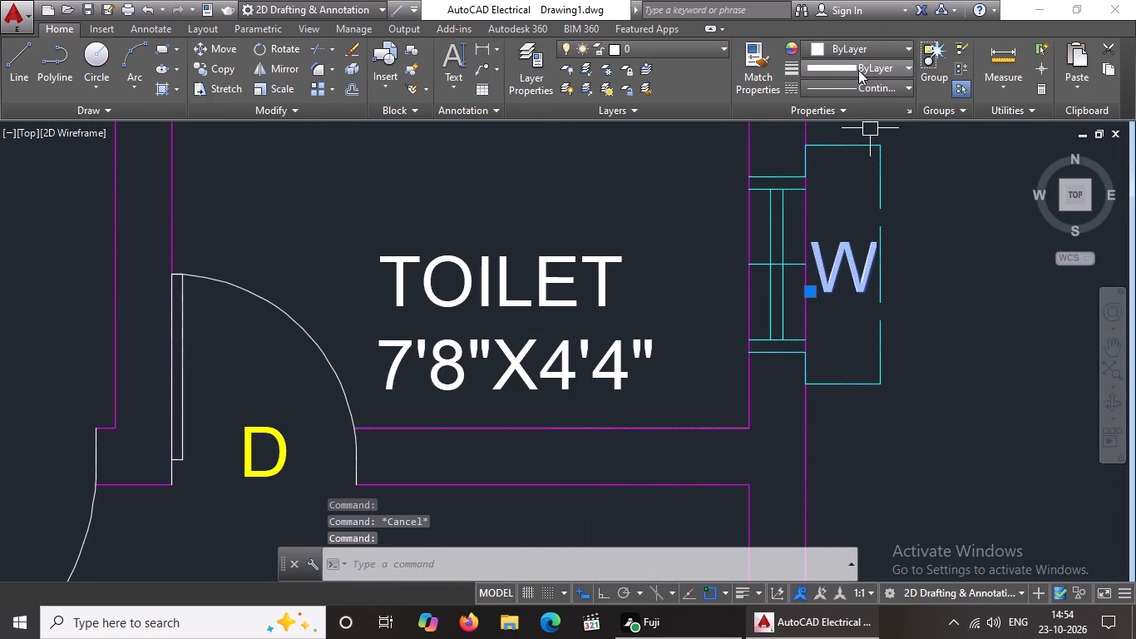
pyautogui.click(860, 54)
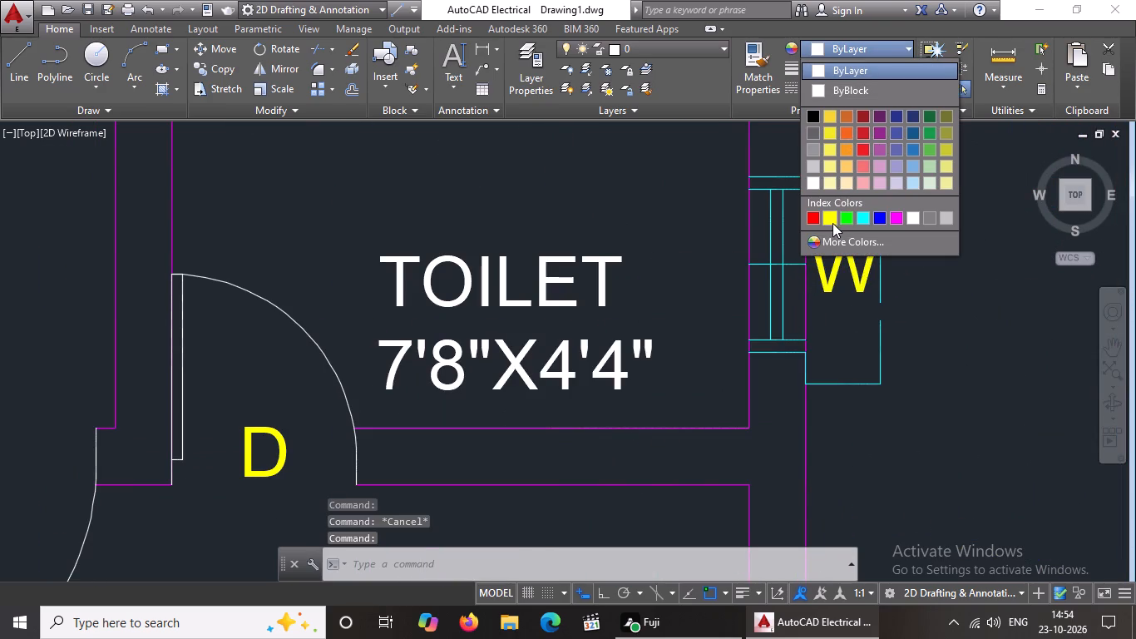
pyautogui.click(830, 220)
pyautogui.scroll(-3, 596, 297)
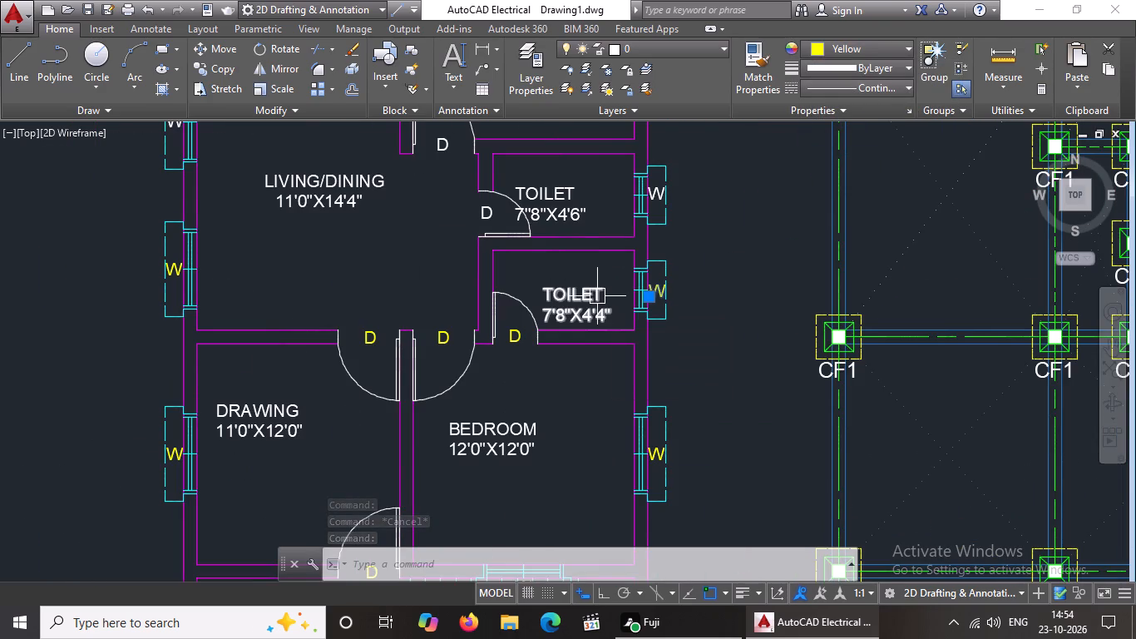
pyautogui.press('Escape')
# Change the D label of the door between the living/dining room and the 4'6" wide toilet to Yellow.
pyautogui.scroll(-4, 599, 302)
pyautogui.scroll(2, 516, 305)
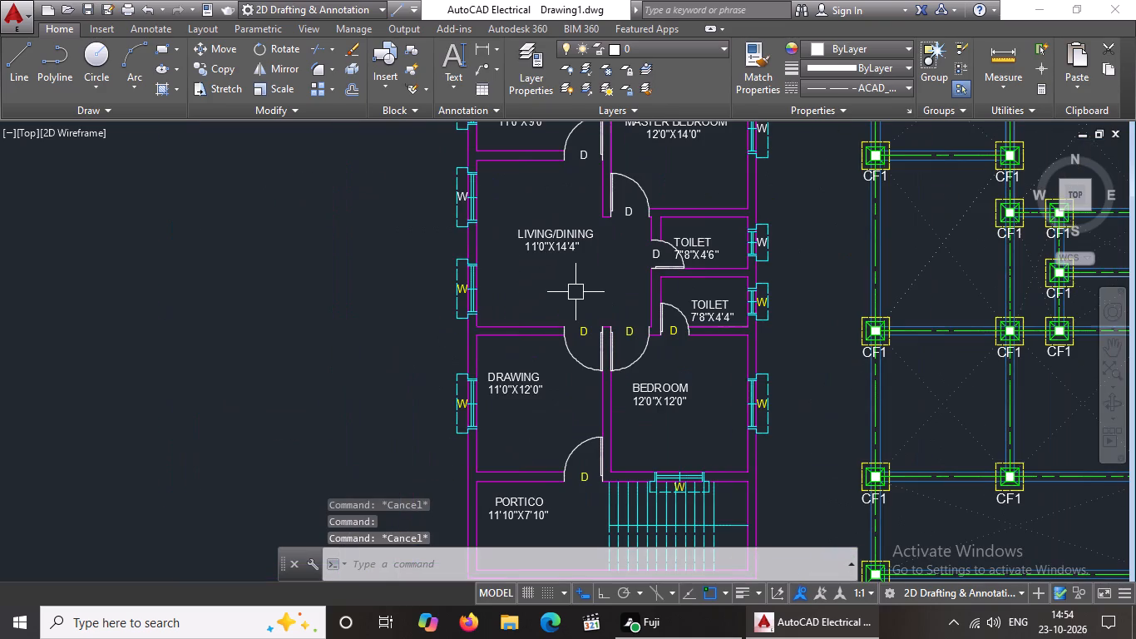
pyautogui.scroll(2, 661, 240)
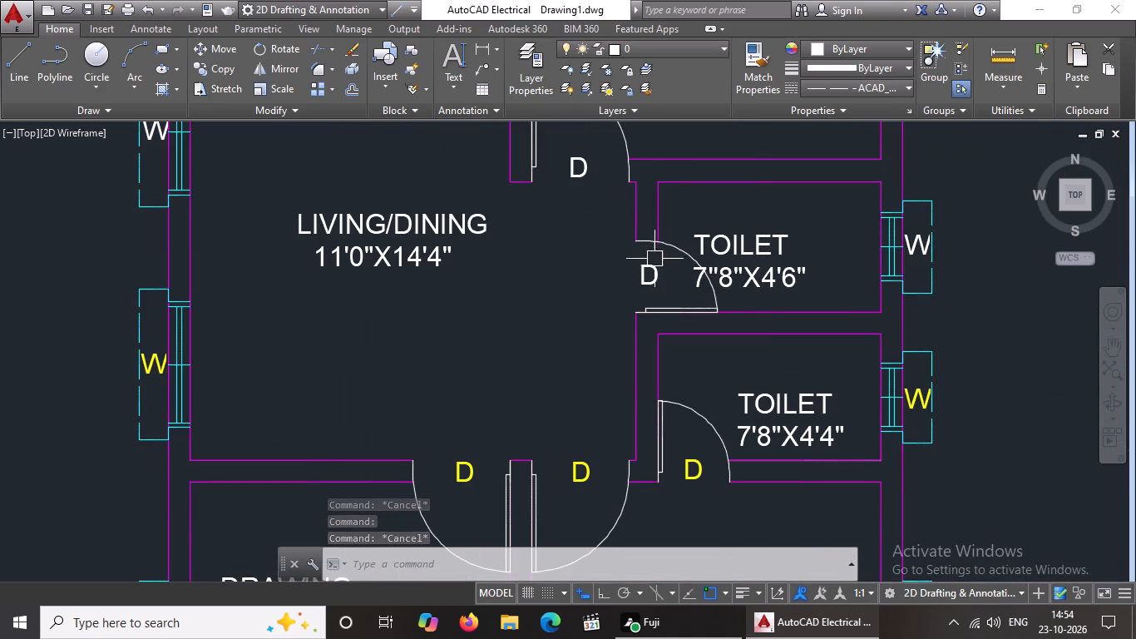
pyautogui.click(652, 269)
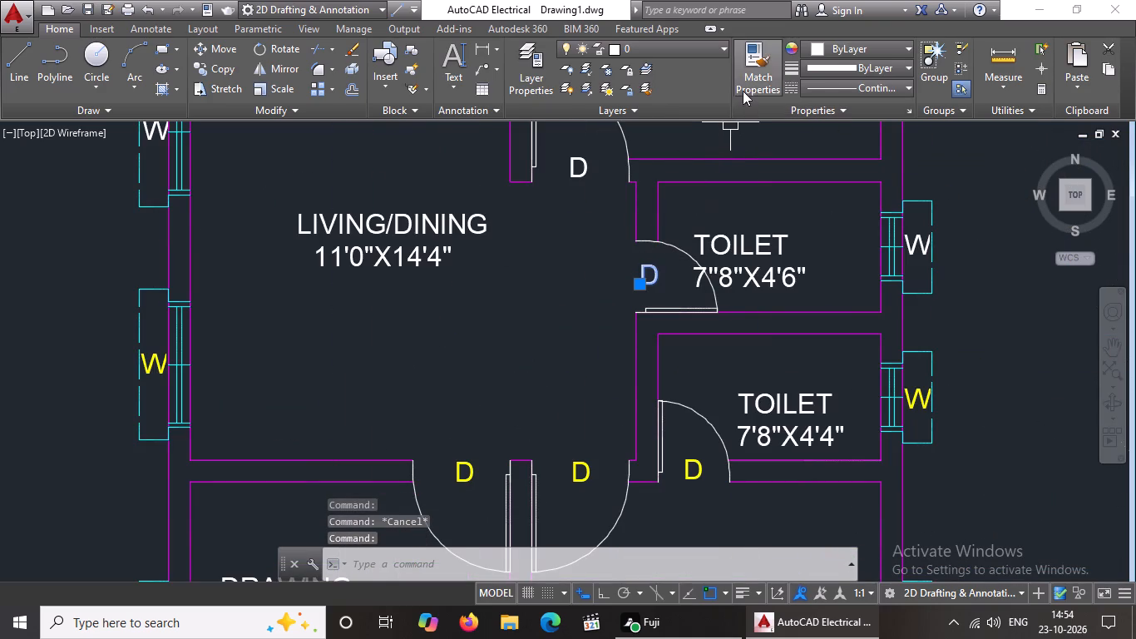
pyautogui.click(842, 40)
pyautogui.click(832, 216)
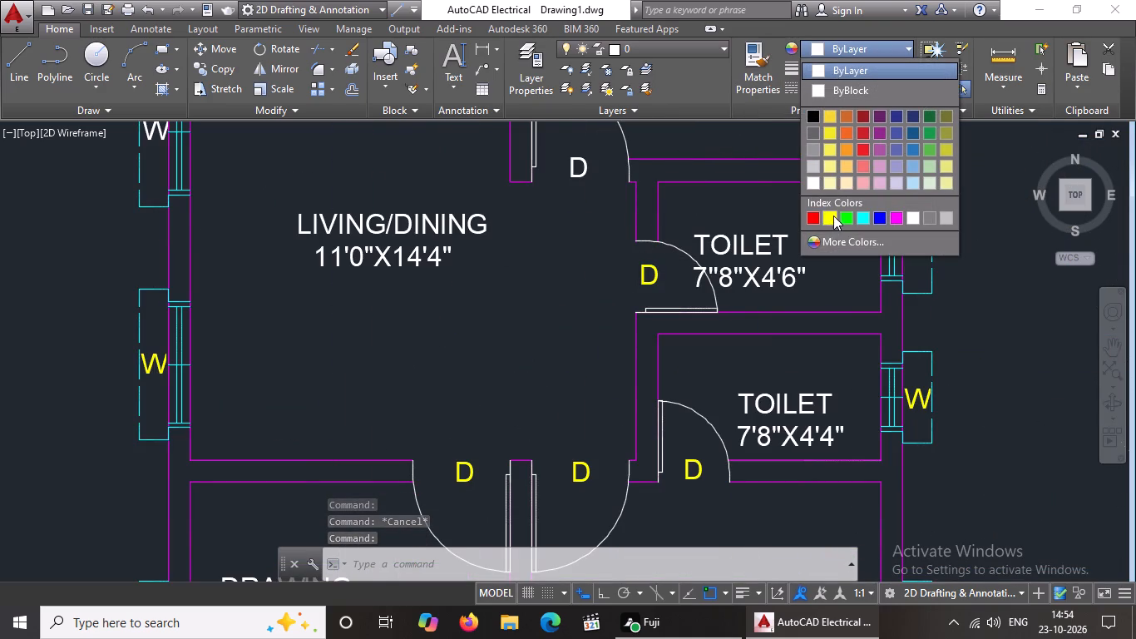
pyautogui.scroll(-2, 705, 323)
pyautogui.press('Escape')
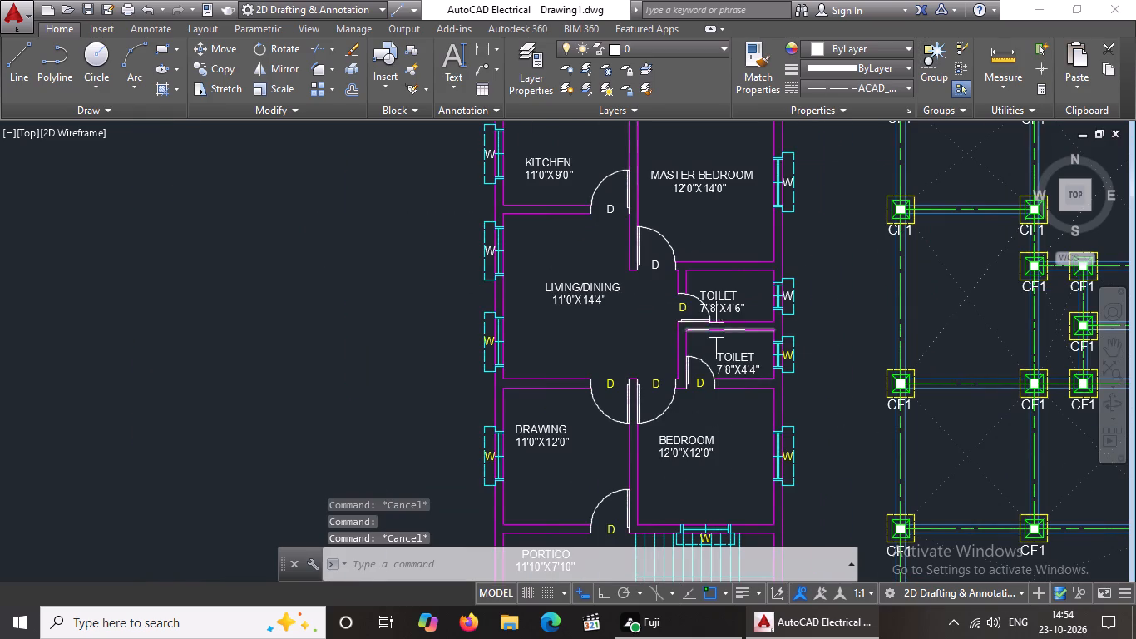
# Change the W label of the 4'6" wide toilet's east window to Yellow.
pyautogui.scroll(3, 793, 306)
pyautogui.click(765, 255)
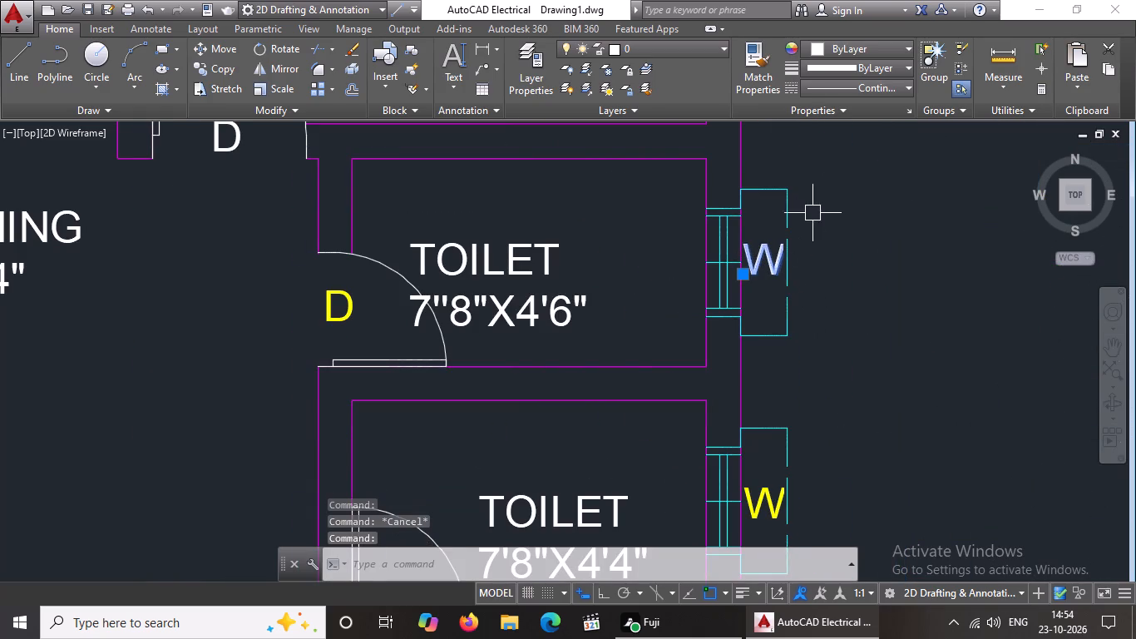
pyautogui.click(853, 49)
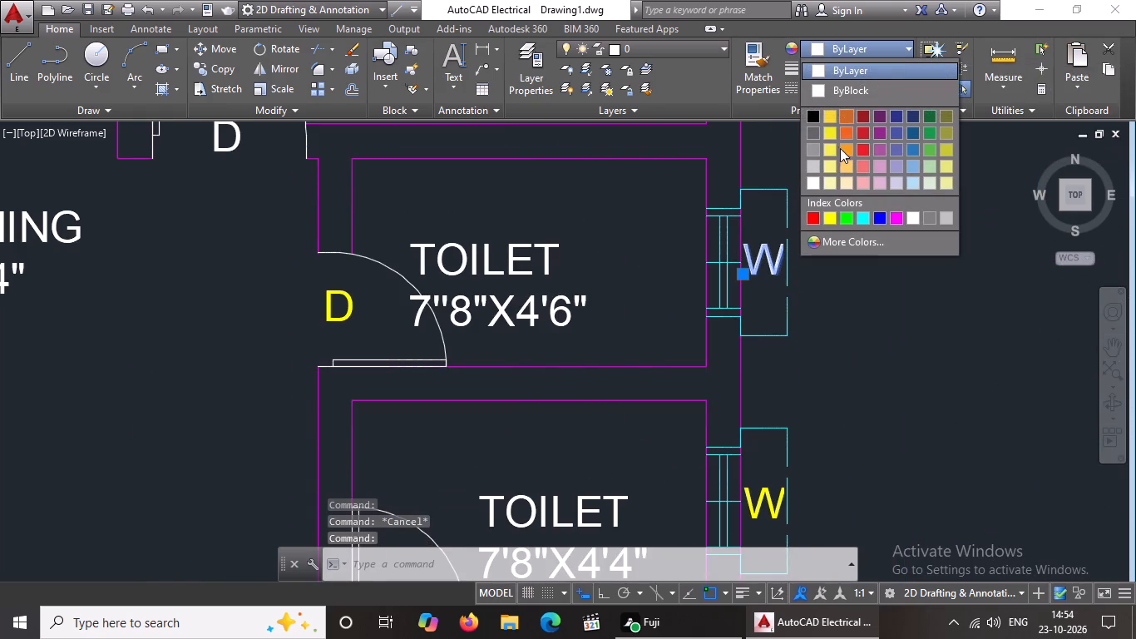
pyautogui.click(829, 218)
pyautogui.press('Escape')
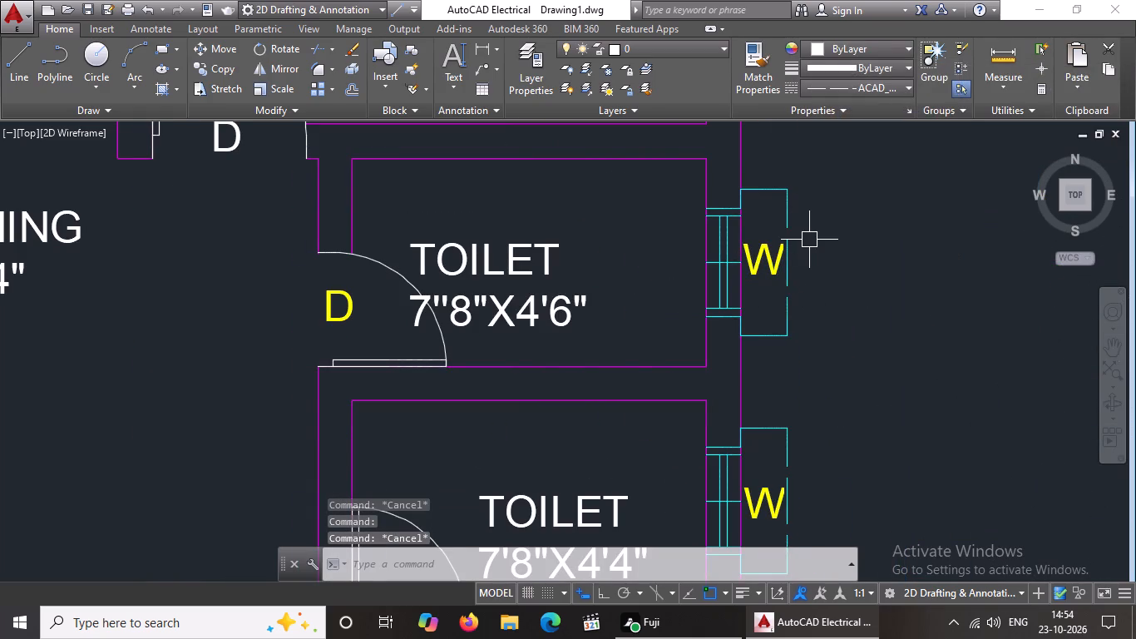
# Change the D label of the master bedroom's door off the living/dining room to Yellow.
pyautogui.scroll(-2, 809, 240)
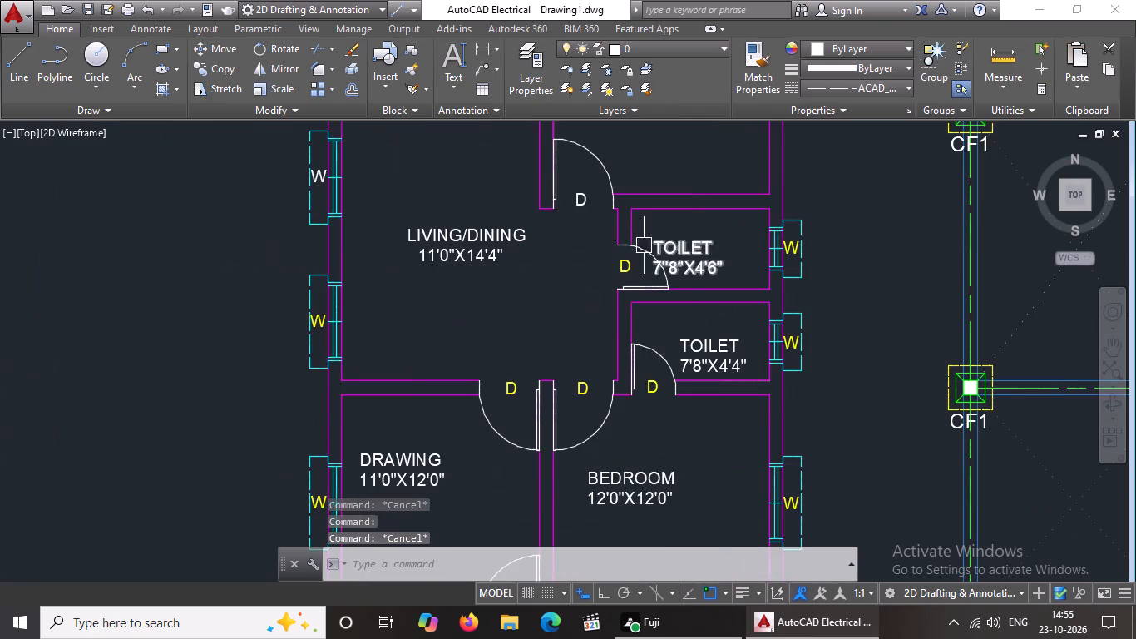
pyautogui.click(577, 195)
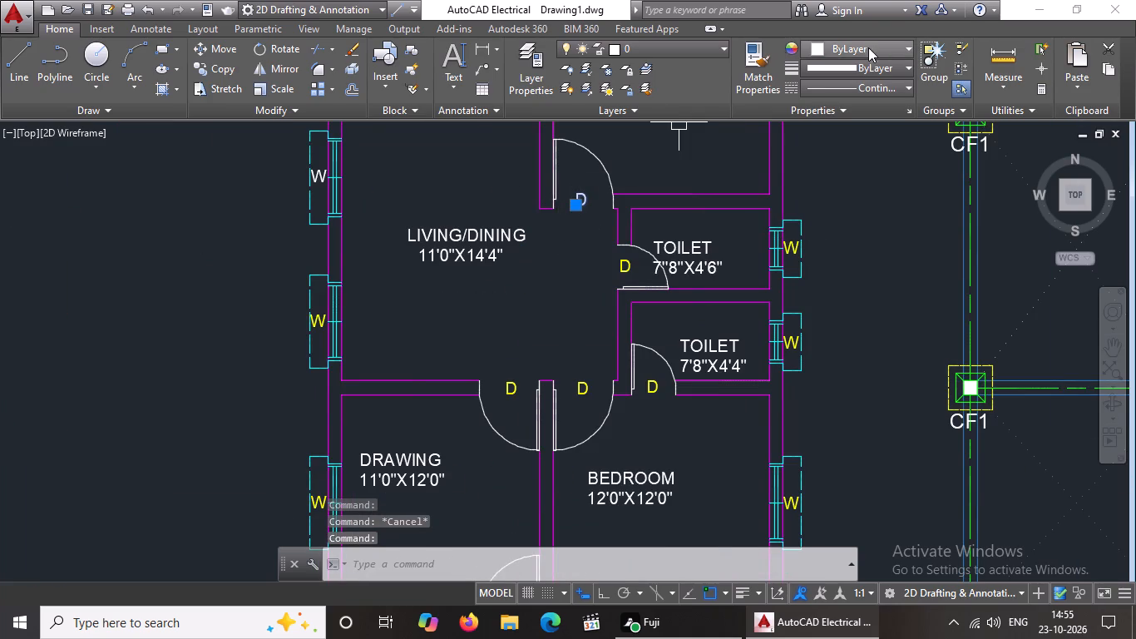
pyautogui.click(872, 44)
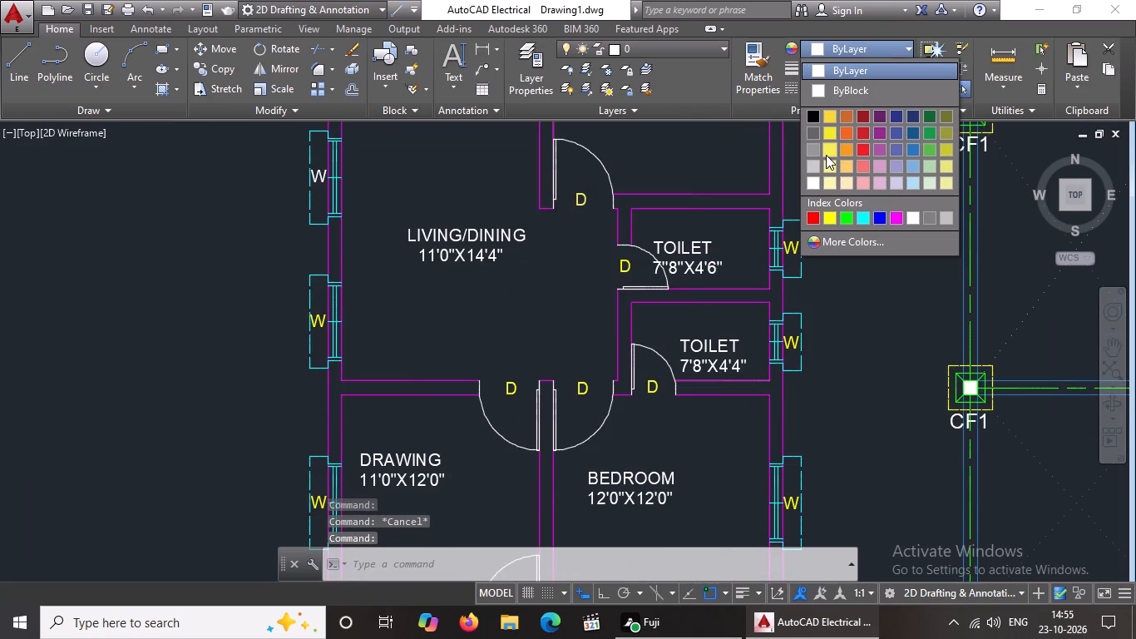
pyautogui.click(826, 221)
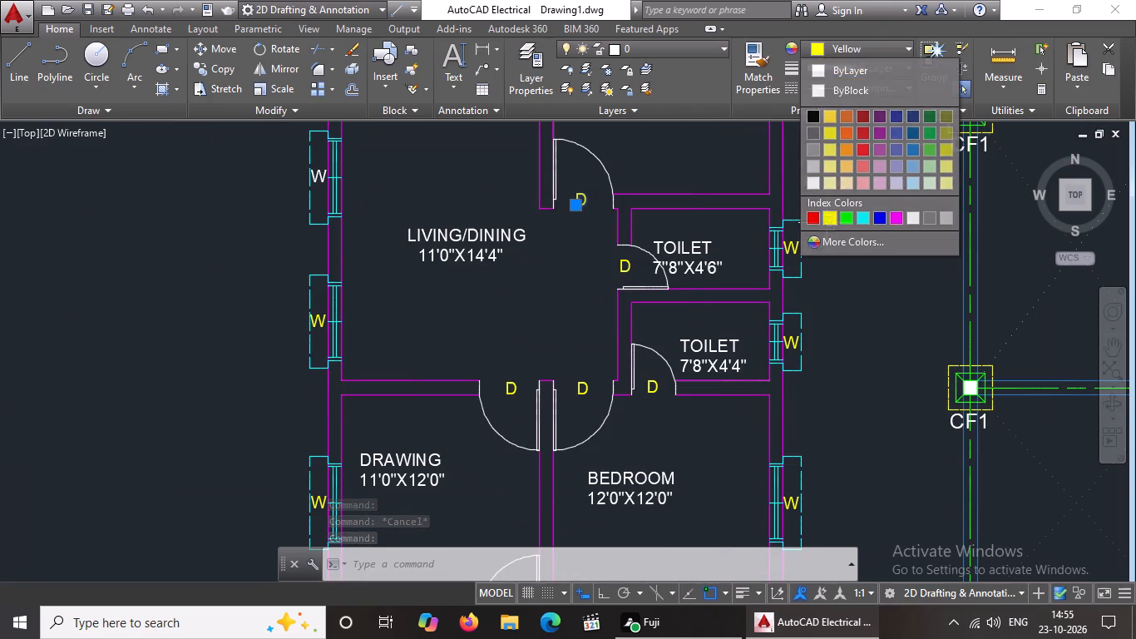
# Change the W label of the living/dining room's northern west-wall window to Yellow.
pyautogui.press('Escape')
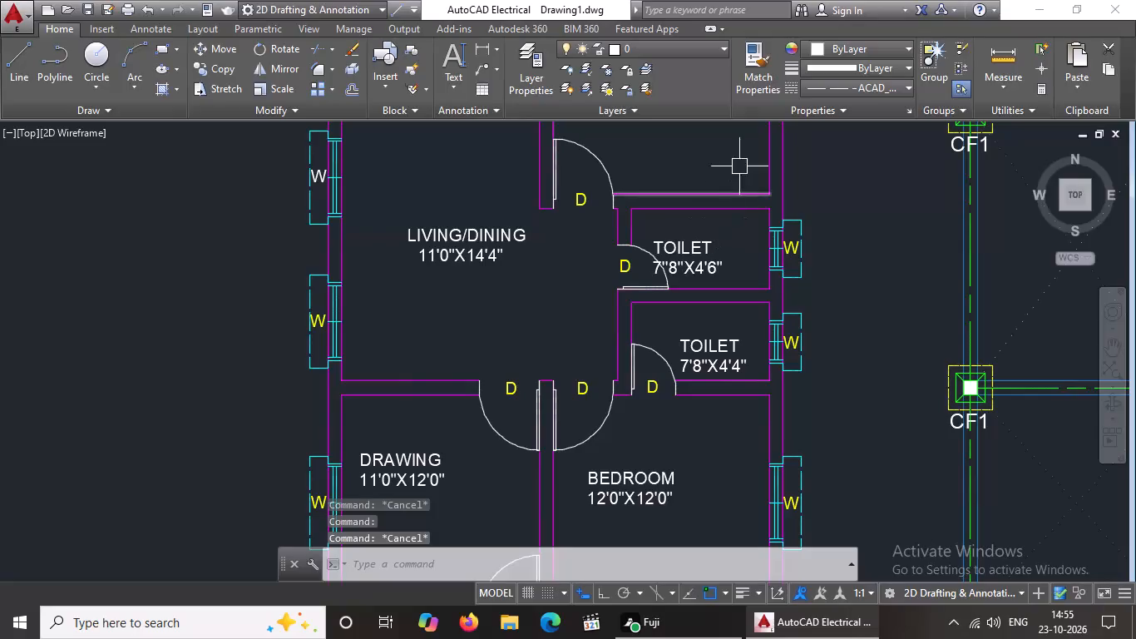
pyautogui.scroll(-3, 681, 231)
pyautogui.scroll(3, 659, 240)
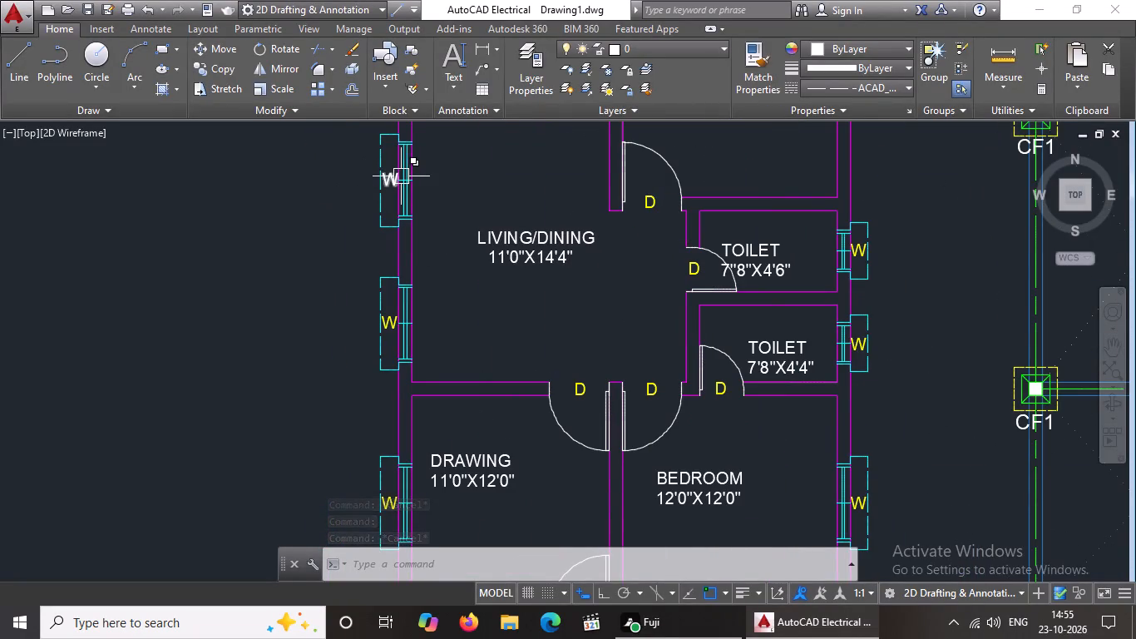
pyautogui.scroll(2, 401, 176)
pyautogui.click(366, 181)
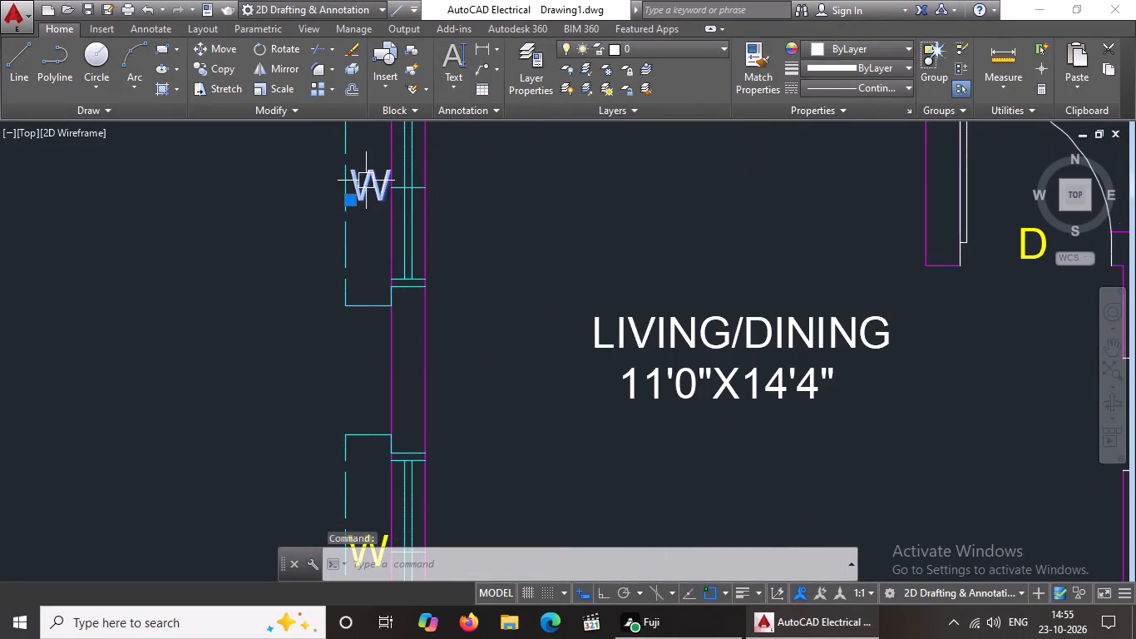
pyautogui.moveTo(823, 42); pyautogui.dragTo(825, 51)
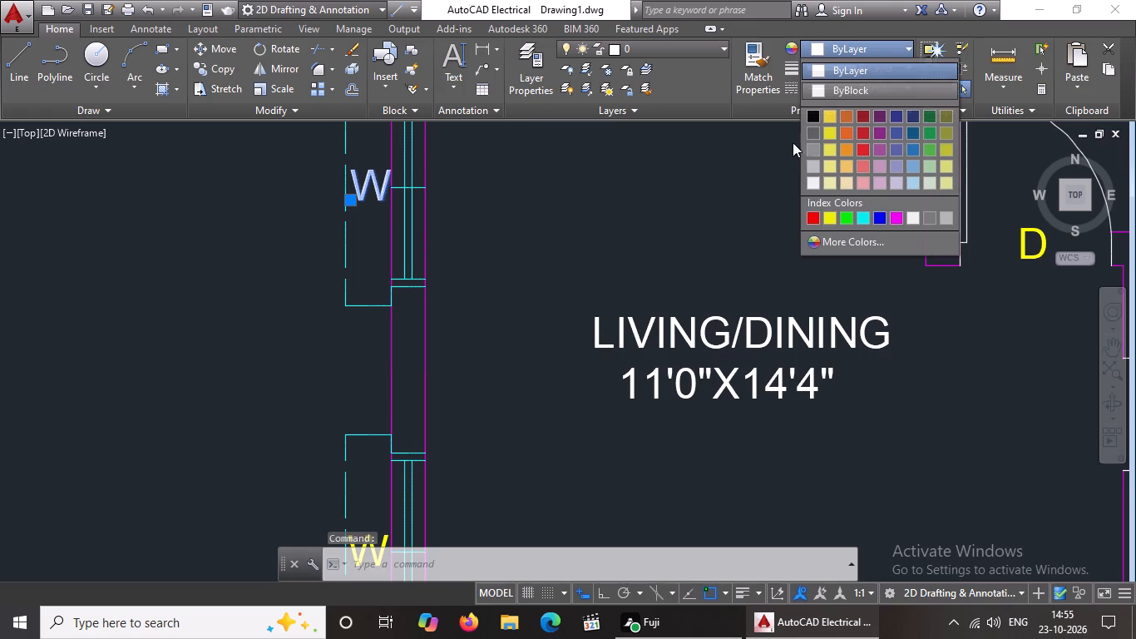
pyautogui.click(832, 216)
pyautogui.press('Escape')
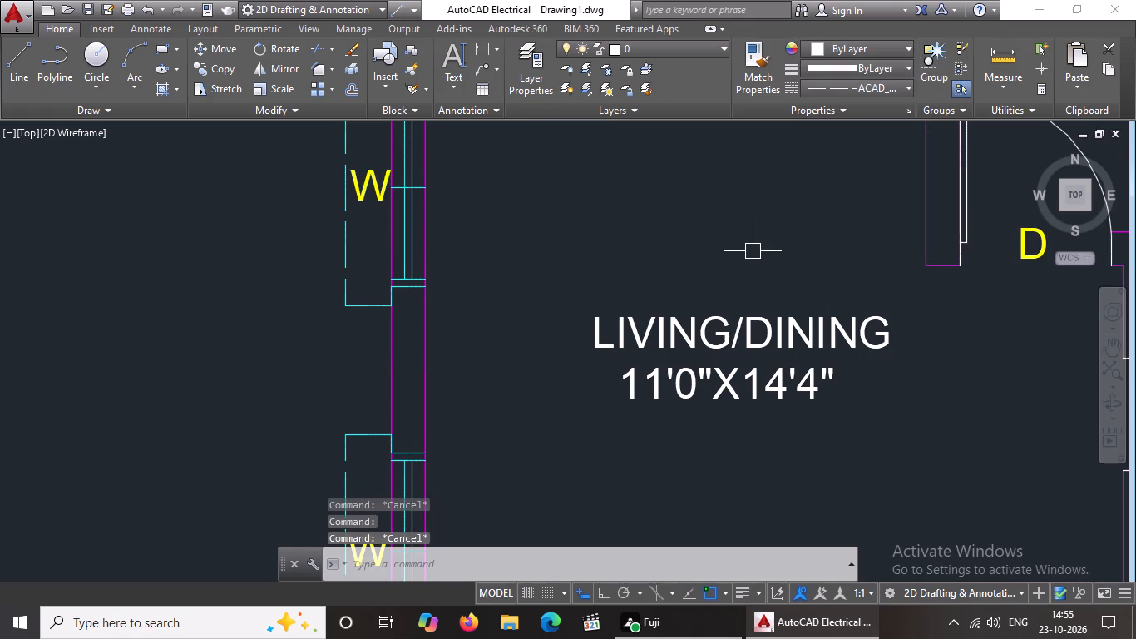
# Change the D label of the door between the kitchen and the living/dining room to Yellow.
pyautogui.scroll(-3, 753, 251)
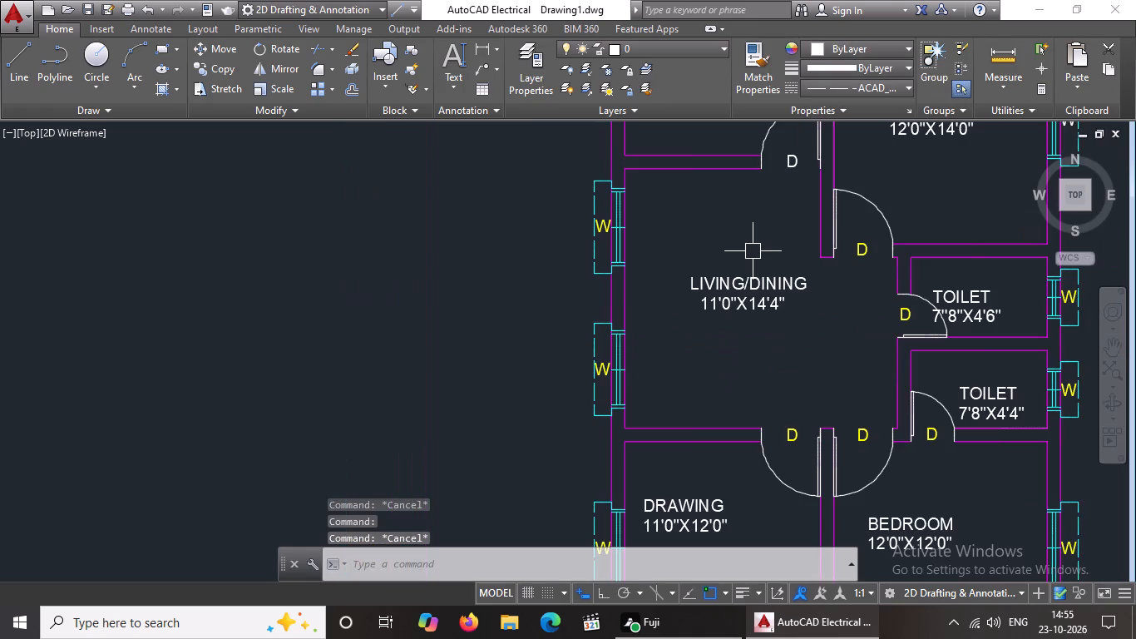
pyautogui.moveTo(776, 263); pyautogui.dragTo(549, 339, button='middle')
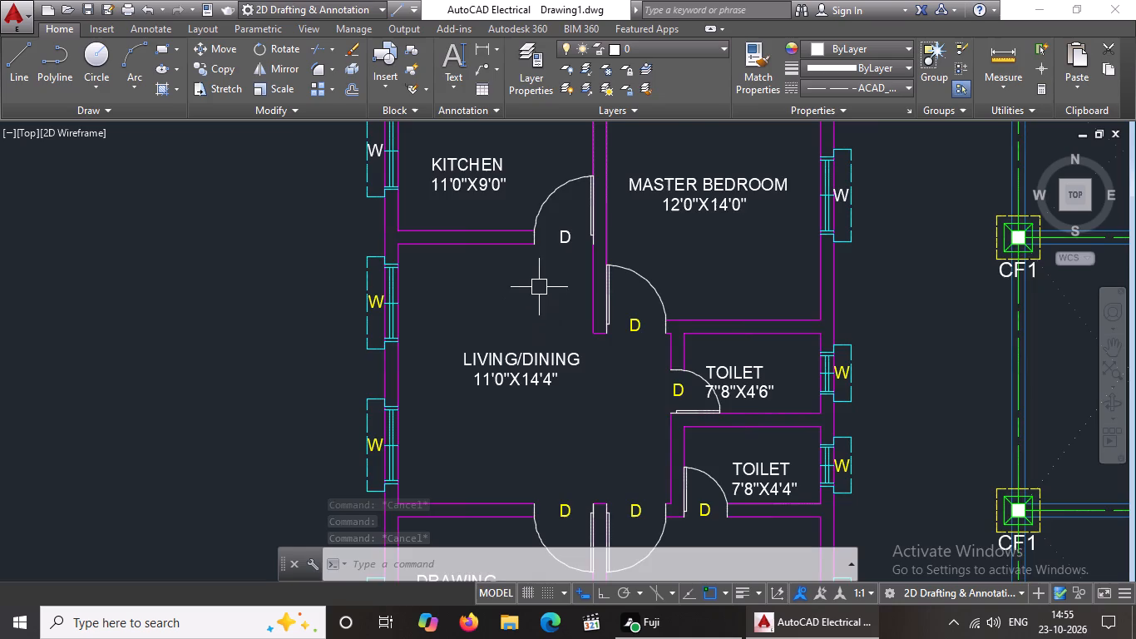
pyautogui.scroll(1, 551, 260)
pyautogui.click(567, 225)
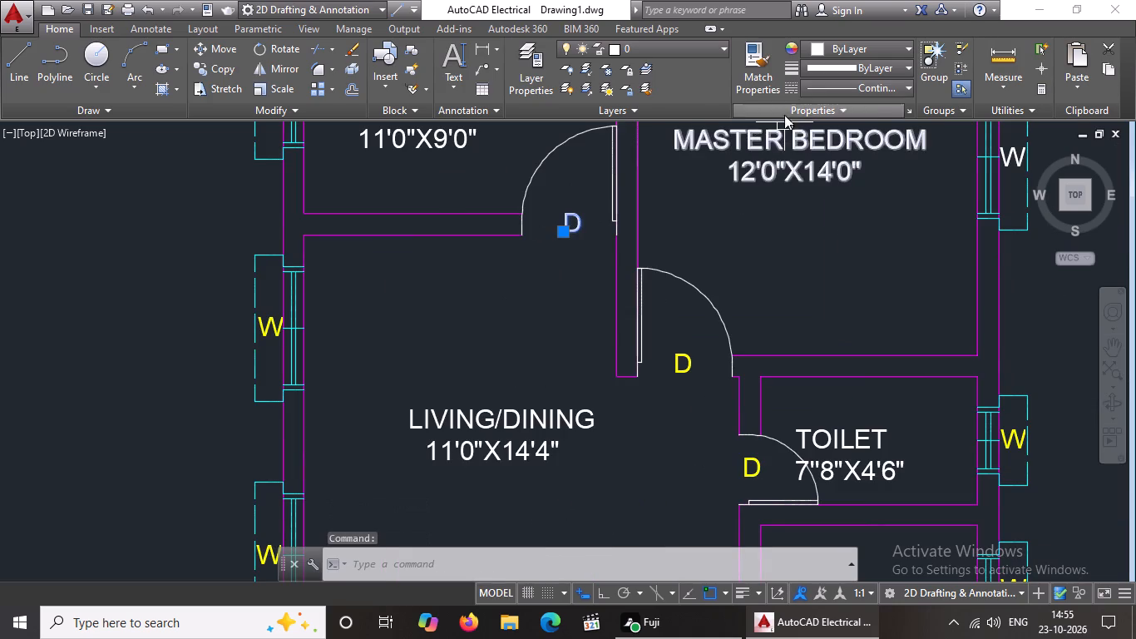
pyautogui.click(843, 47)
pyautogui.click(830, 214)
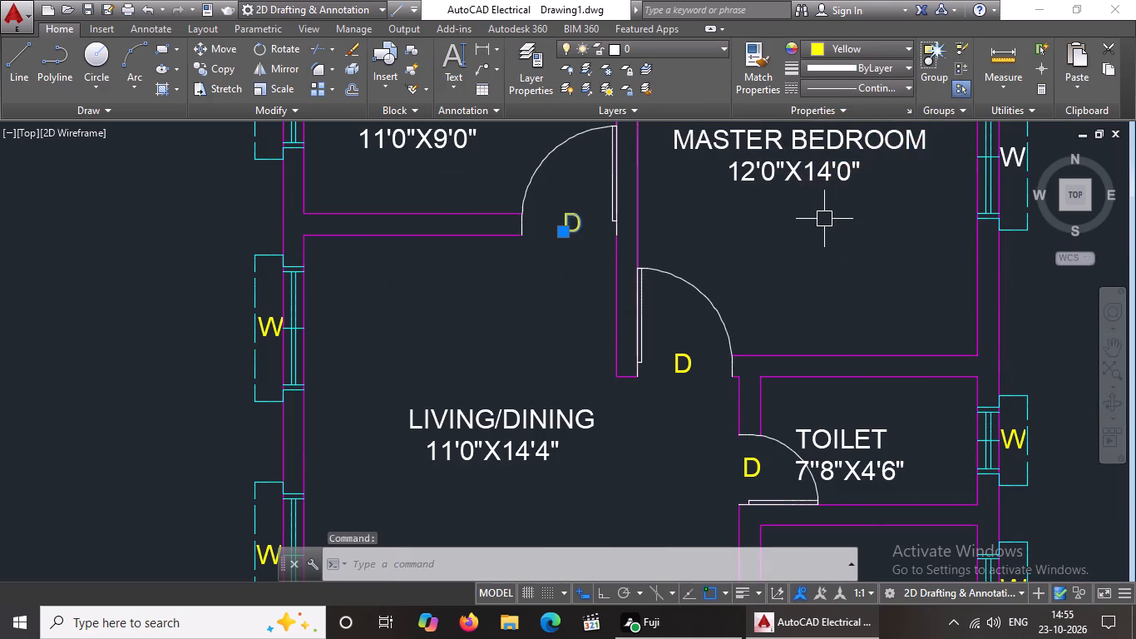
pyautogui.press('Escape')
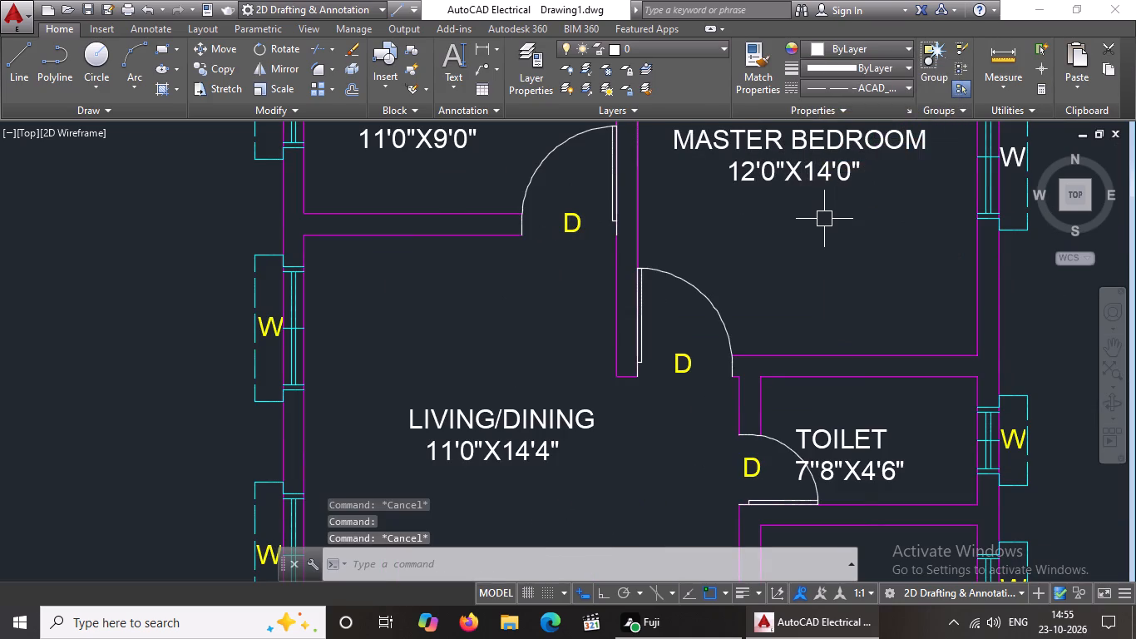
# Change the W label of the master bedroom's east window to Yellow.
pyautogui.scroll(-1, 823, 225)
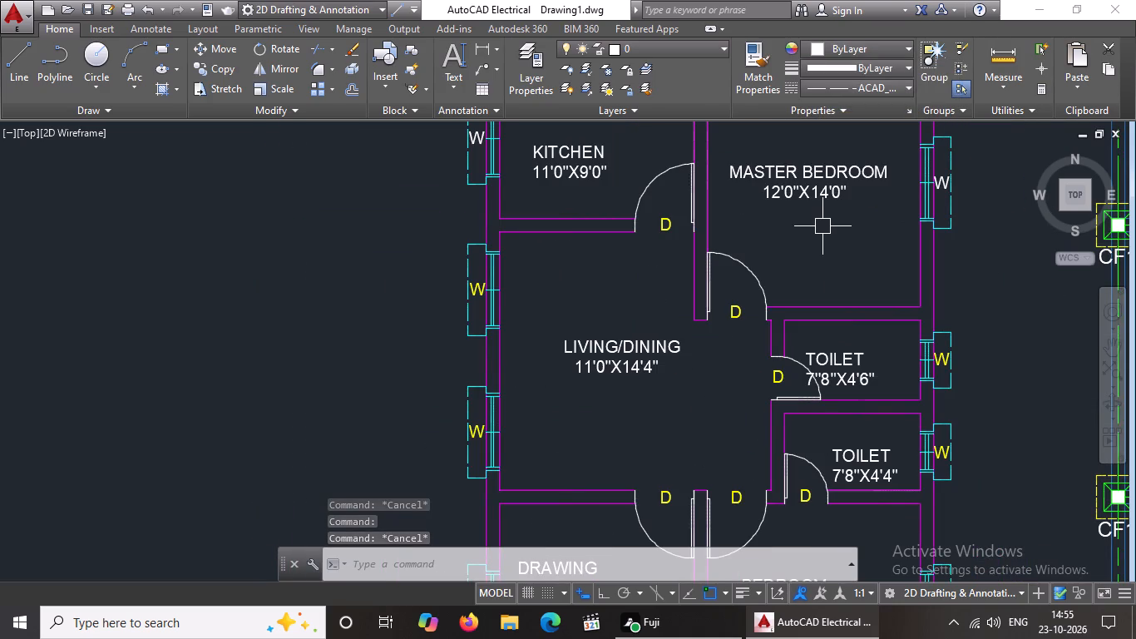
pyautogui.moveTo(814, 230); pyautogui.dragTo(763, 266, button='middle')
pyautogui.scroll(2, 855, 207)
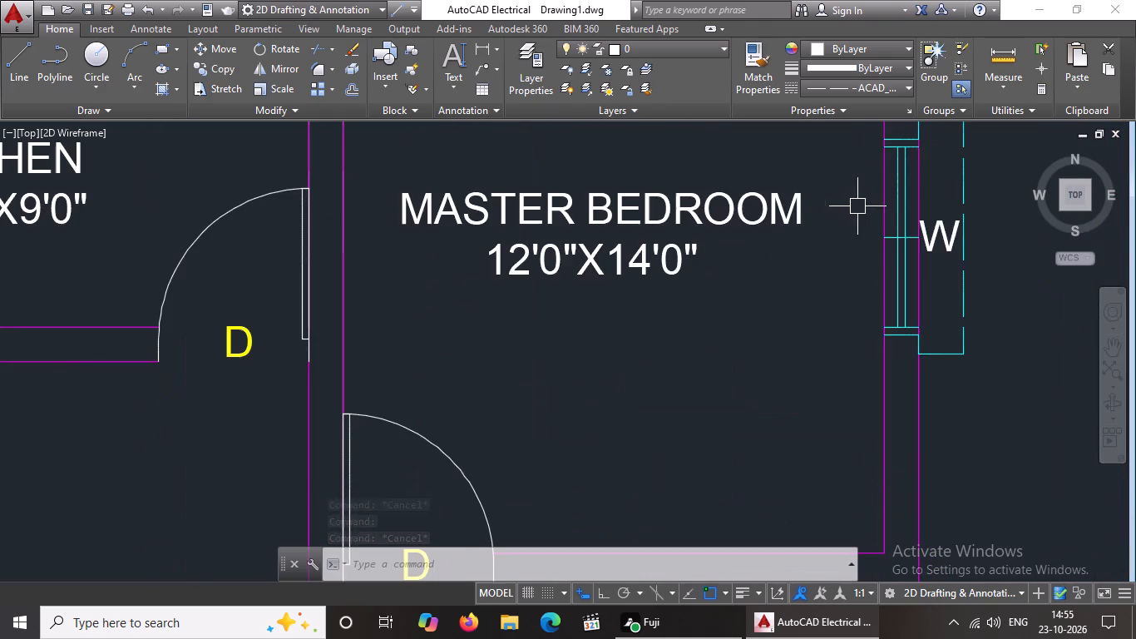
pyautogui.click(944, 236)
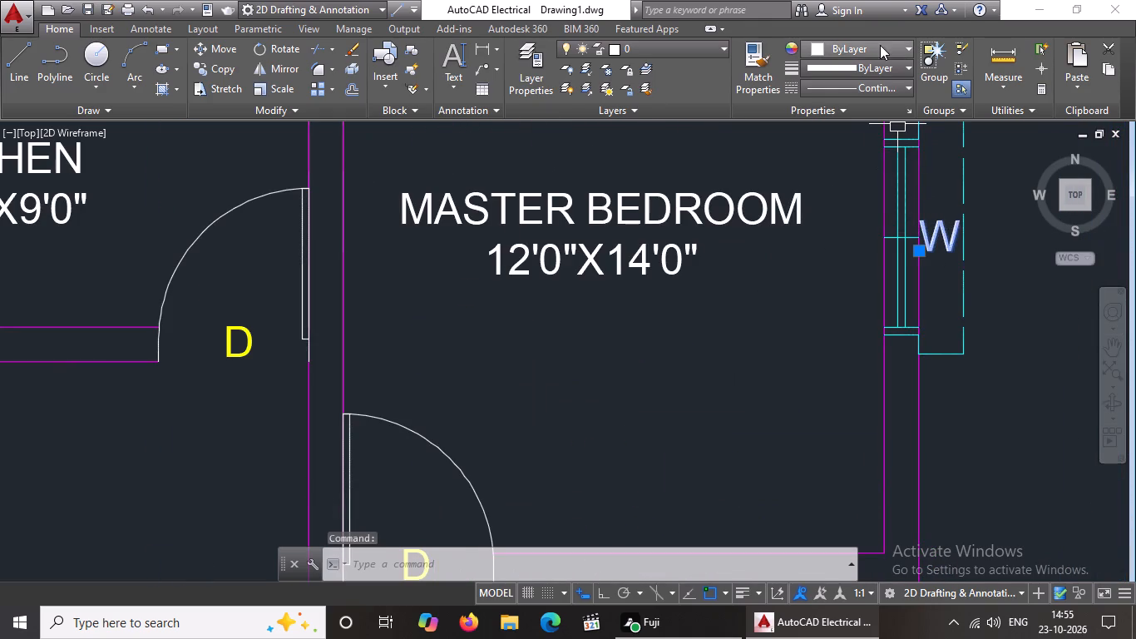
pyautogui.click(879, 45)
pyautogui.click(832, 219)
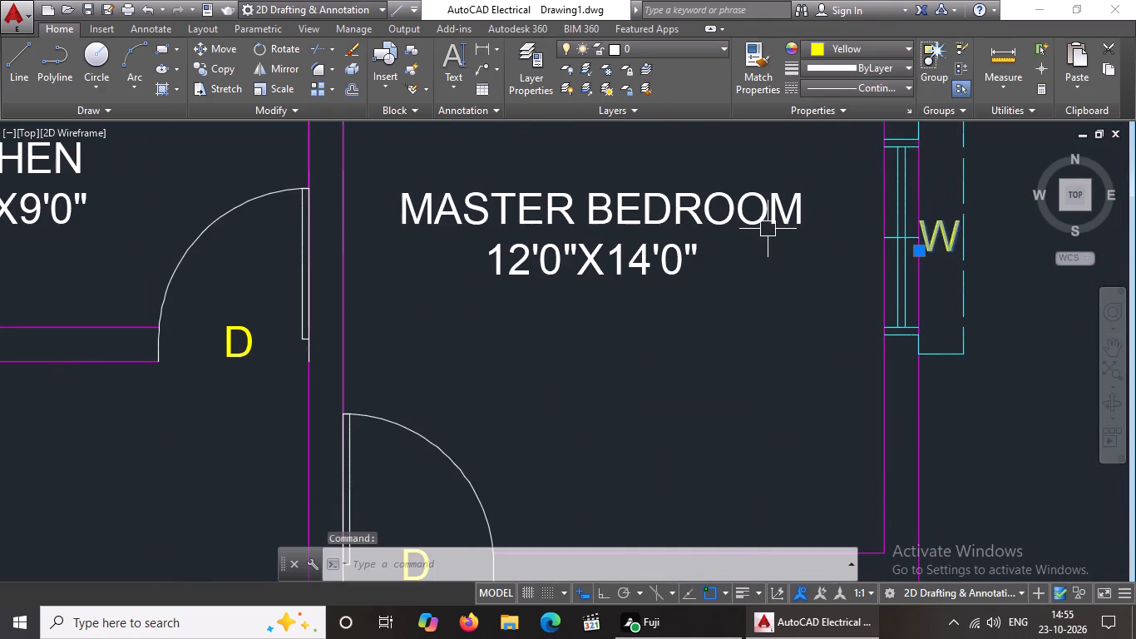
pyautogui.scroll(-6, 769, 238)
pyautogui.press('Escape')
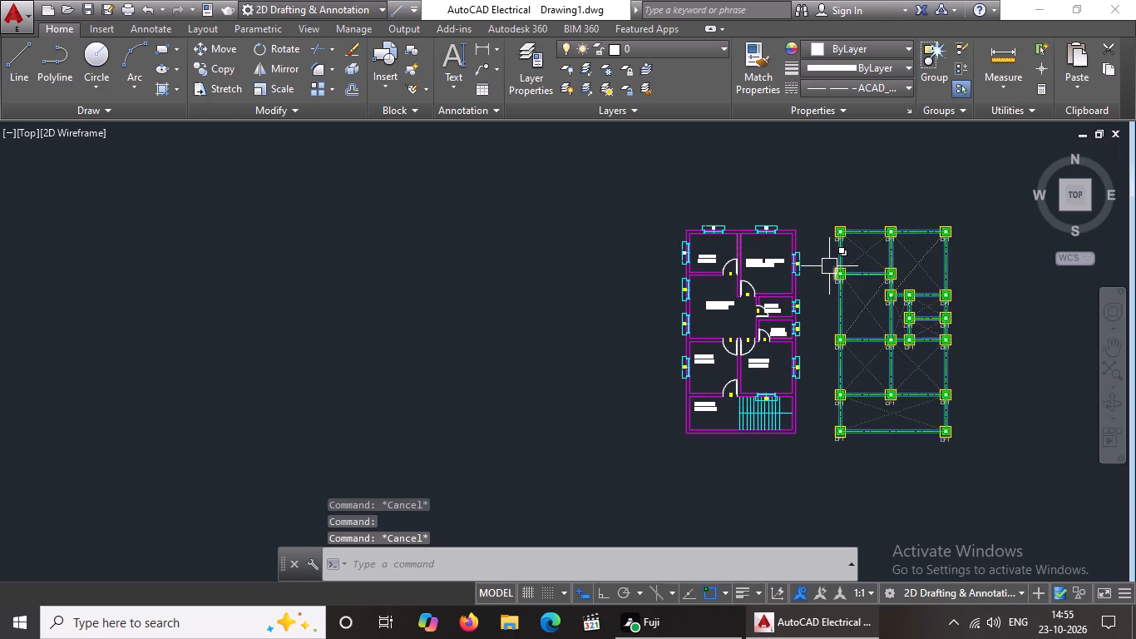
# Change the W label of the kitchen's west window to Yellow.
pyautogui.scroll(3, 911, 299)
pyautogui.scroll(-4, 907, 290)
pyautogui.scroll(1, 944, 270)
pyautogui.scroll(3, 685, 265)
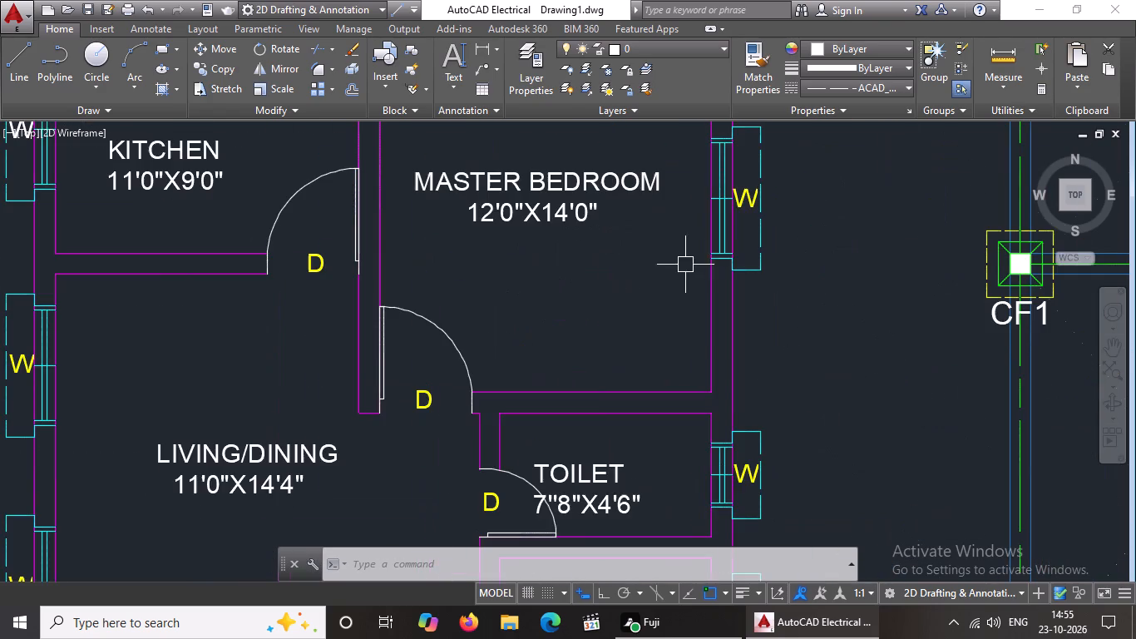
pyautogui.scroll(-3, 726, 217)
pyautogui.scroll(2, 678, 225)
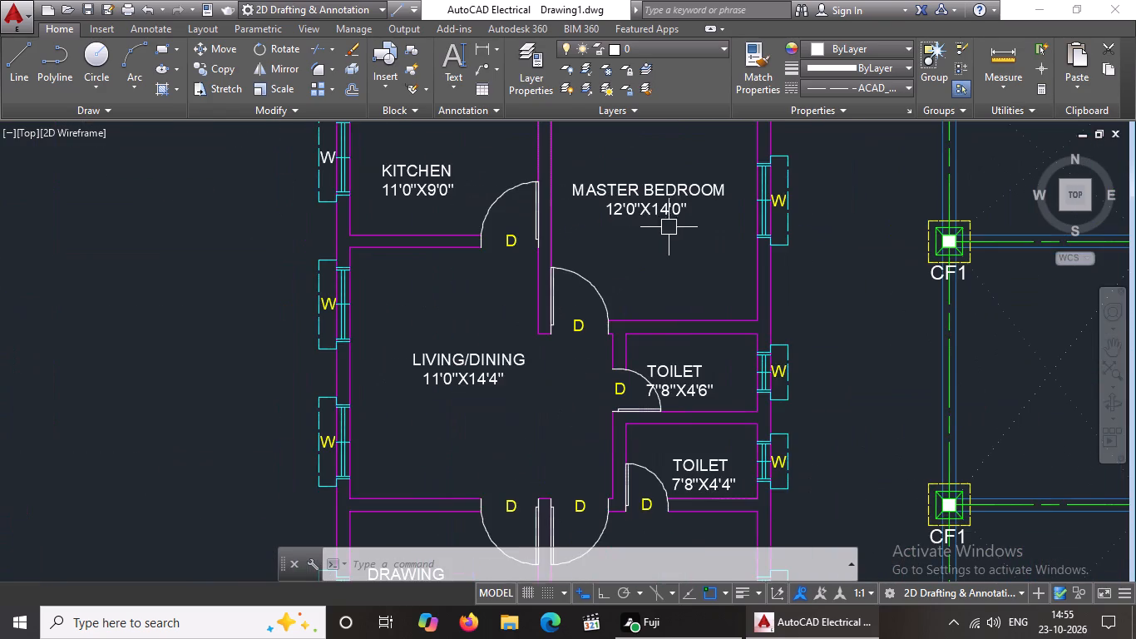
pyautogui.scroll(-2, 648, 227)
pyautogui.scroll(4, 517, 197)
pyautogui.click(521, 210)
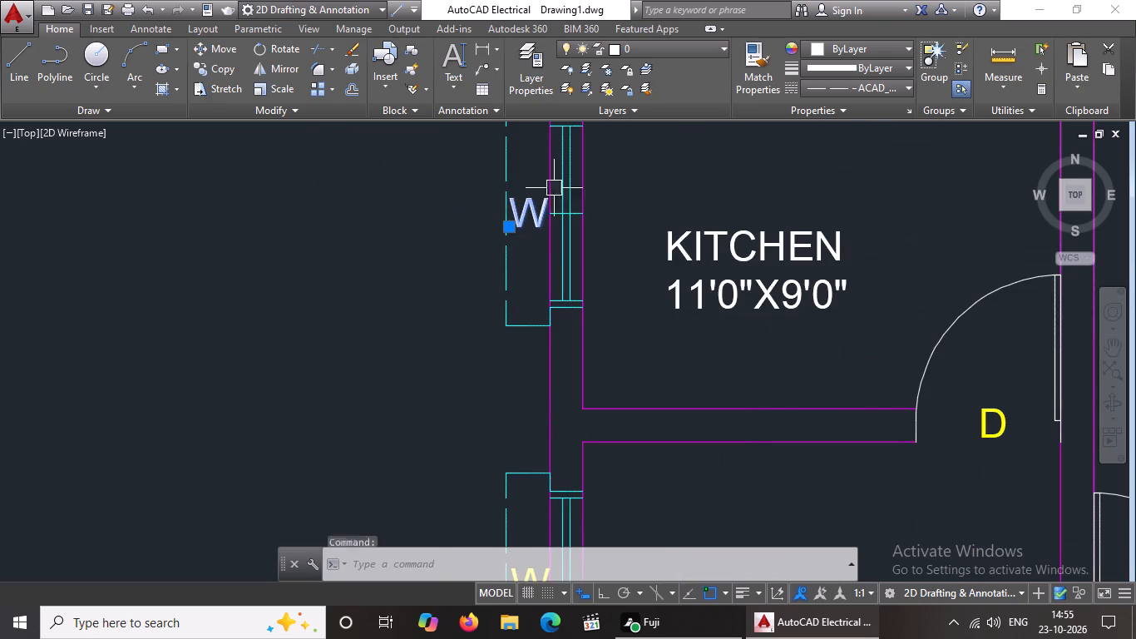
pyautogui.click(829, 42)
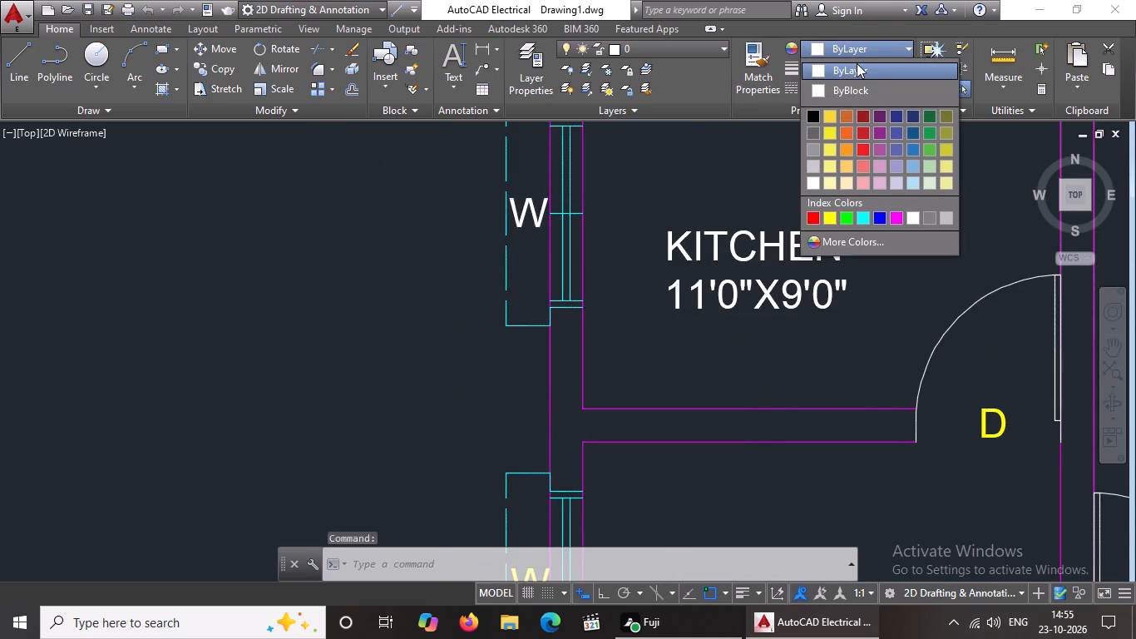
pyautogui.click(829, 220)
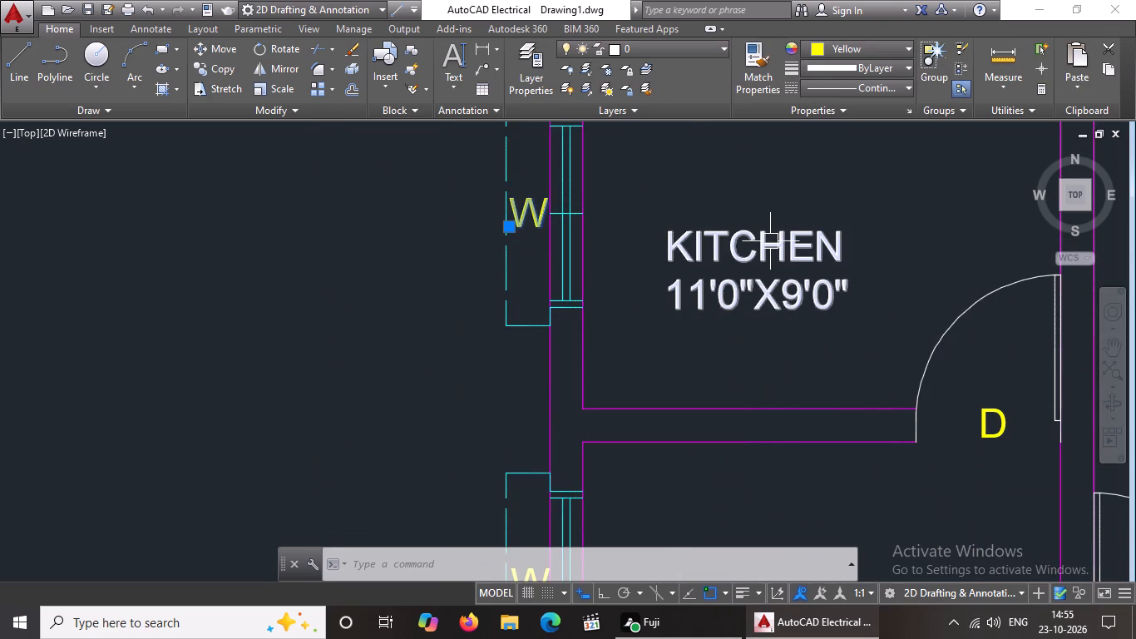
pyautogui.press('Escape')
# Change the W label of the kitchen's north window to Yellow.
pyautogui.scroll(-3, 758, 246)
pyautogui.scroll(2, 795, 182)
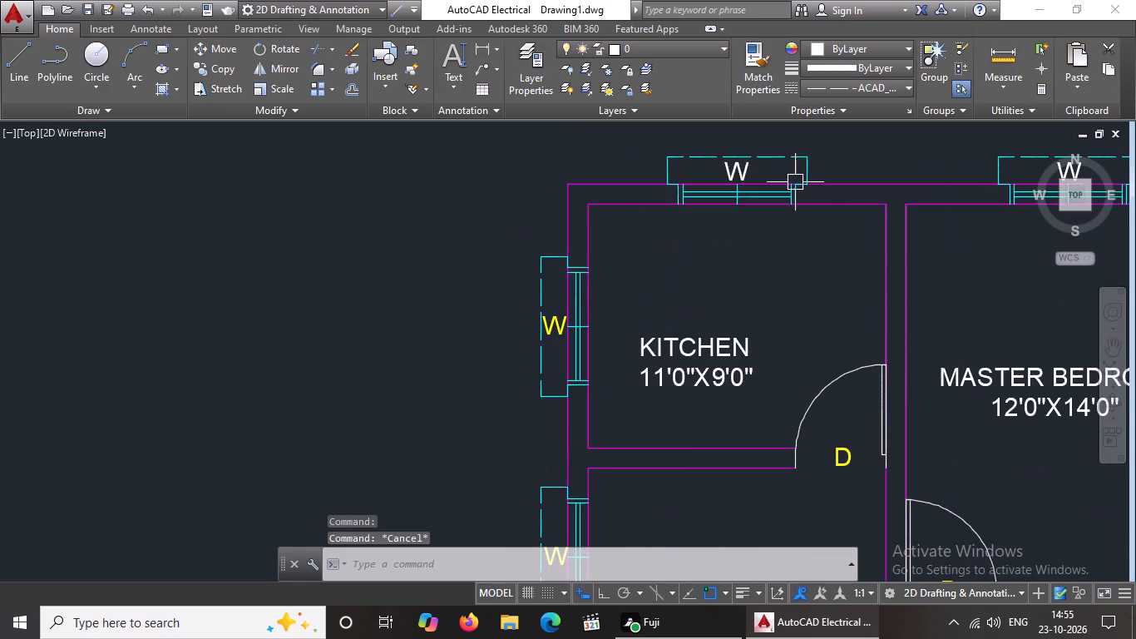
pyautogui.scroll(1, 734, 172)
pyautogui.click(734, 172)
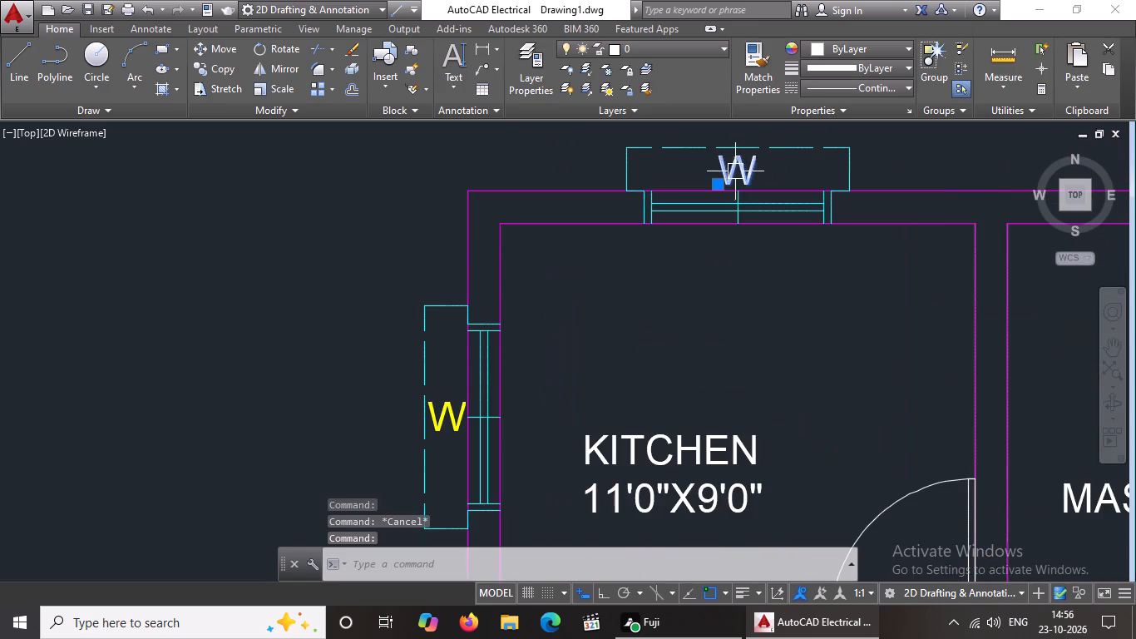
pyautogui.click(835, 46)
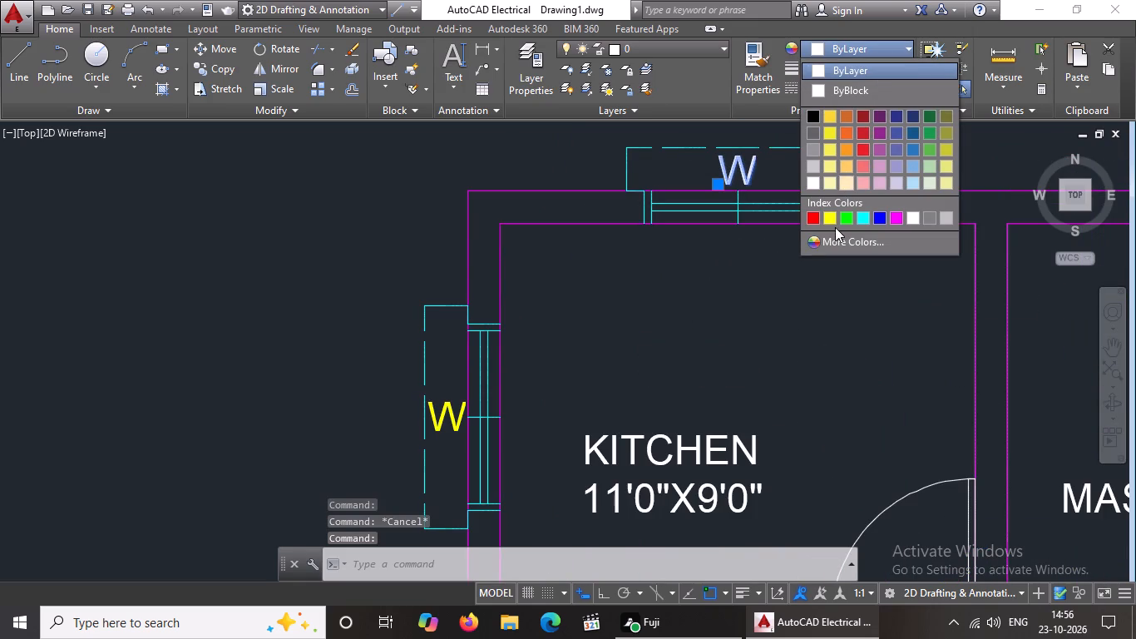
pyautogui.click(828, 211)
pyautogui.press('Escape')
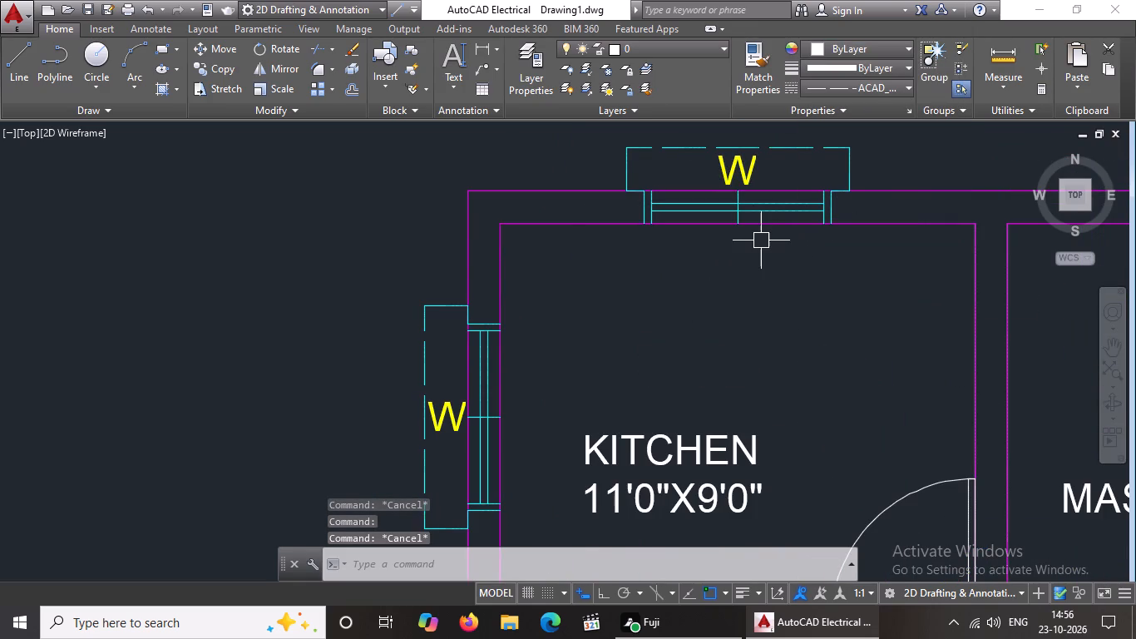
# Change the W label of the master bedroom's north window to Yellow.
pyautogui.scroll(-3, 759, 241)
pyautogui.scroll(3, 920, 221)
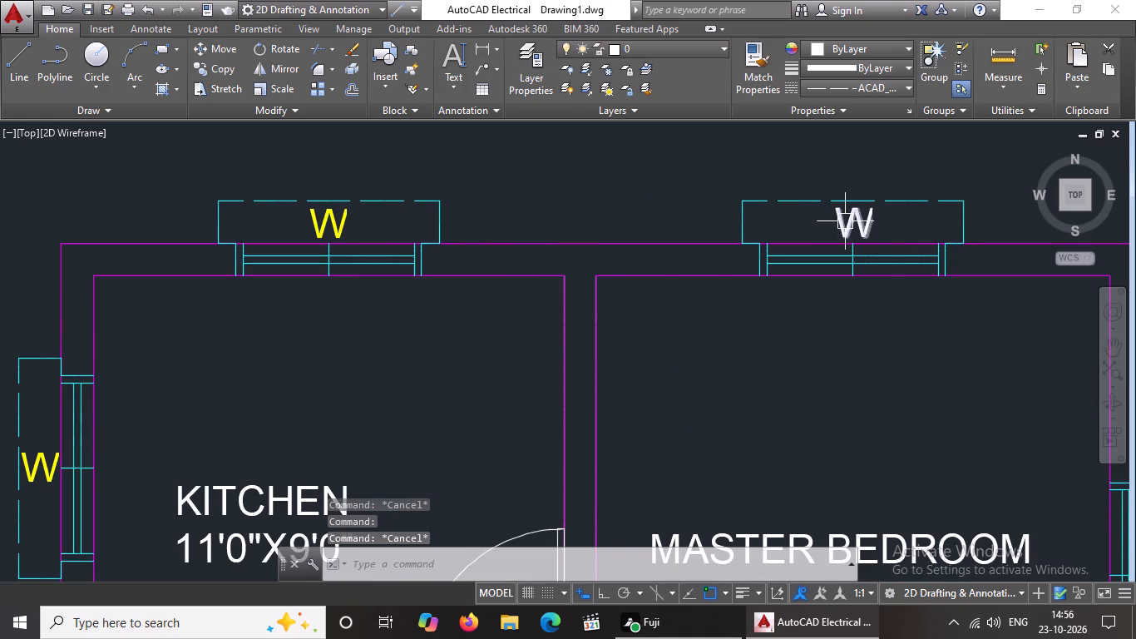
pyautogui.click(843, 221)
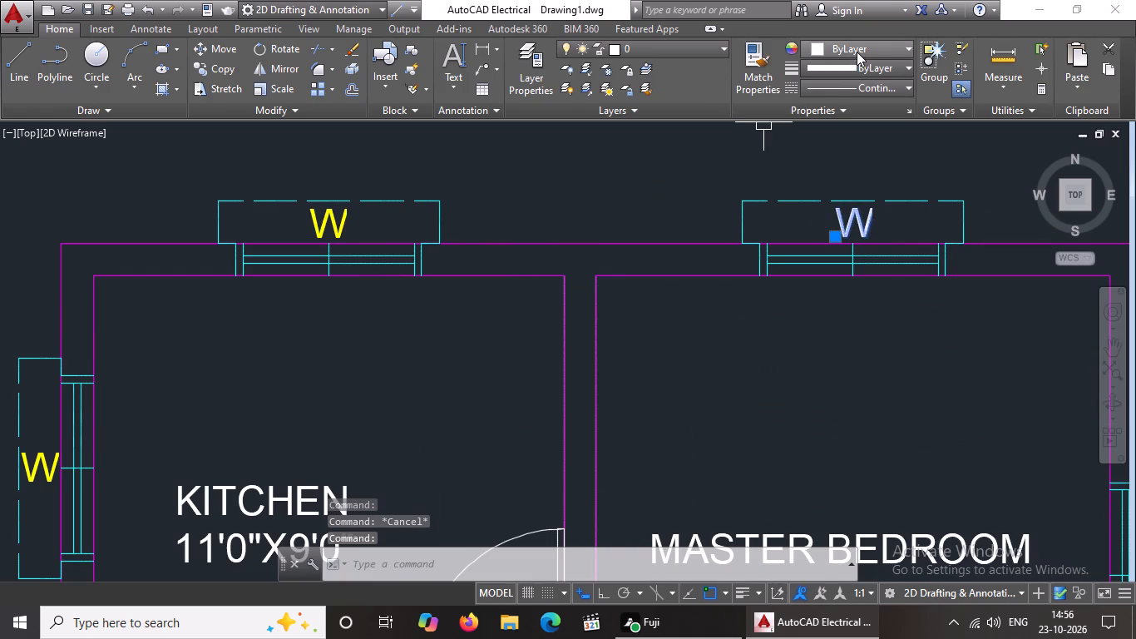
pyautogui.click(857, 50)
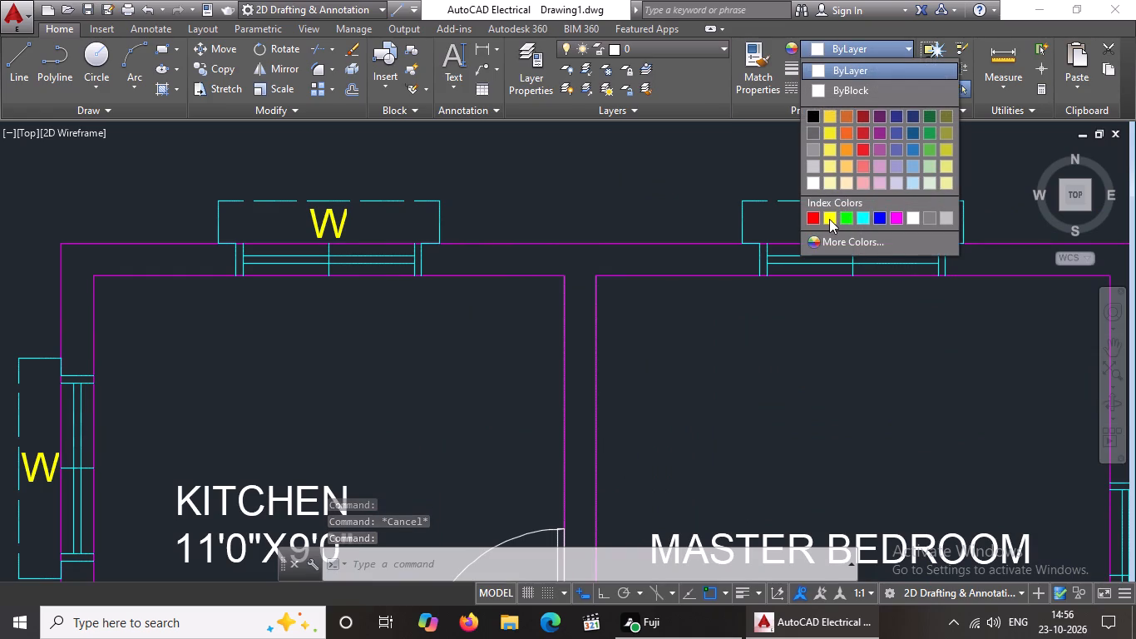
pyautogui.click(826, 217)
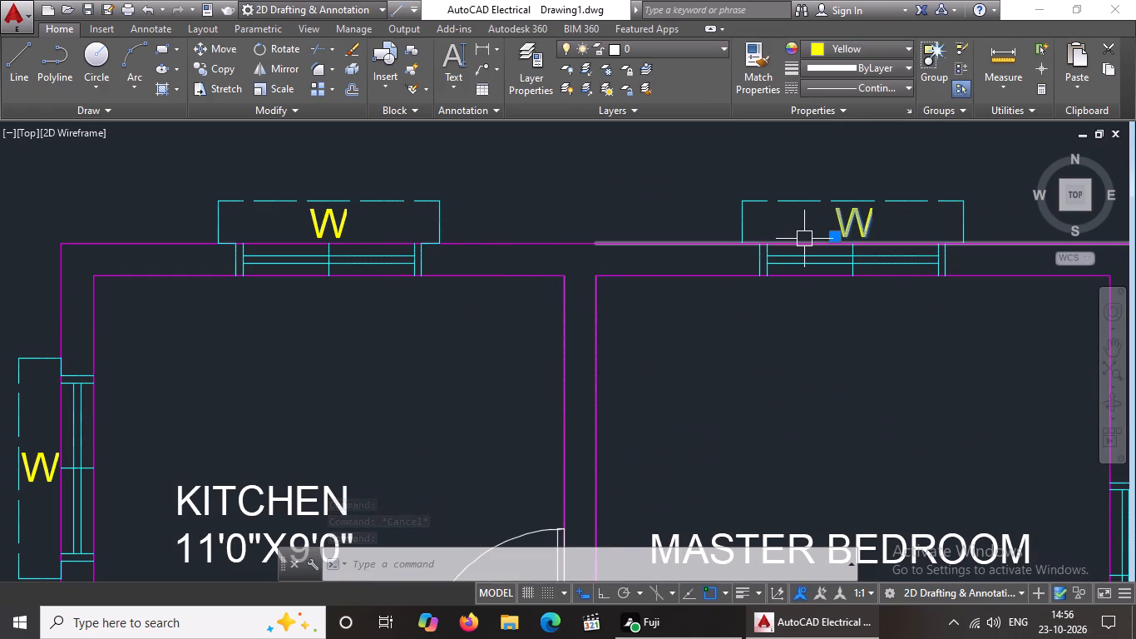
pyautogui.scroll(-2, 806, 233)
pyautogui.press('Escape')
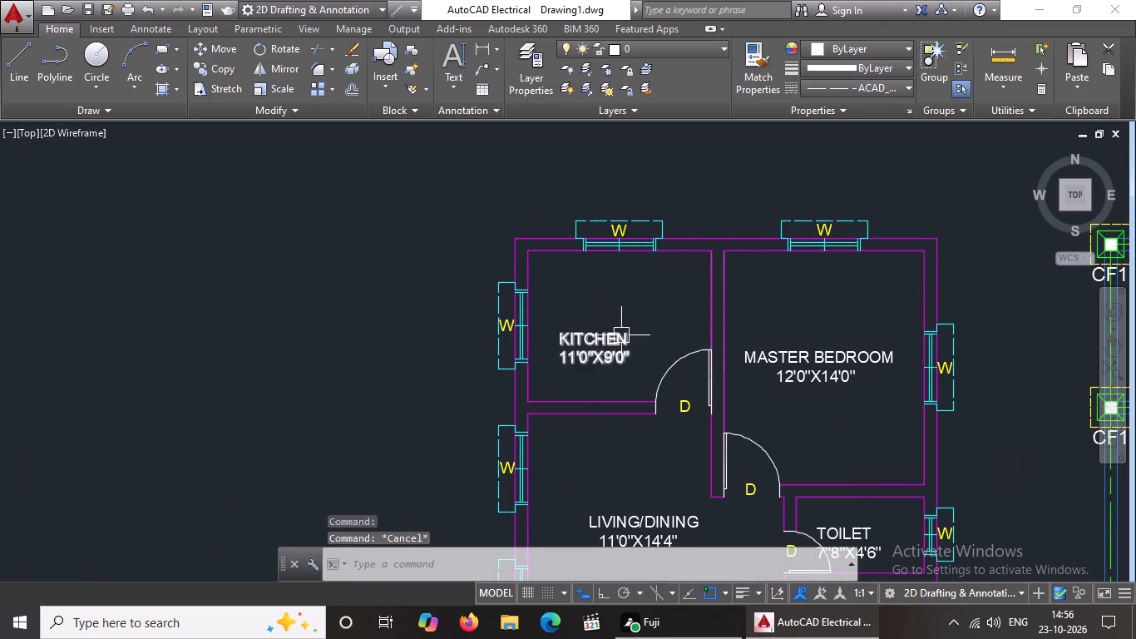
# Examine the floor plan's window and door labels from the kitchen down to the portico and stairs for any not yet recoloured.
pyautogui.scroll(-2, 622, 334)
pyautogui.scroll(-2, 699, 399)
pyautogui.scroll(3, 690, 428)
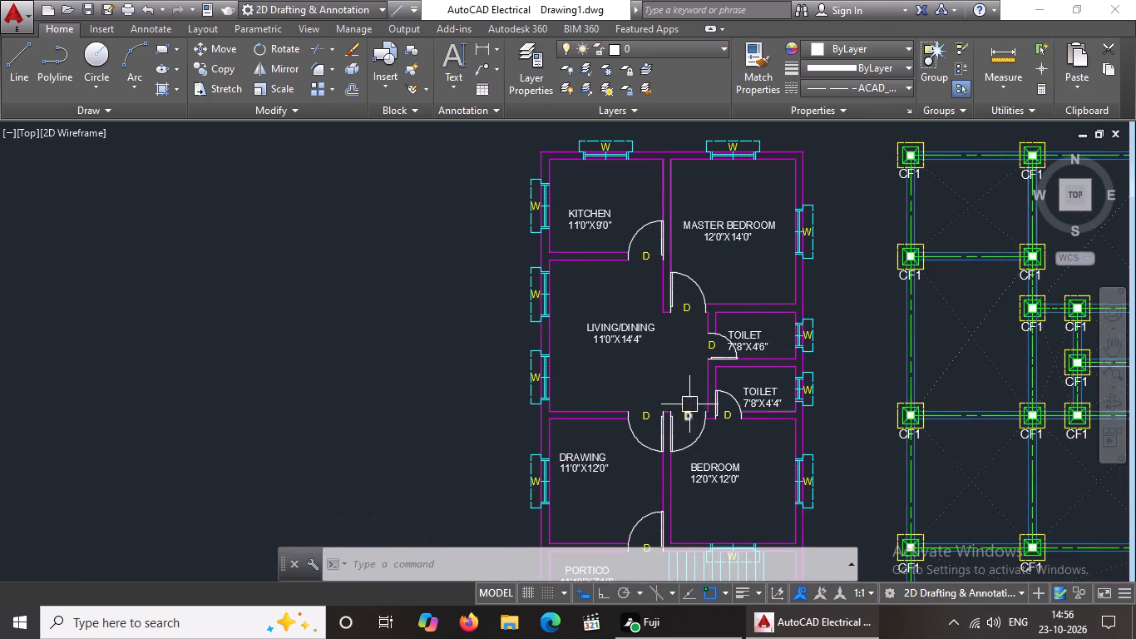
pyautogui.scroll(-2, 666, 340)
pyautogui.scroll(1, 732, 428)
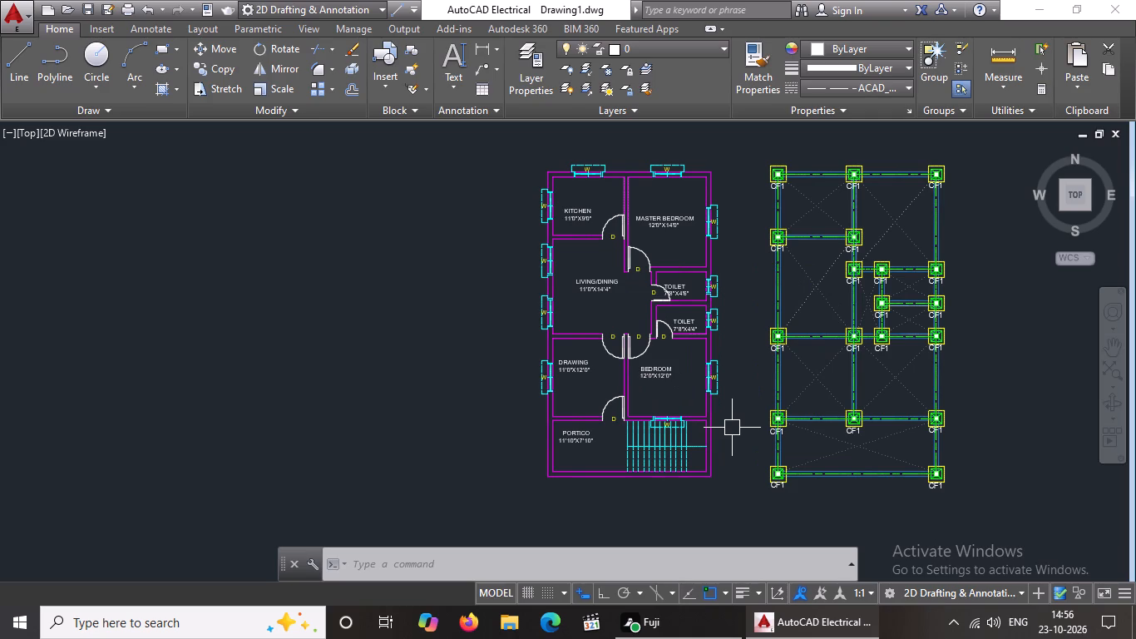
pyautogui.press('Escape')
pyautogui.scroll(3, 625, 485)
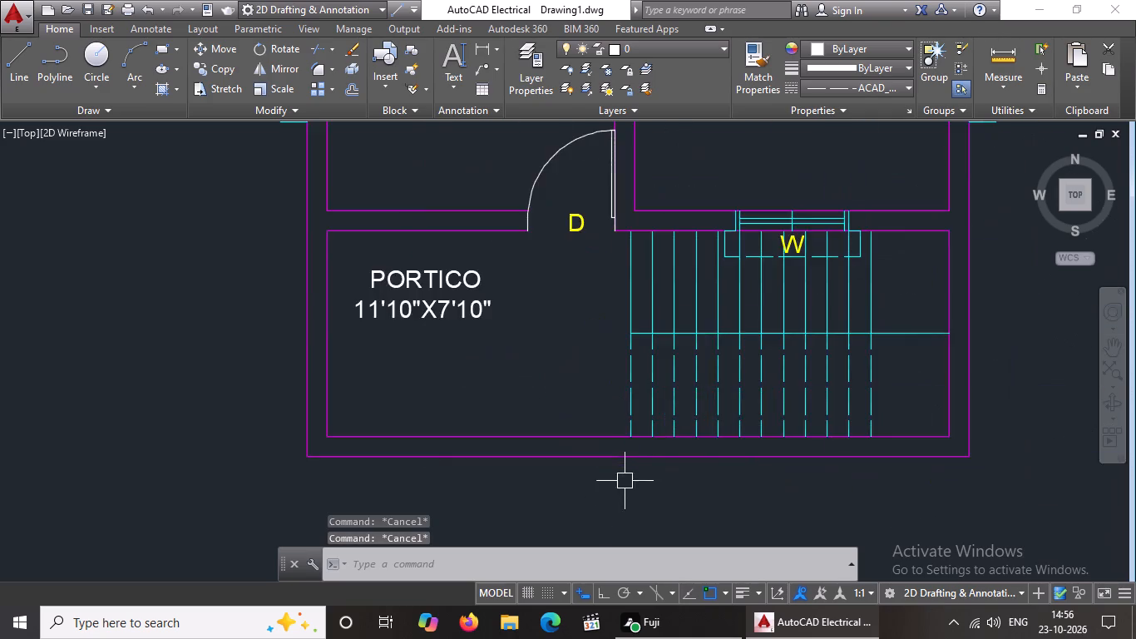
pyautogui.scroll(-3, 627, 463)
pyautogui.scroll(3, 626, 498)
pyautogui.scroll(-1, 620, 483)
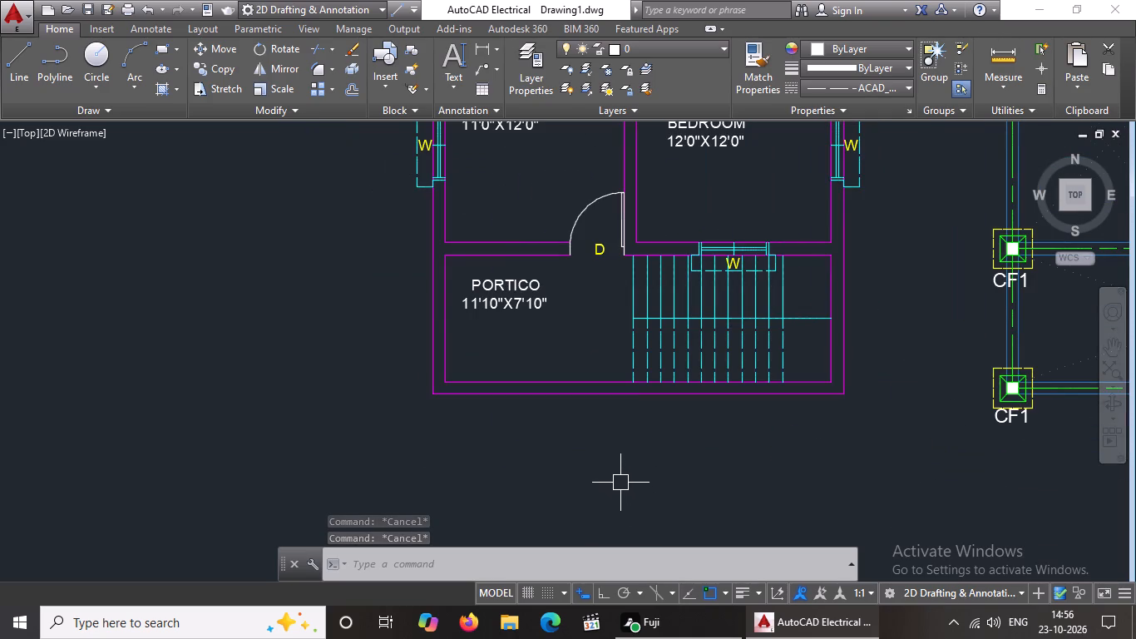
pyautogui.moveTo(612, 449); pyautogui.dragTo(592, 548, button='middle')
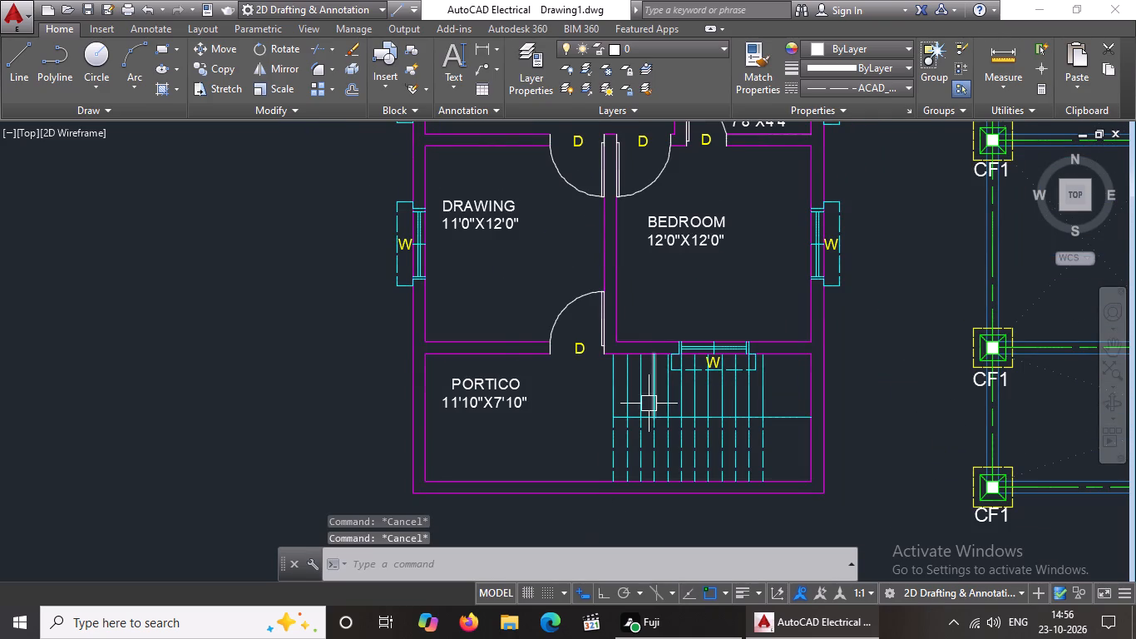
pyautogui.scroll(-1, 633, 381)
pyautogui.moveTo(556, 393); pyautogui.dragTo(562, 499, button='middle')
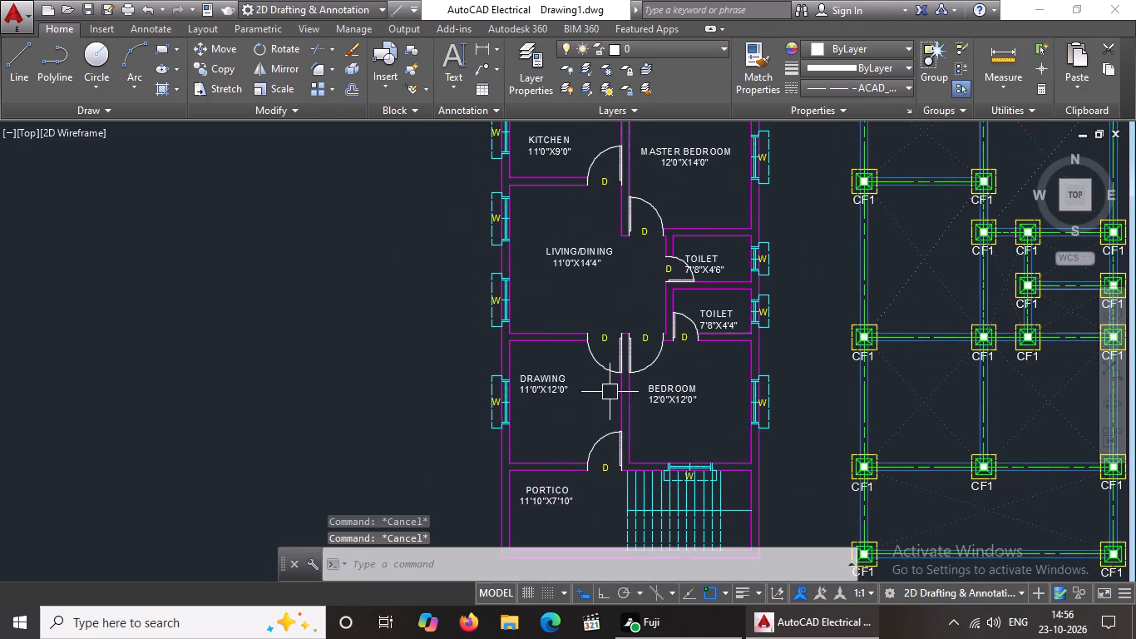
# Delete the single door between the drawing room and the portico, keeping its D label.
pyautogui.scroll(-1, 610, 391)
pyautogui.scroll(1, 616, 444)
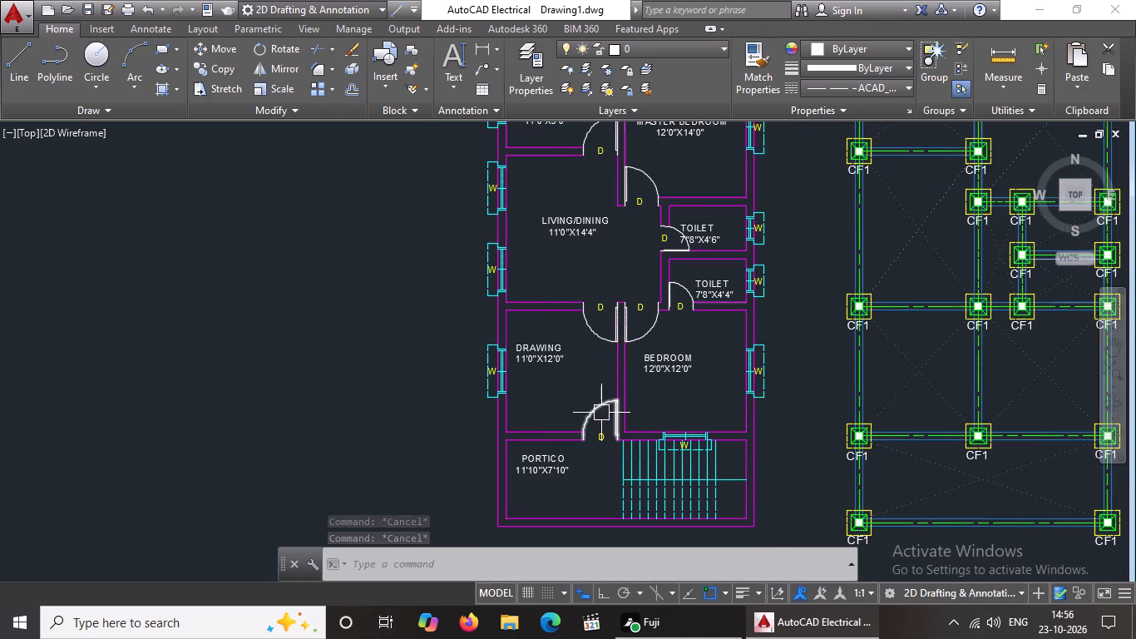
pyautogui.scroll(2, 601, 413)
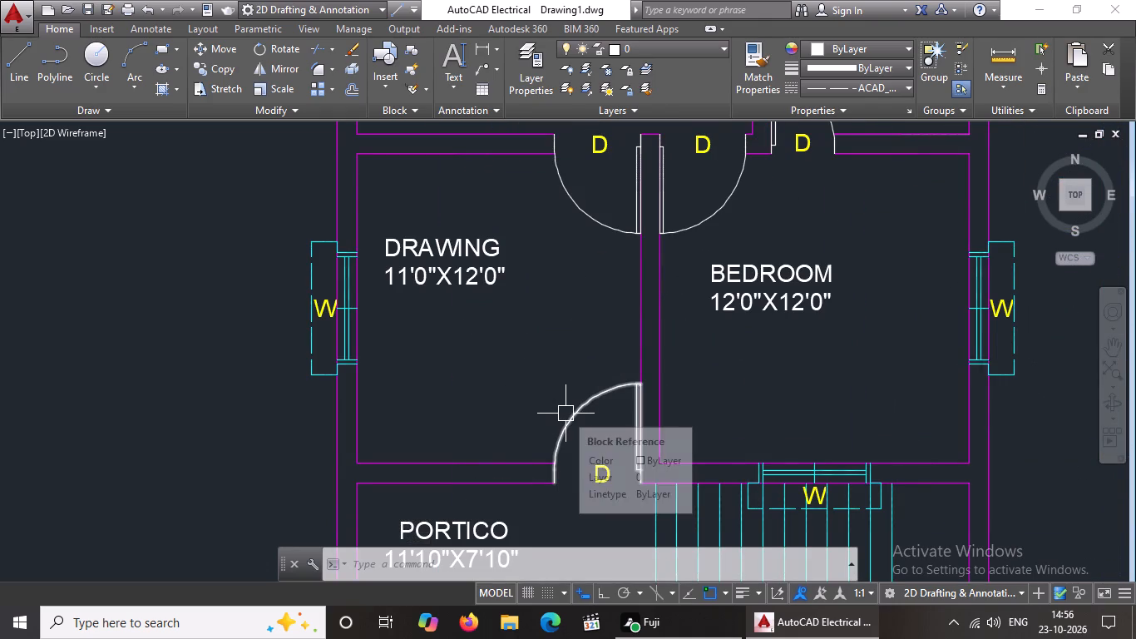
pyautogui.click(566, 414)
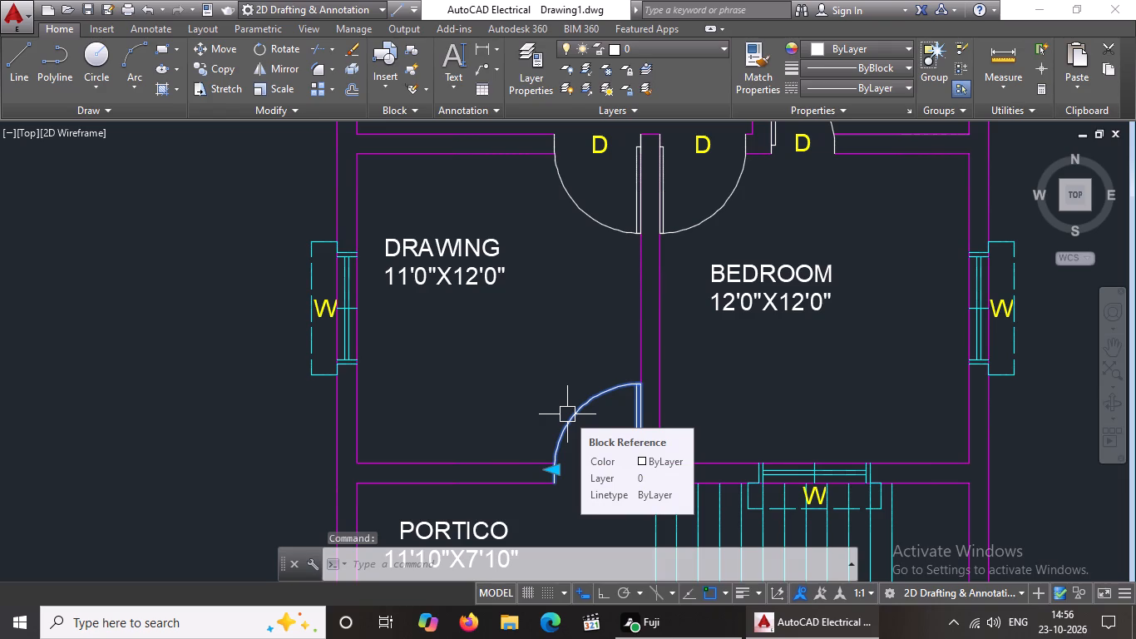
pyautogui.press('Delete')
# Copy the door of the 7'8"X4'4" toilet to the opening between the drawing room and the portico.
pyautogui.scroll(-2, 600, 429)
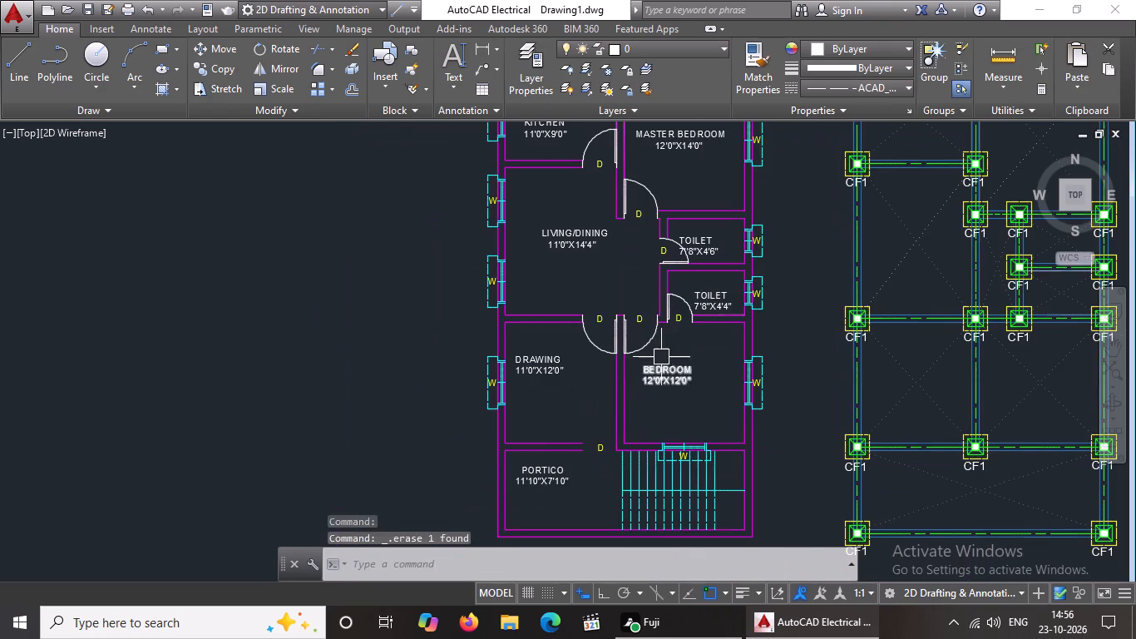
pyautogui.scroll(1, 683, 287)
pyautogui.click(679, 314)
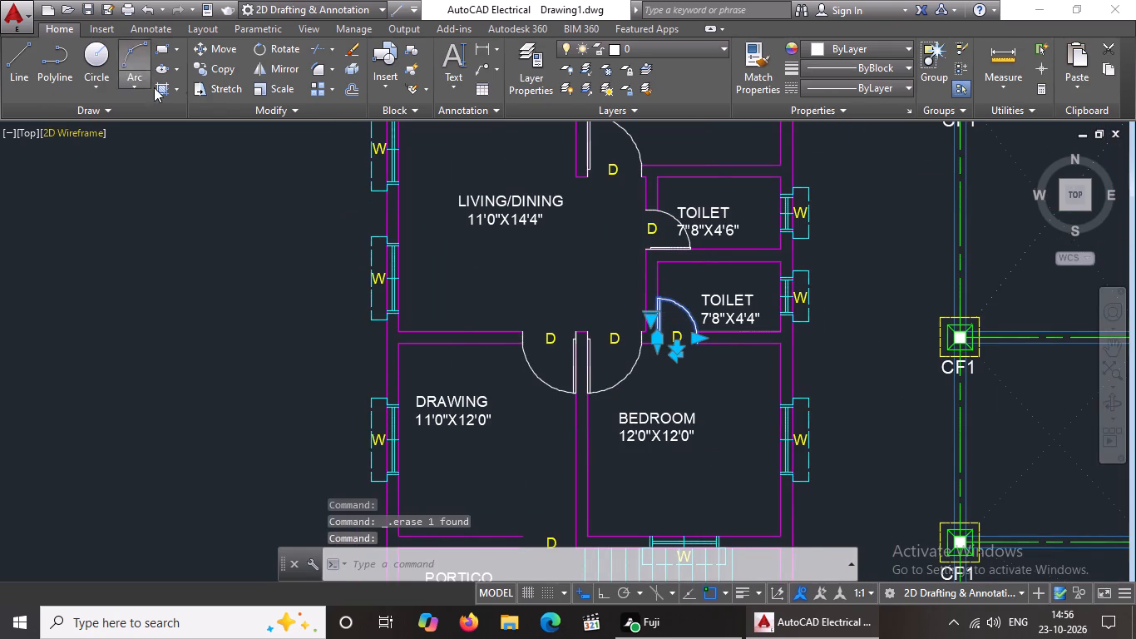
pyautogui.click(222, 72)
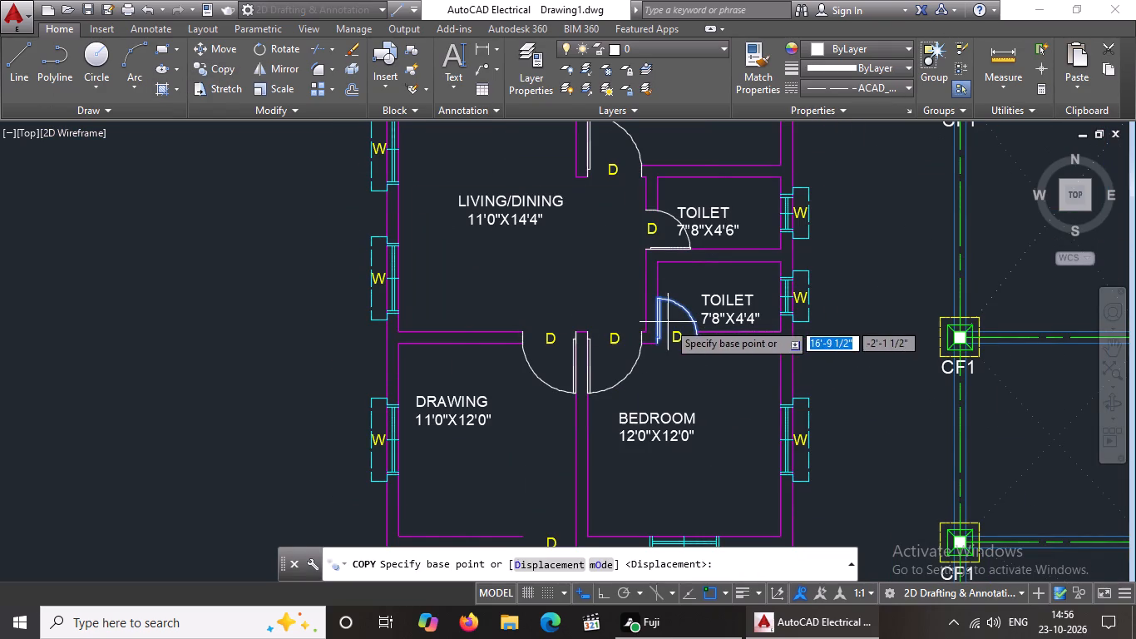
pyautogui.click(669, 322)
pyautogui.scroll(-4, 504, 432)
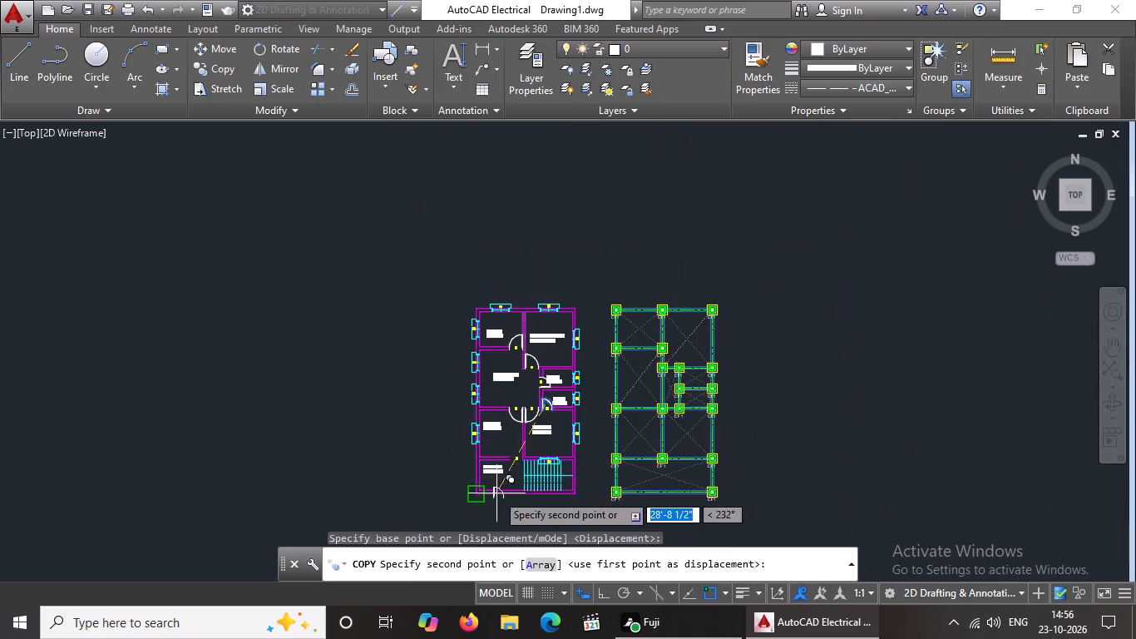
pyautogui.scroll(4, 494, 462)
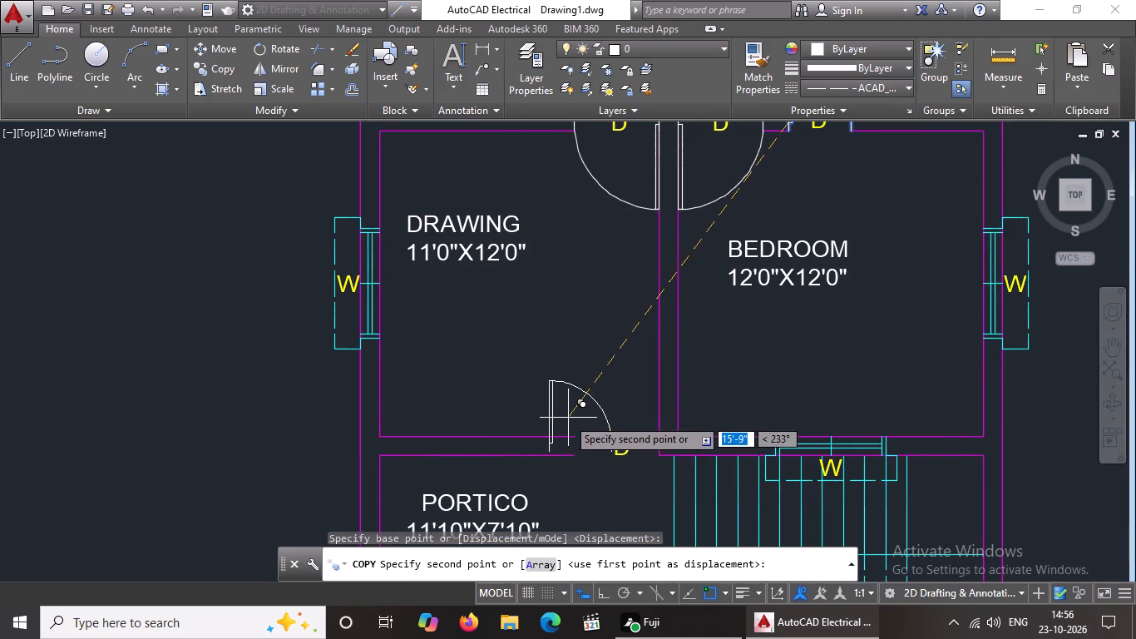
pyautogui.click(561, 421)
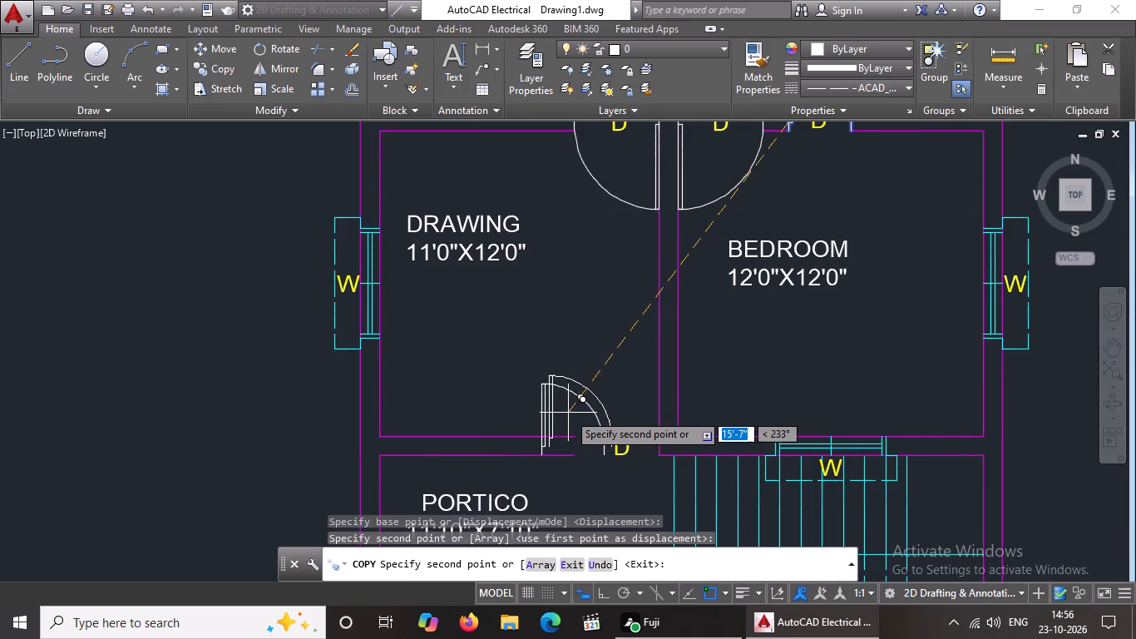
pyautogui.press('Escape')
# Mirror the copied door about a vertical line through its arc's free end with Ortho on, keeping the source, to form a double door.
pyautogui.click(595, 420)
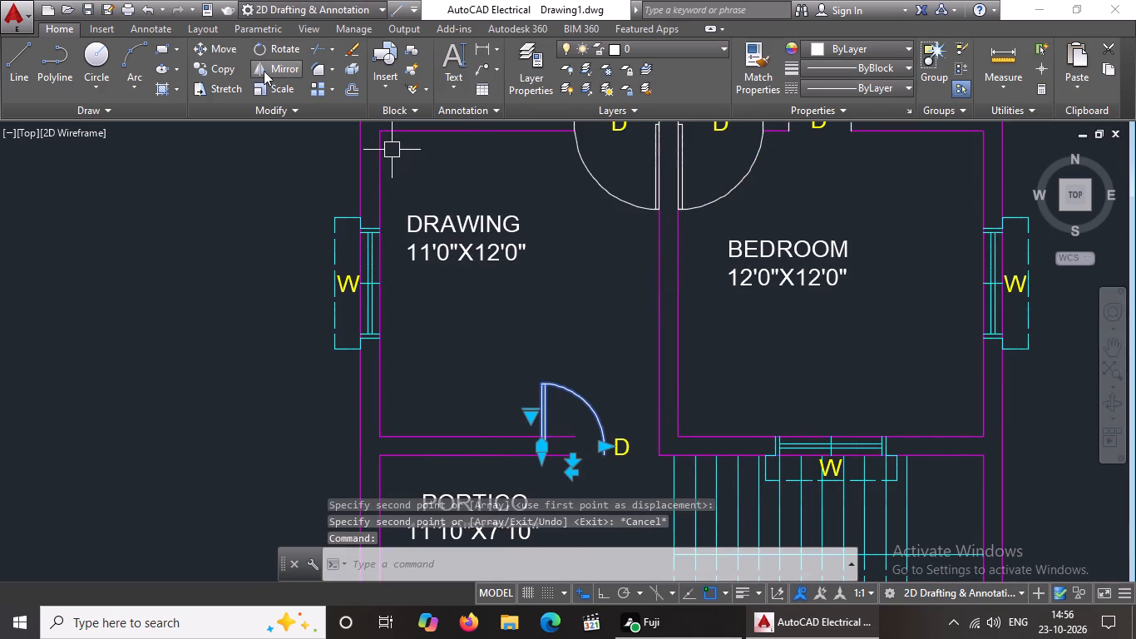
pyautogui.moveTo(274, 64); pyautogui.dragTo(278, 76)
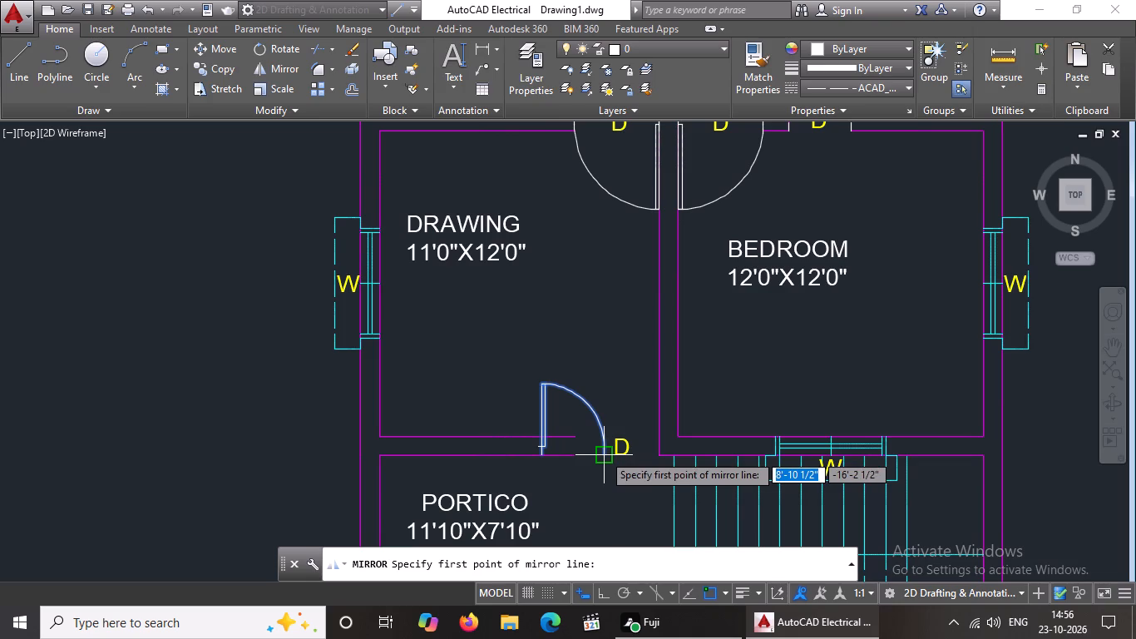
pyautogui.click(602, 595)
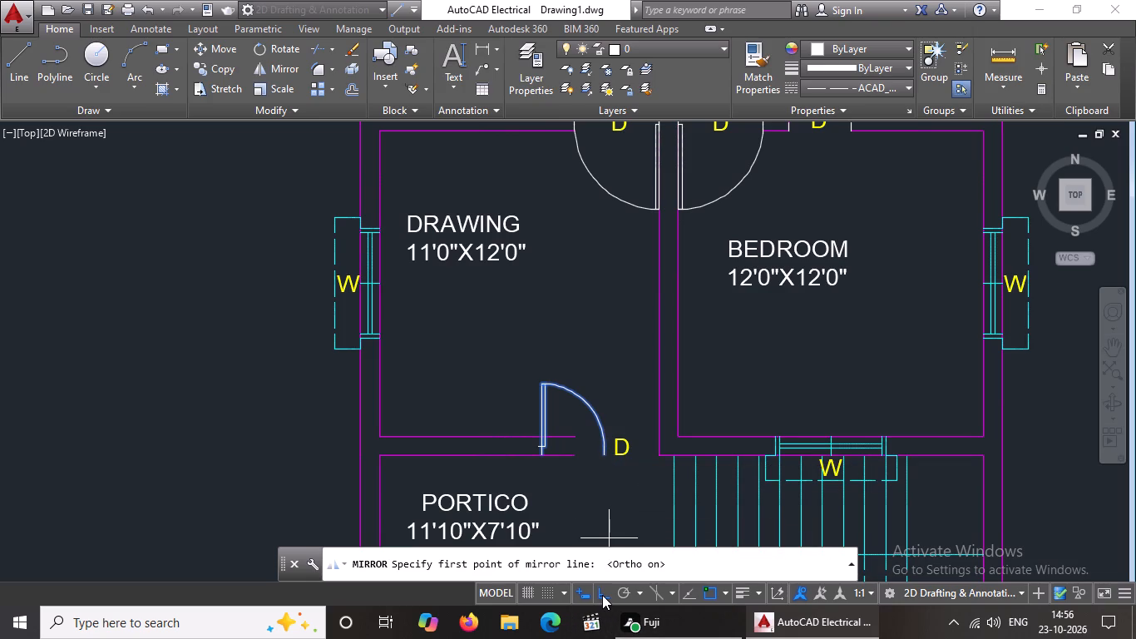
pyautogui.click(605, 455)
pyautogui.click(590, 336)
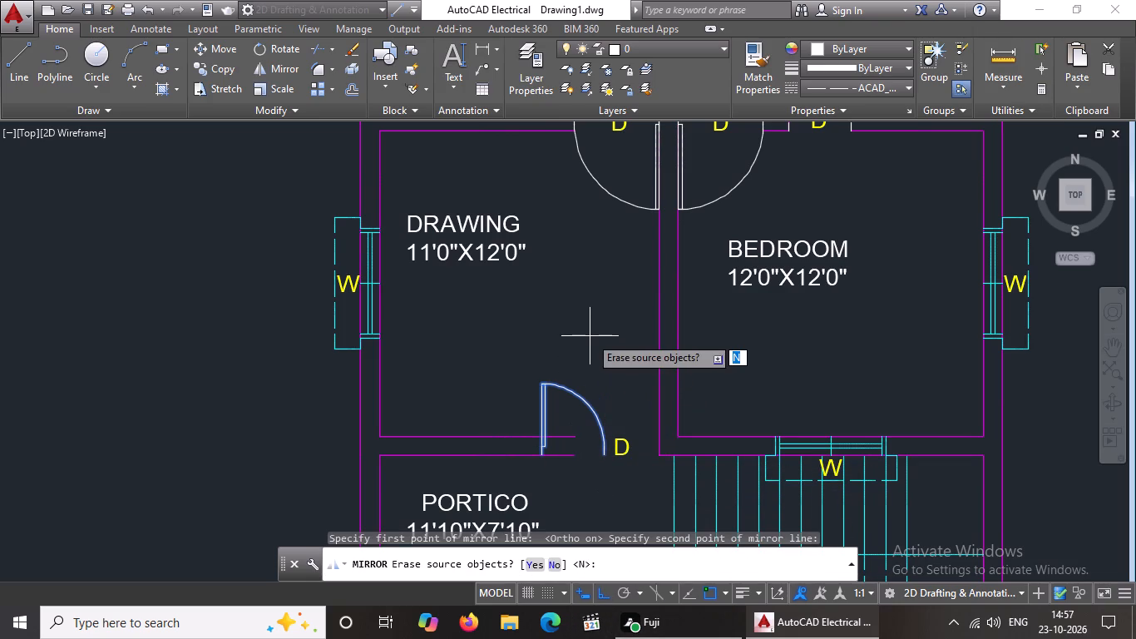
pyautogui.press('n')
pyautogui.press('space')
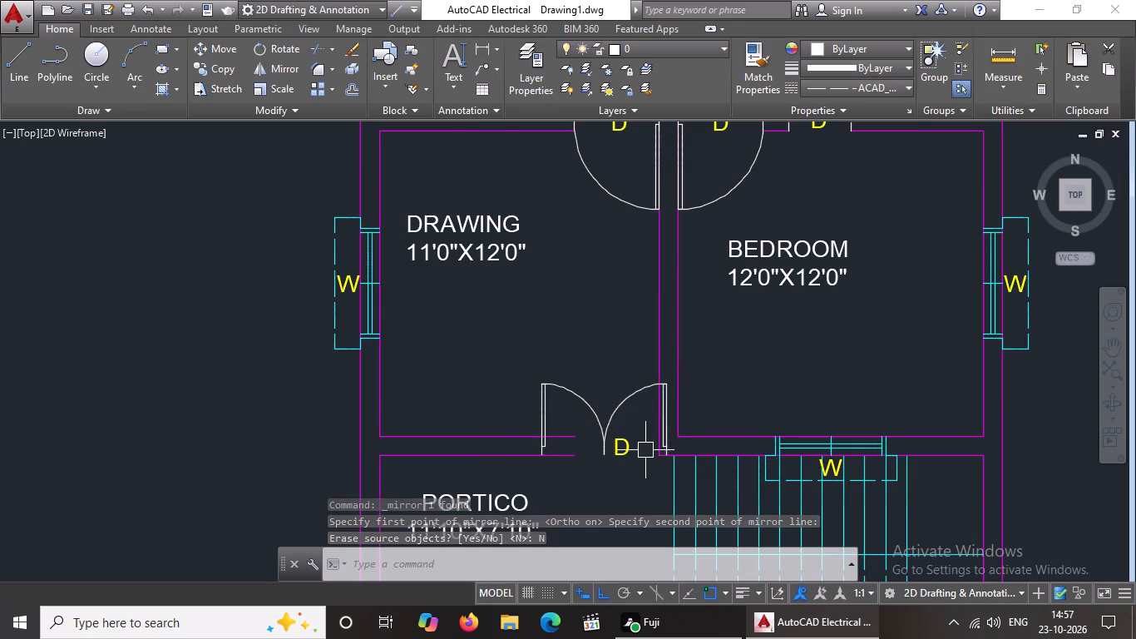
# Copy the double door and its D label about 3 1/2" west, aligning the east leaf's lower corner with the wall corner.
pyautogui.scroll(1, 646, 450)
pyautogui.moveTo(396, 288); pyautogui.dragTo(419, 299)
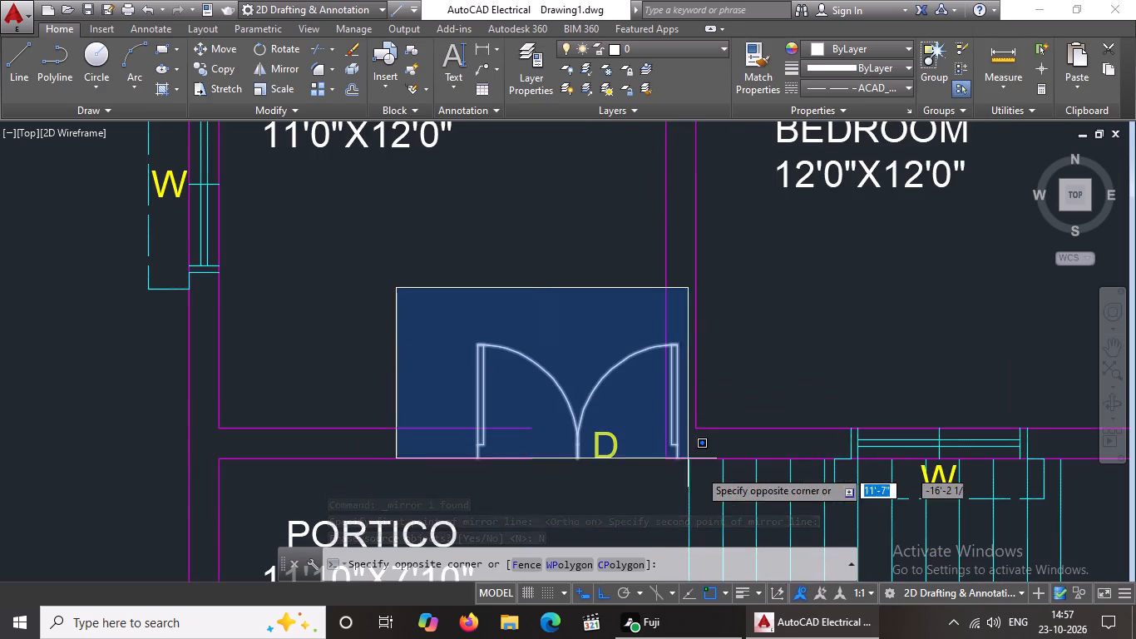
pyautogui.click(722, 478)
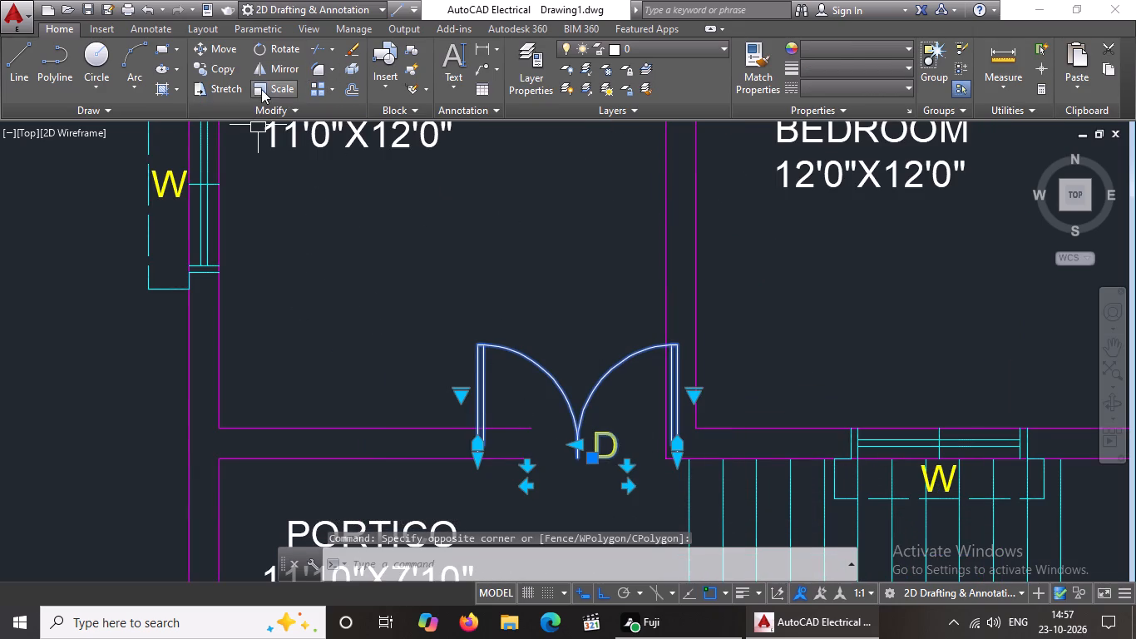
pyautogui.click(221, 72)
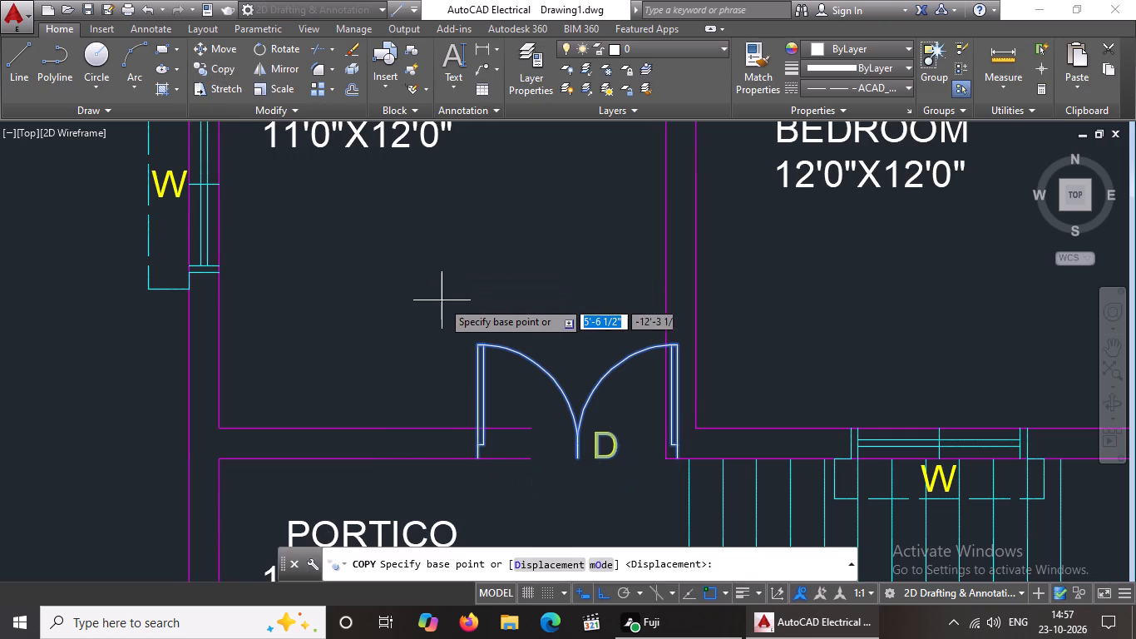
pyautogui.scroll(-2, 449, 309)
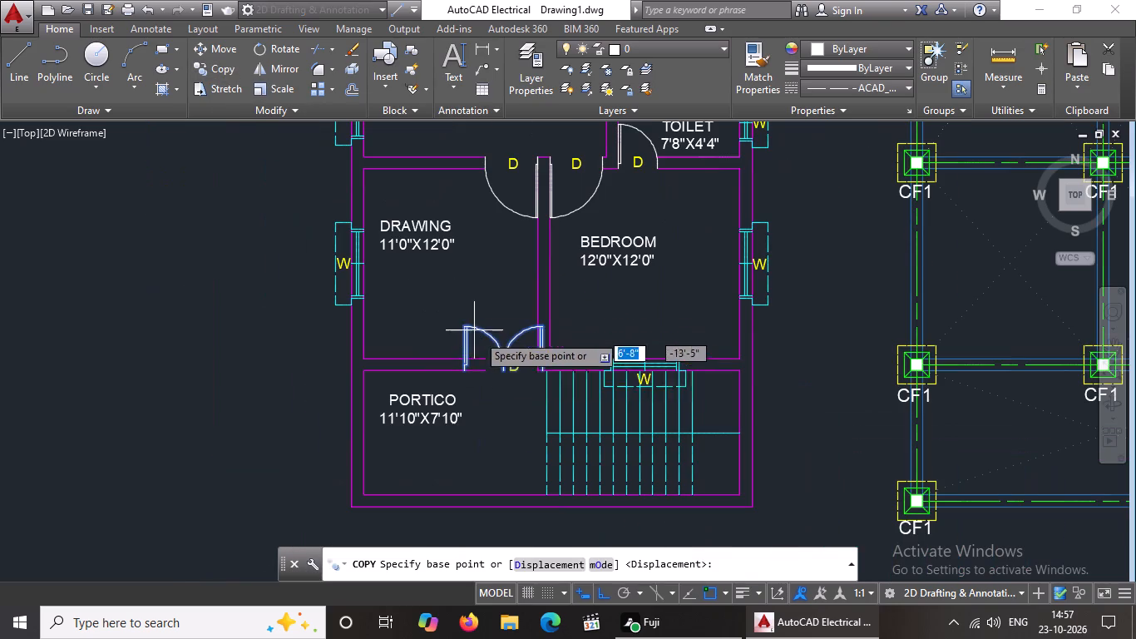
pyautogui.scroll(-1, 497, 350)
pyautogui.scroll(3, 516, 361)
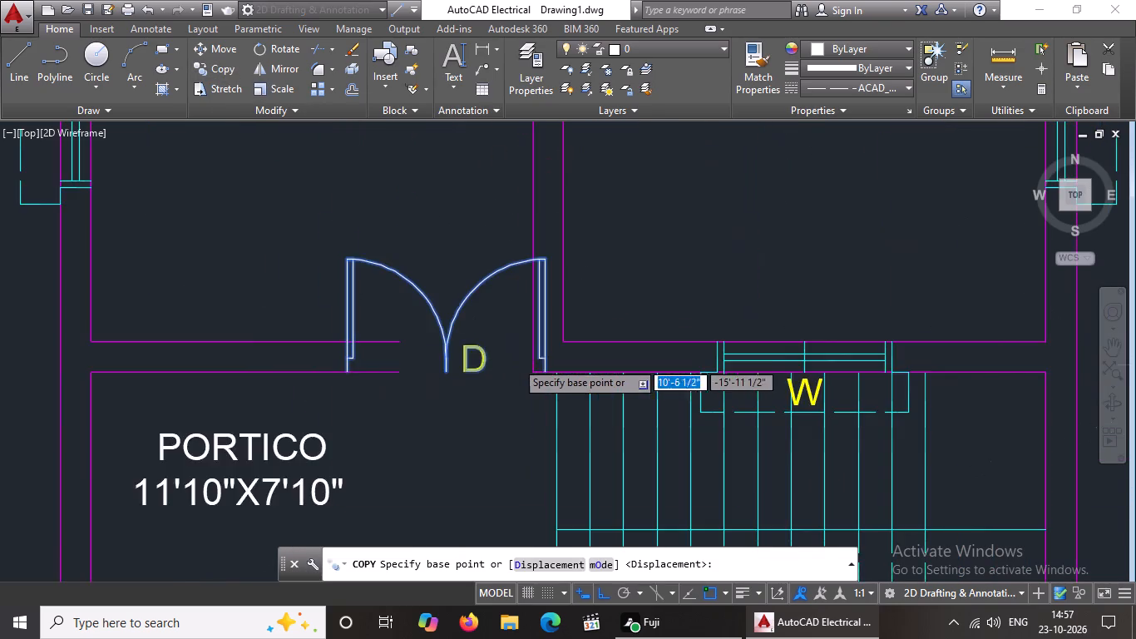
pyautogui.scroll(2, 535, 363)
pyautogui.click(556, 386)
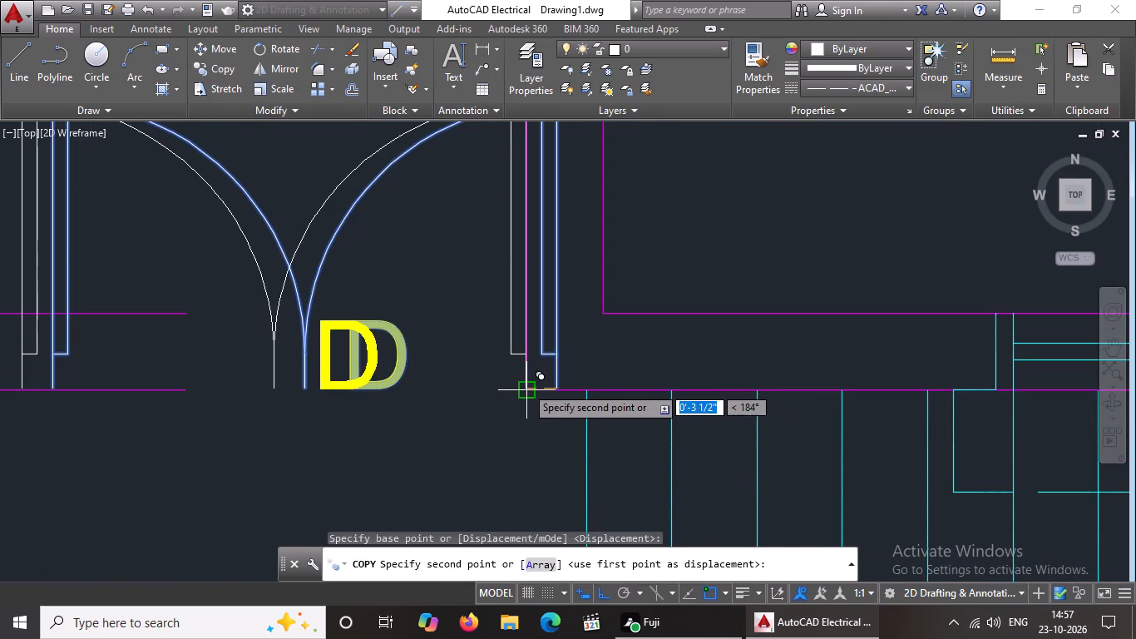
pyautogui.click(526, 386)
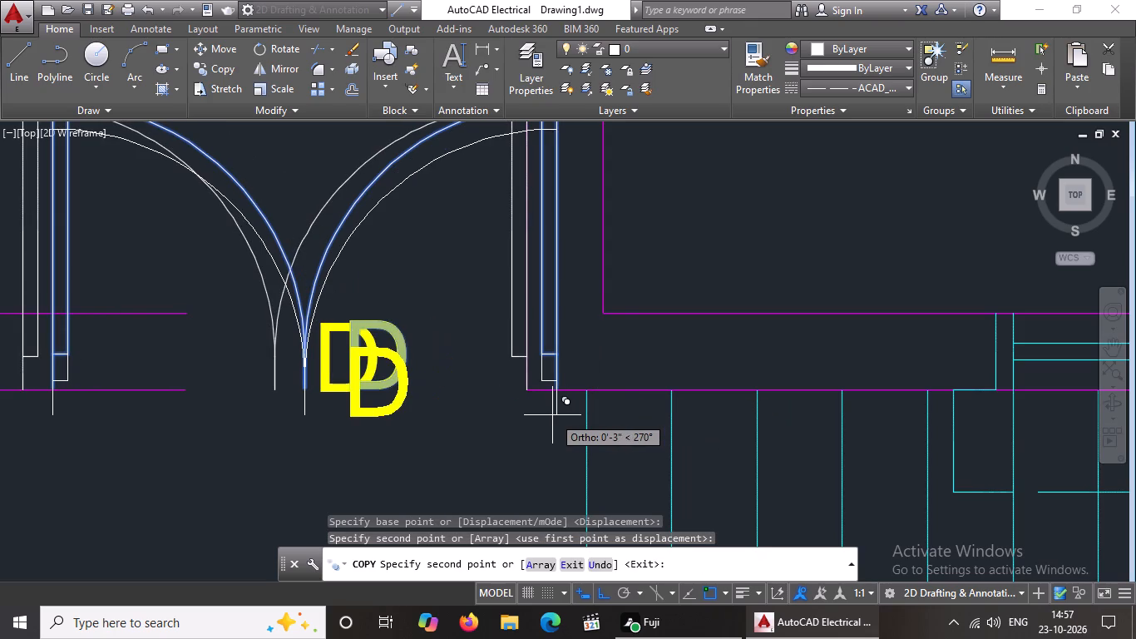
pyautogui.scroll(-3, 552, 413)
pyautogui.press('Escape')
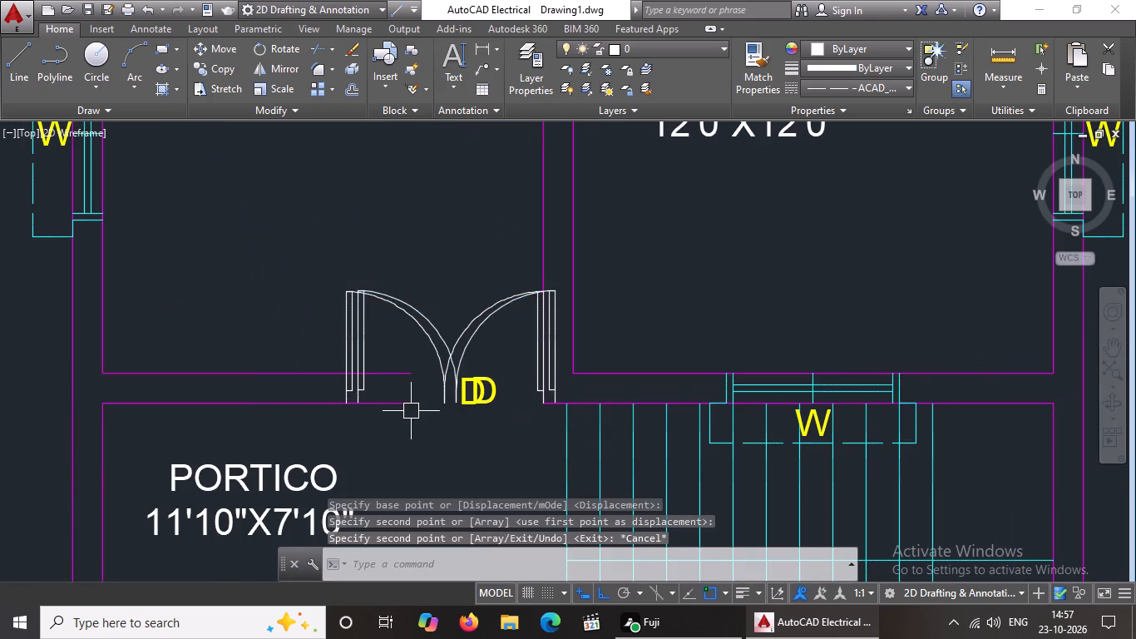
pyautogui.press('Escape')
# Delete the two original misaligned leaves of the portico double door and its original D label.
pyautogui.scroll(2, 421, 359)
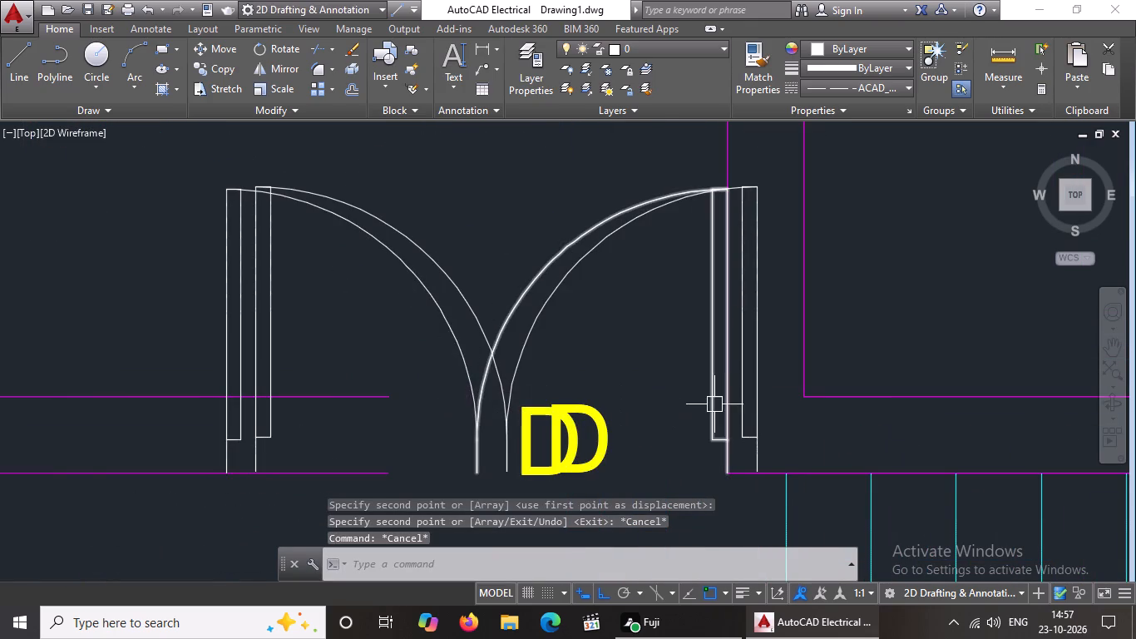
pyautogui.click(748, 414)
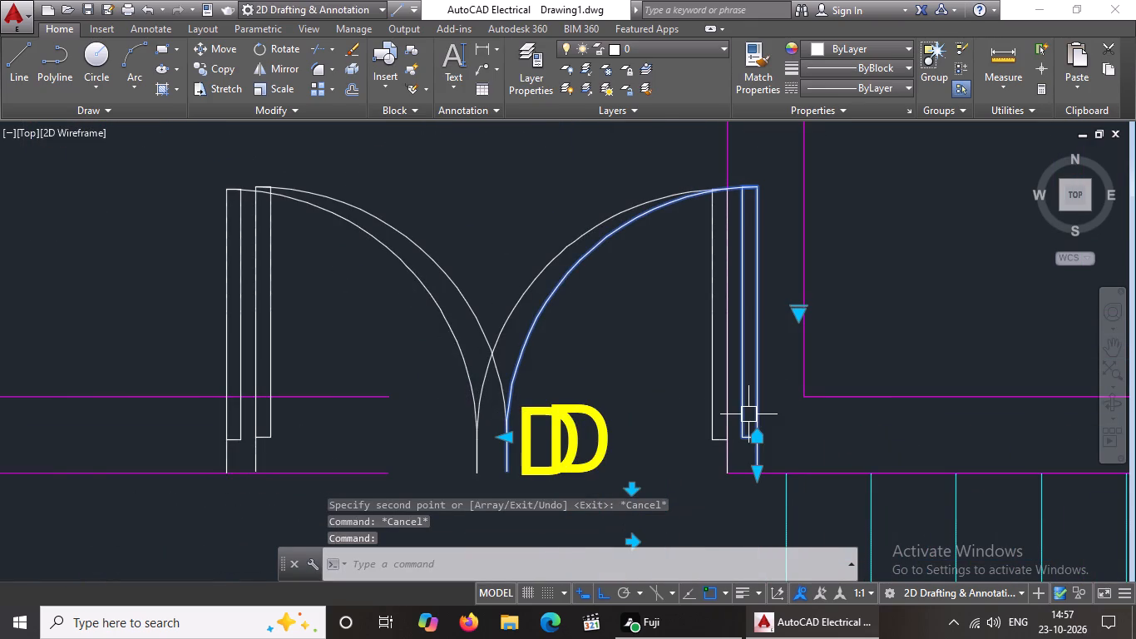
pyautogui.press('Delete')
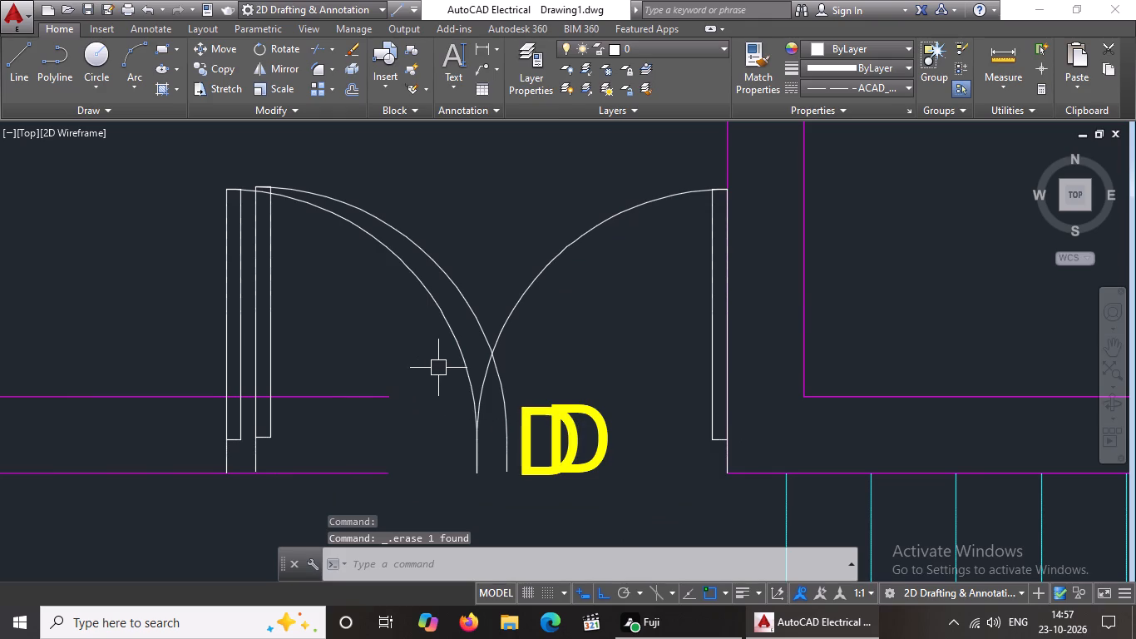
pyautogui.click(472, 311)
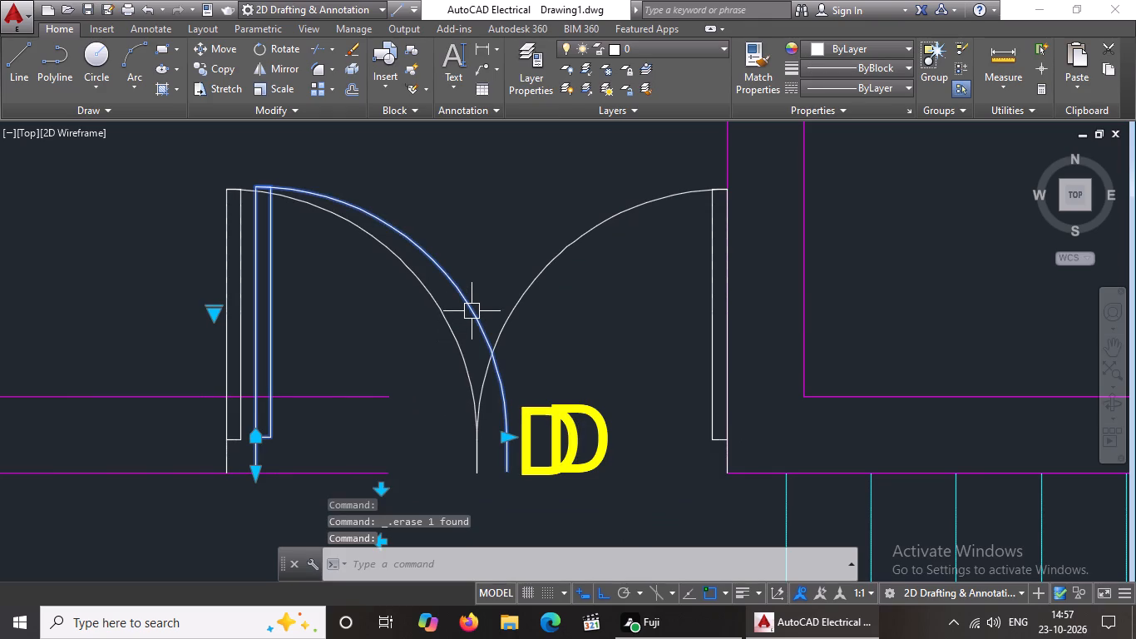
pyautogui.press('Delete')
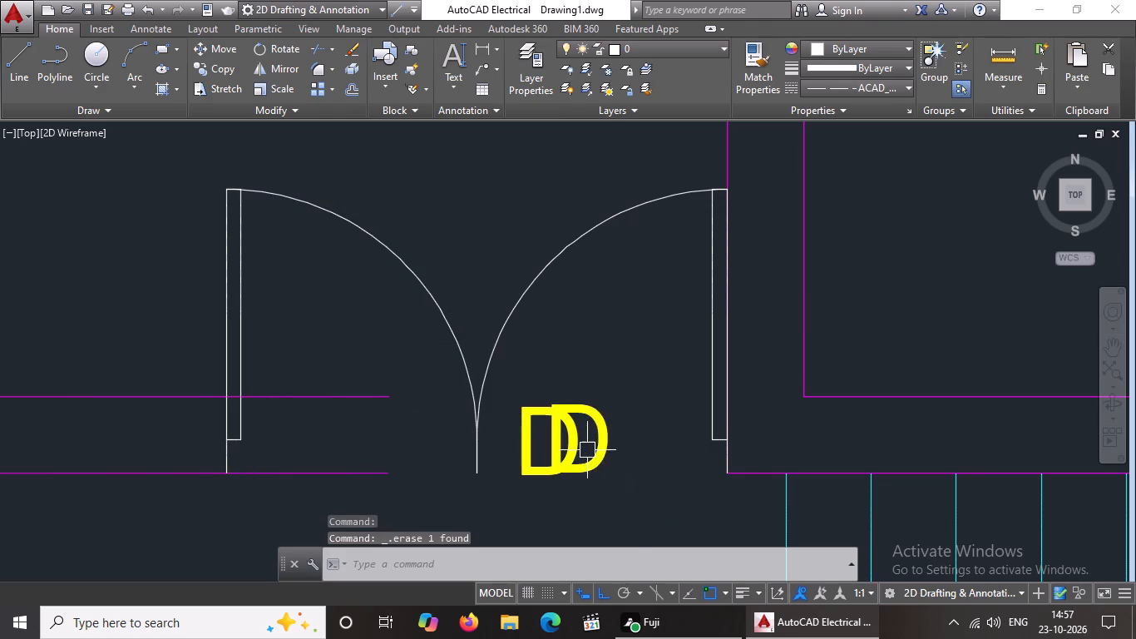
pyautogui.click(593, 460)
pyautogui.press('Delete')
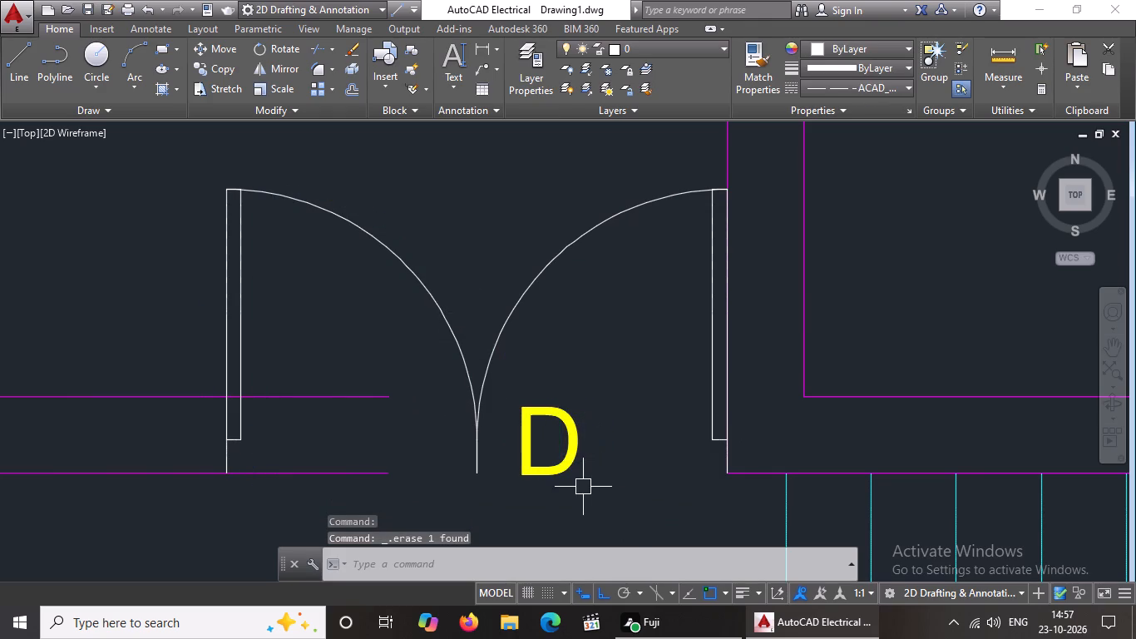
# Change the portico double door's D label to MD.
pyautogui.scroll(-2, 534, 458)
pyautogui.click(537, 457)
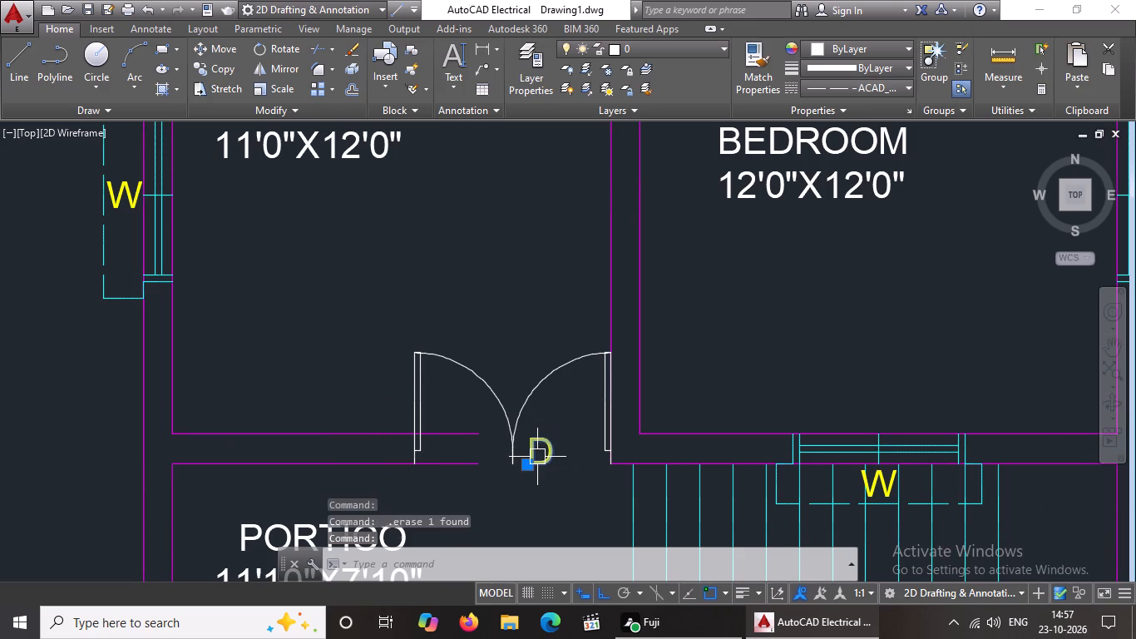
pyautogui.doubleClick(537, 457)
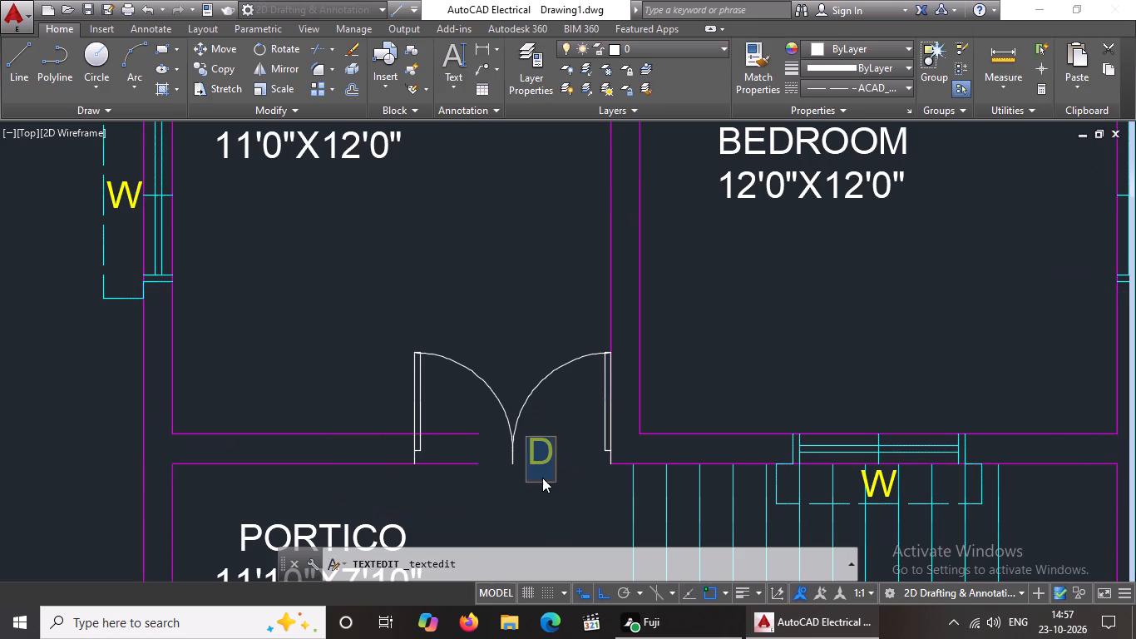
pyautogui.click(527, 464)
pyautogui.press('m')
pyautogui.click(562, 417)
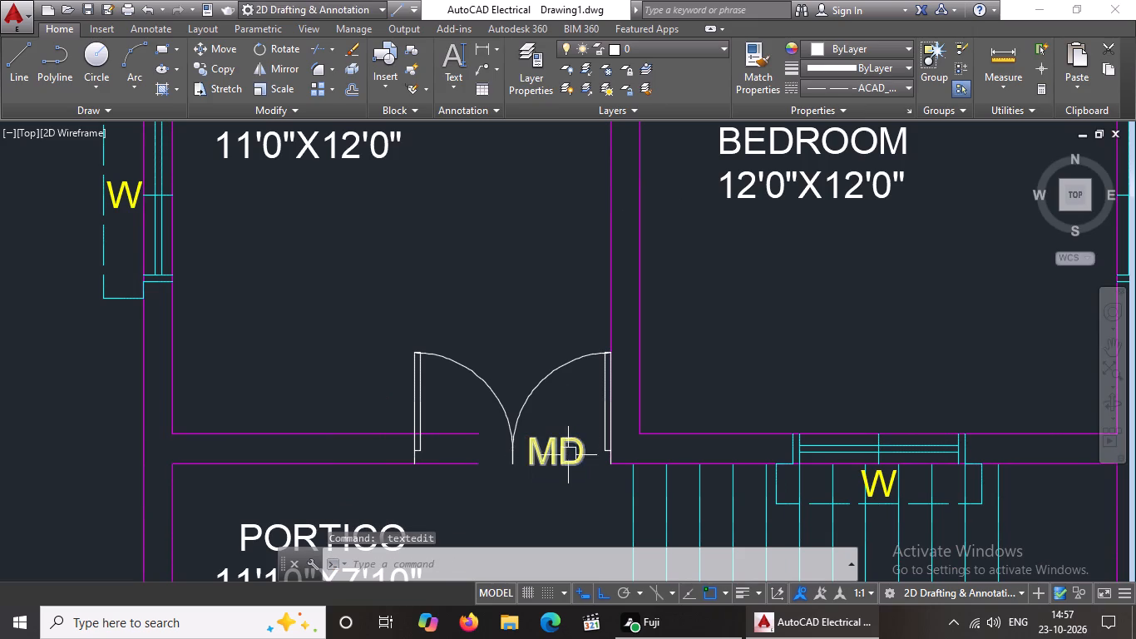
# Move the MD label horizontally west so it sits centred below the double door's leaves.
pyautogui.click(565, 463)
pyautogui.moveTo(533, 465); pyautogui.dragTo(529, 476)
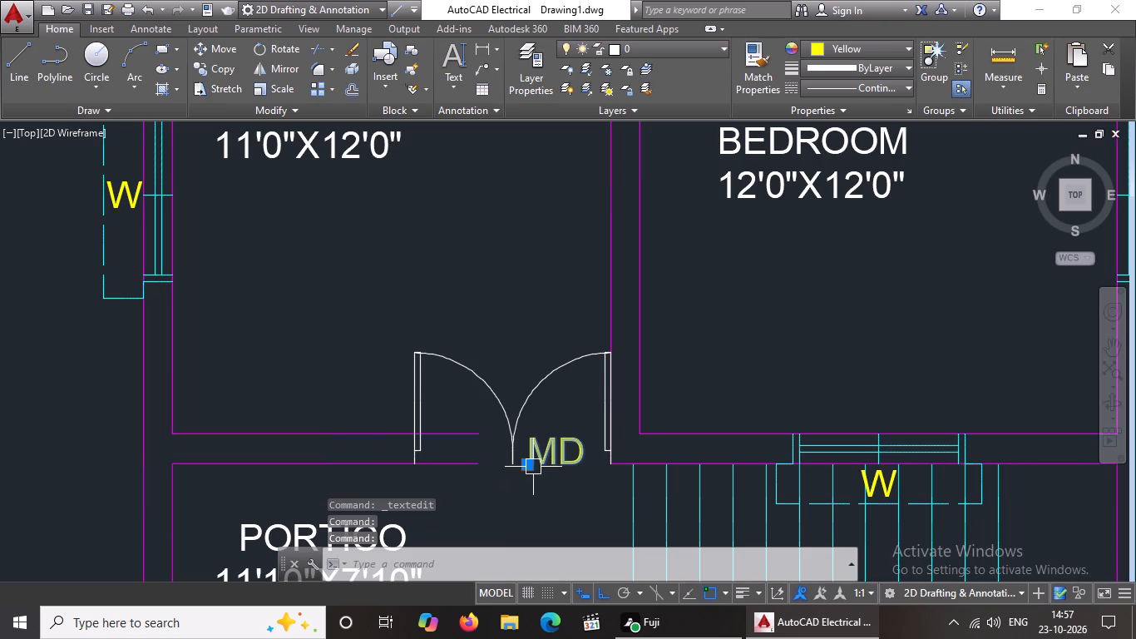
pyautogui.click(529, 468)
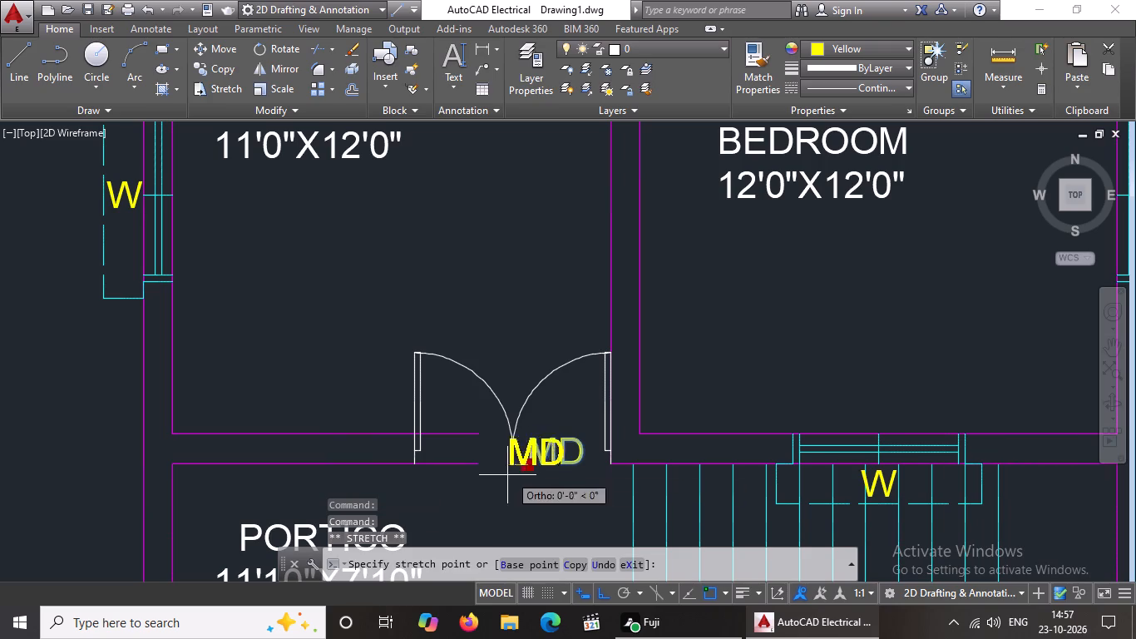
pyautogui.click(484, 500)
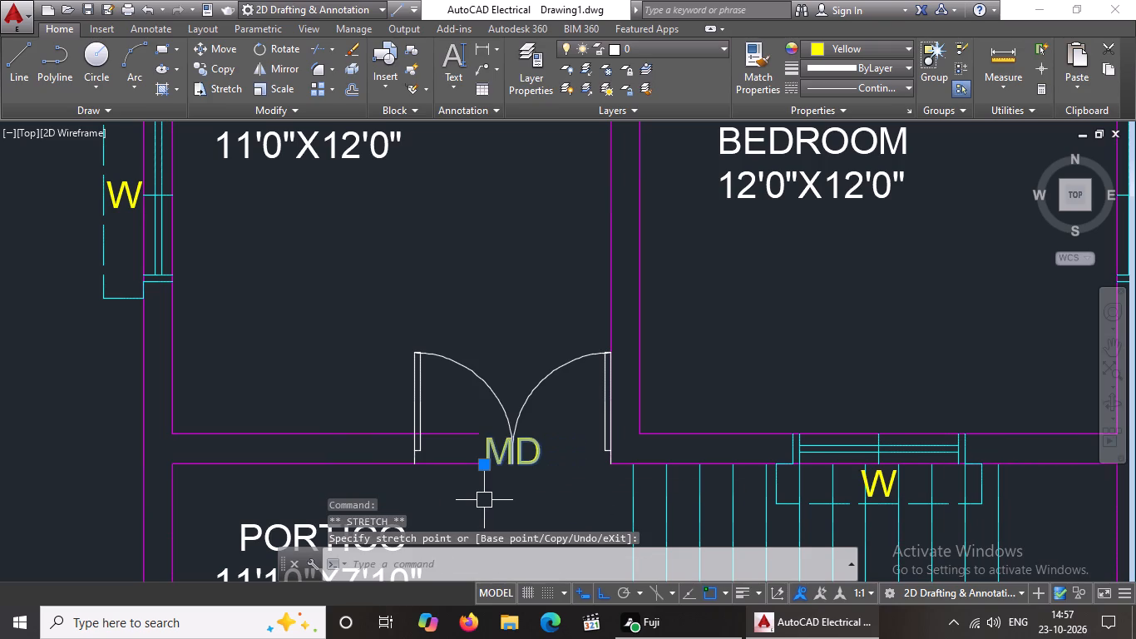
# With Ortho off, move the MD label about 9 1/2" south and slightly east so it sits below the portico wall line.
pyautogui.scroll(-2, 523, 453)
pyautogui.scroll(2, 525, 500)
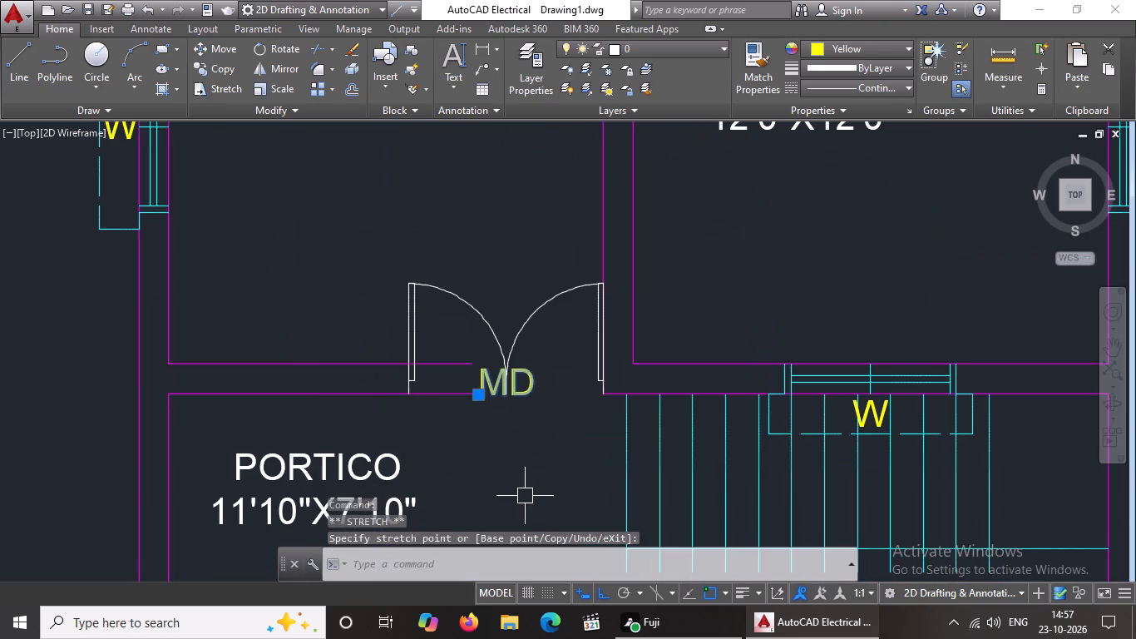
pyautogui.press('Escape')
pyautogui.click(606, 595)
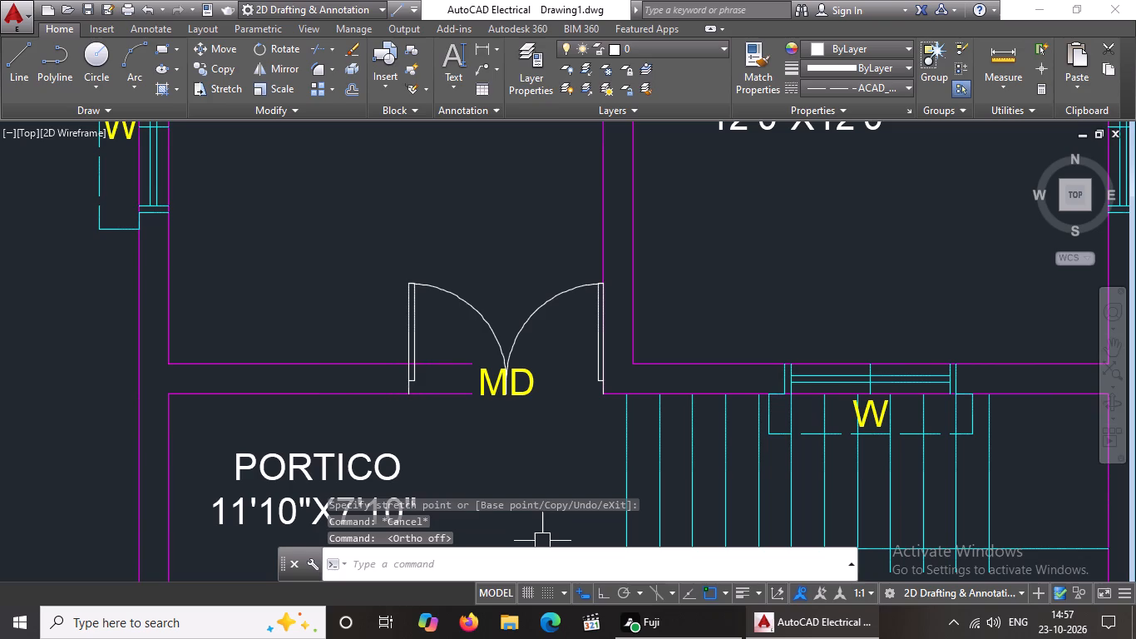
pyautogui.click(496, 394)
pyautogui.click(480, 399)
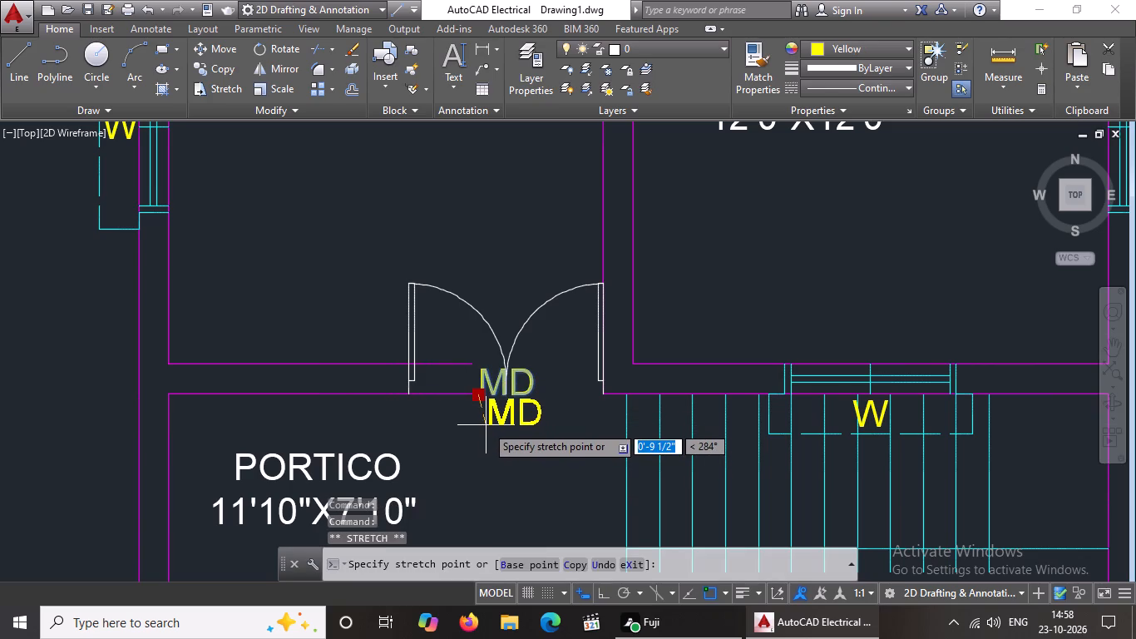
pyautogui.click(486, 425)
pyautogui.press('Escape')
pyautogui.scroll(-2, 531, 443)
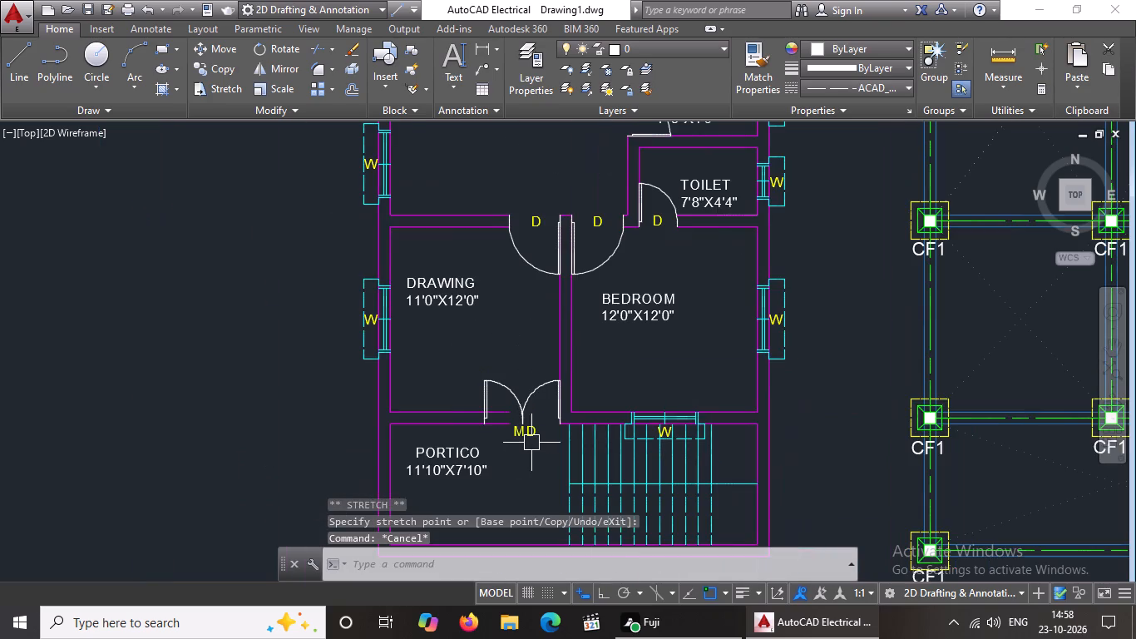
pyautogui.moveTo(534, 453); pyautogui.dragTo(521, 404, button='middle')
pyautogui.press('Escape')
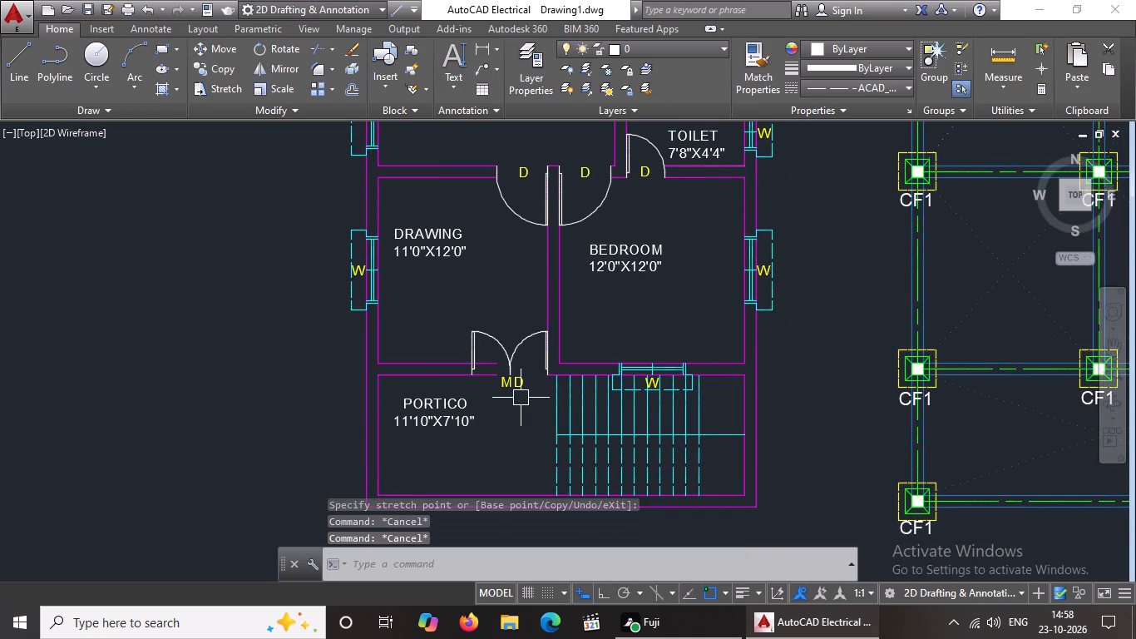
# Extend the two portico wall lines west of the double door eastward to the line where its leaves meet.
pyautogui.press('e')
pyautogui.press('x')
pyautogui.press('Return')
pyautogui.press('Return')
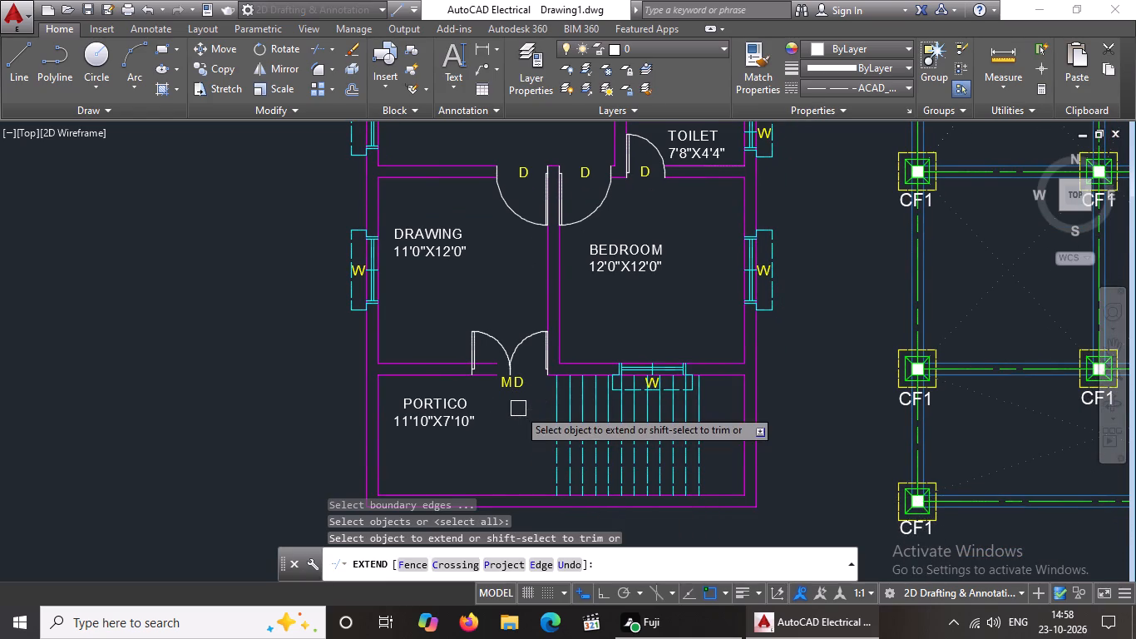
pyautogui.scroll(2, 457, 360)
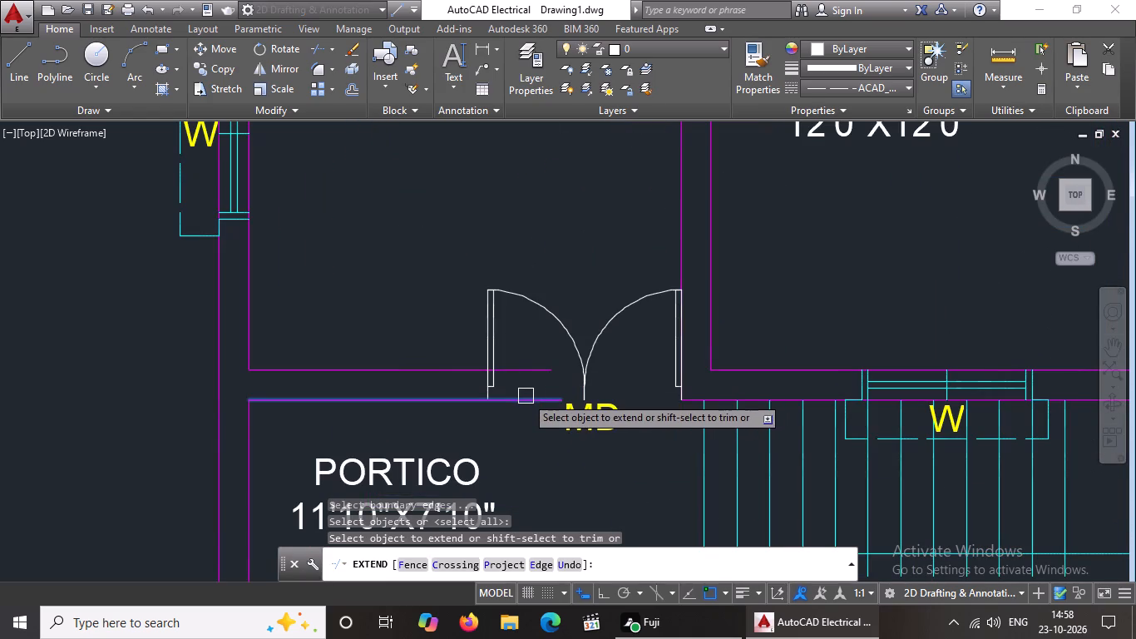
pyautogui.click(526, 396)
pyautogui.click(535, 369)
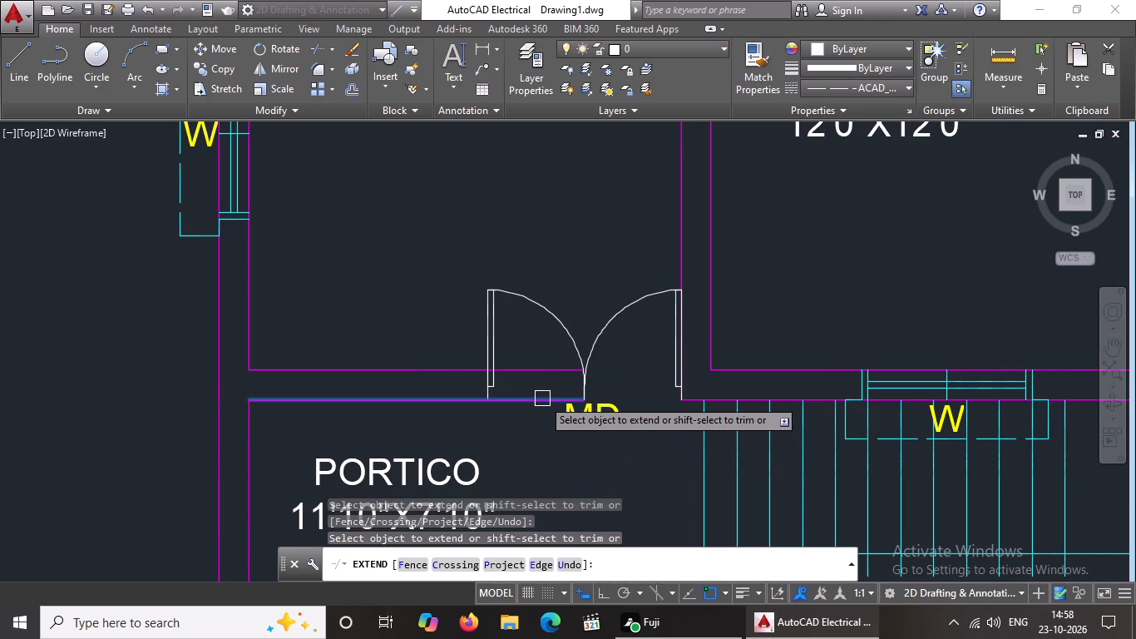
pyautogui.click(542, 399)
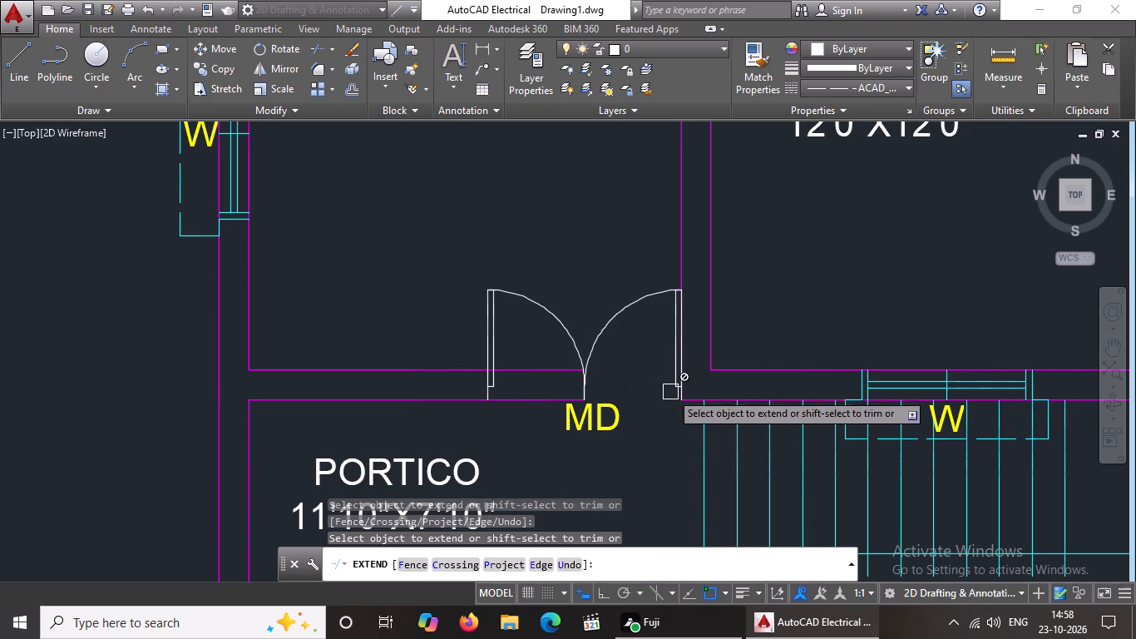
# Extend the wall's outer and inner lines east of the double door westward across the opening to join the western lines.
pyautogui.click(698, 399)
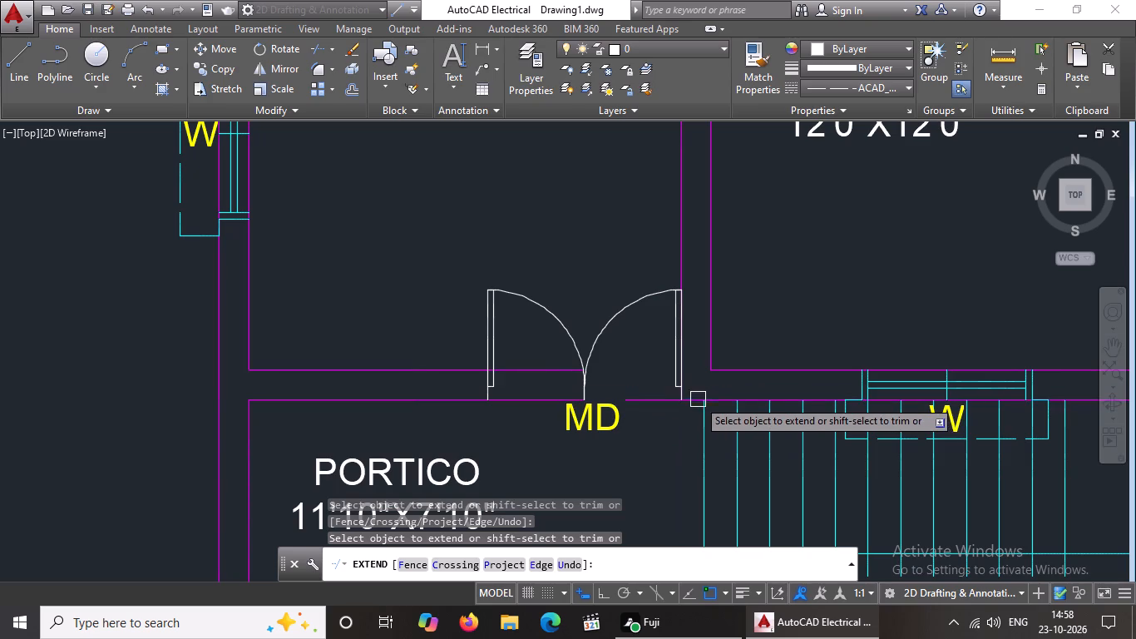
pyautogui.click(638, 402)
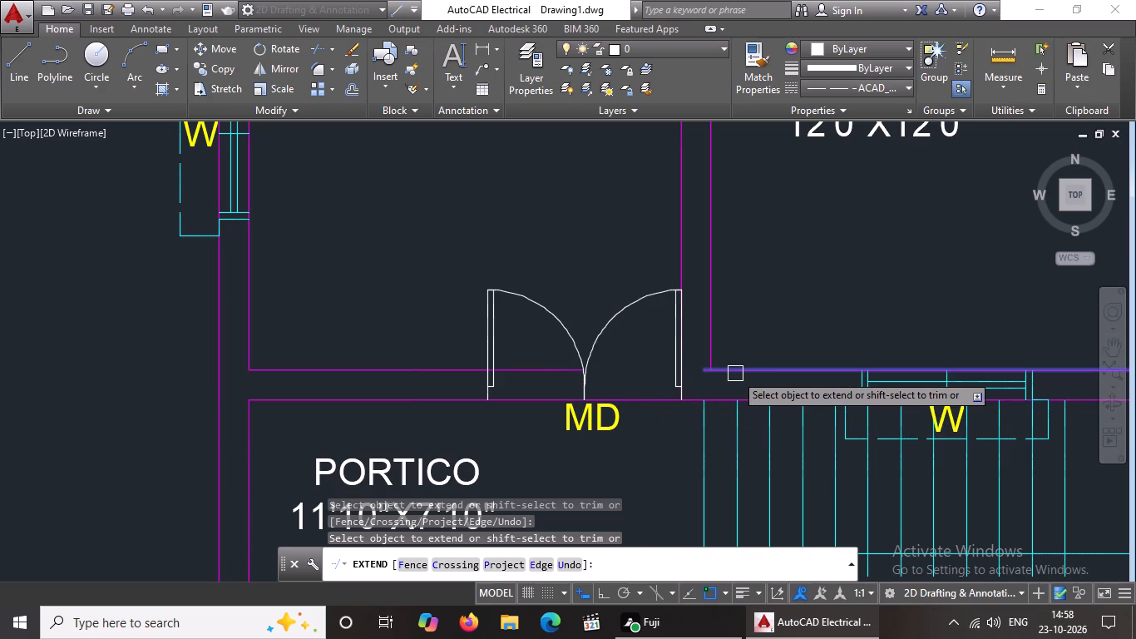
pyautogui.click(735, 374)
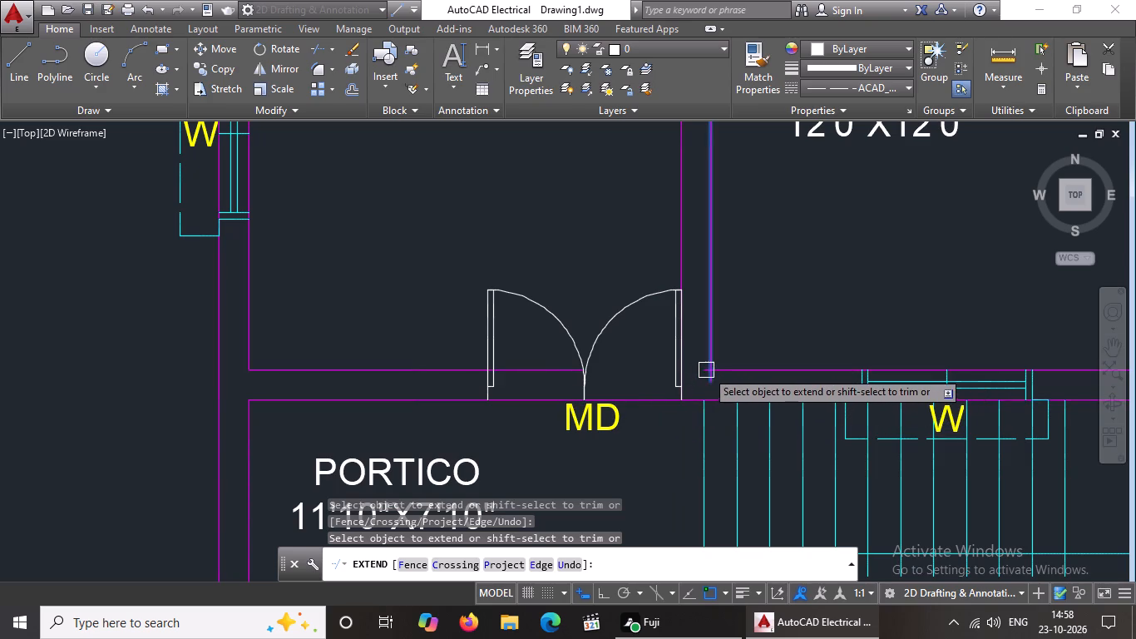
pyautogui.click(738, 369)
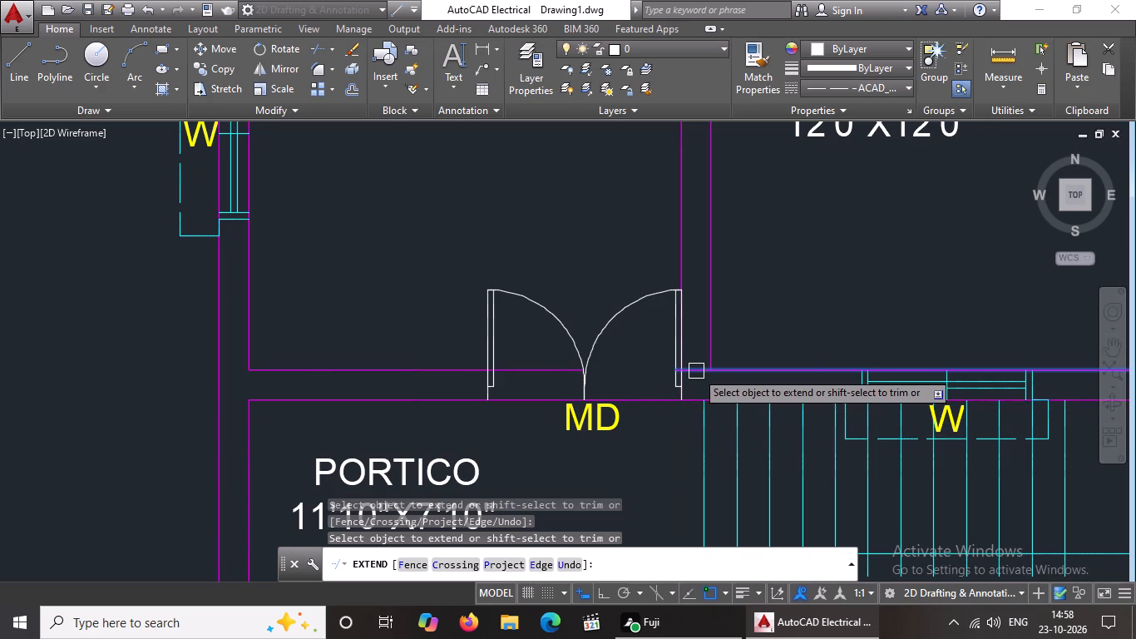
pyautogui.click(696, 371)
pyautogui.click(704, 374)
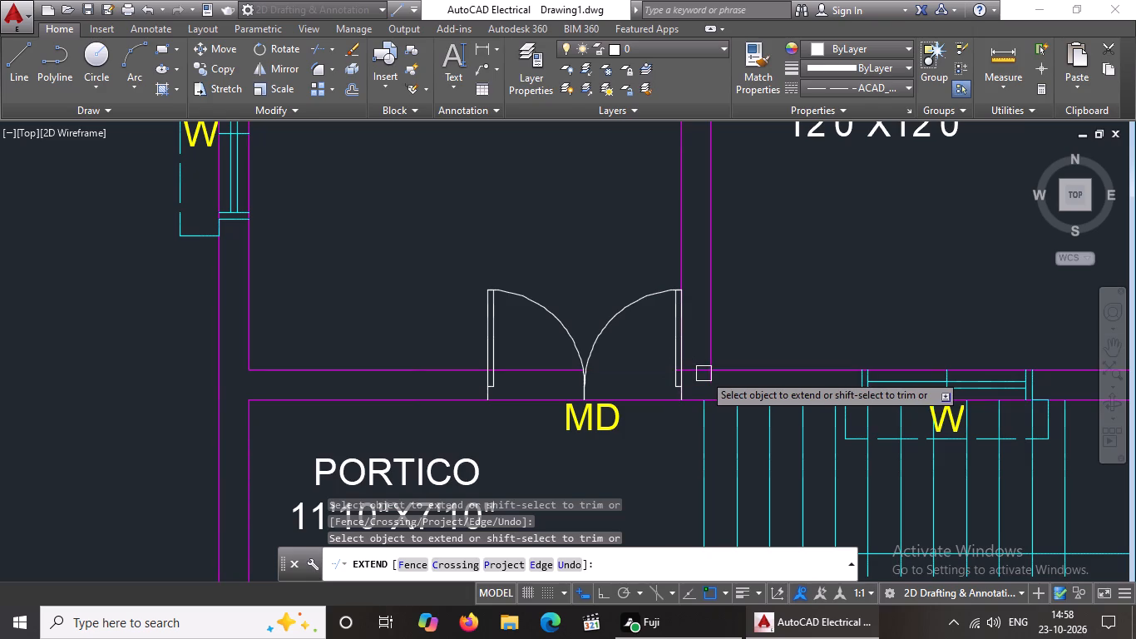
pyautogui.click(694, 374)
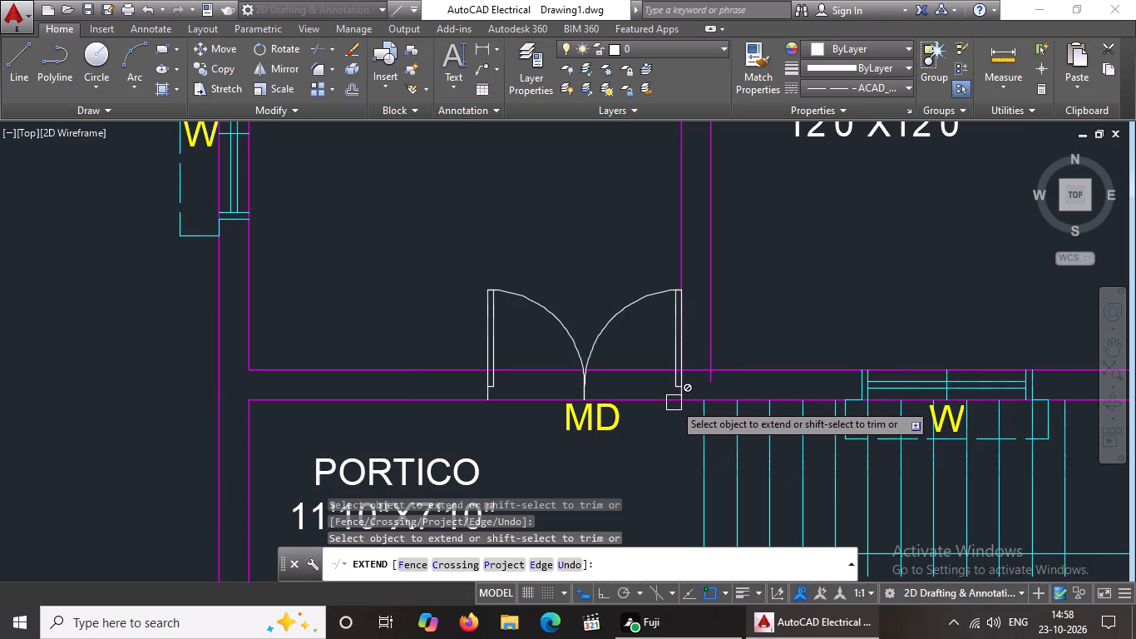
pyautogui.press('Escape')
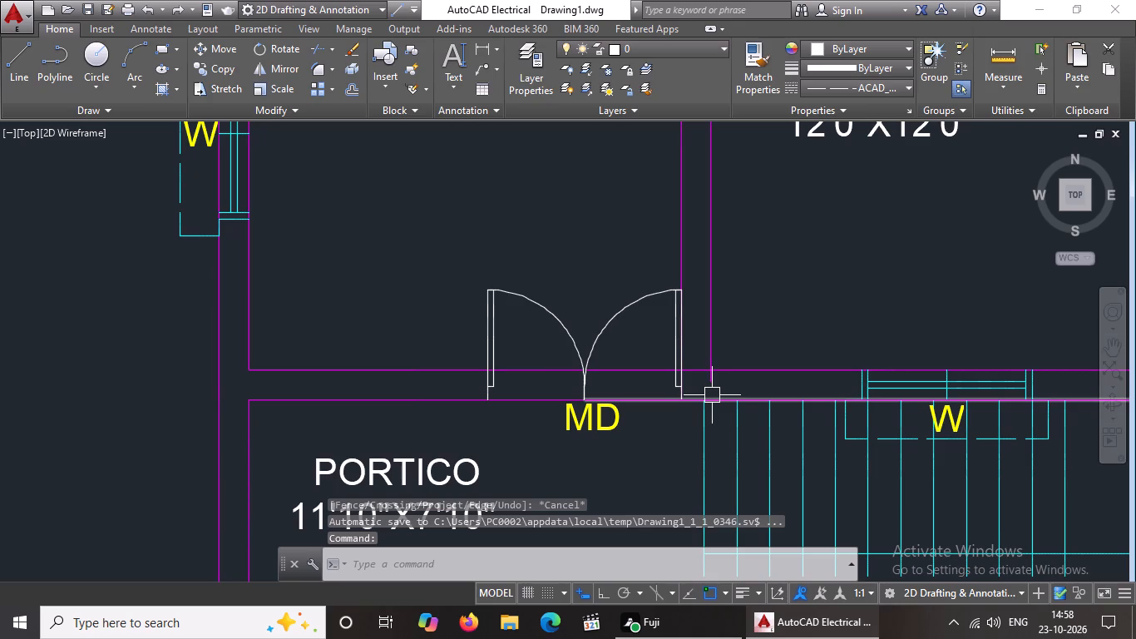
# Trim the bedroom wall's overshooting end and the inner wall line from the bedroom corner through the double door's east leaf.
pyautogui.write('TR')
pyautogui.press('Return')
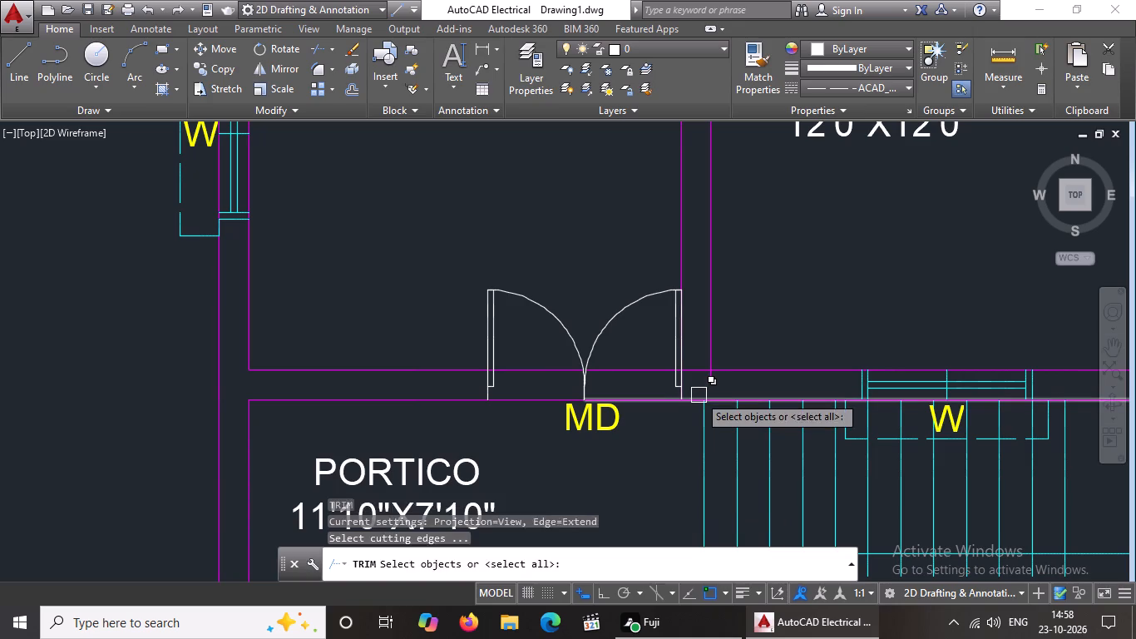
pyautogui.press('Return')
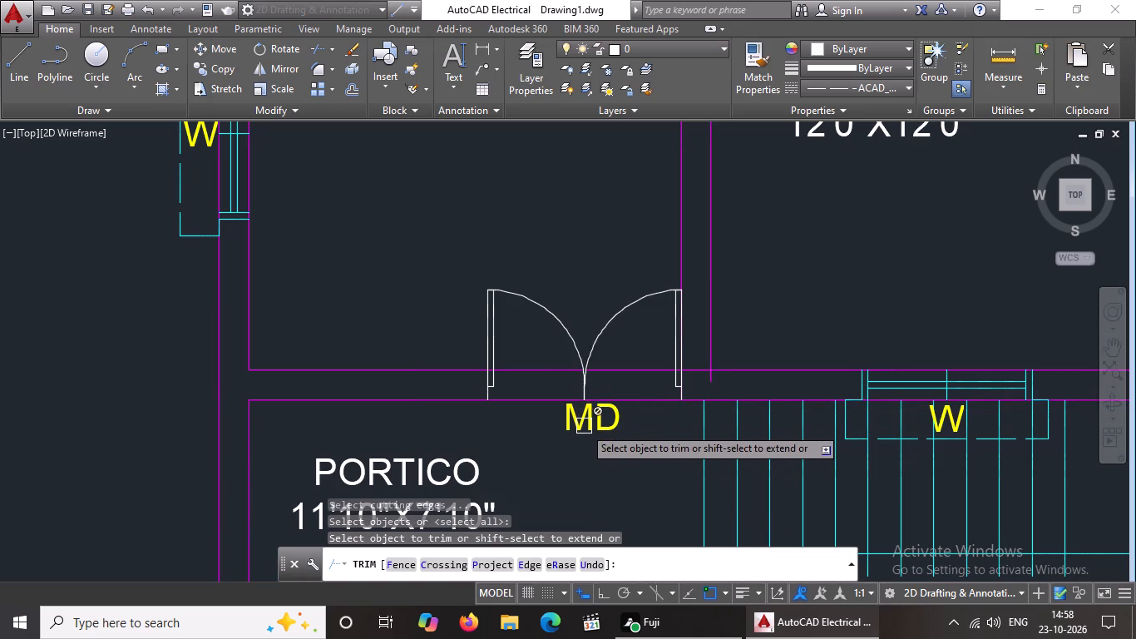
pyautogui.click(712, 382)
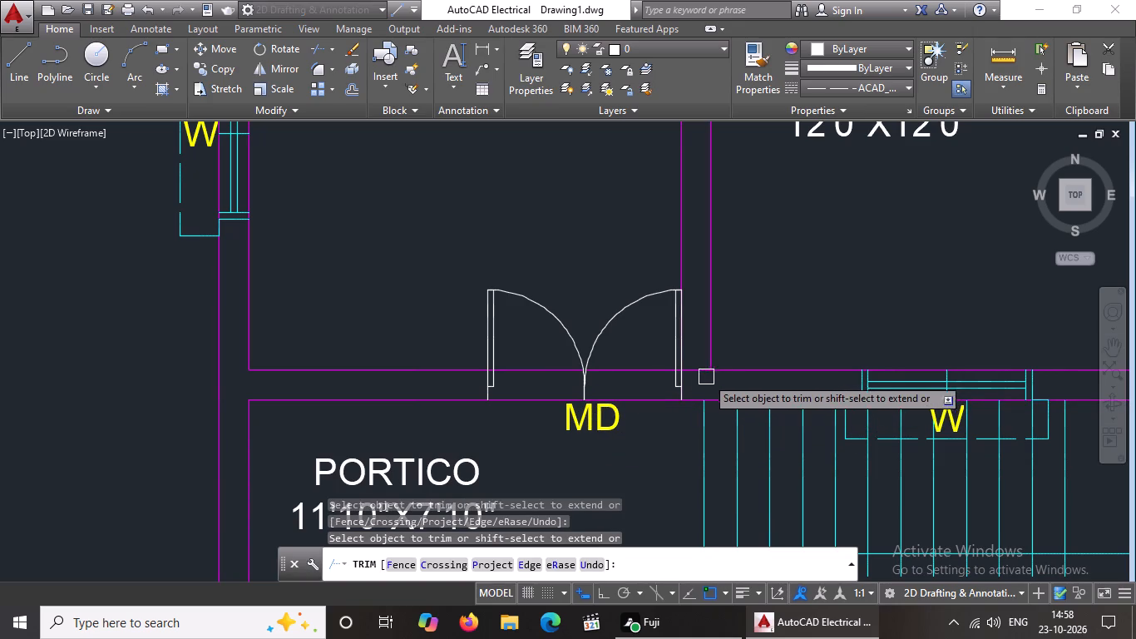
pyautogui.scroll(2, 694, 371)
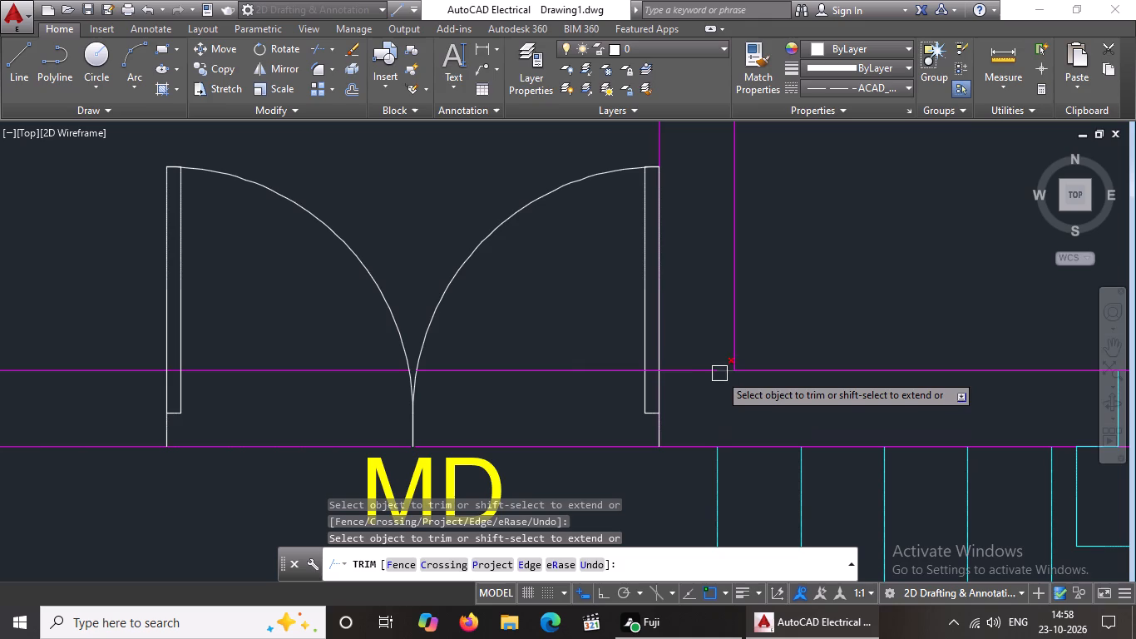
pyautogui.click(720, 374)
pyautogui.click(704, 373)
pyautogui.scroll(2, 645, 382)
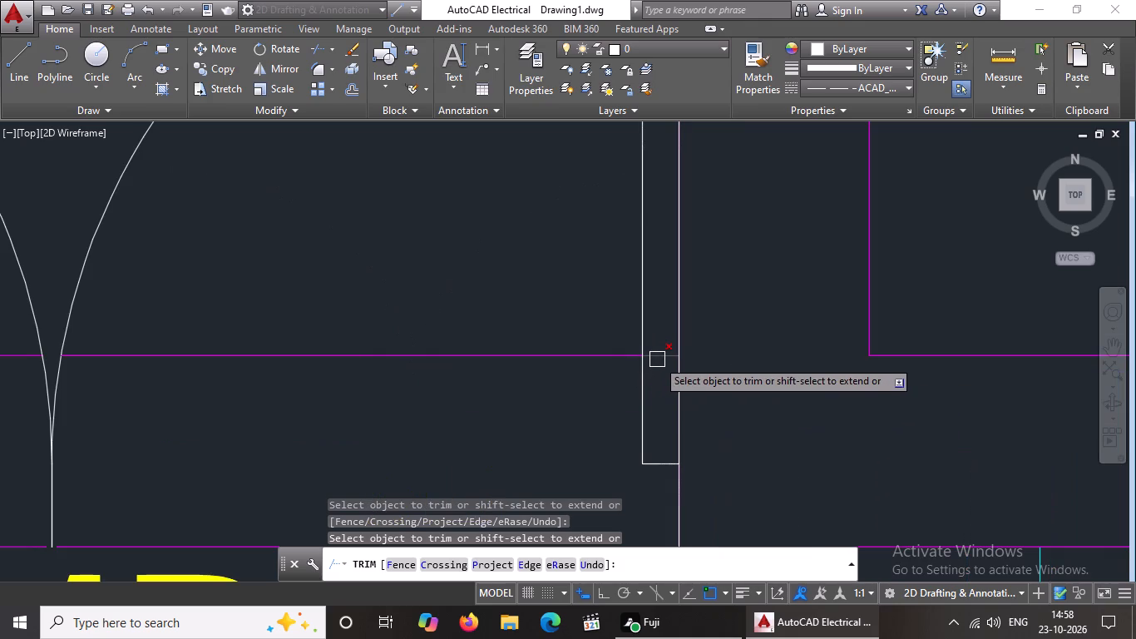
pyautogui.click(658, 359)
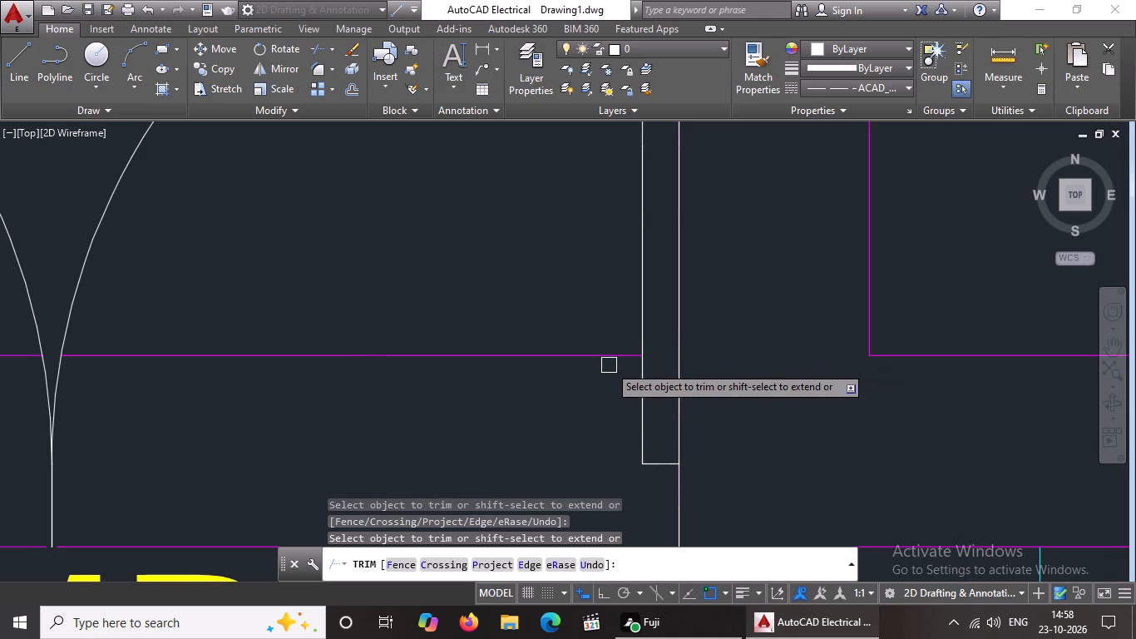
pyautogui.click(607, 361)
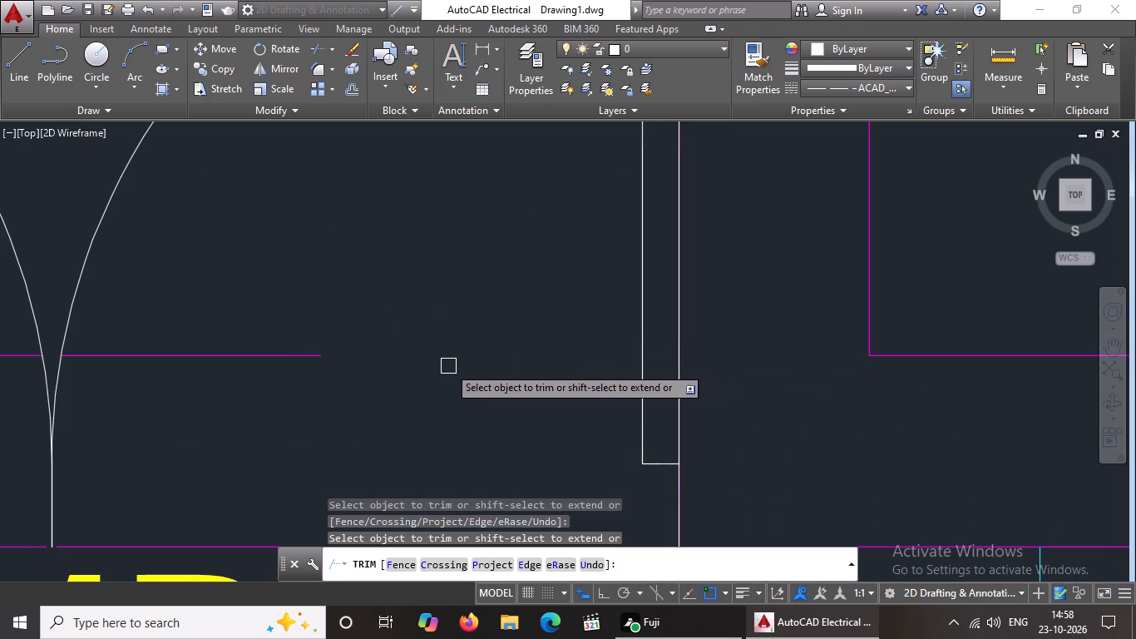
# Trim both wall lines inside the double-door opening at the west leaf, and the outer wall line at the east leaf.
pyautogui.scroll(-4, 328, 342)
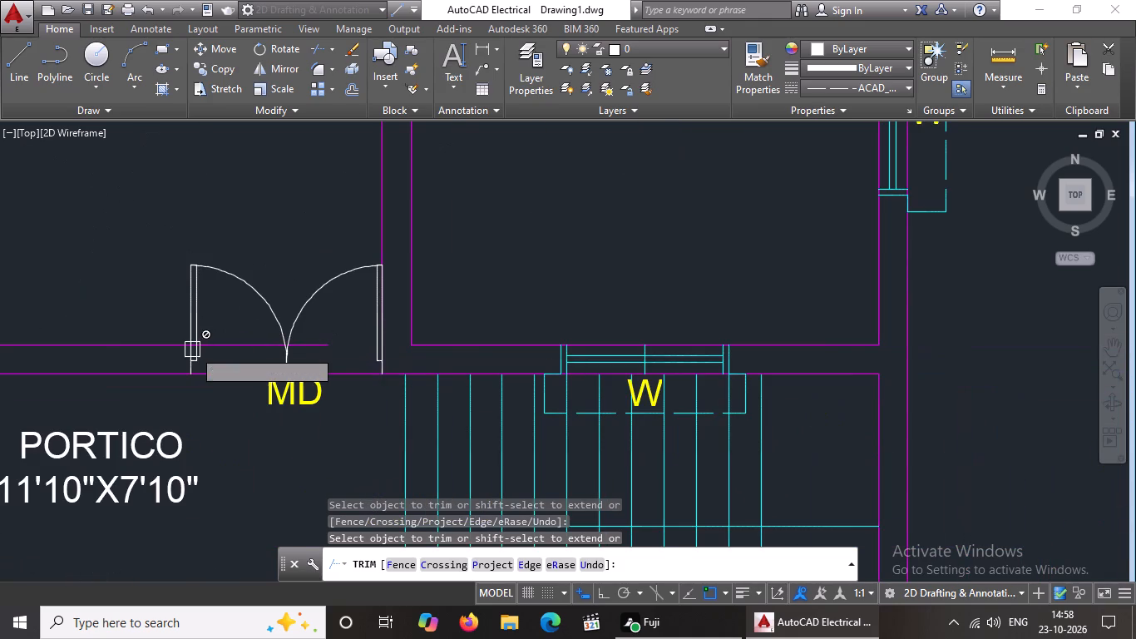
pyautogui.scroll(2, 159, 343)
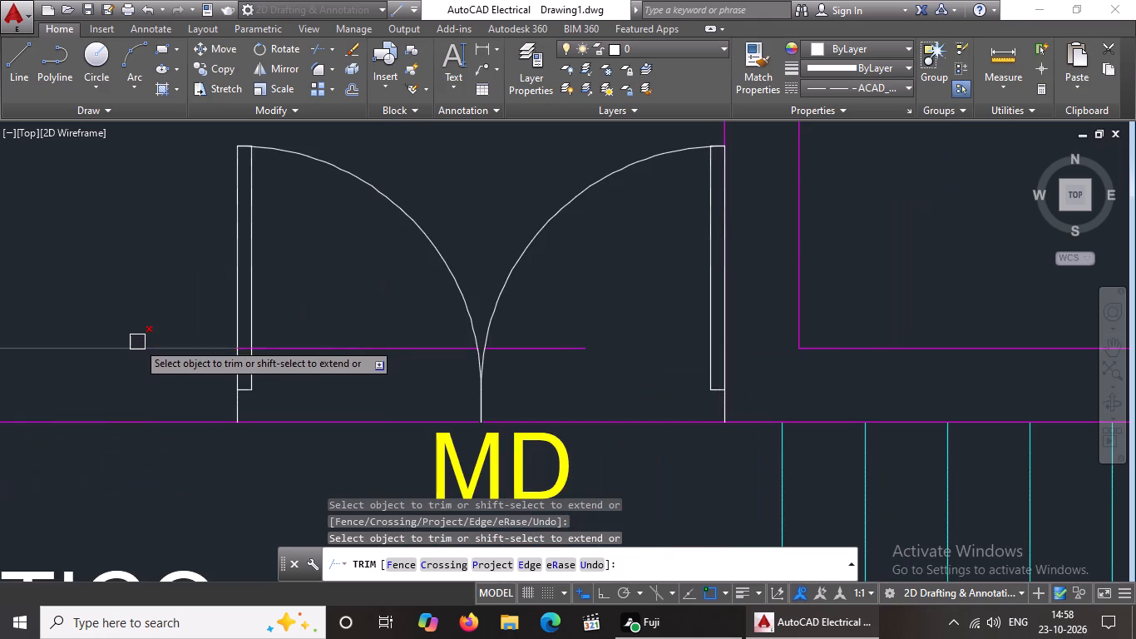
pyautogui.scroll(3, 137, 342)
pyautogui.click(569, 369)
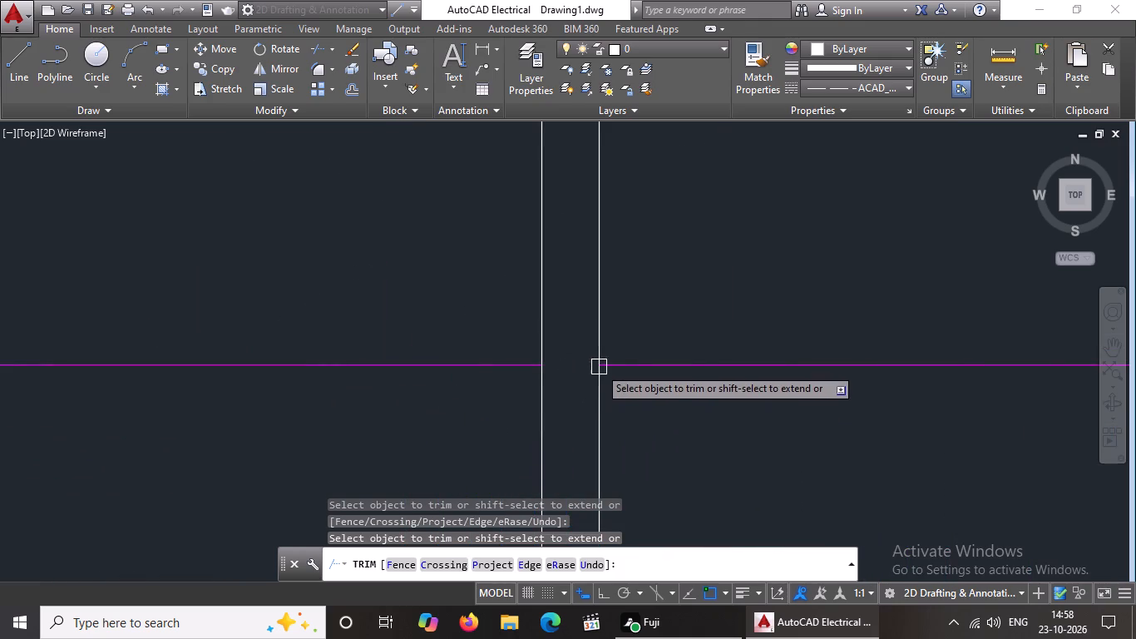
pyautogui.scroll(-3, 712, 355)
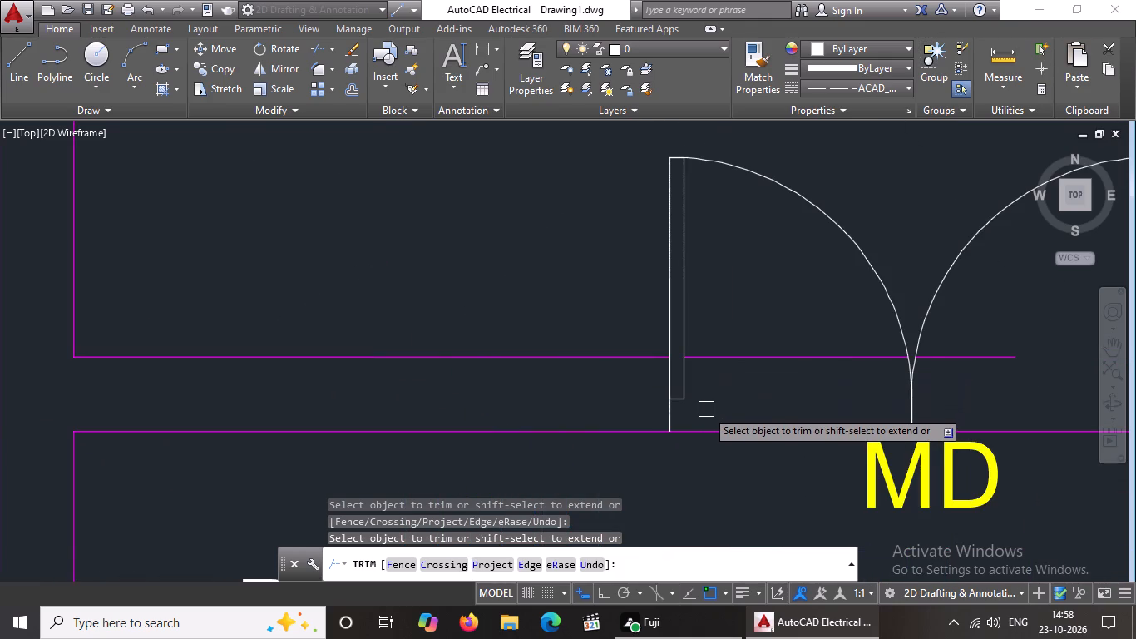
pyautogui.moveTo(640, 398); pyautogui.dragTo(629, 398, button='middle')
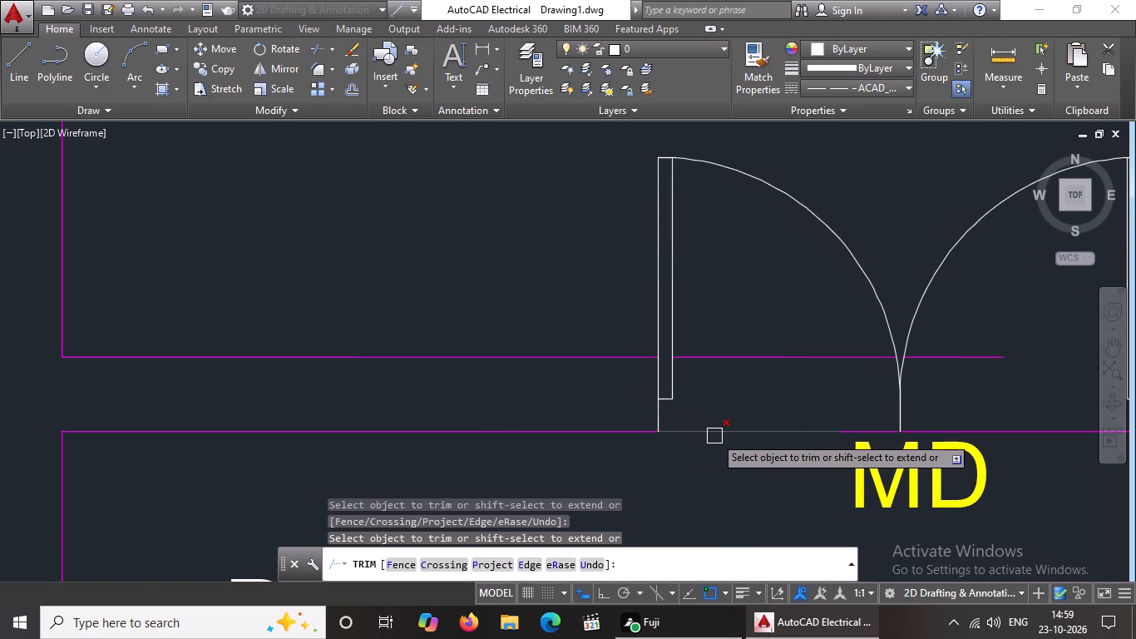
pyautogui.click(673, 431)
pyautogui.scroll(-3, 685, 424)
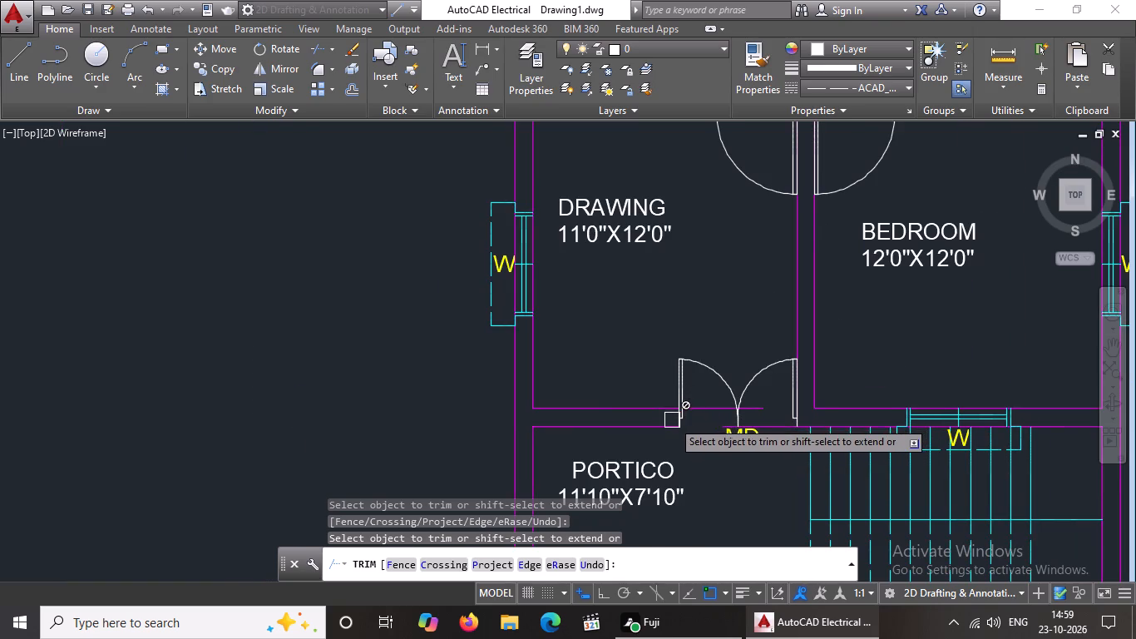
pyautogui.moveTo(672, 419); pyautogui.dragTo(591, 429, button='middle')
pyautogui.scroll(1, 629, 420)
pyautogui.click(607, 419)
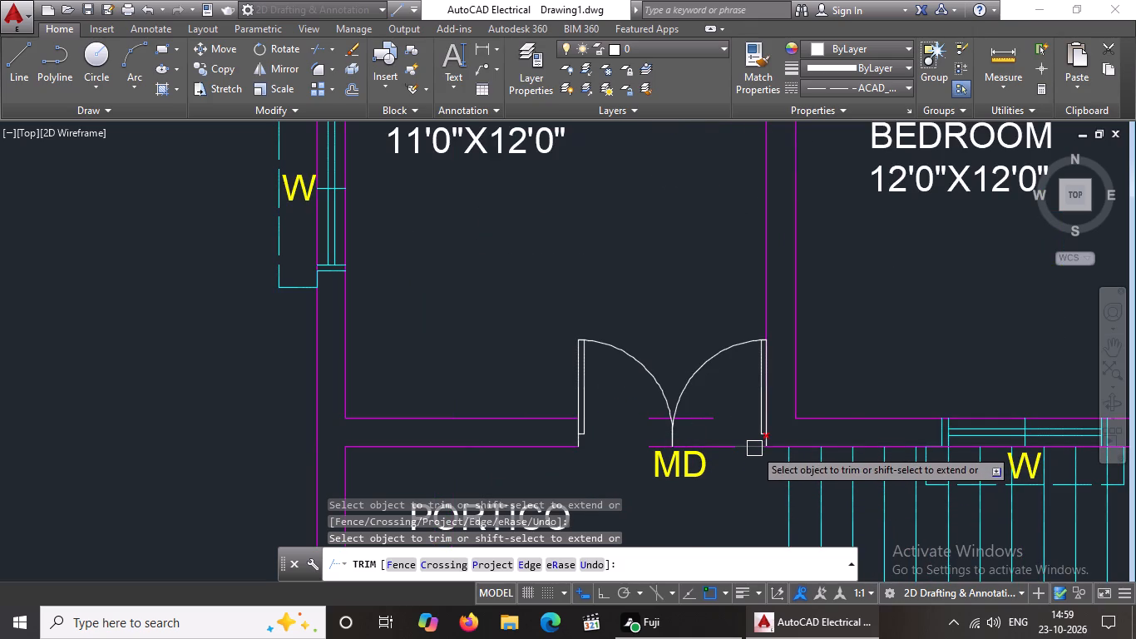
pyautogui.moveTo(754, 448); pyautogui.dragTo(744, 453)
pyautogui.press('Escape')
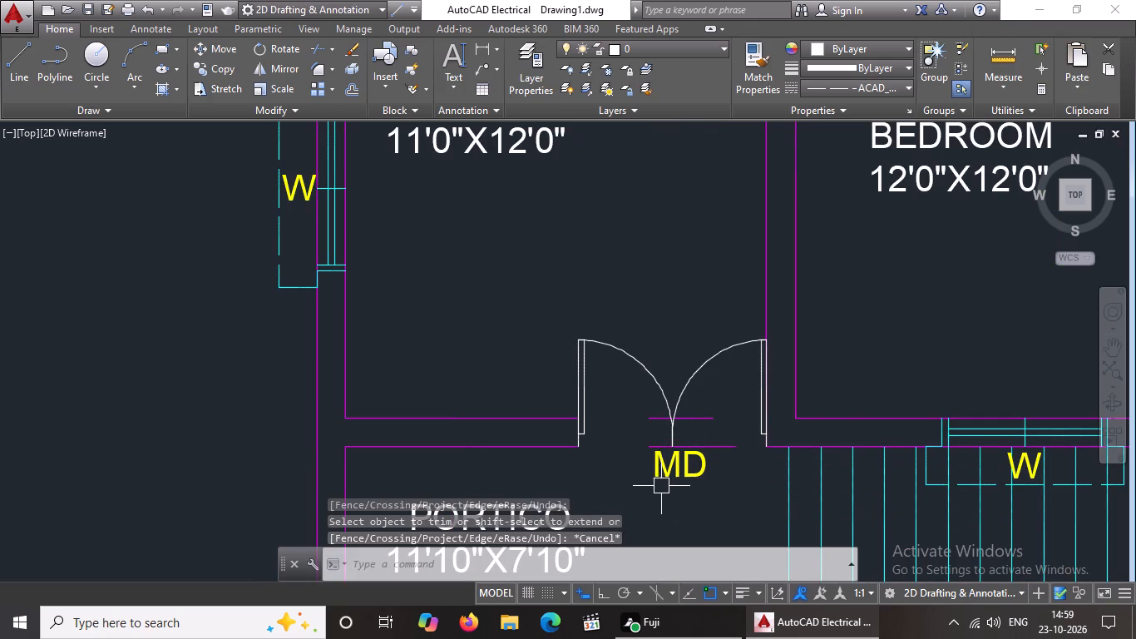
# Erase the four leftover inner and outer wall line pieces inside the MD double-door opening.
pyautogui.click(726, 443)
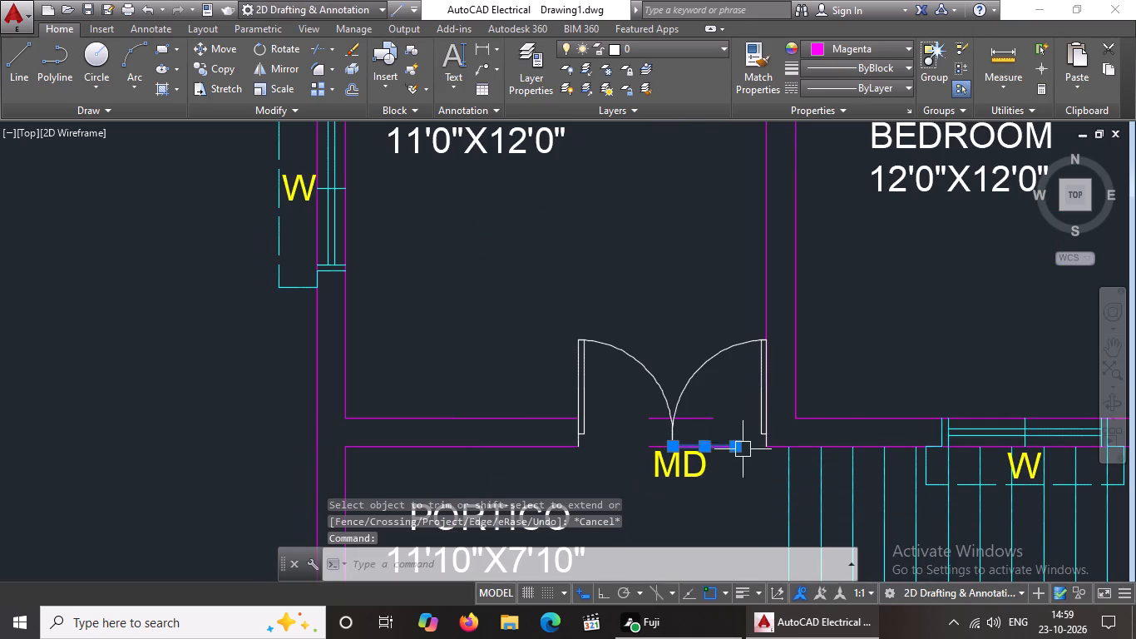
pyautogui.press('Delete')
pyautogui.click(705, 417)
pyautogui.press('Delete')
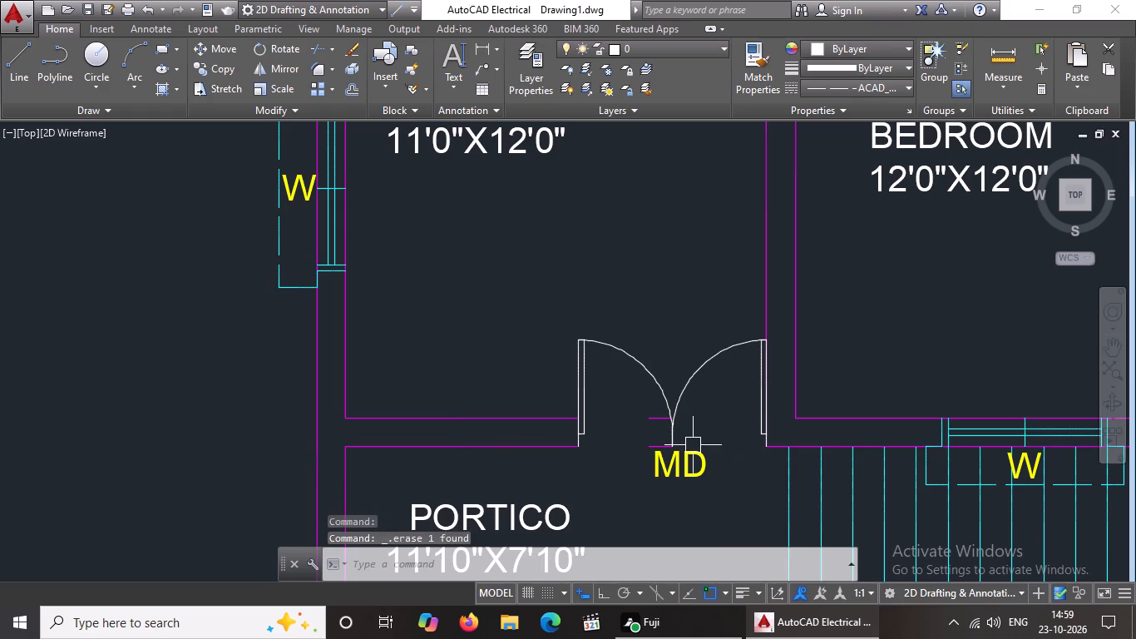
pyautogui.scroll(3, 620, 445)
pyautogui.click(754, 344)
pyautogui.press('Delete')
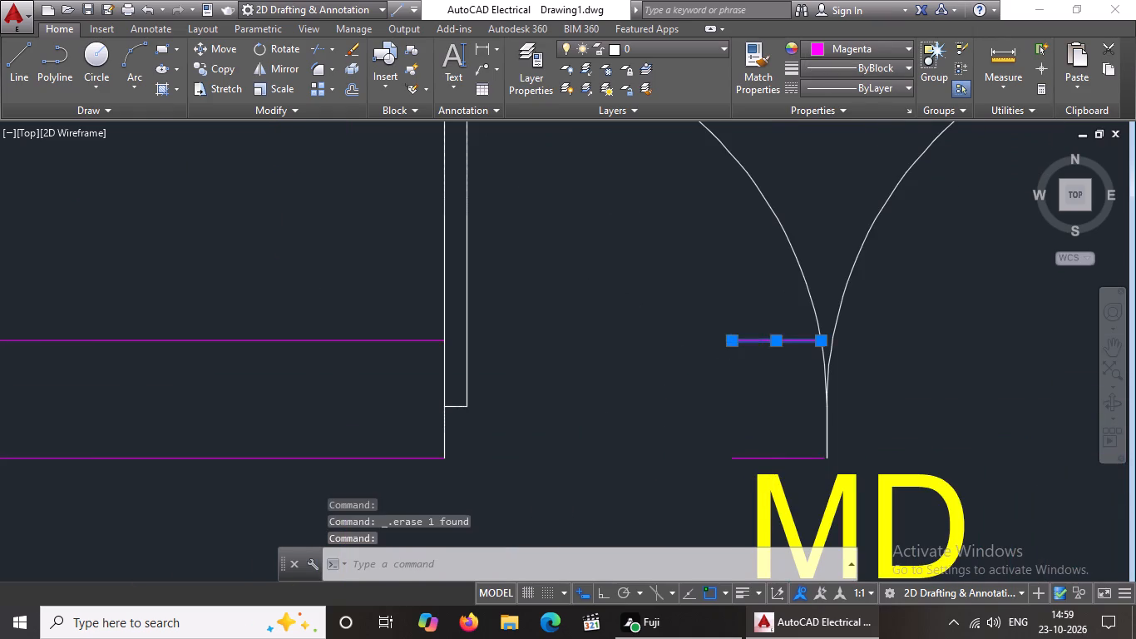
pyautogui.click(770, 454)
pyautogui.press('Delete')
pyautogui.scroll(-4, 772, 453)
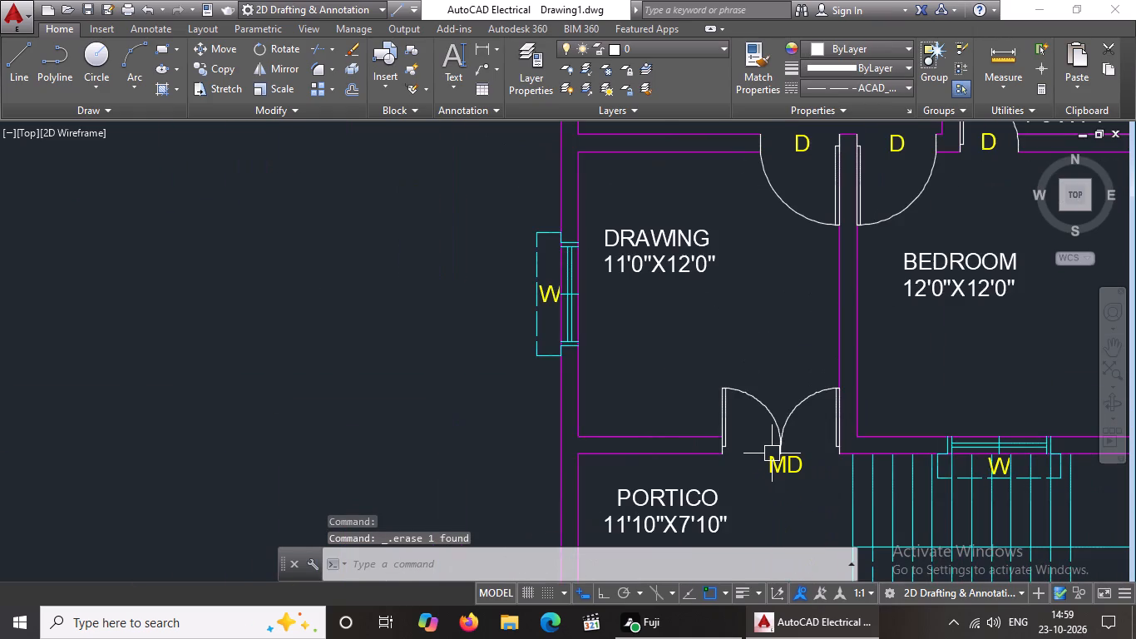
pyautogui.scroll(-3, 773, 452)
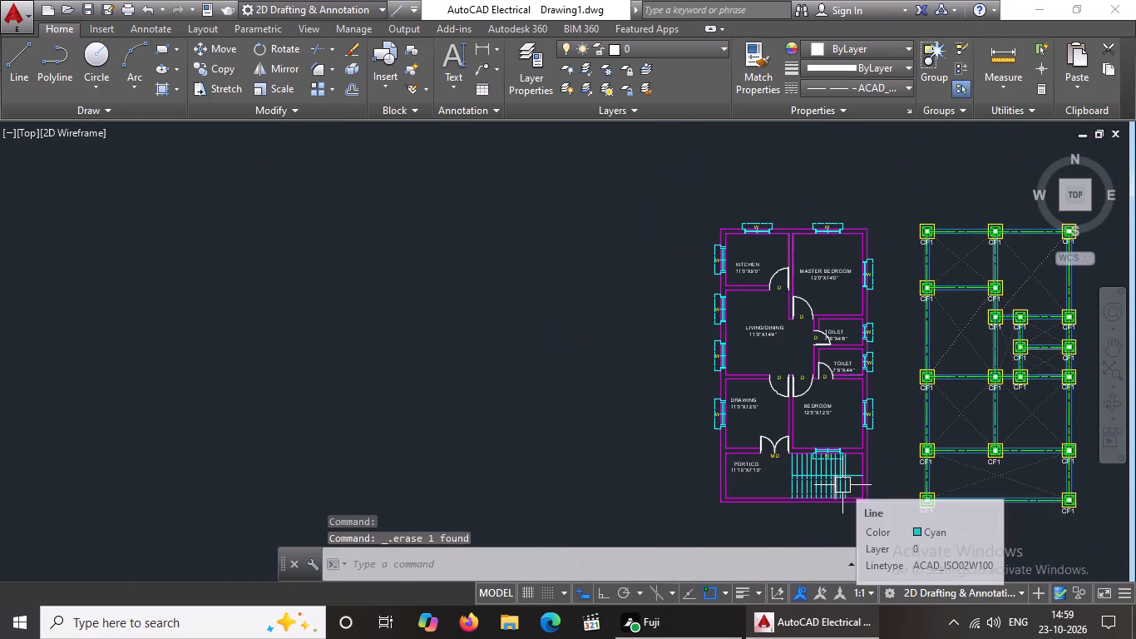
pyautogui.press('Escape')
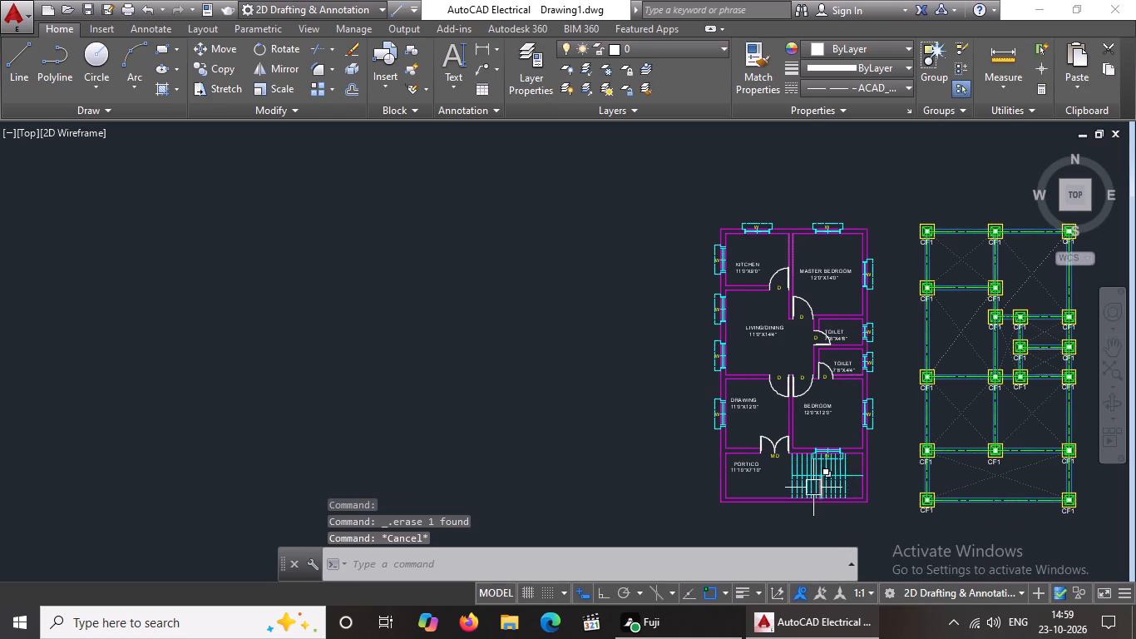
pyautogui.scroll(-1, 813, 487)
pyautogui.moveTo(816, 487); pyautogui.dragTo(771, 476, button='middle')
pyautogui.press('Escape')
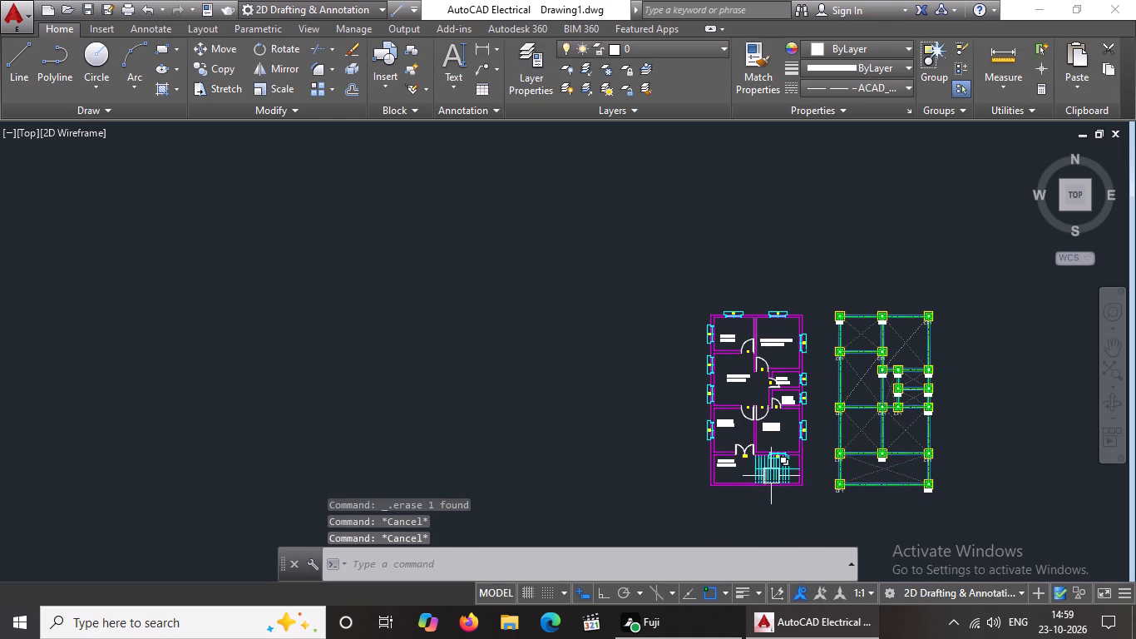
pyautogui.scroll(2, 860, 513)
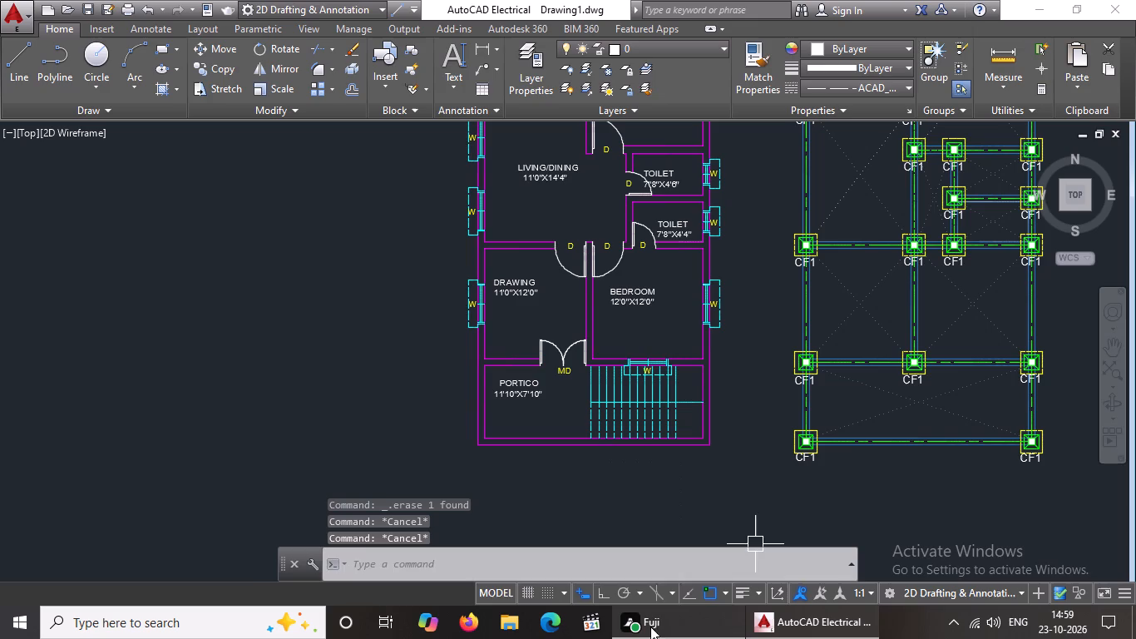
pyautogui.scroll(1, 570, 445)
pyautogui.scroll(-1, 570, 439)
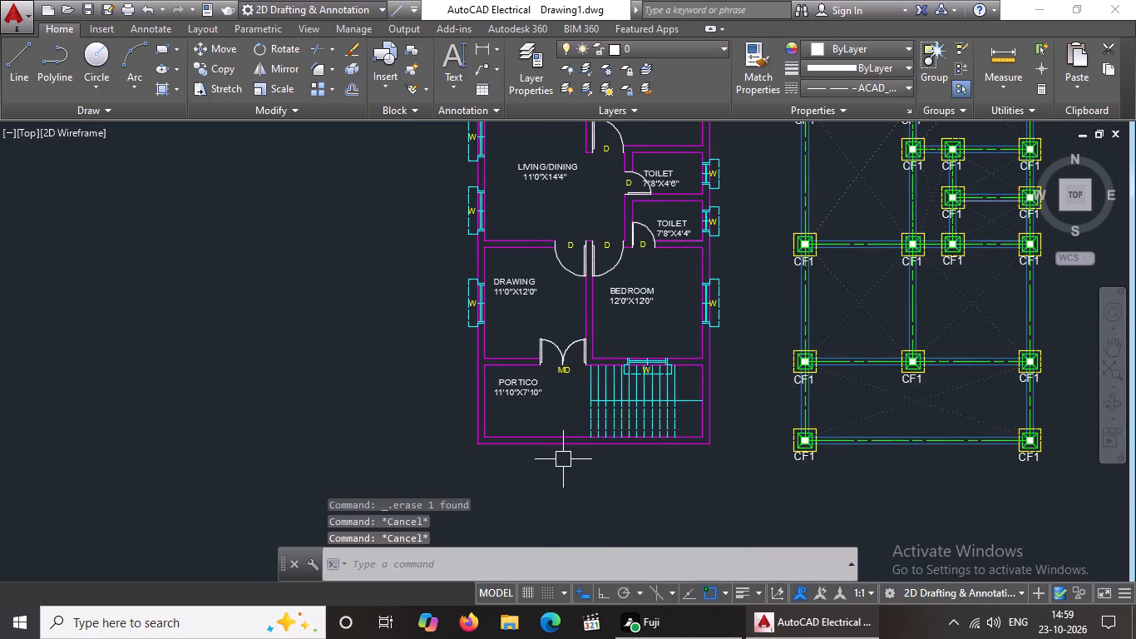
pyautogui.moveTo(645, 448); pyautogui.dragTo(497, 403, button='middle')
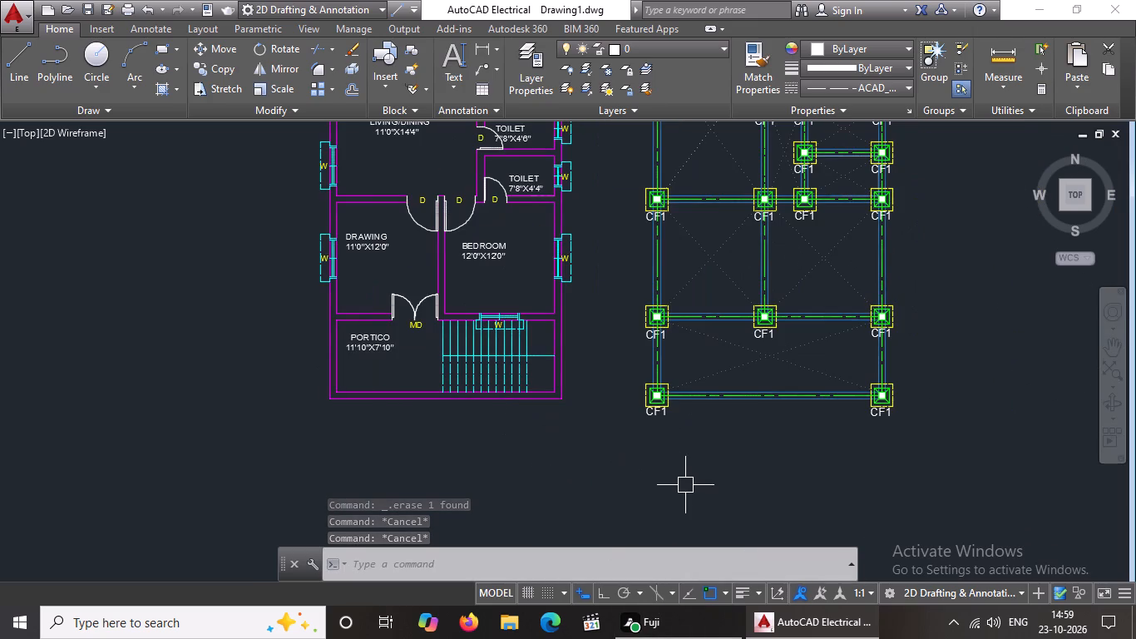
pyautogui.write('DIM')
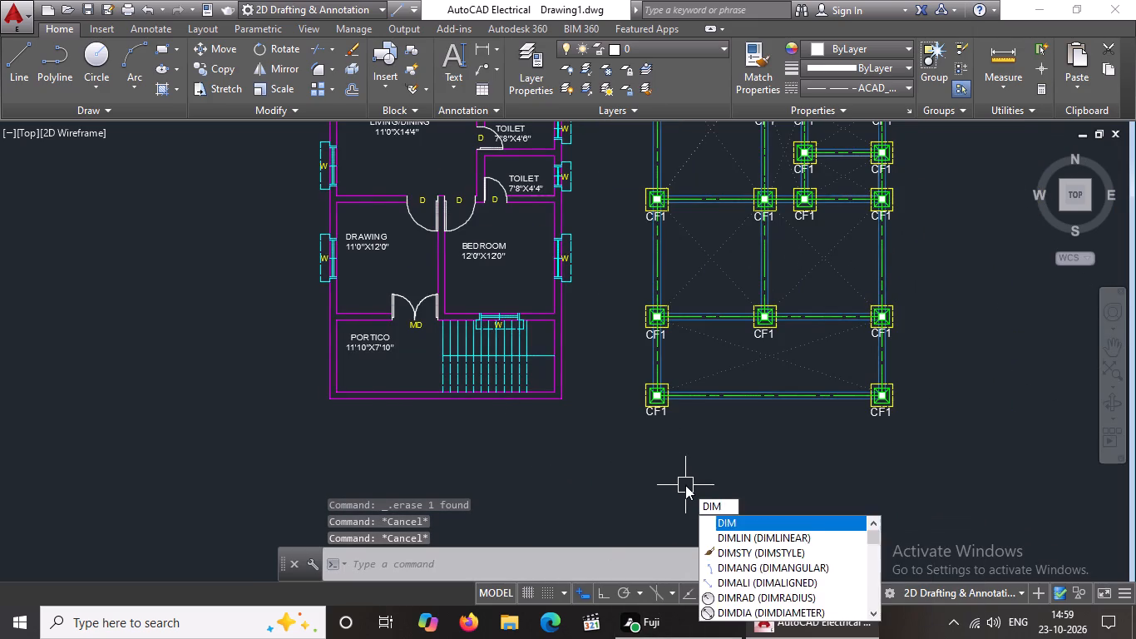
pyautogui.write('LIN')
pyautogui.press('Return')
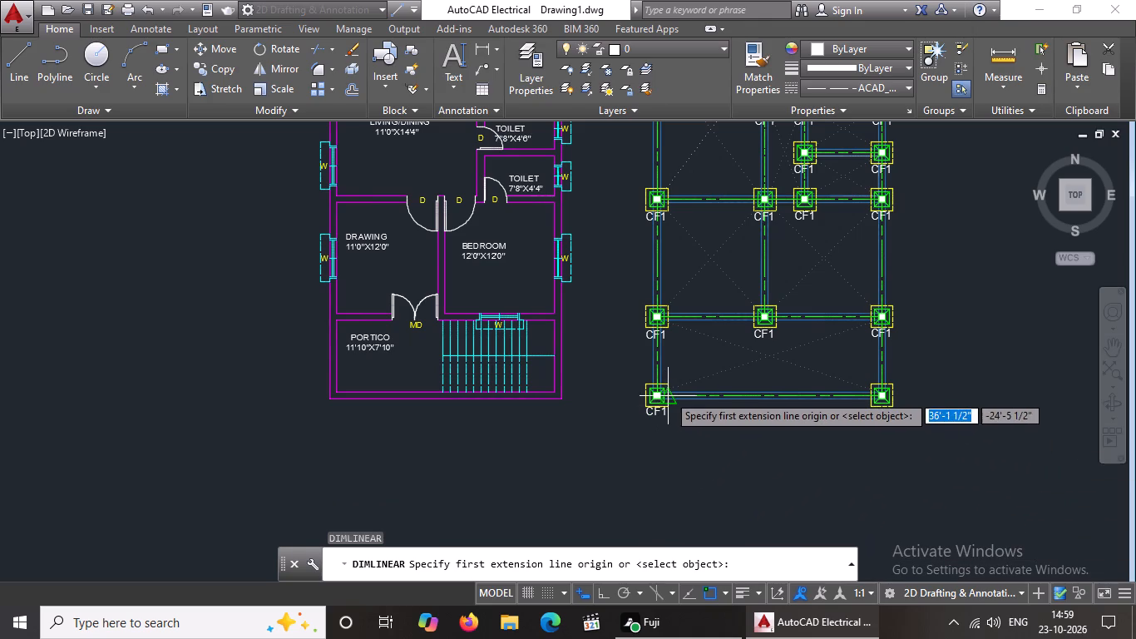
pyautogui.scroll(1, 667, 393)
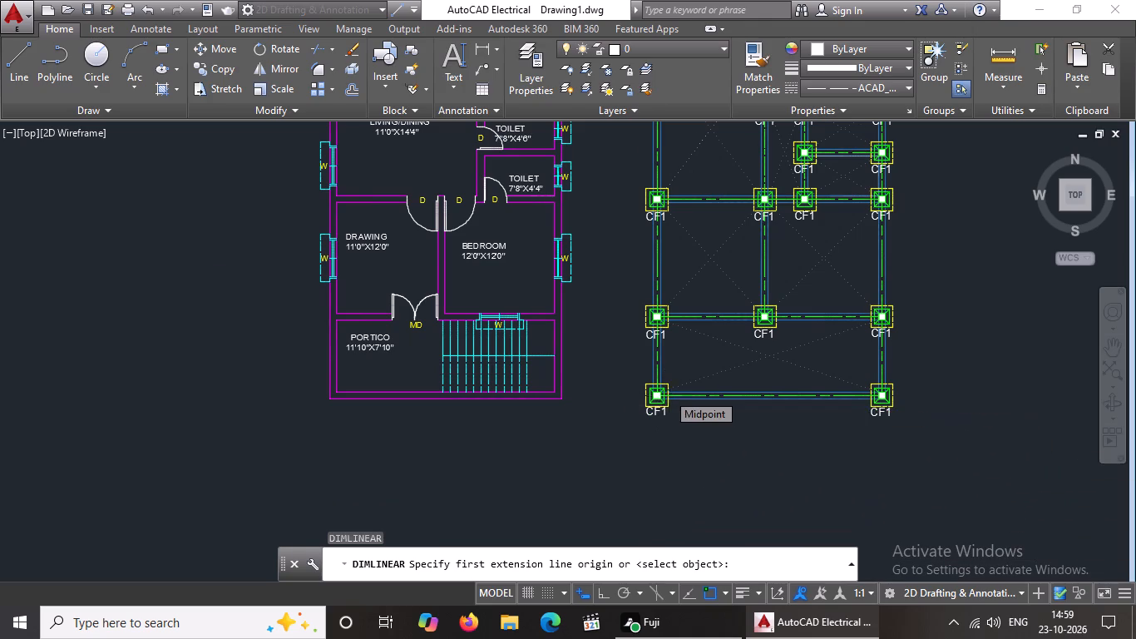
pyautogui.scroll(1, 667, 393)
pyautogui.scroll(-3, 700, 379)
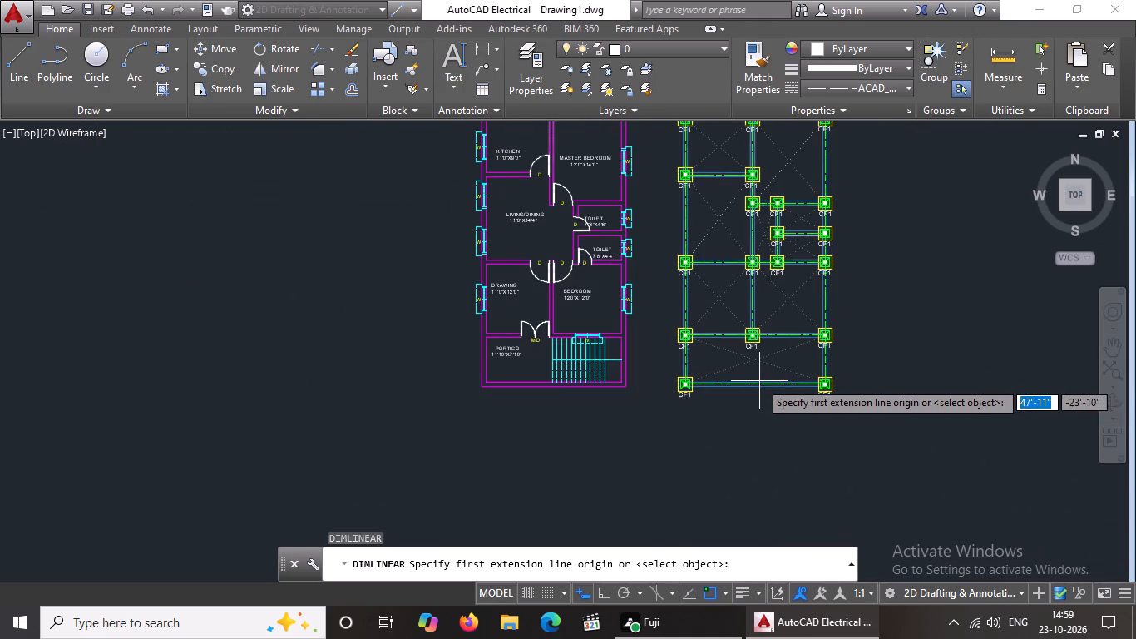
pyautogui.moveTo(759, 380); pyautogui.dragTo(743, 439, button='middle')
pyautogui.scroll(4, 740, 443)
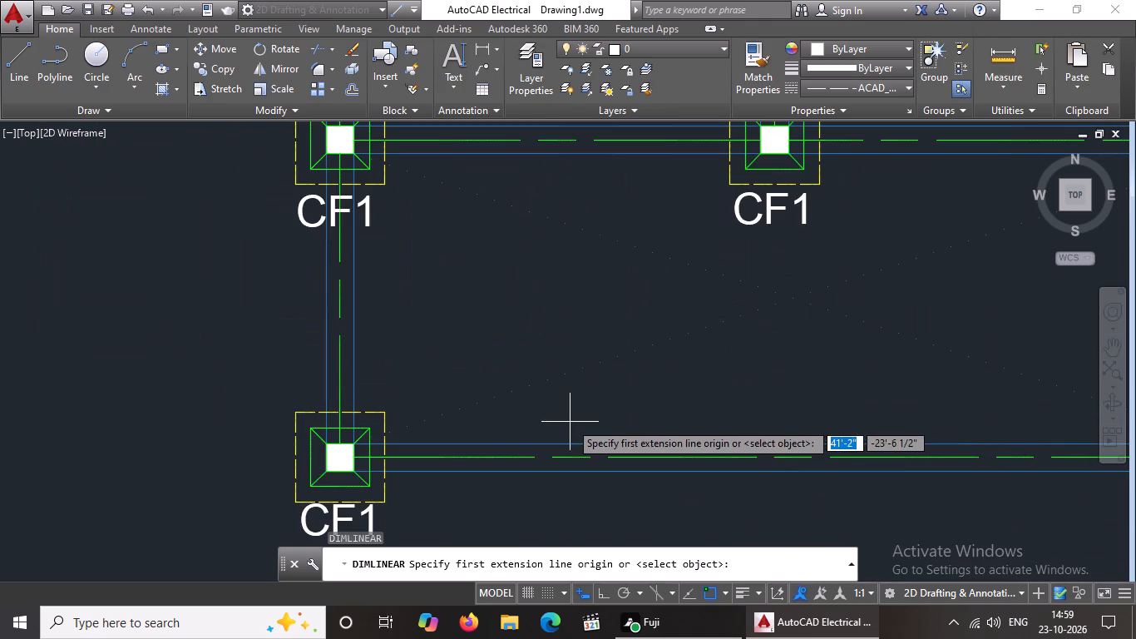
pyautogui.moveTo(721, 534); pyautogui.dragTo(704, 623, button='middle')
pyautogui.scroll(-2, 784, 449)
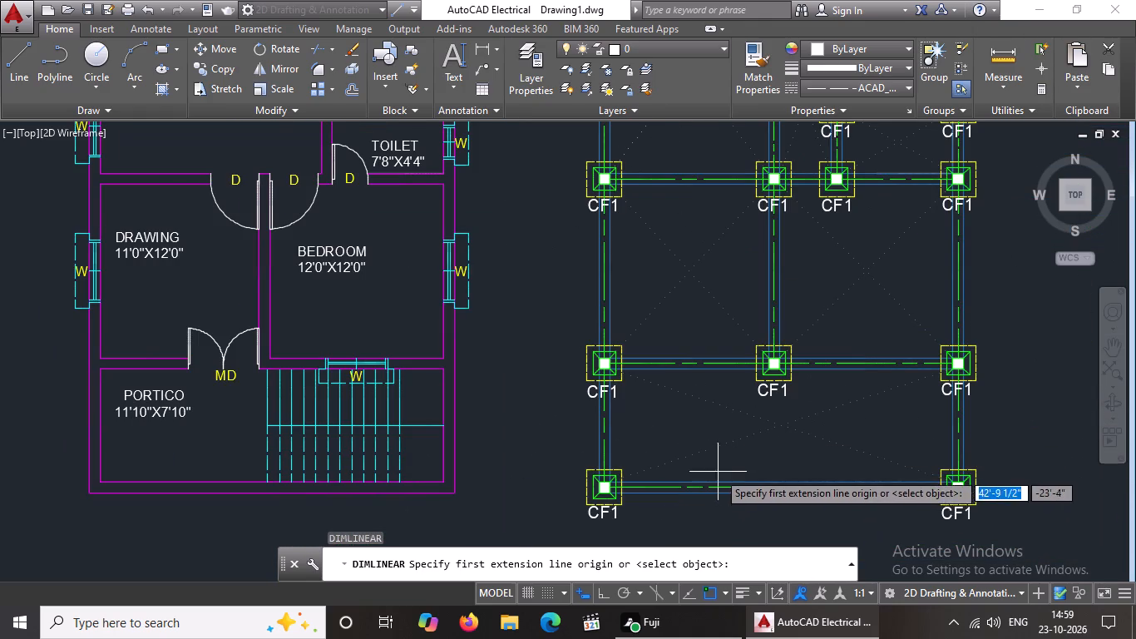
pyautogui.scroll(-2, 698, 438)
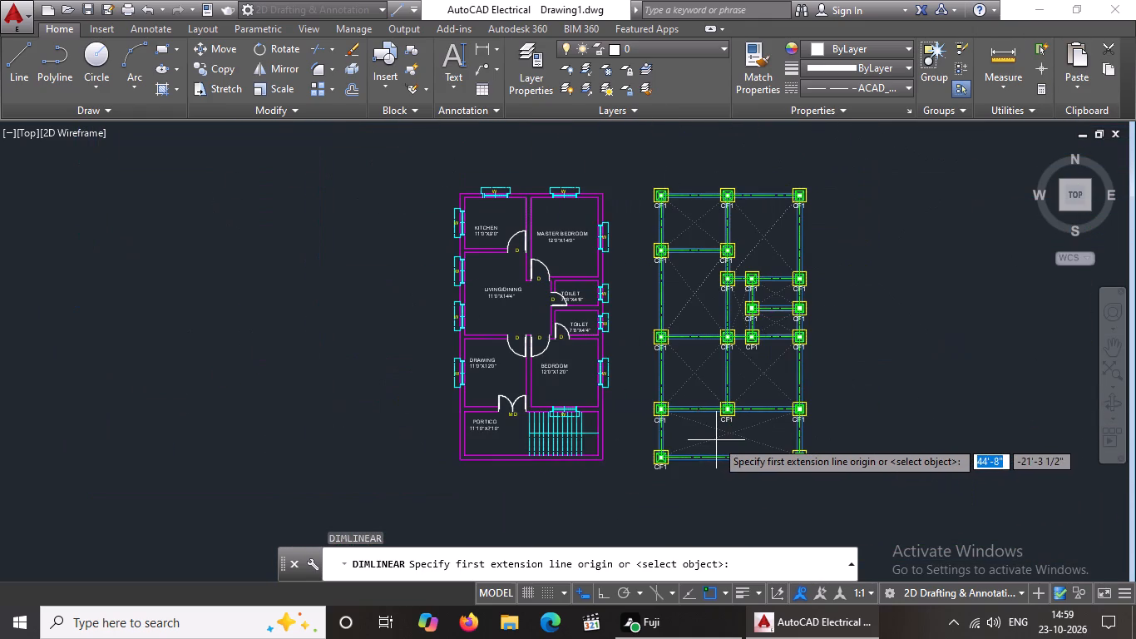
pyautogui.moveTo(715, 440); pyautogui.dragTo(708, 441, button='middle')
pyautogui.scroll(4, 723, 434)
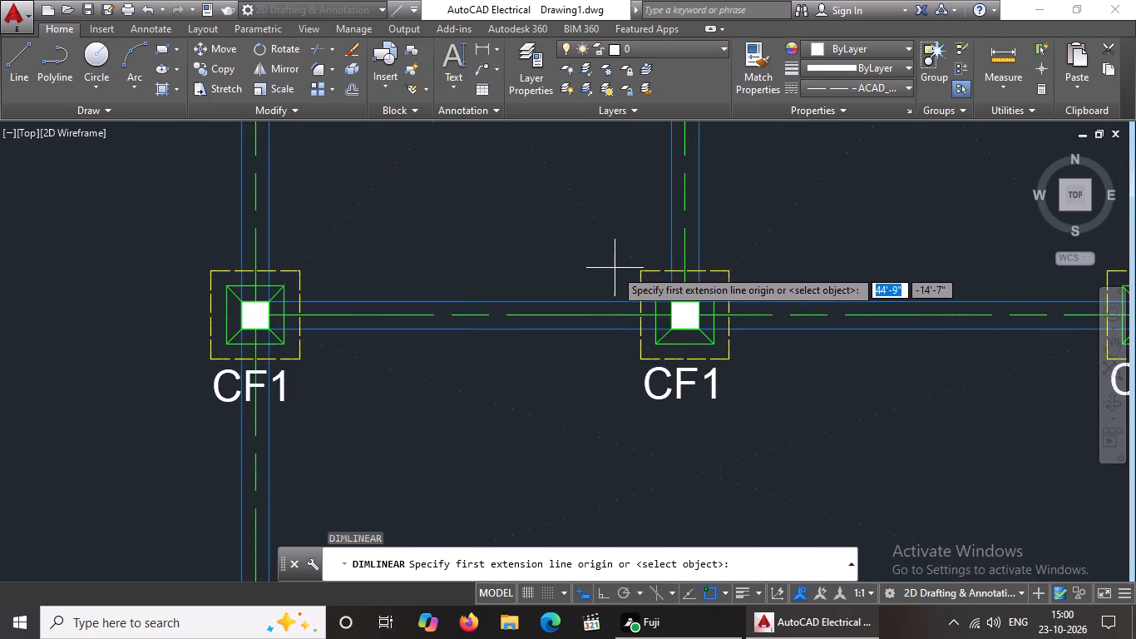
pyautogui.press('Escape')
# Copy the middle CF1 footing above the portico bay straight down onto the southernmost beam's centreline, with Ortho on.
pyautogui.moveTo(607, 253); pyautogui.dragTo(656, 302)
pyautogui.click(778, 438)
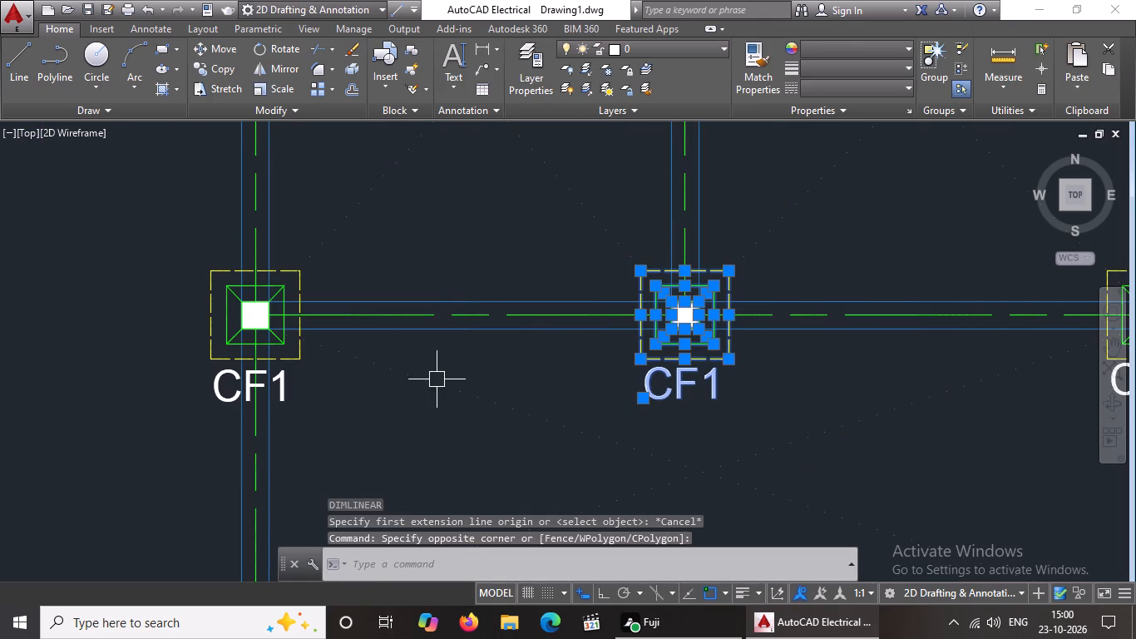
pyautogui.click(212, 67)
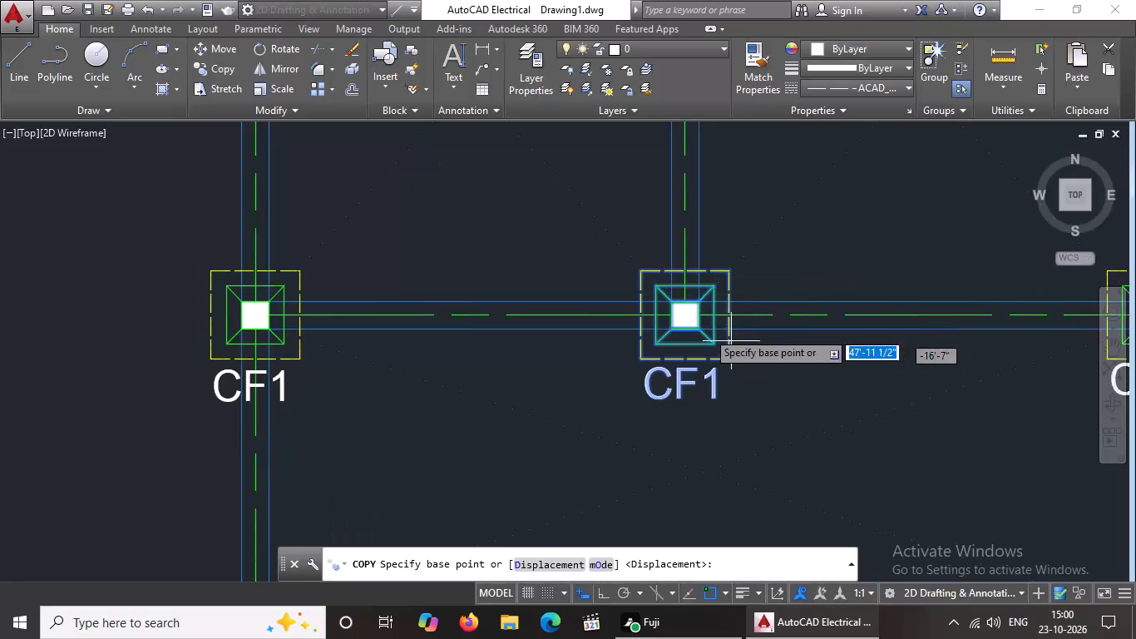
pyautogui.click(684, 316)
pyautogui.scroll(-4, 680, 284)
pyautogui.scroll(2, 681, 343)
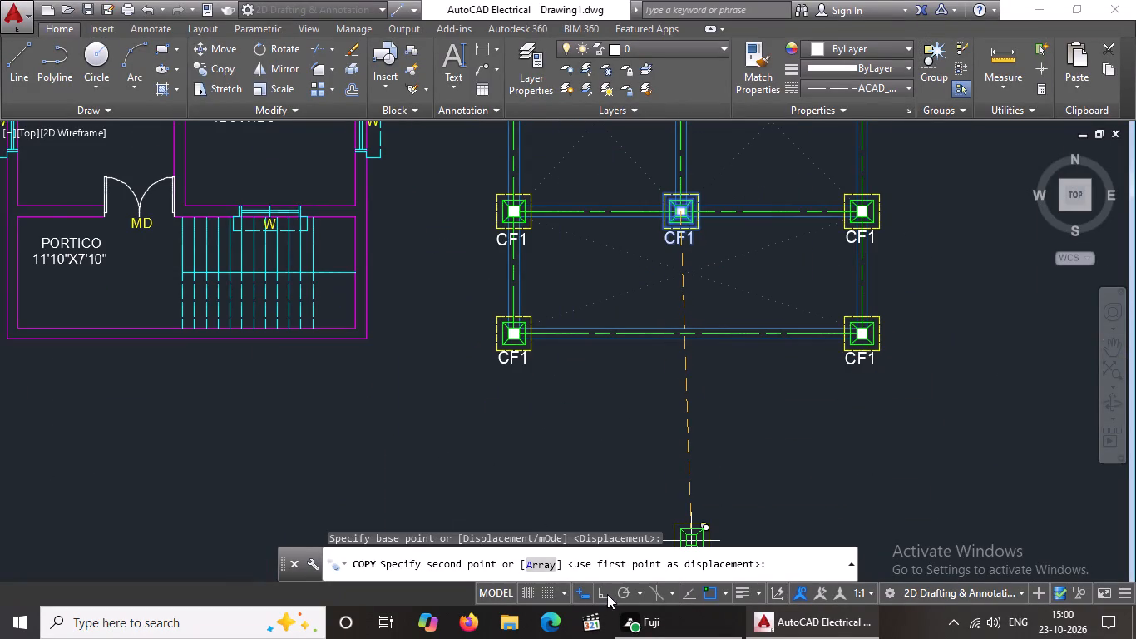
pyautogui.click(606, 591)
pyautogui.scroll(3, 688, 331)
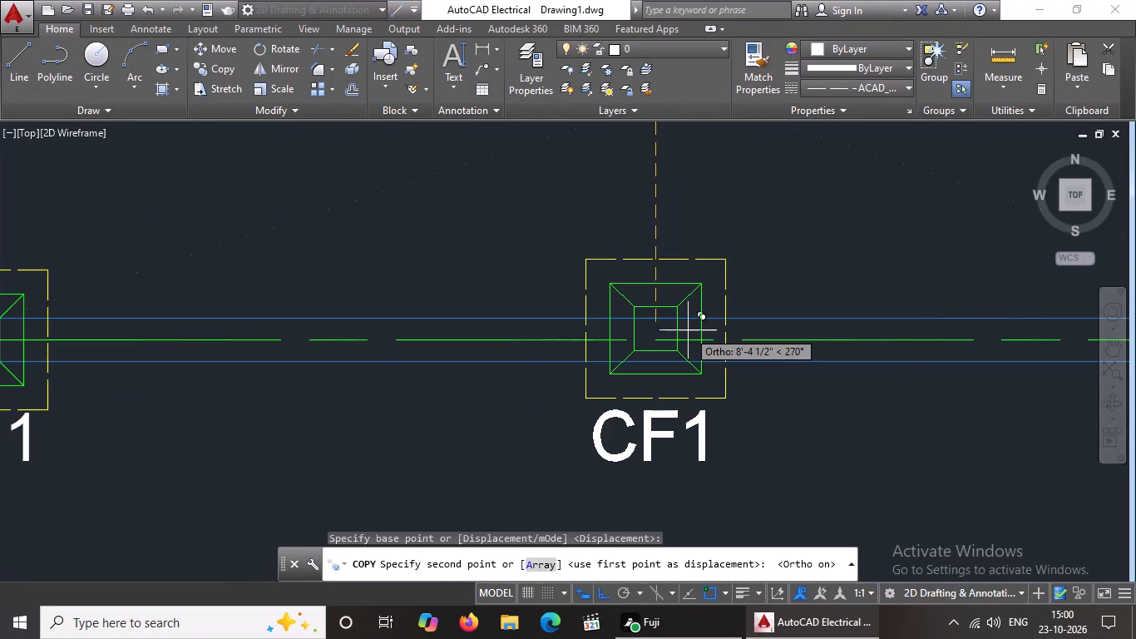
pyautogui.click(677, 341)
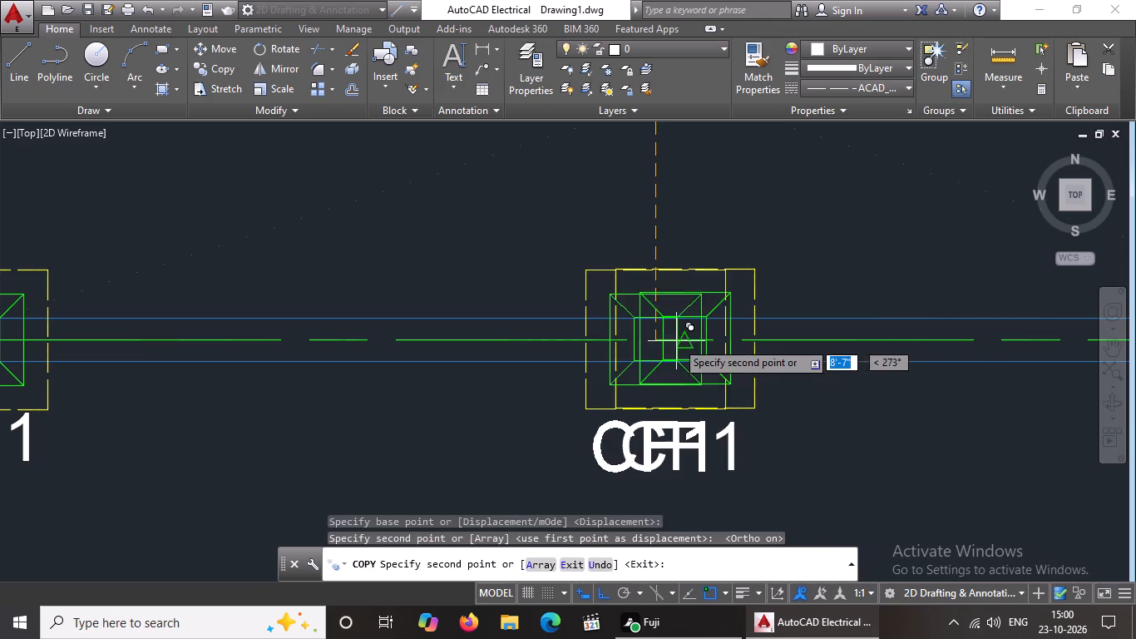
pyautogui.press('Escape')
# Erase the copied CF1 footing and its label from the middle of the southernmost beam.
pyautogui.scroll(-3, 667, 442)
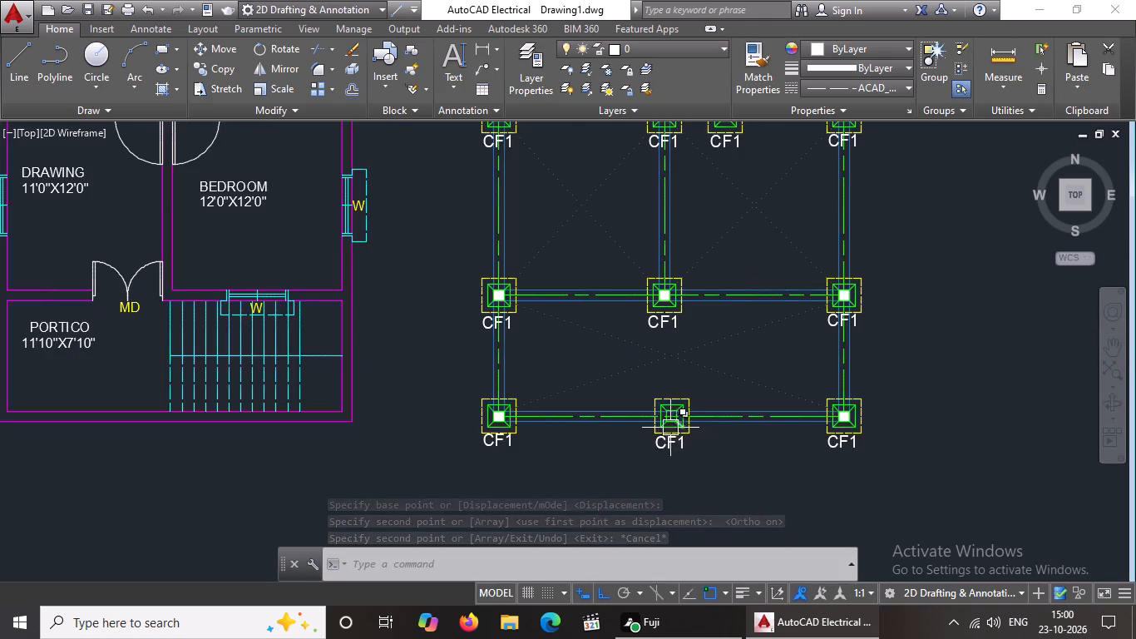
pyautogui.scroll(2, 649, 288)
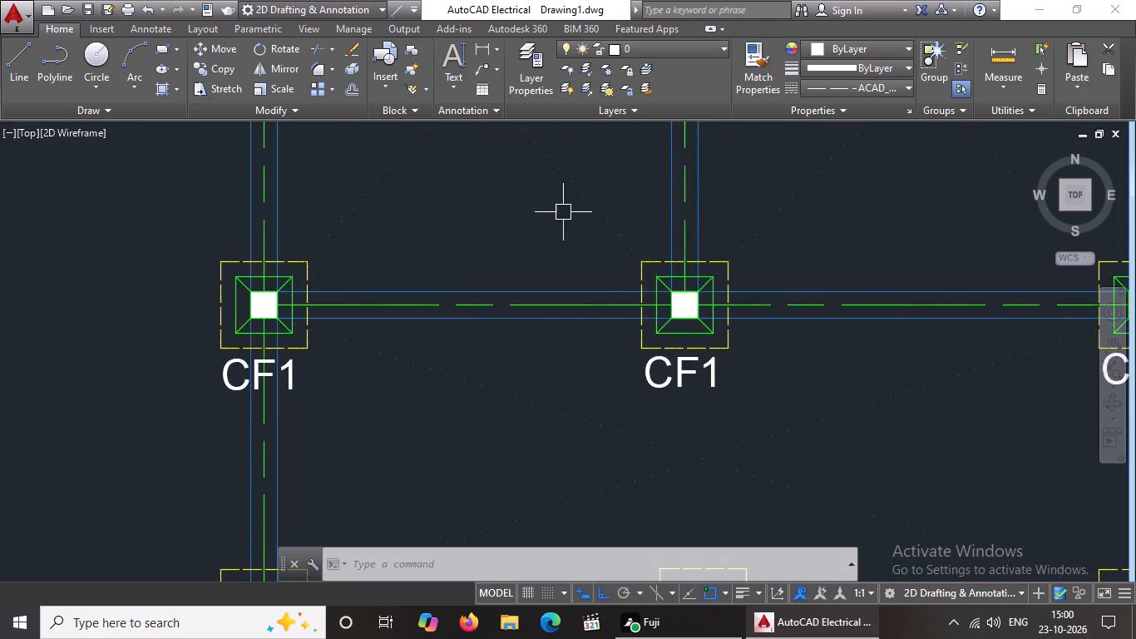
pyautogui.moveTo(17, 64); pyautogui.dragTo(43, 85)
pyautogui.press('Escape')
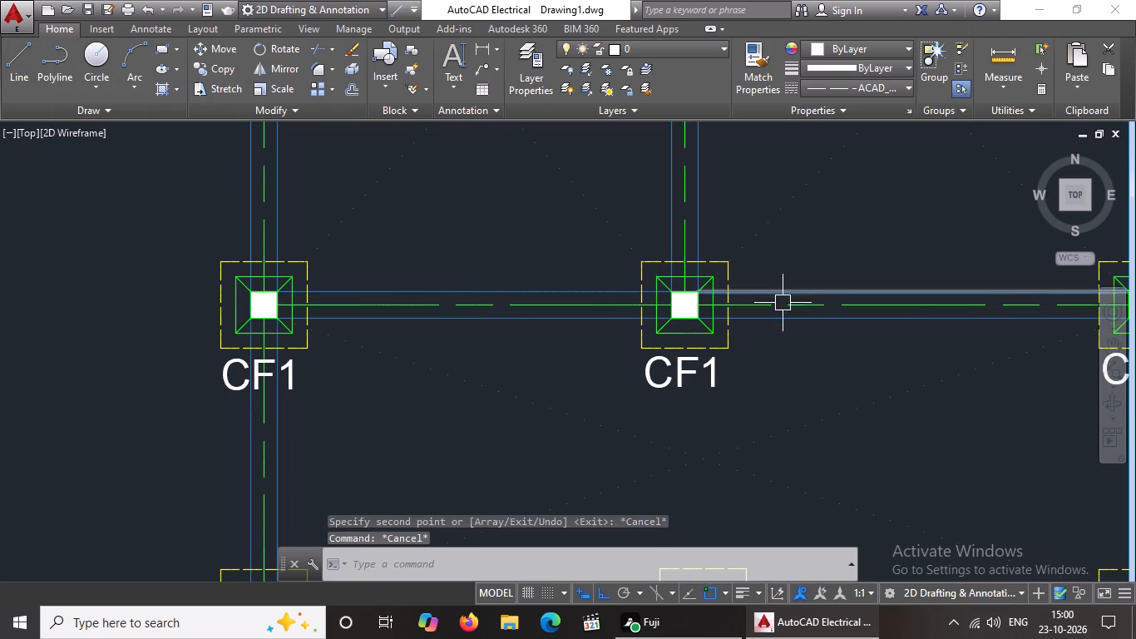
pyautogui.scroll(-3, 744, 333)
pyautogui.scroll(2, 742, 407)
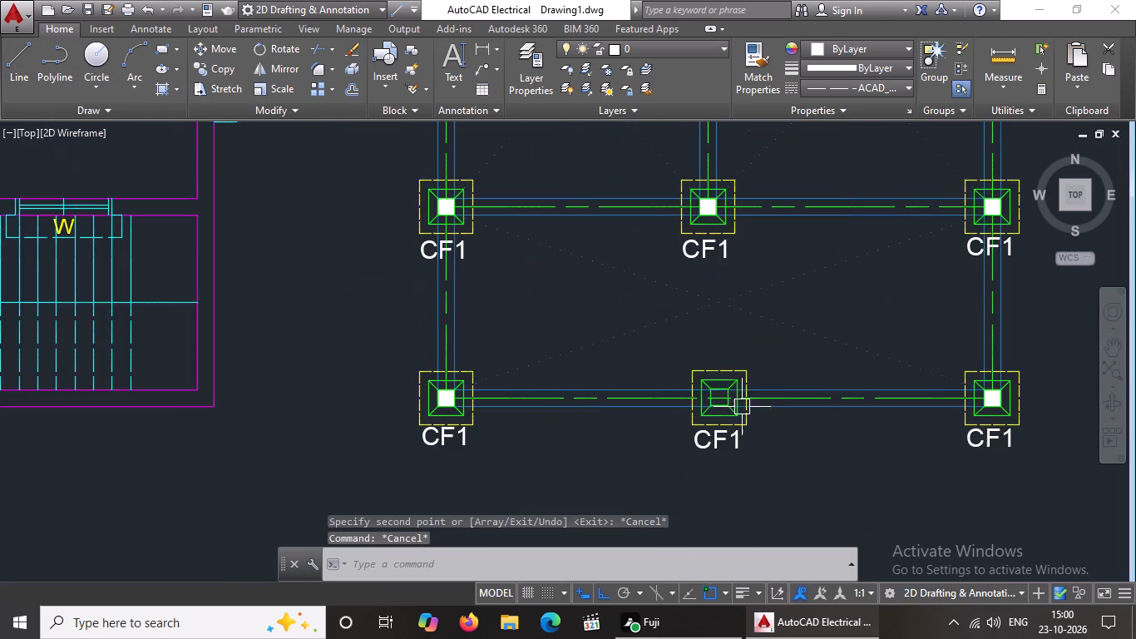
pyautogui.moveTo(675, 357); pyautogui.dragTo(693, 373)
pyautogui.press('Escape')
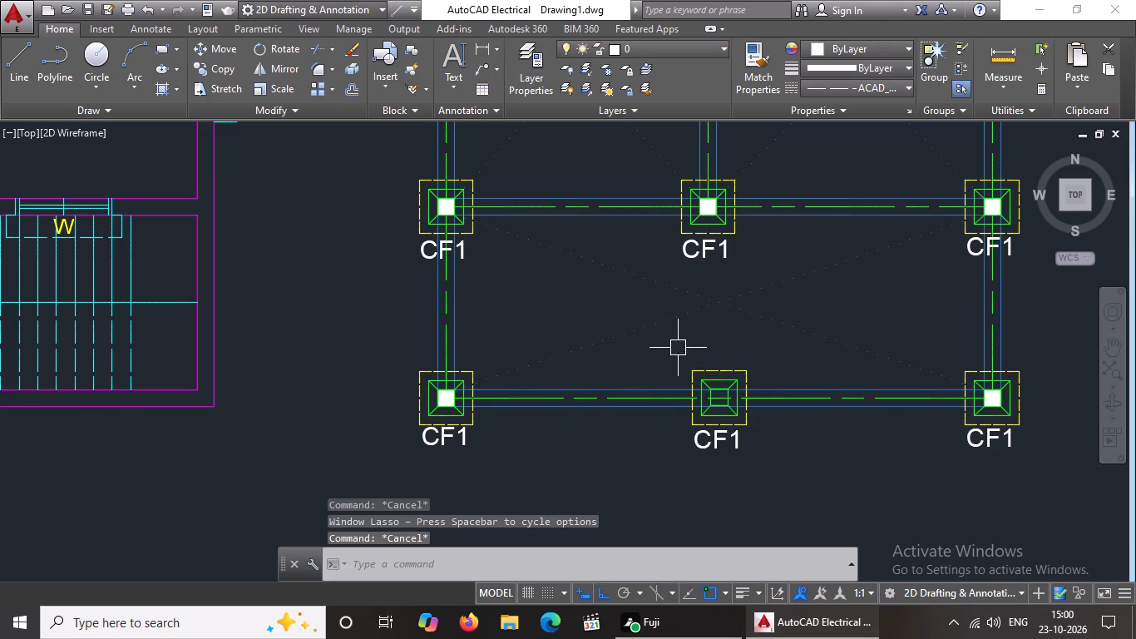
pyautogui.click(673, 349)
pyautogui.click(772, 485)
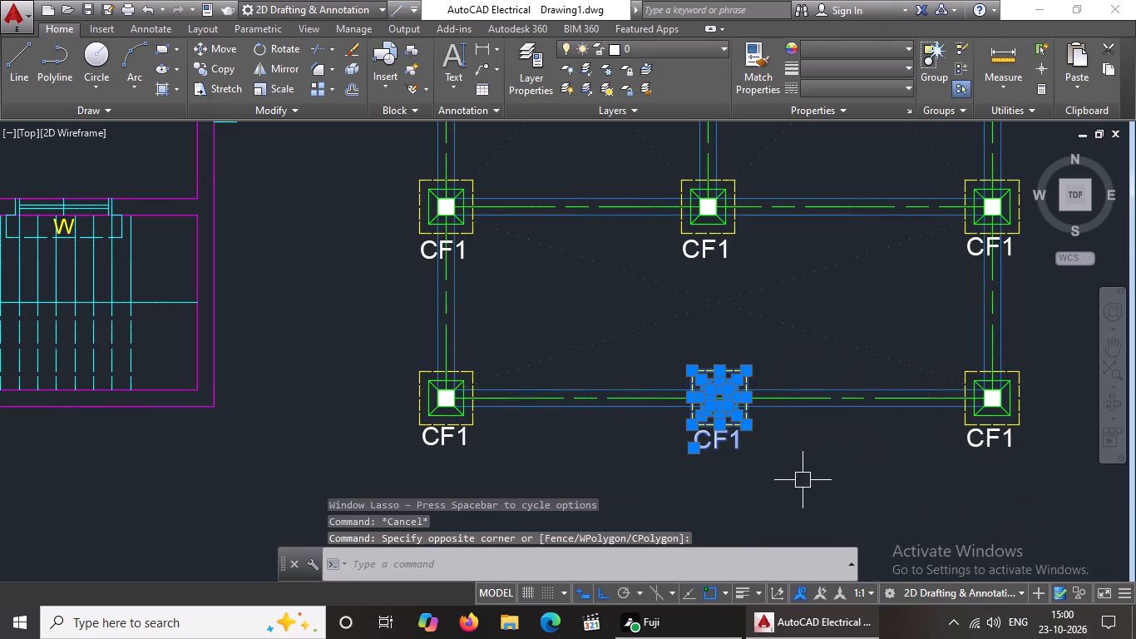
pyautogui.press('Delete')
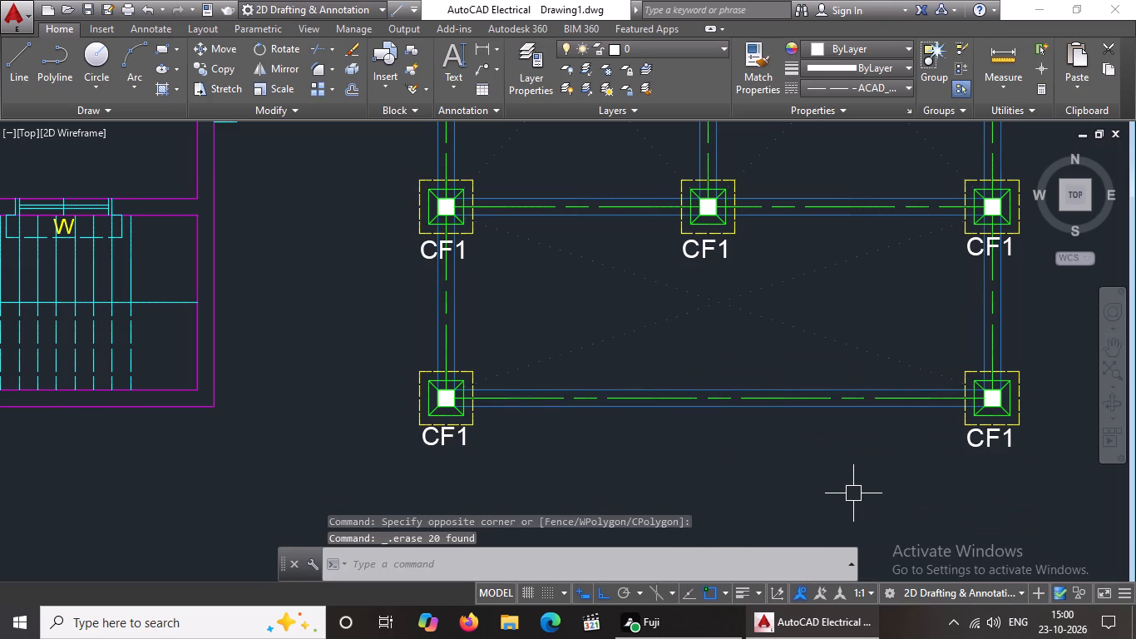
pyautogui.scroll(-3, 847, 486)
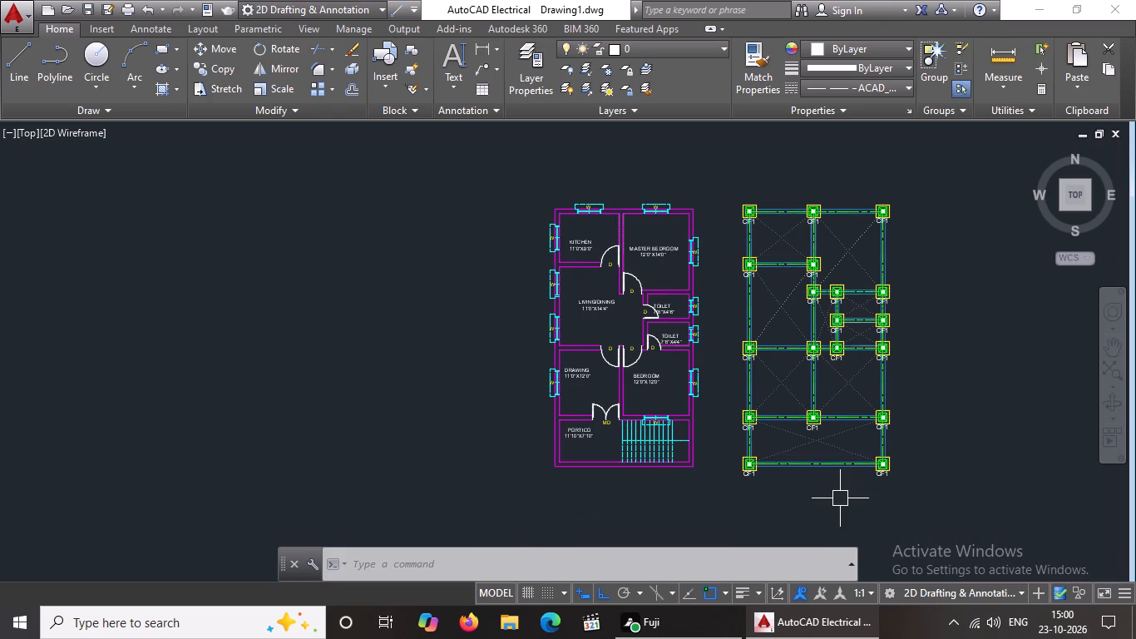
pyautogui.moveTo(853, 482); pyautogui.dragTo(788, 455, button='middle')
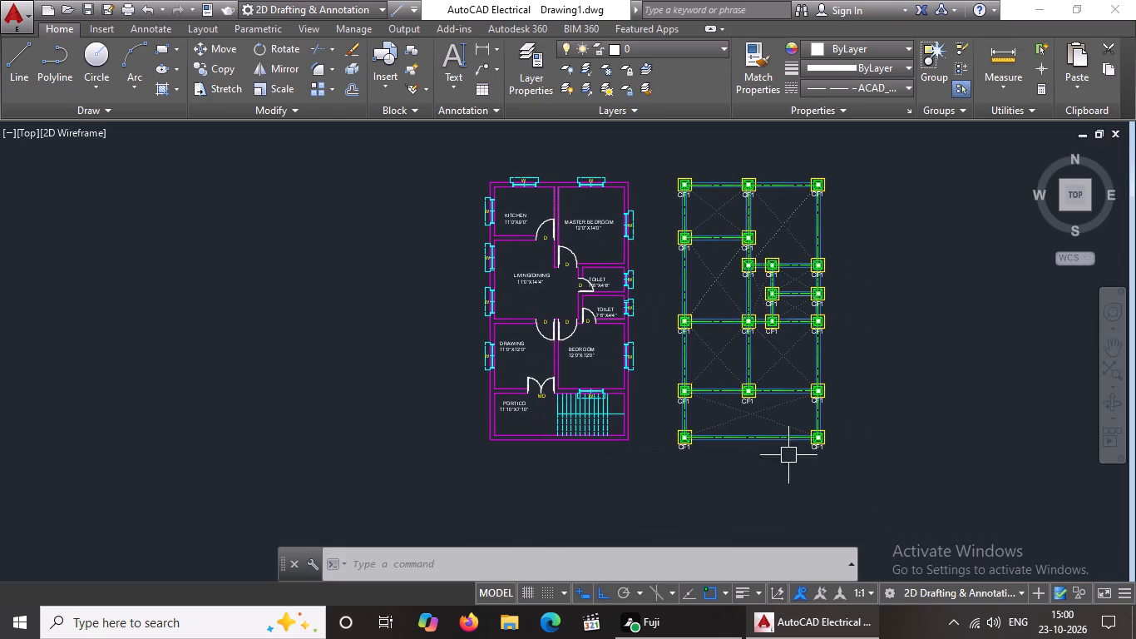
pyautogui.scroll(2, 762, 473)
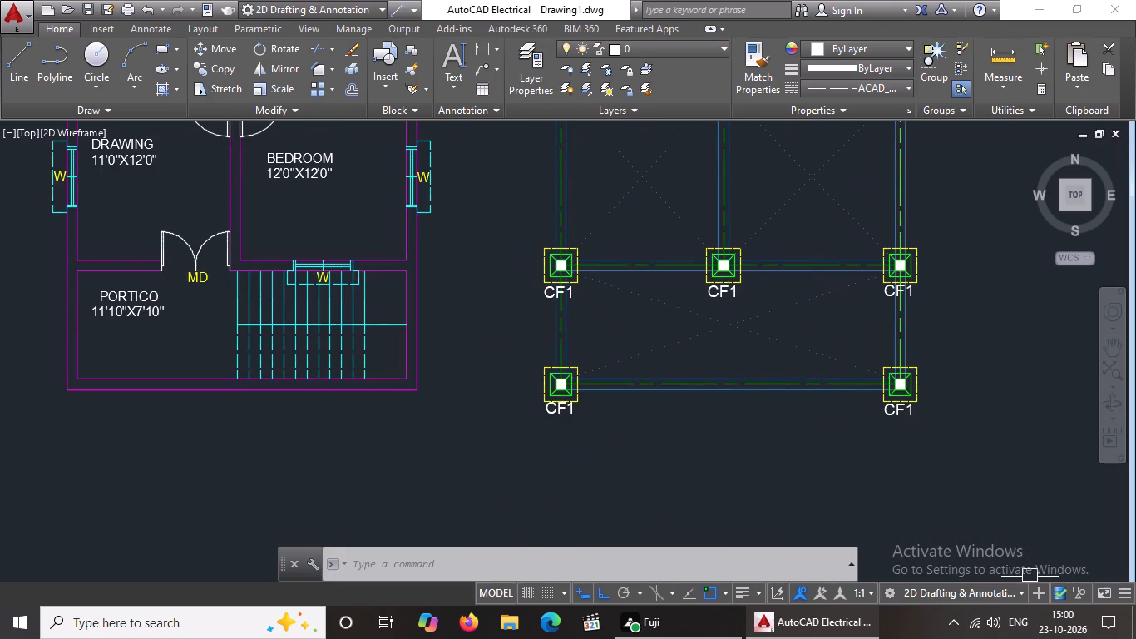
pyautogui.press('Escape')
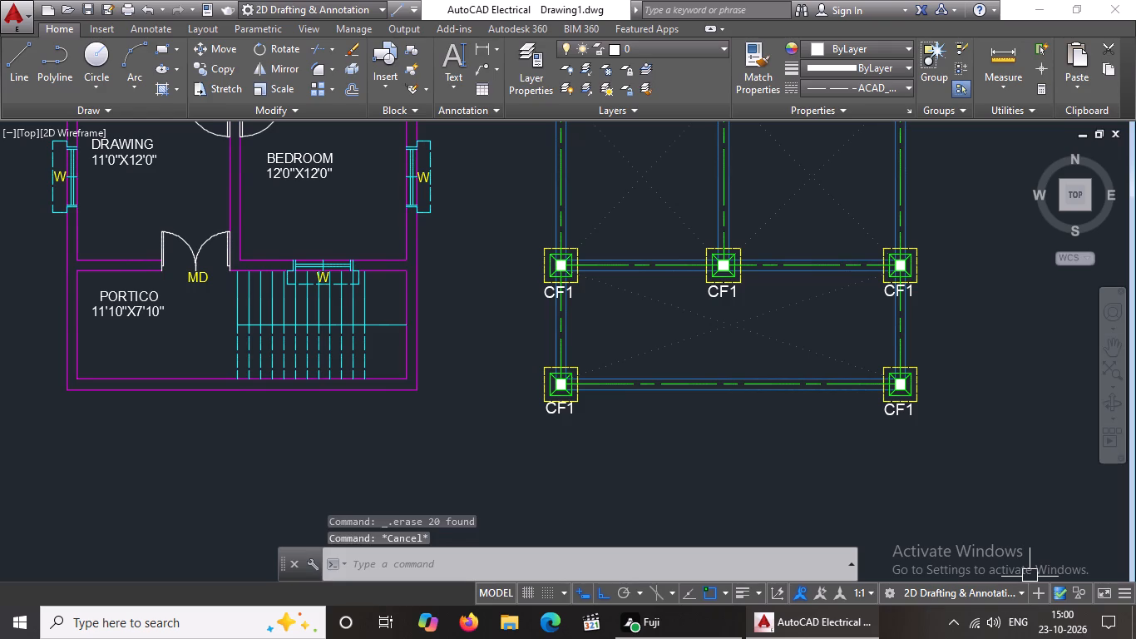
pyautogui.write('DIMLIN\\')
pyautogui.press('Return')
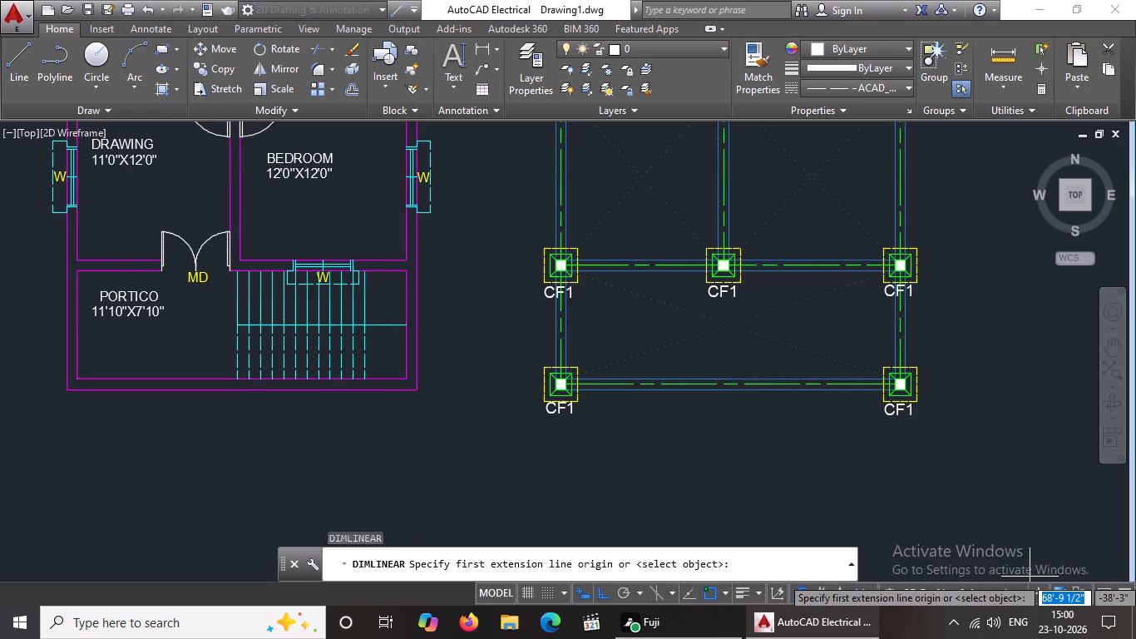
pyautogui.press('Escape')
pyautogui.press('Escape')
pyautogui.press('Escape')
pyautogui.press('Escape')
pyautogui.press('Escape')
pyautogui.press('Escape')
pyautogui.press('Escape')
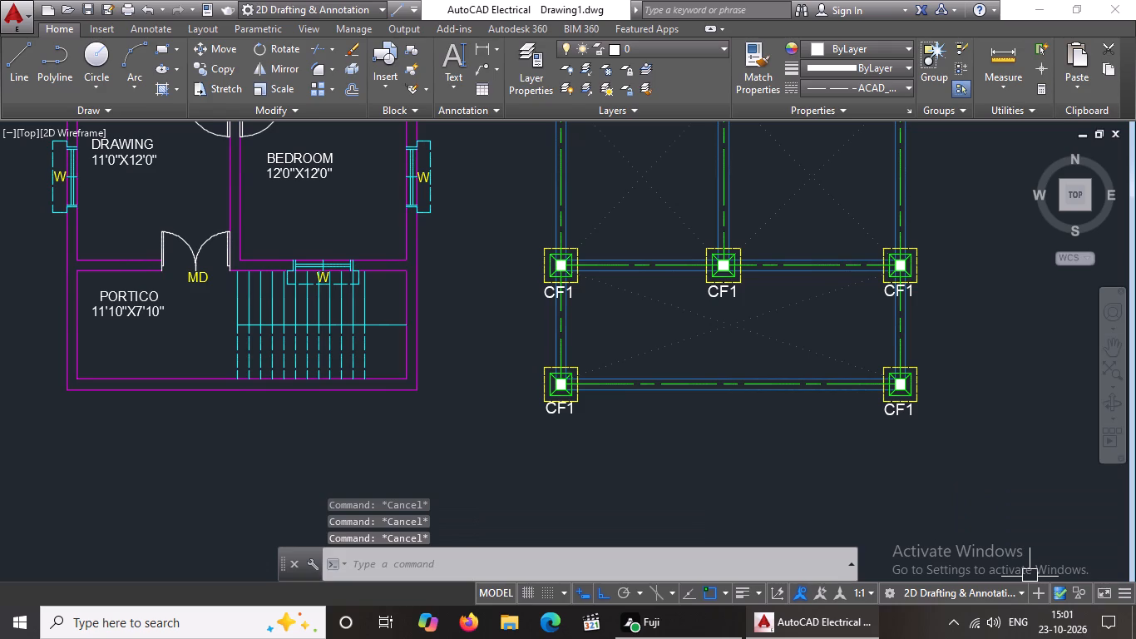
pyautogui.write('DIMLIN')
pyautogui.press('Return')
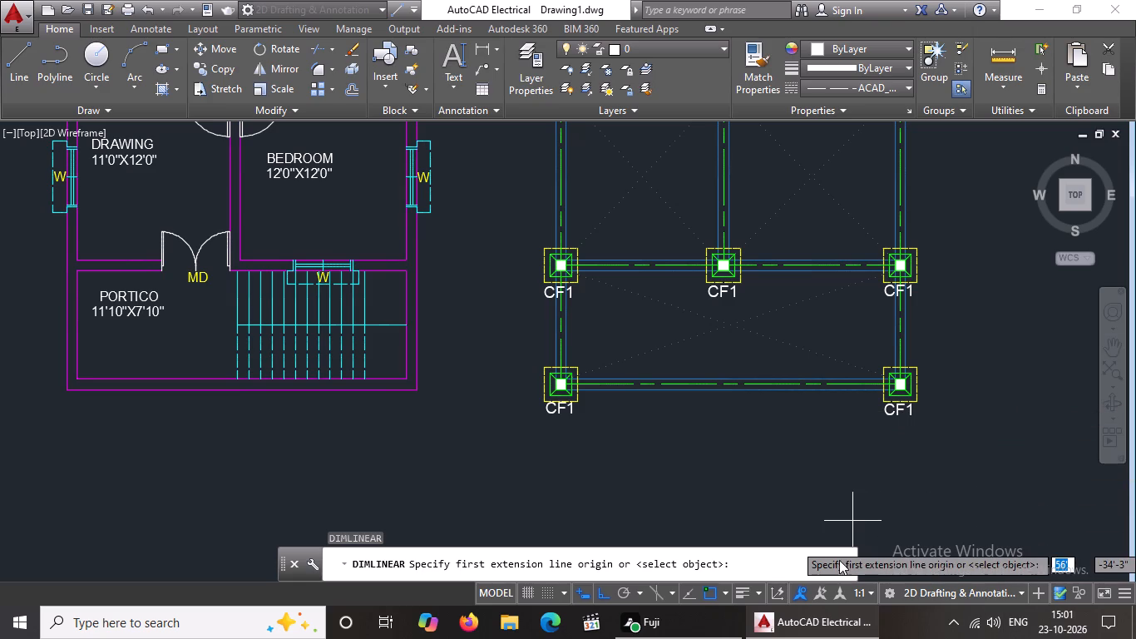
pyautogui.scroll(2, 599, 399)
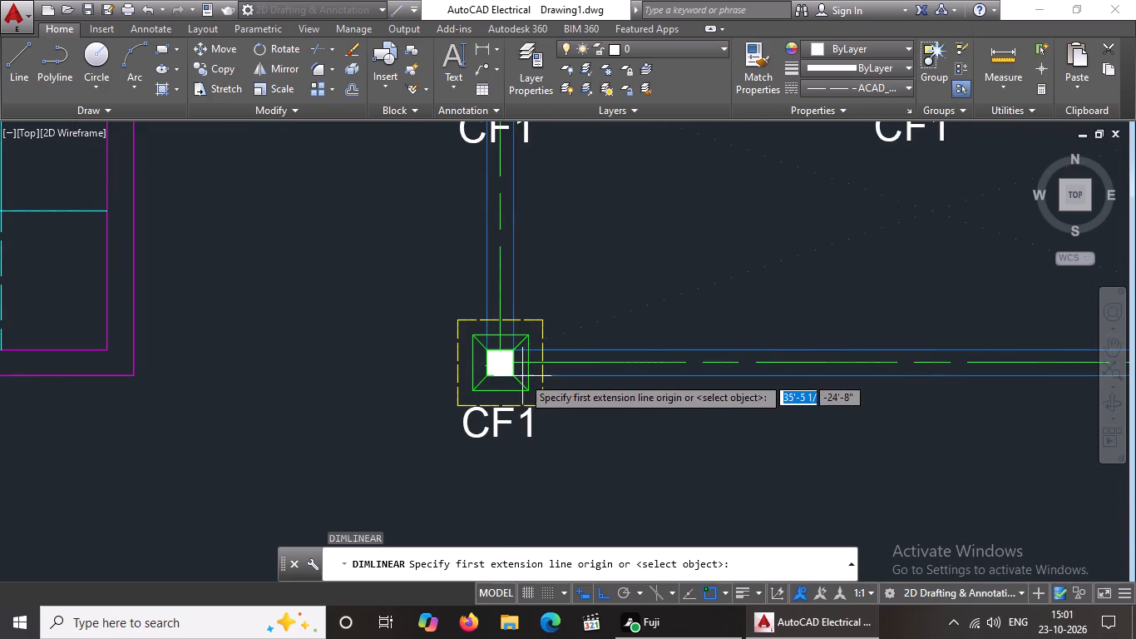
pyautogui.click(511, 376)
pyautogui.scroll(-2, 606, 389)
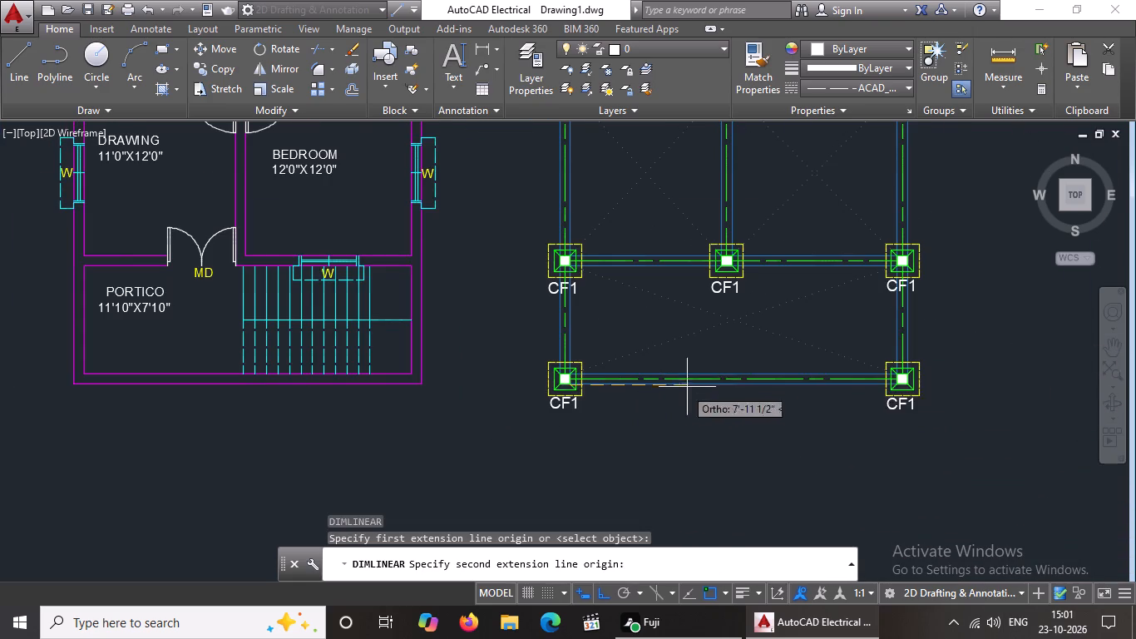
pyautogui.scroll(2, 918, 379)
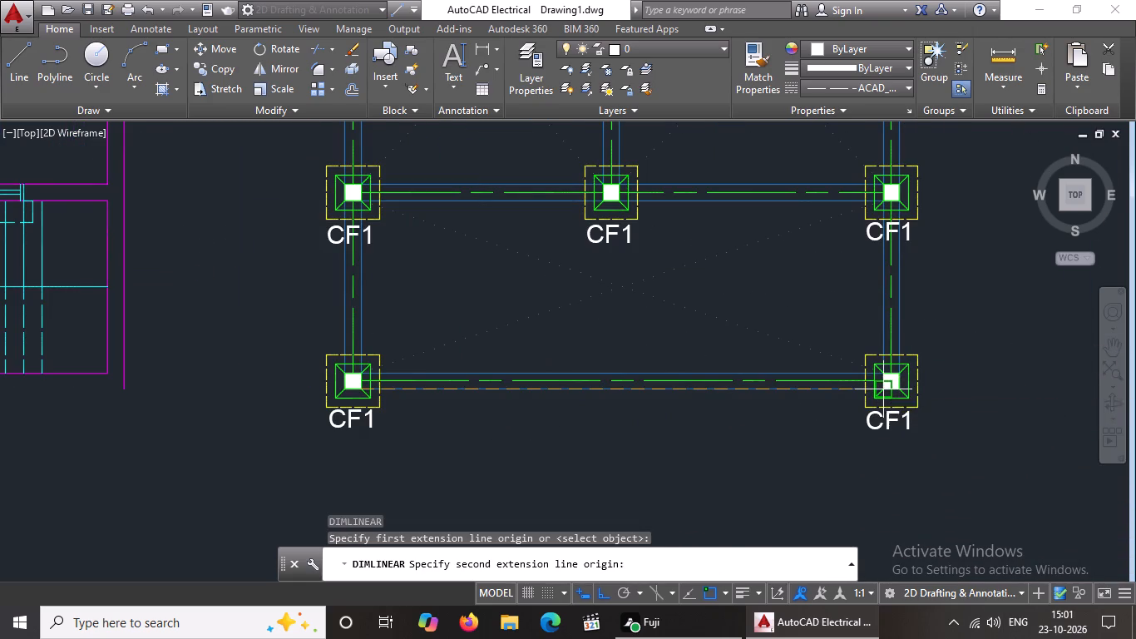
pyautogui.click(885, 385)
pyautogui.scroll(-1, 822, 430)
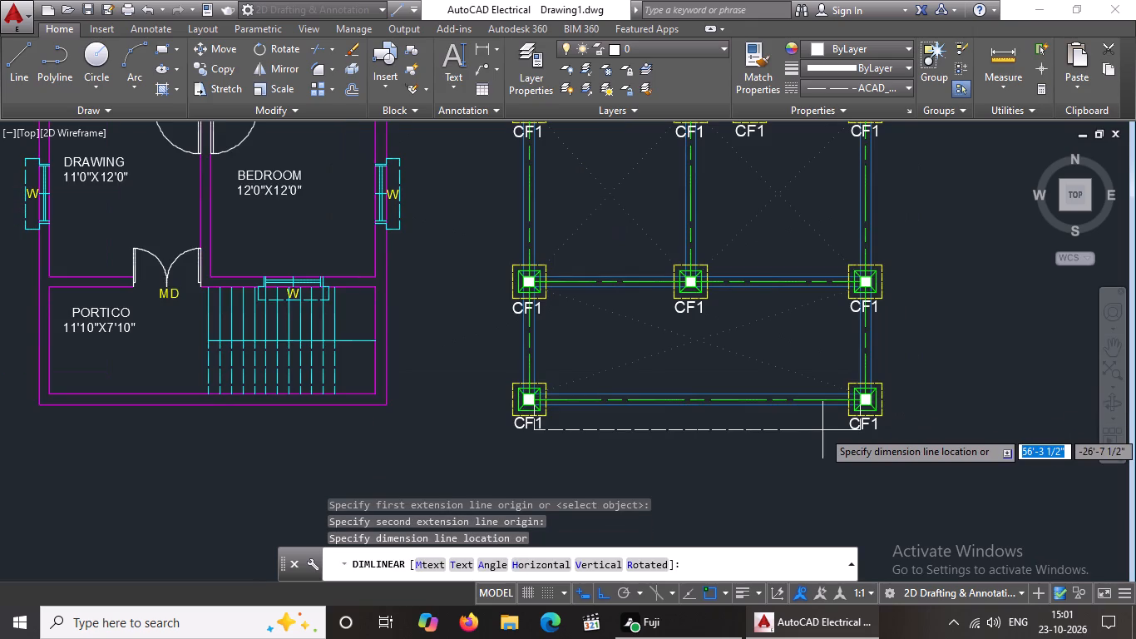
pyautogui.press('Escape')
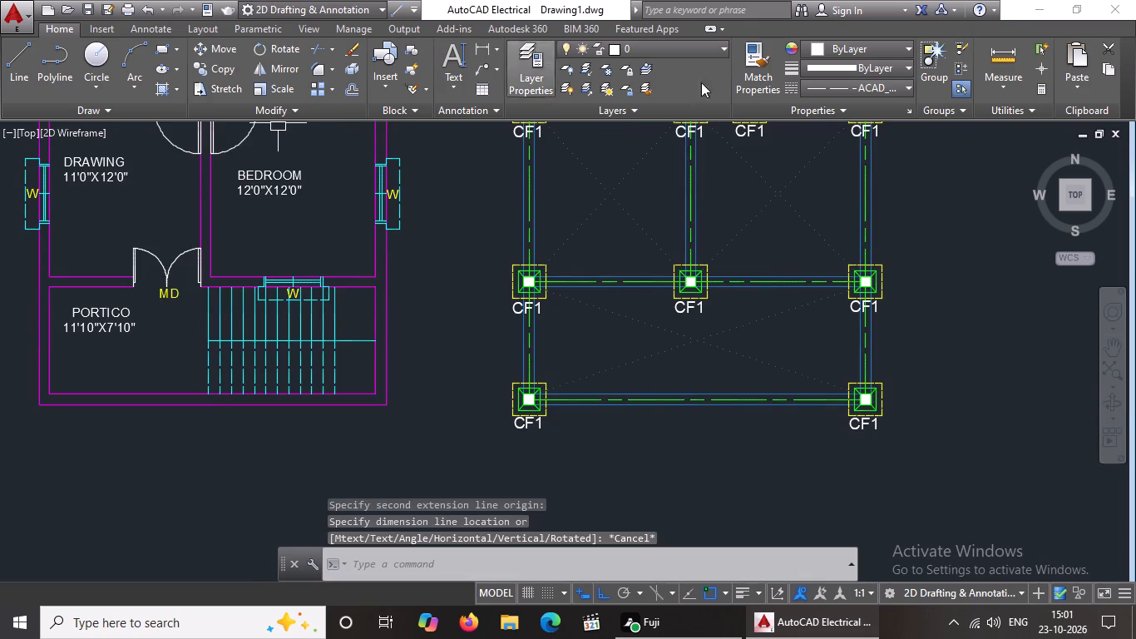
# Set the current linetype to ByBlock.
pyautogui.click(871, 88)
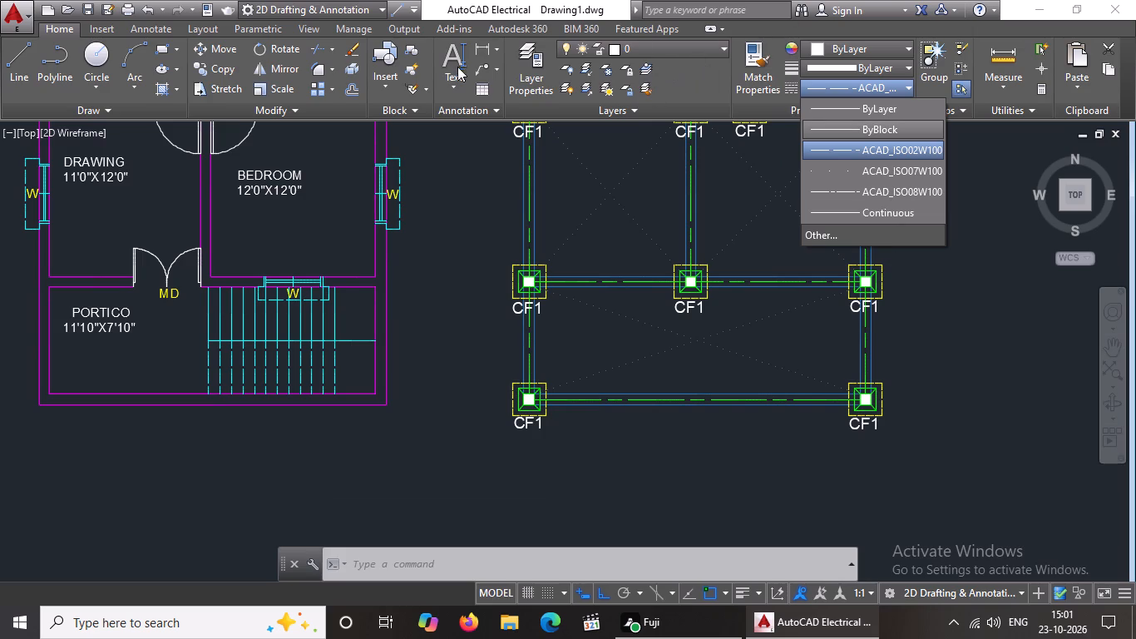
pyautogui.click(857, 124)
pyautogui.press('Escape')
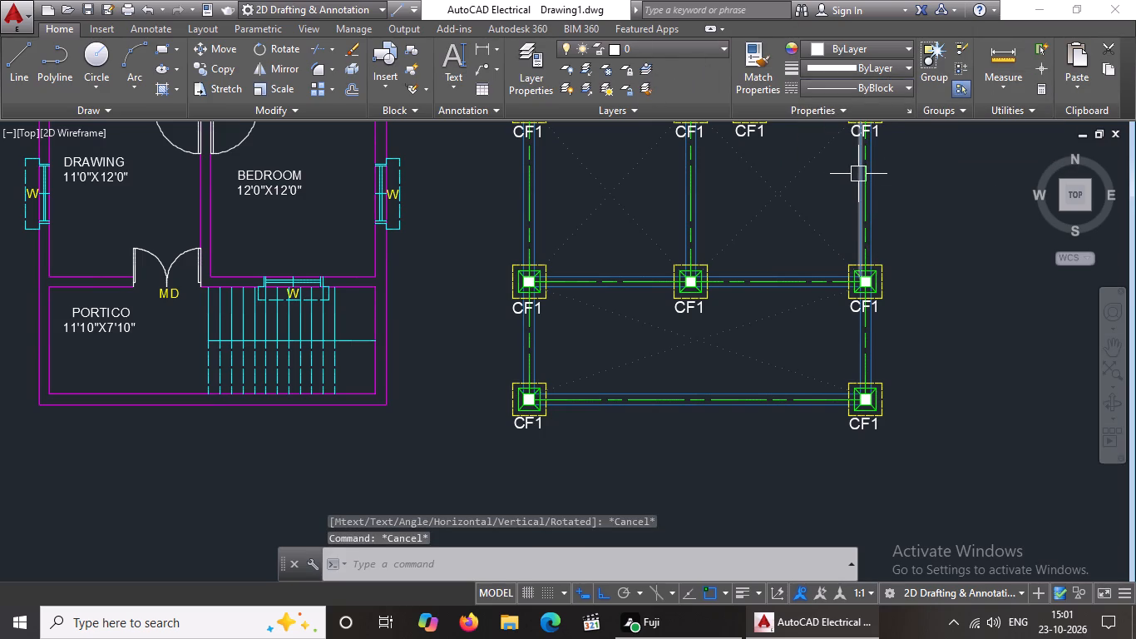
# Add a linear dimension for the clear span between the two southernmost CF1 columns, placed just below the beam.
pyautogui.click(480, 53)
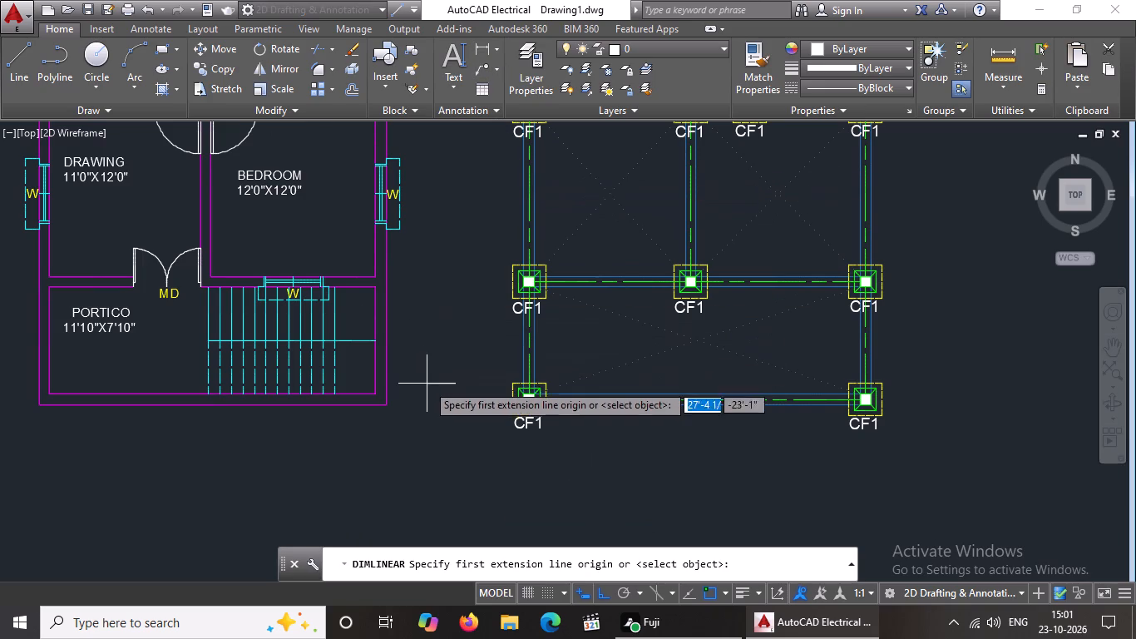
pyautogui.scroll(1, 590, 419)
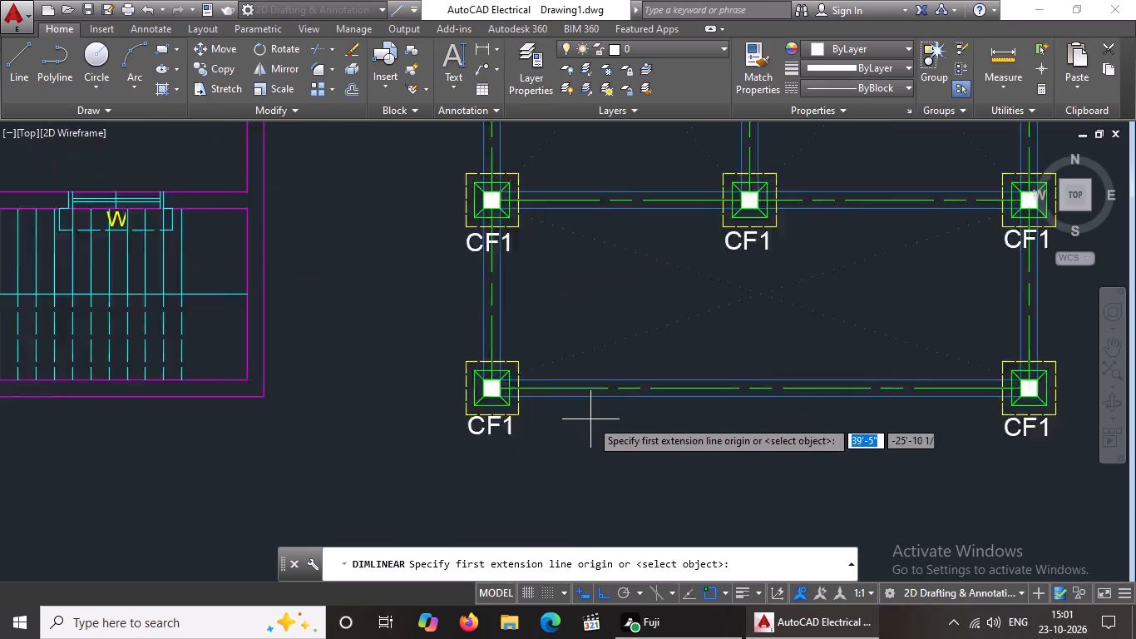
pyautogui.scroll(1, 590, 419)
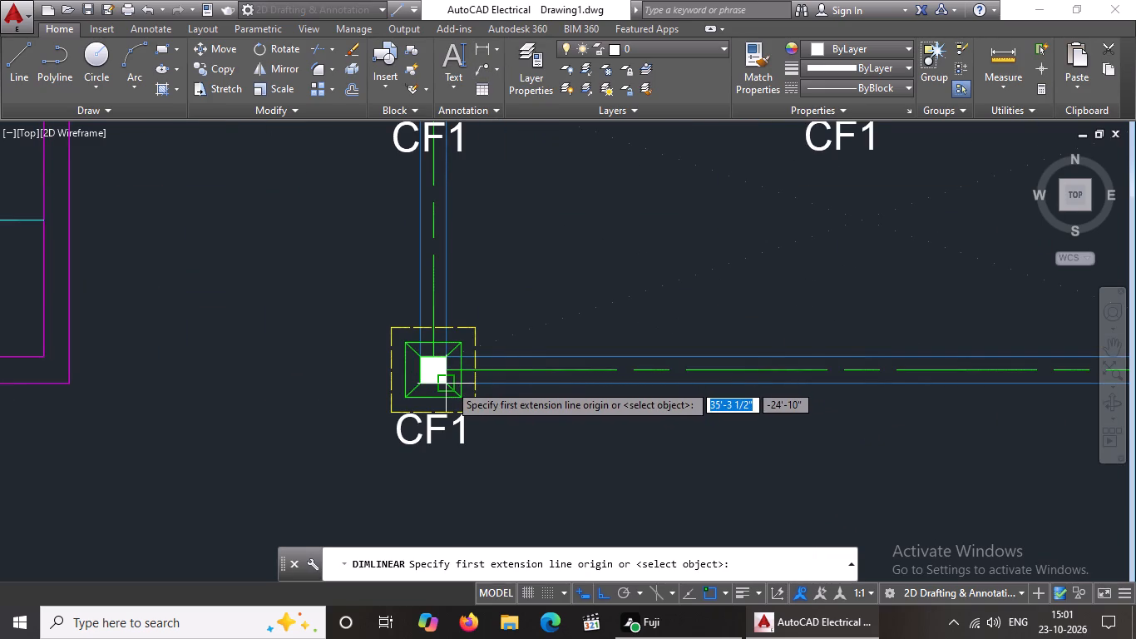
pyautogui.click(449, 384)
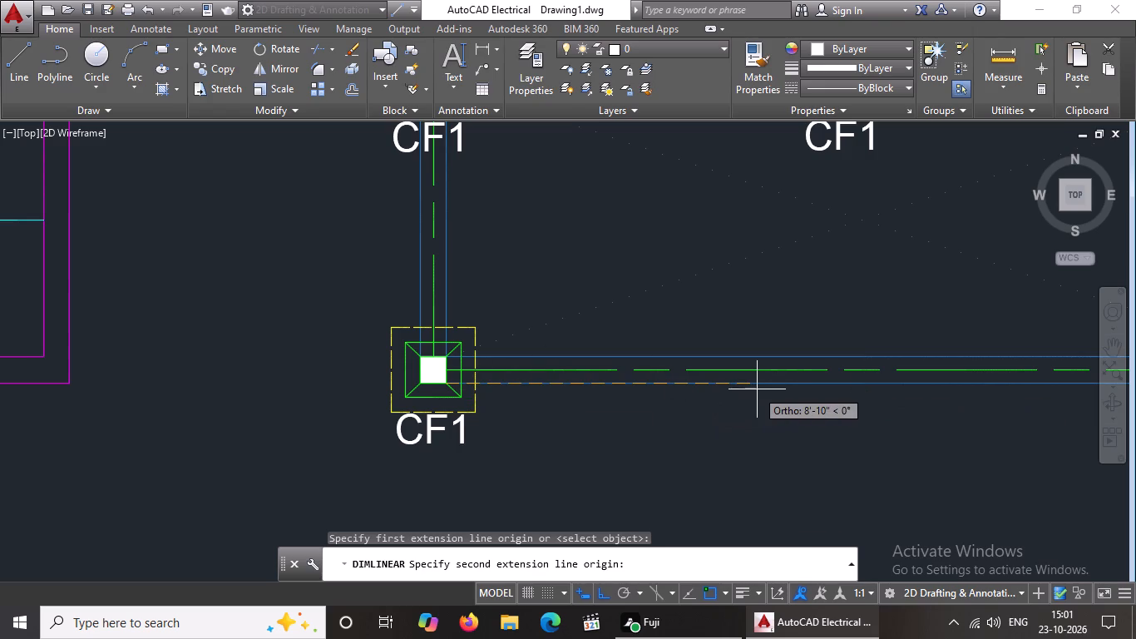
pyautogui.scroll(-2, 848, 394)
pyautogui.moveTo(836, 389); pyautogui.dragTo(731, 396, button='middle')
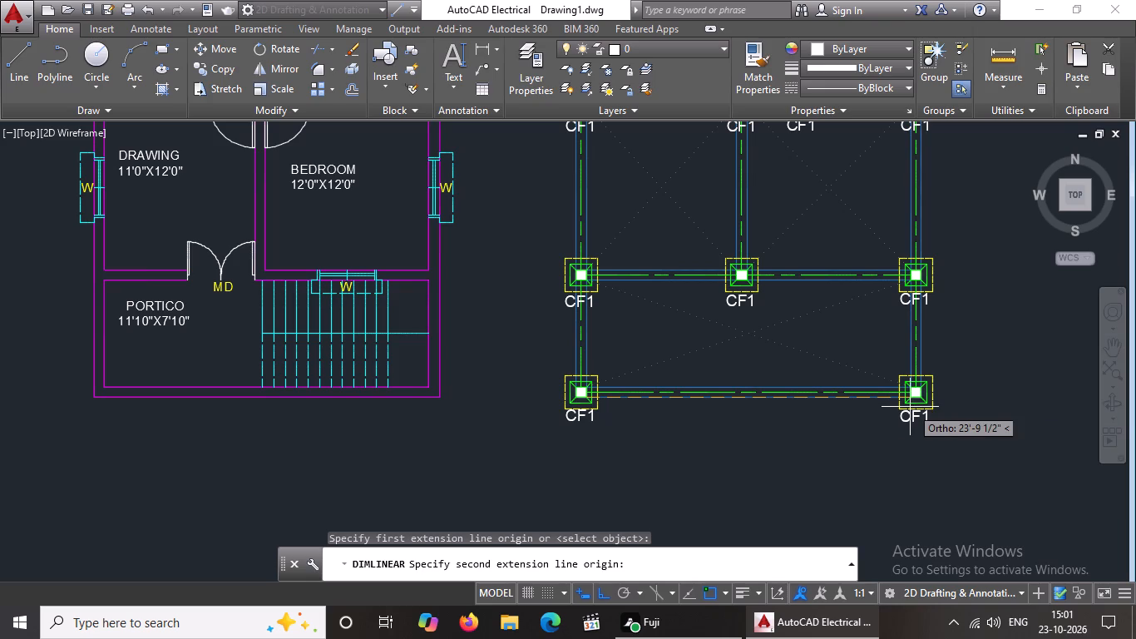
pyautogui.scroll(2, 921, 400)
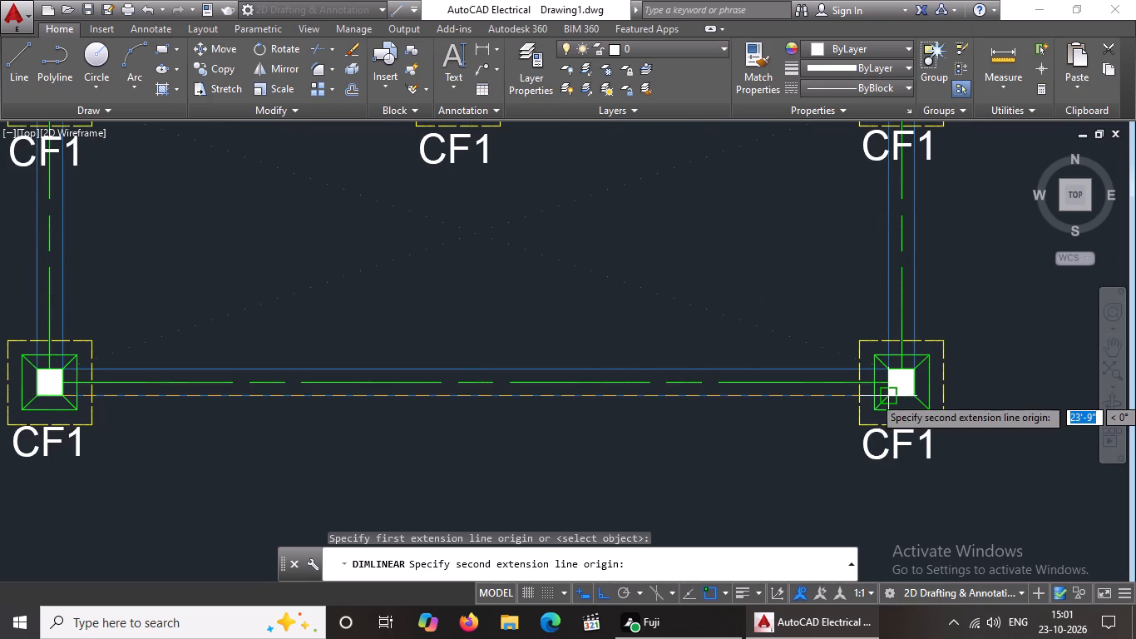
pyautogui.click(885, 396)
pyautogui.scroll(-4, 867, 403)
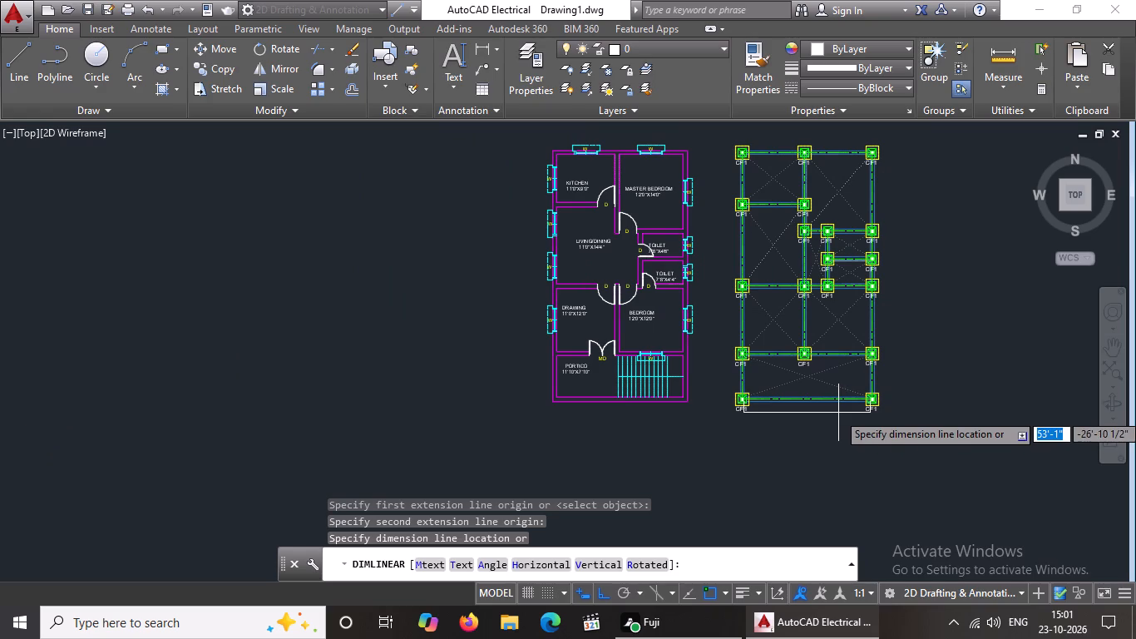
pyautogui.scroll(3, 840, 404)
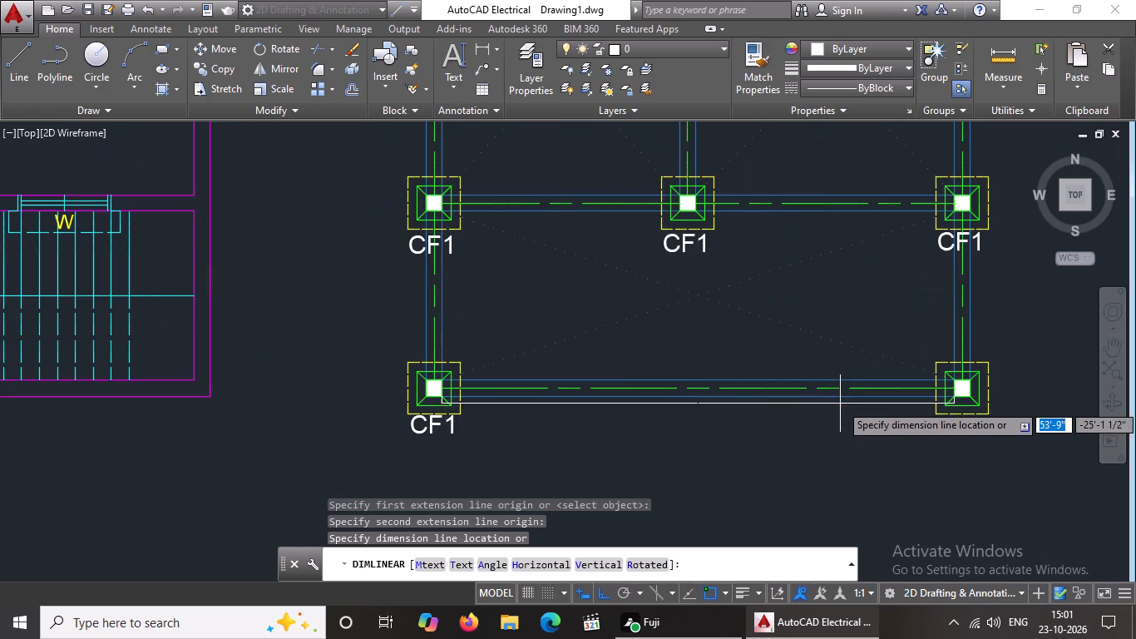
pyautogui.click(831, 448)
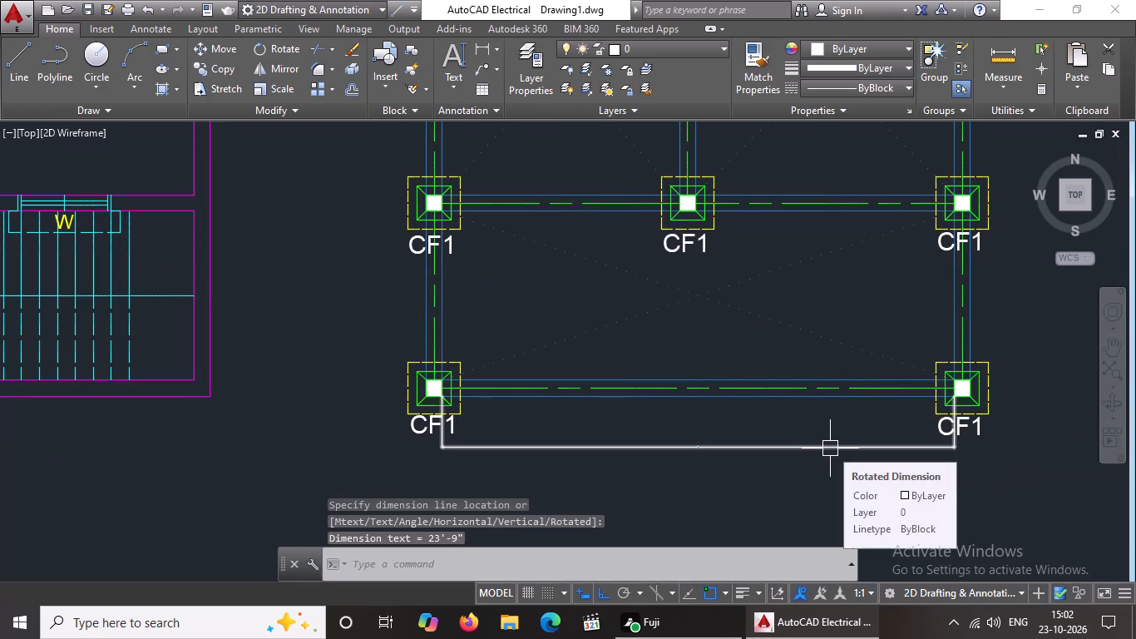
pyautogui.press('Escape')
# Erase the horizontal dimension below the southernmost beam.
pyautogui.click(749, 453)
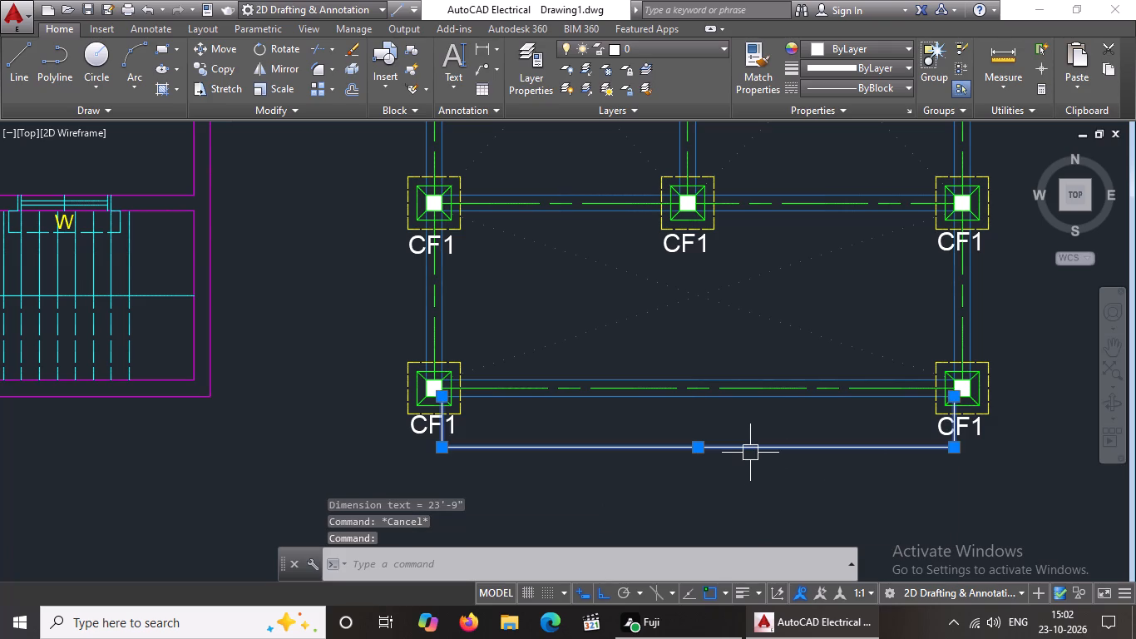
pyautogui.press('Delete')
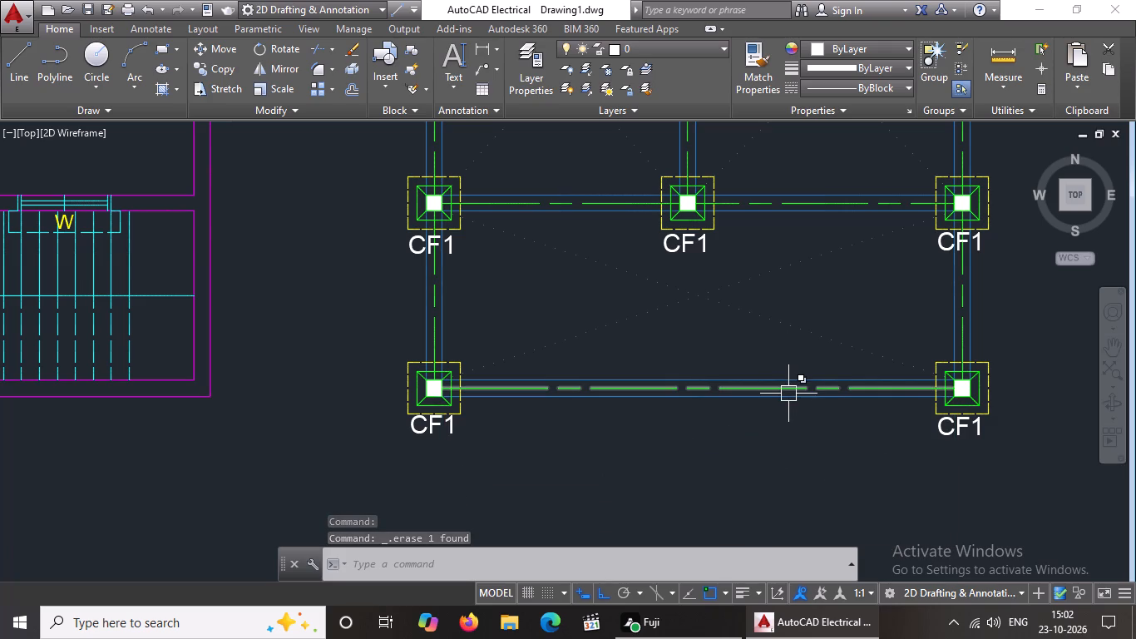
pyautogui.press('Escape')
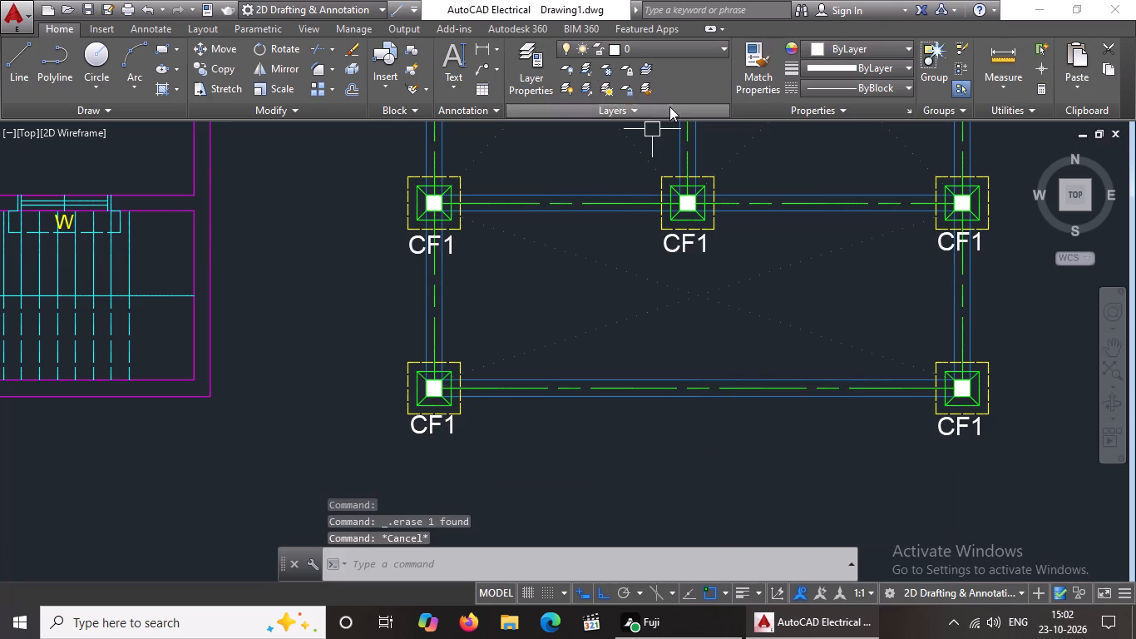
# Add a linear dimension between the inner lower corners of the two southernmost CF1 columns, placed just below their labels.
pyautogui.click(481, 44)
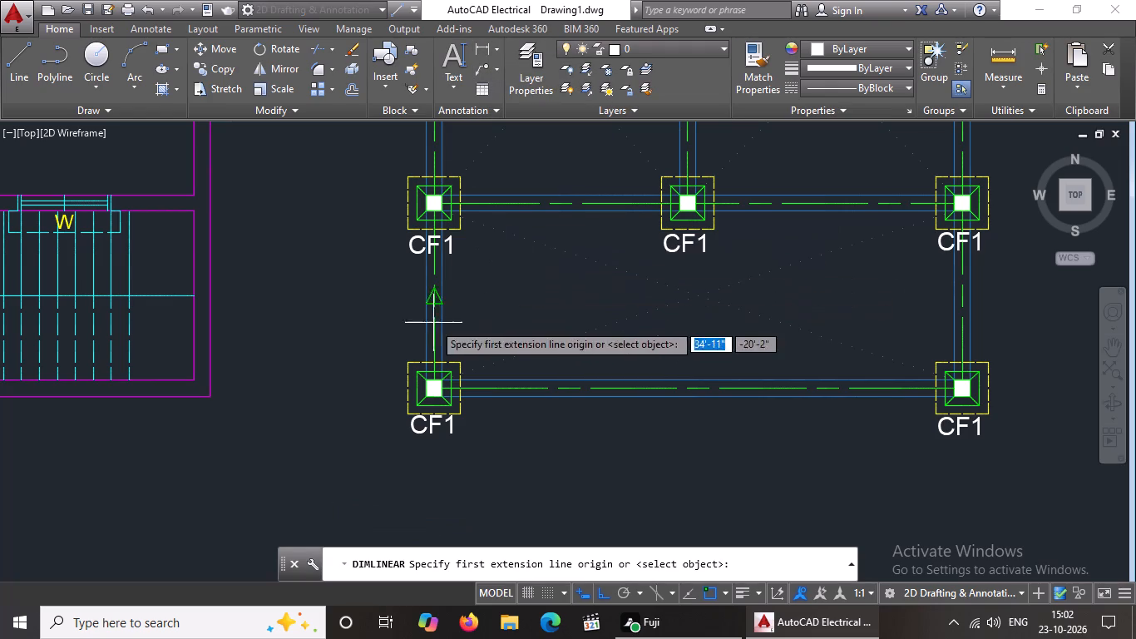
pyautogui.scroll(2, 457, 412)
pyautogui.click(415, 379)
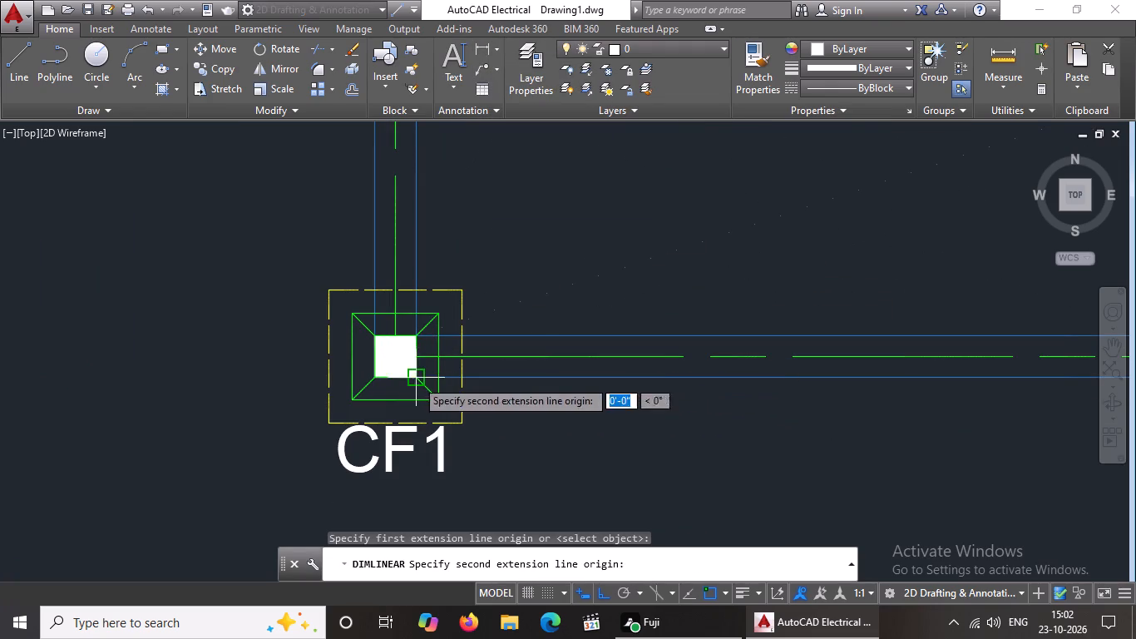
pyautogui.scroll(-2, 437, 376)
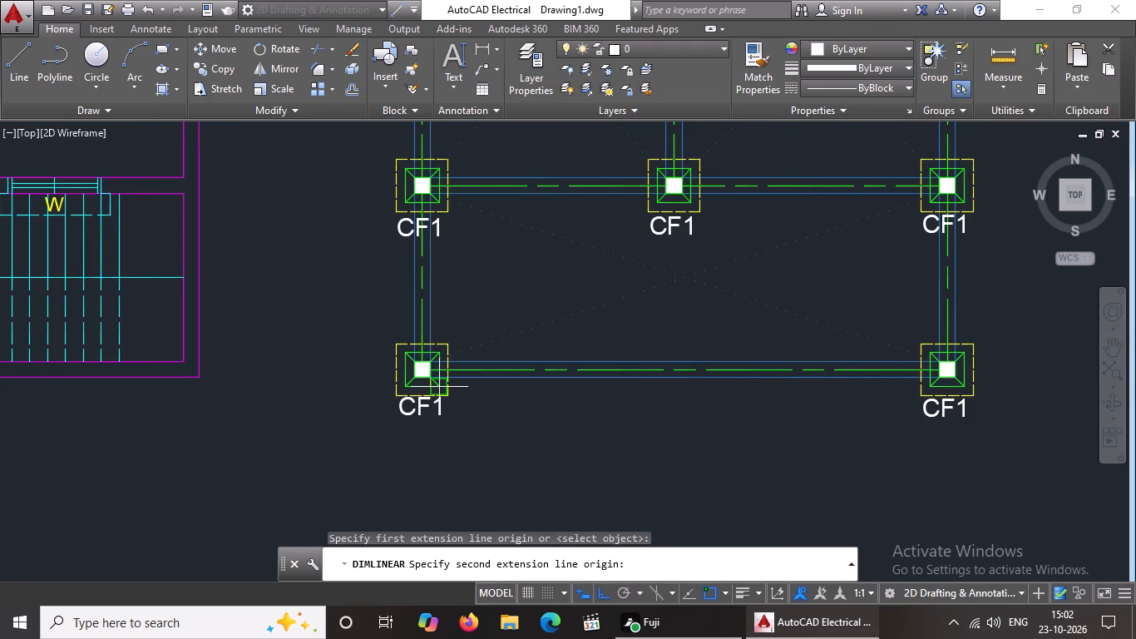
pyautogui.scroll(2, 948, 398)
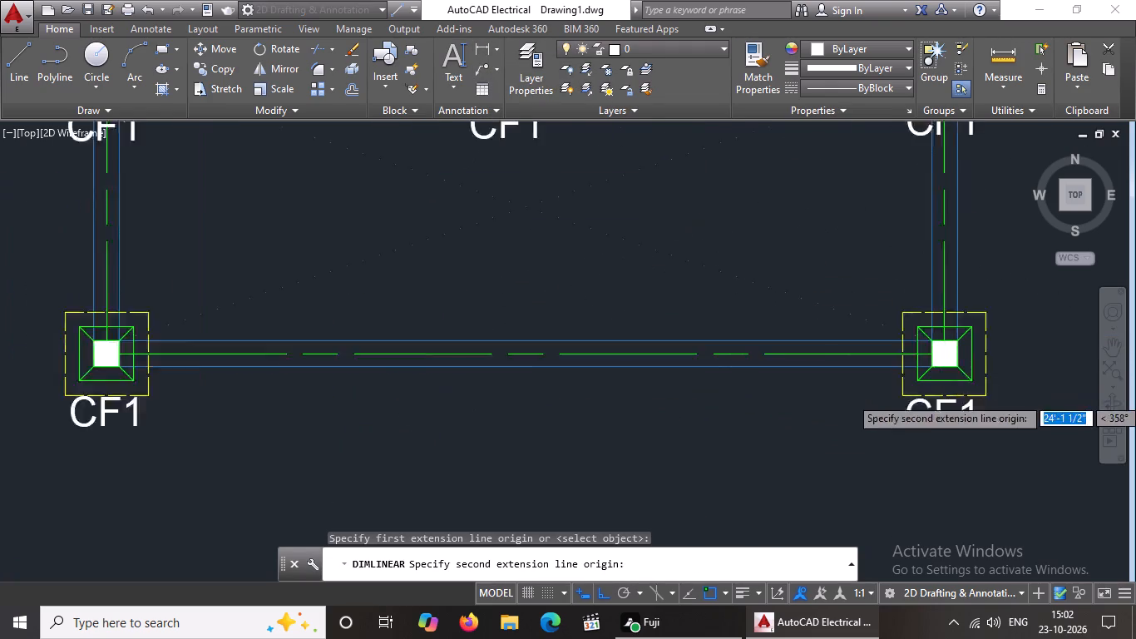
pyautogui.click(921, 352)
pyautogui.scroll(-4, 852, 392)
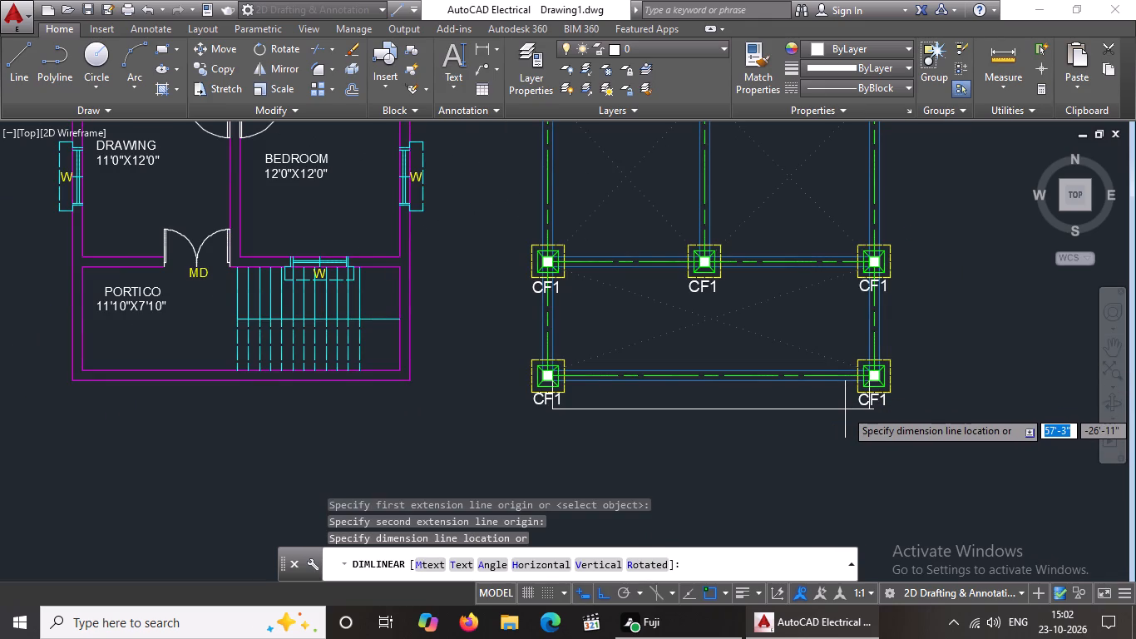
pyautogui.click(845, 409)
pyautogui.scroll(-3, 857, 405)
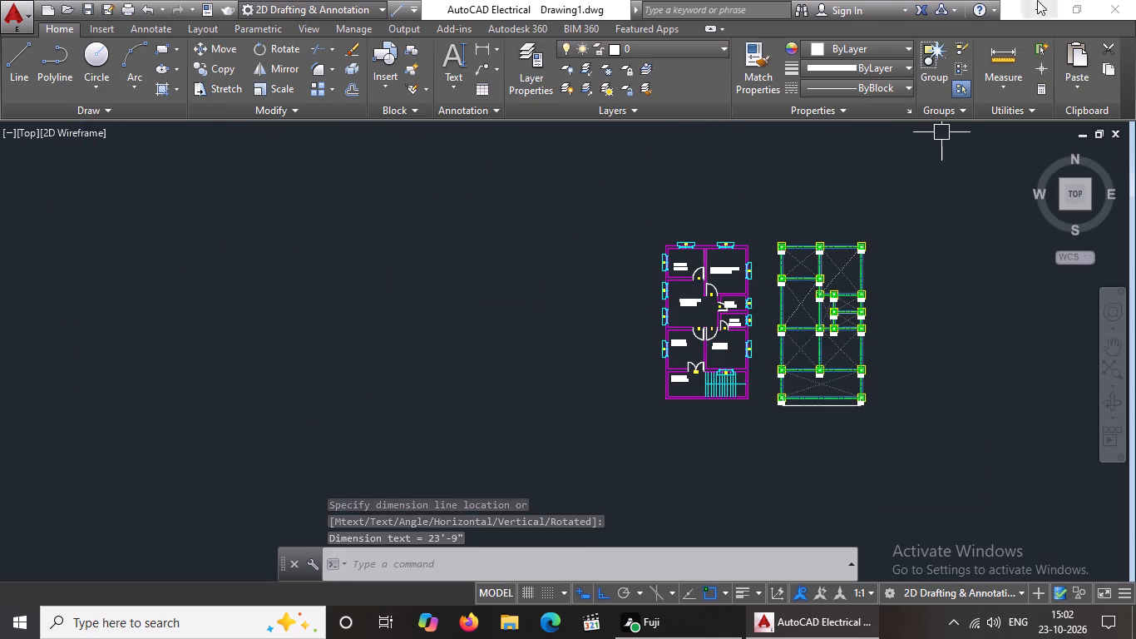
# Add a vertical linear dimension for the clear distance between the portico bay's two east CF1 columns, placed just outside the east beam.
pyautogui.write('DIMLIN')
pyautogui.press('Return')
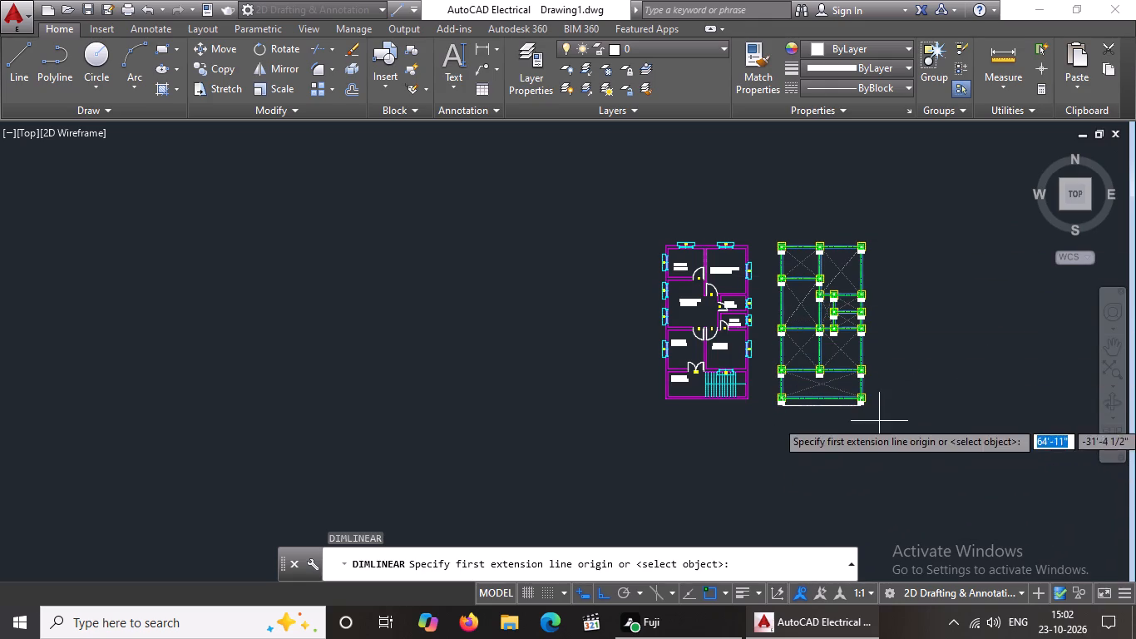
pyautogui.scroll(2, 881, 419)
pyautogui.scroll(5, 819, 367)
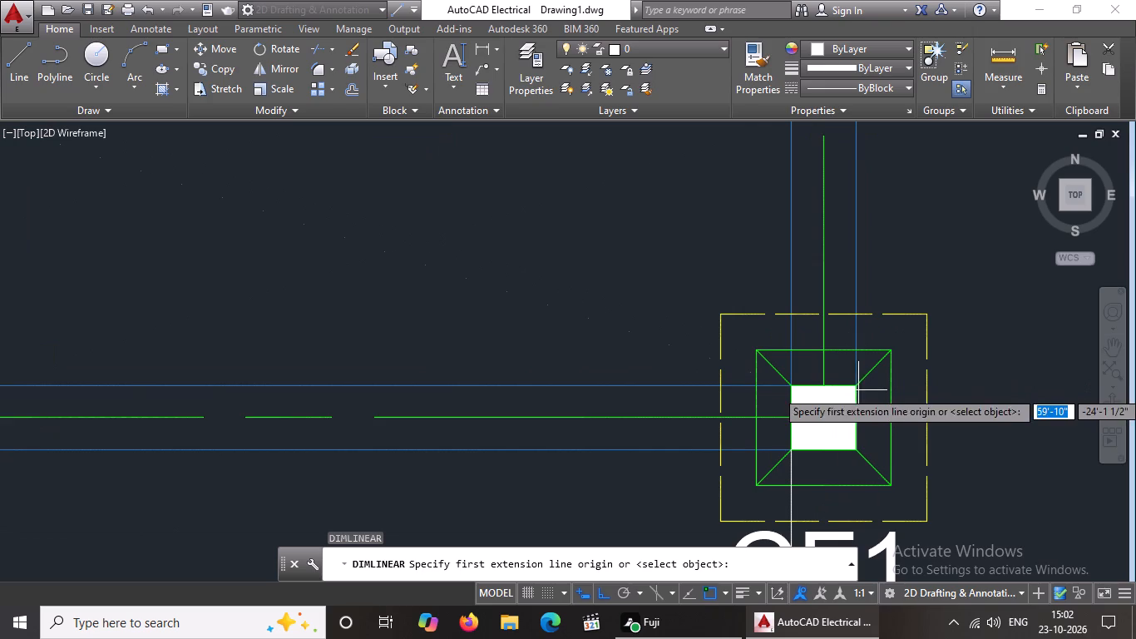
pyautogui.click(854, 385)
pyautogui.scroll(-3, 836, 349)
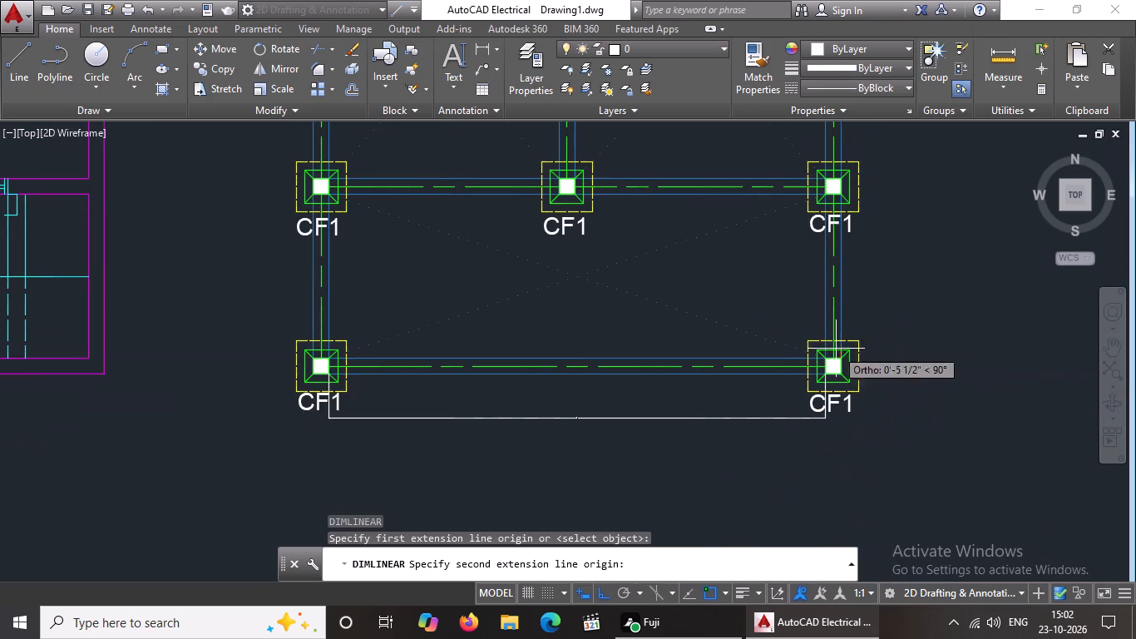
pyautogui.moveTo(841, 276); pyautogui.dragTo(841, 334, button='middle')
pyautogui.scroll(2, 842, 250)
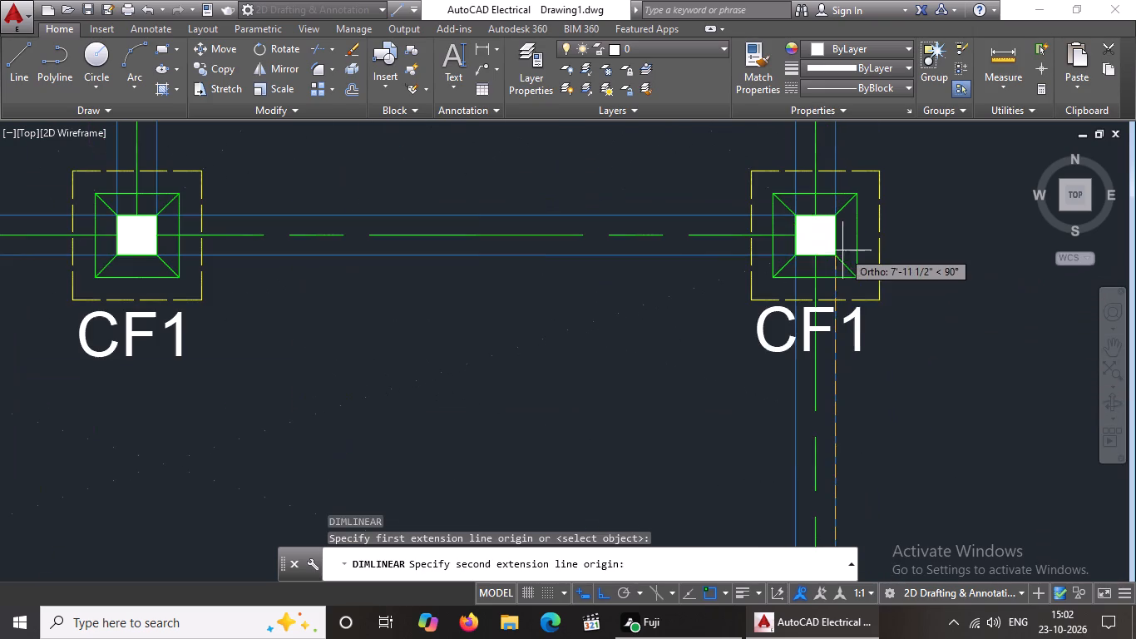
pyautogui.click(837, 254)
pyautogui.scroll(-3, 862, 260)
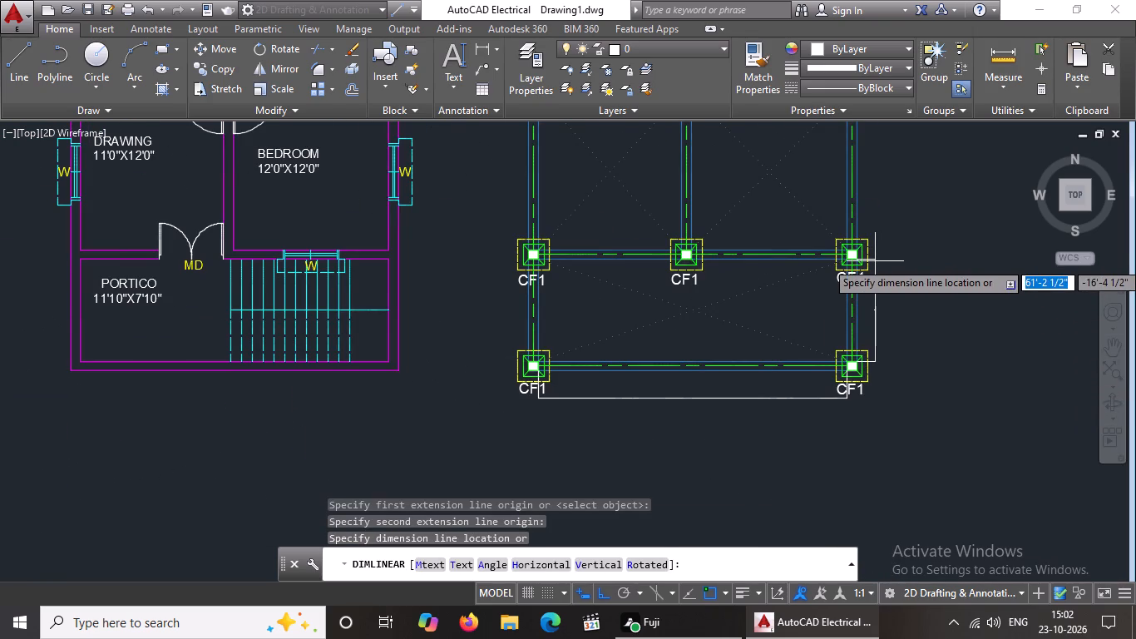
pyautogui.click(875, 261)
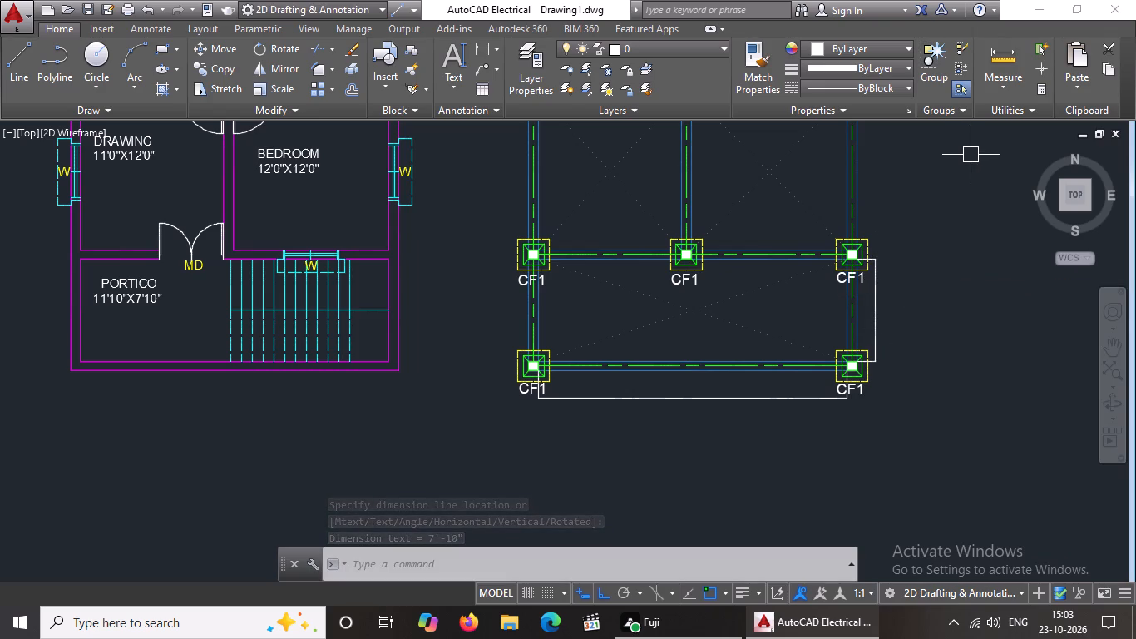
pyautogui.press('Escape')
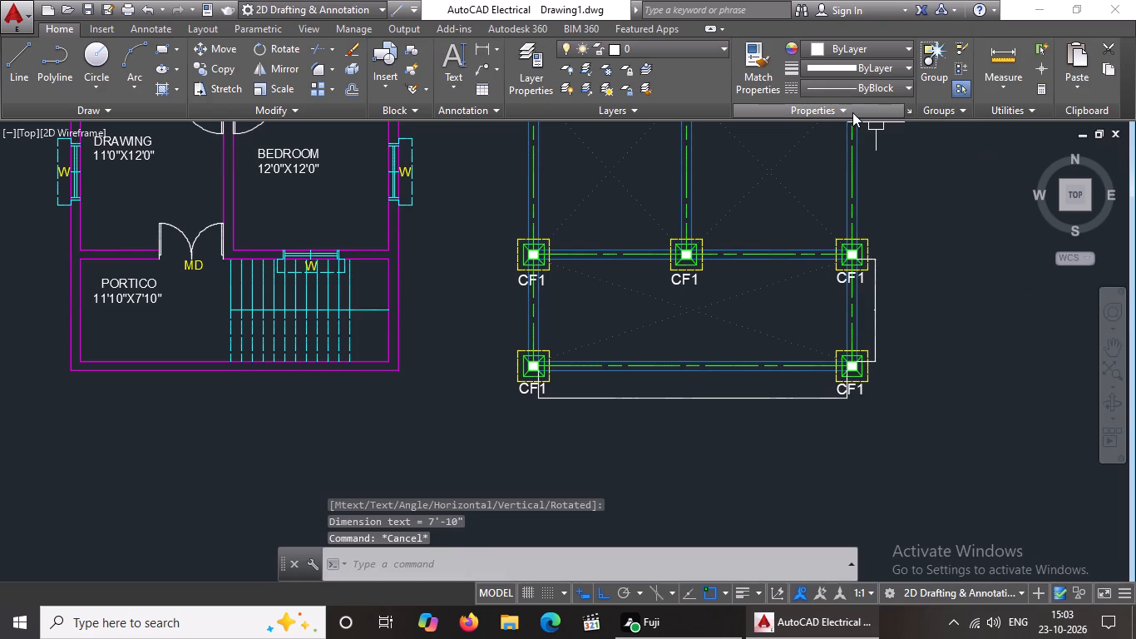
# Add a vertical linear dimension for the clear distance between the bedroom bay's two east CF1 columns, in line with the portico bay's dimension.
pyautogui.press('d')
pyautogui.press('i')
pyautogui.write('MLI')
pyautogui.press('n')
pyautogui.press('Return')
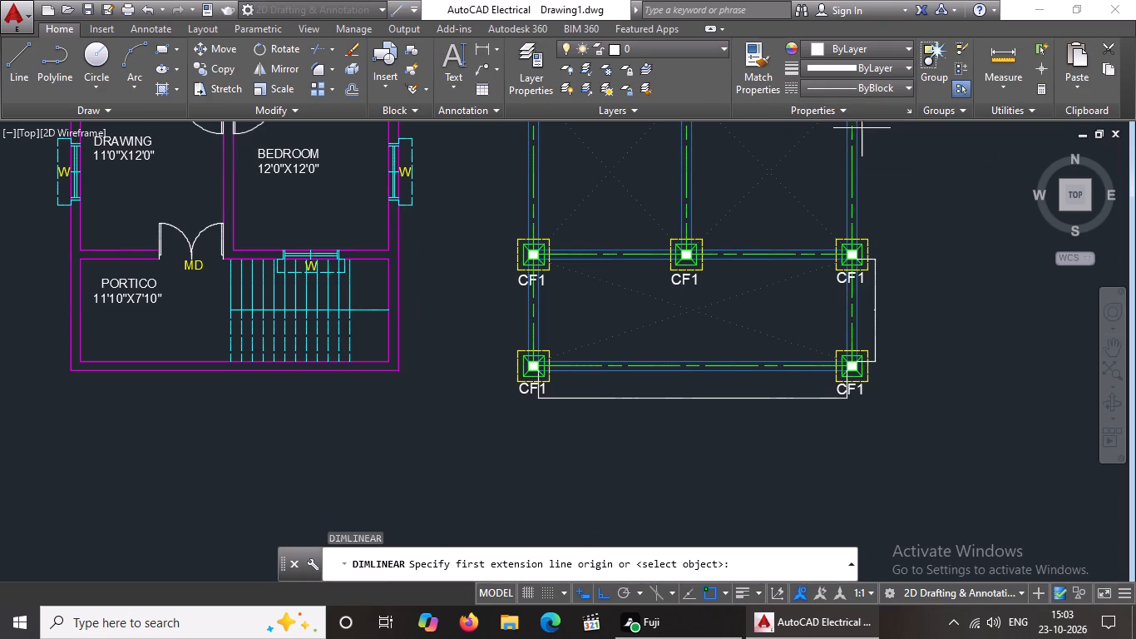
pyautogui.scroll(-1, 865, 132)
pyautogui.moveTo(900, 215); pyautogui.dragTo(843, 353, button='middle')
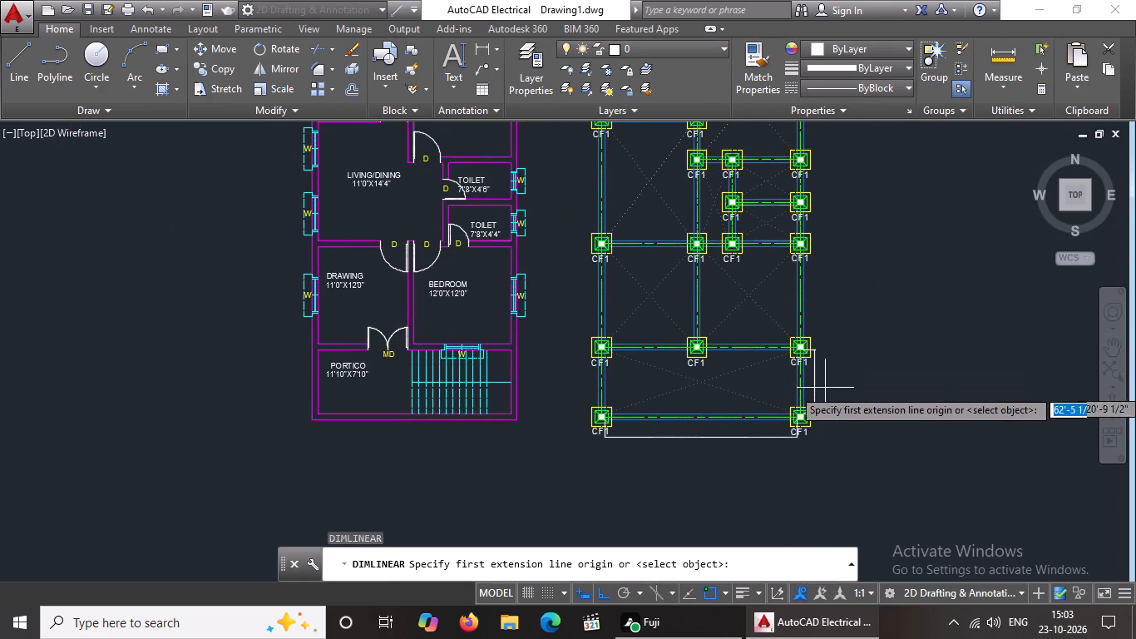
pyautogui.scroll(2, 812, 338)
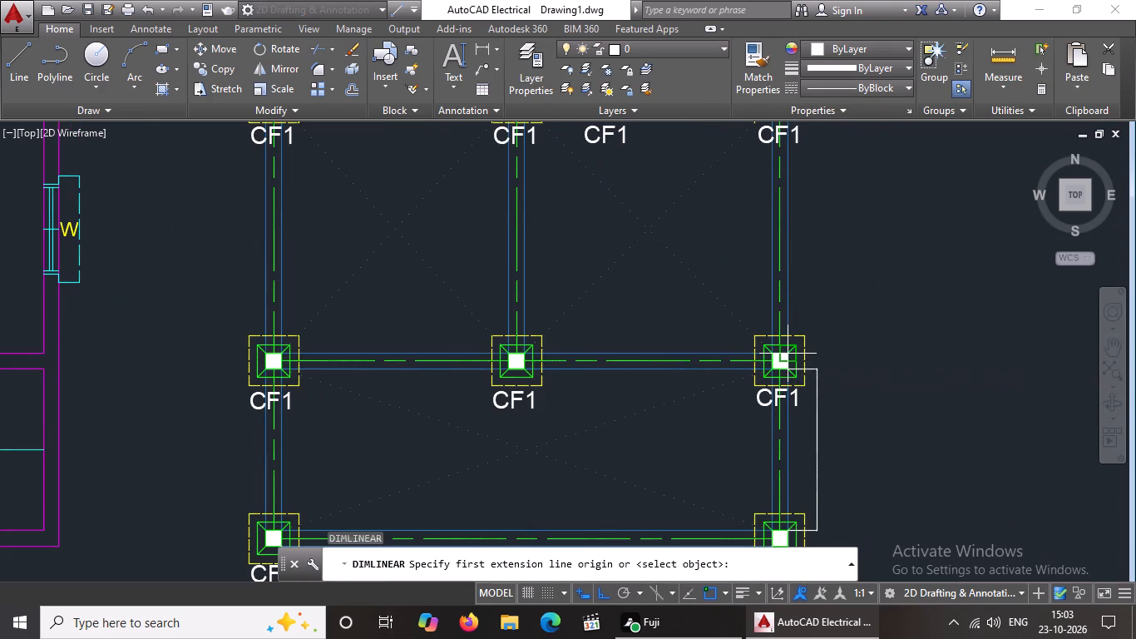
pyautogui.click(788, 354)
pyautogui.scroll(-2, 779, 272)
pyautogui.scroll(2, 774, 209)
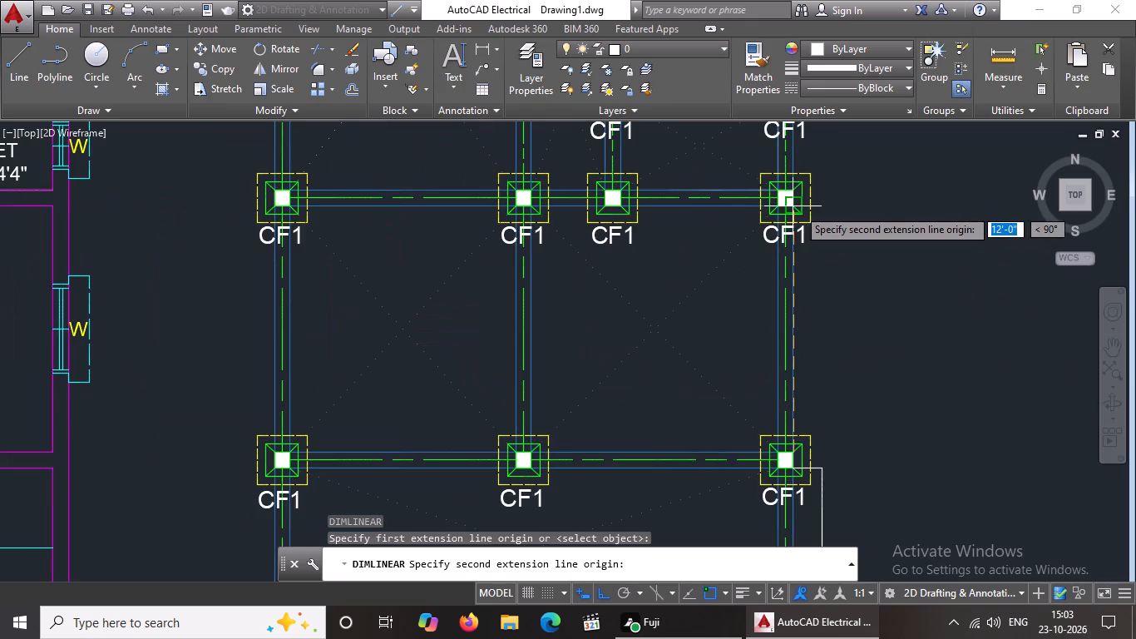
pyautogui.click(797, 208)
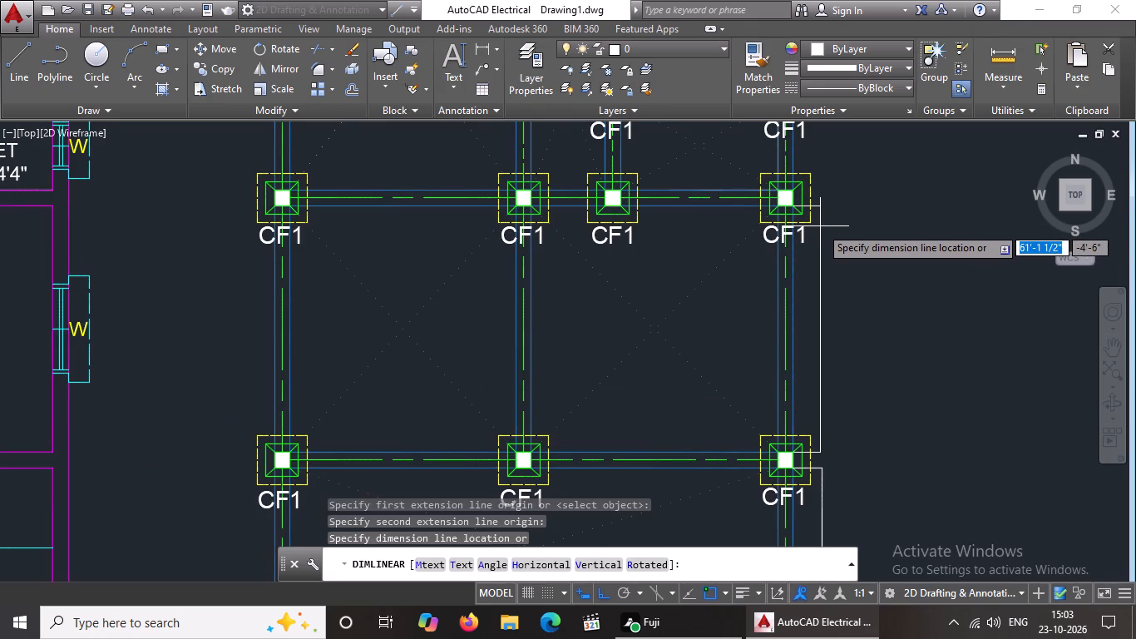
pyautogui.click(822, 271)
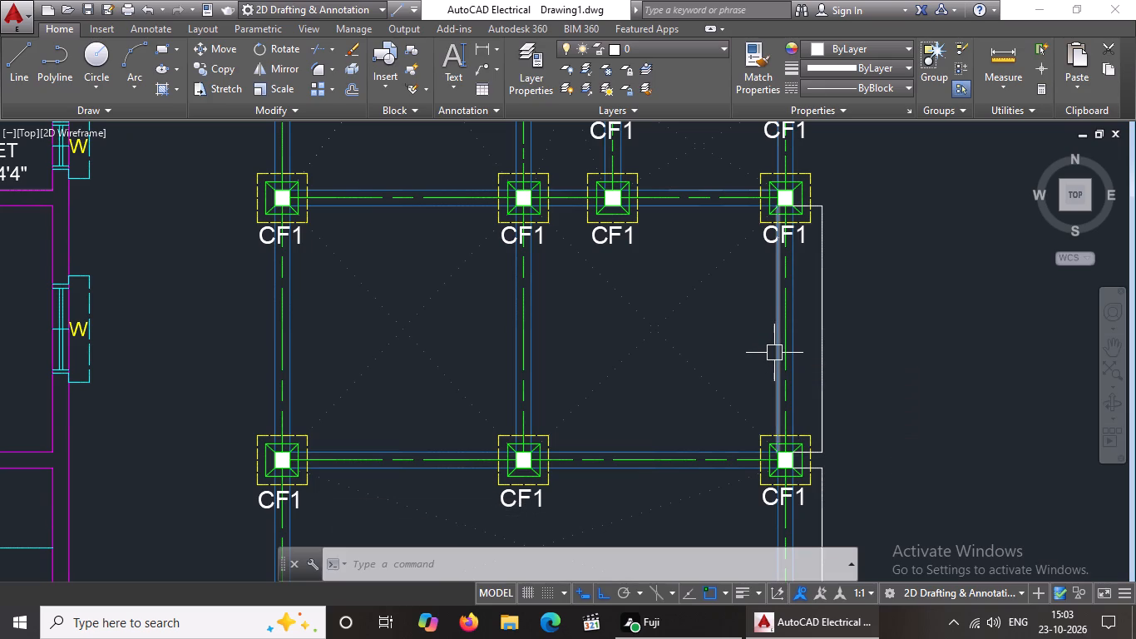
pyautogui.press('Escape')
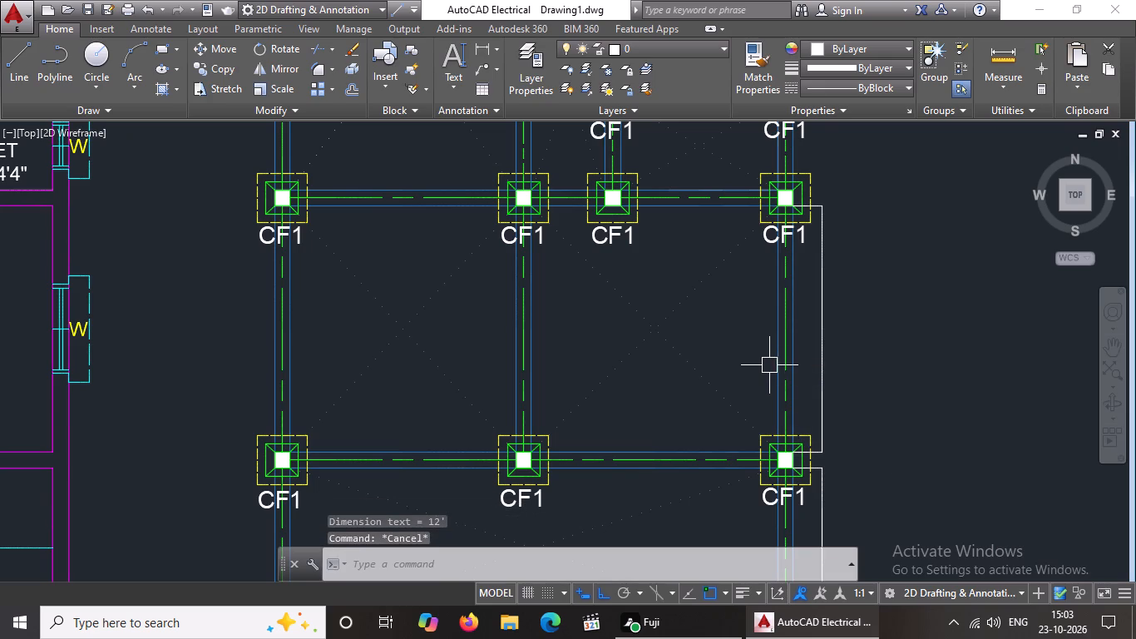
# Add a vertical linear dimension for the clear distance between the southern toilet bay's two east CF1 columns, in line with the bedroom bay's dimension.
pyautogui.scroll(-2, 837, 359)
pyautogui.moveTo(876, 369); pyautogui.dragTo(804, 416, button='middle')
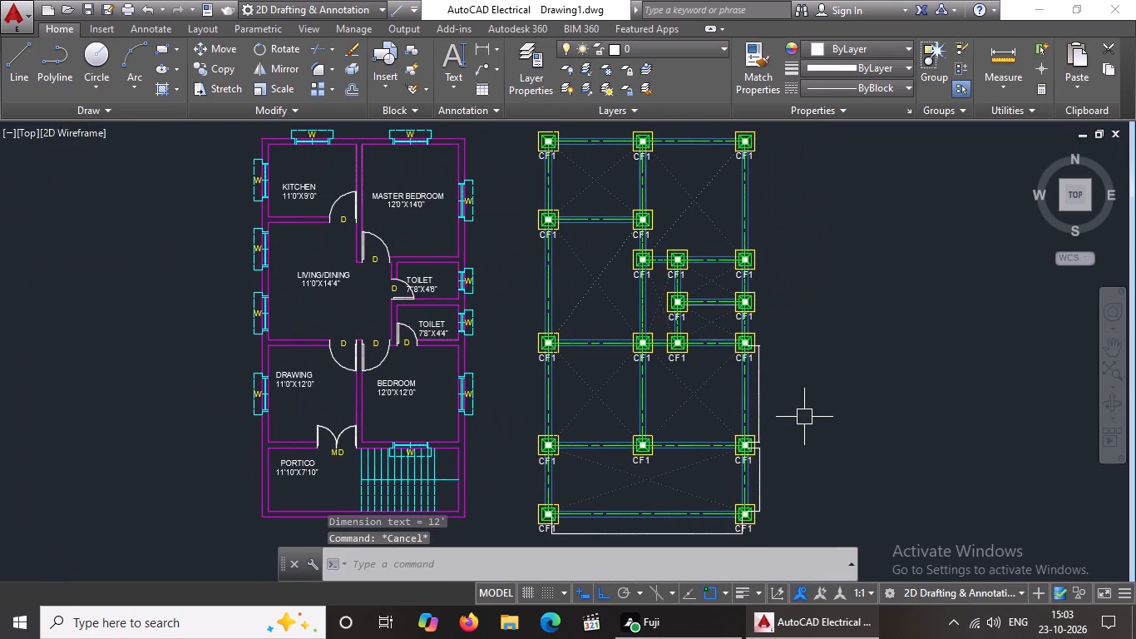
pyautogui.press('Escape')
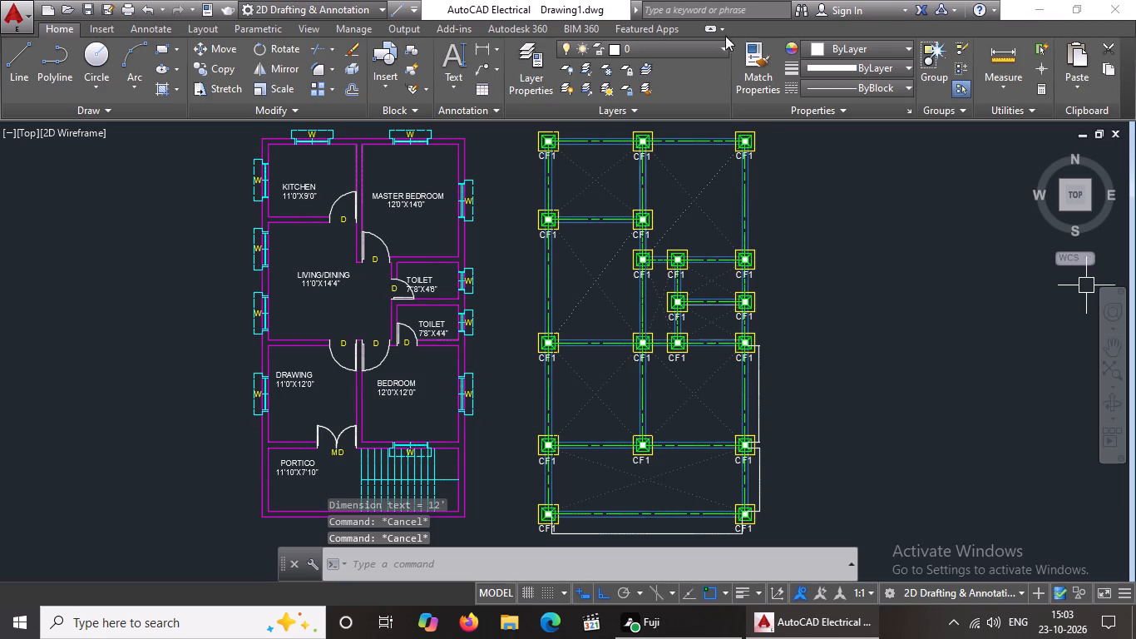
pyautogui.write('DI')
pyautogui.press('m')
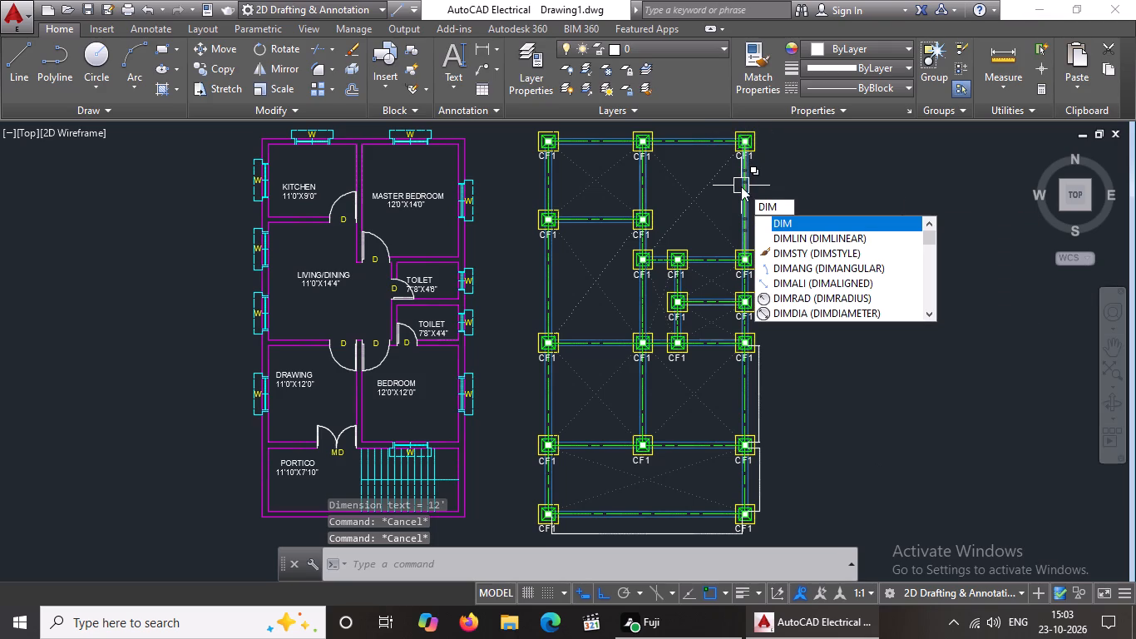
pyautogui.write('LIN')
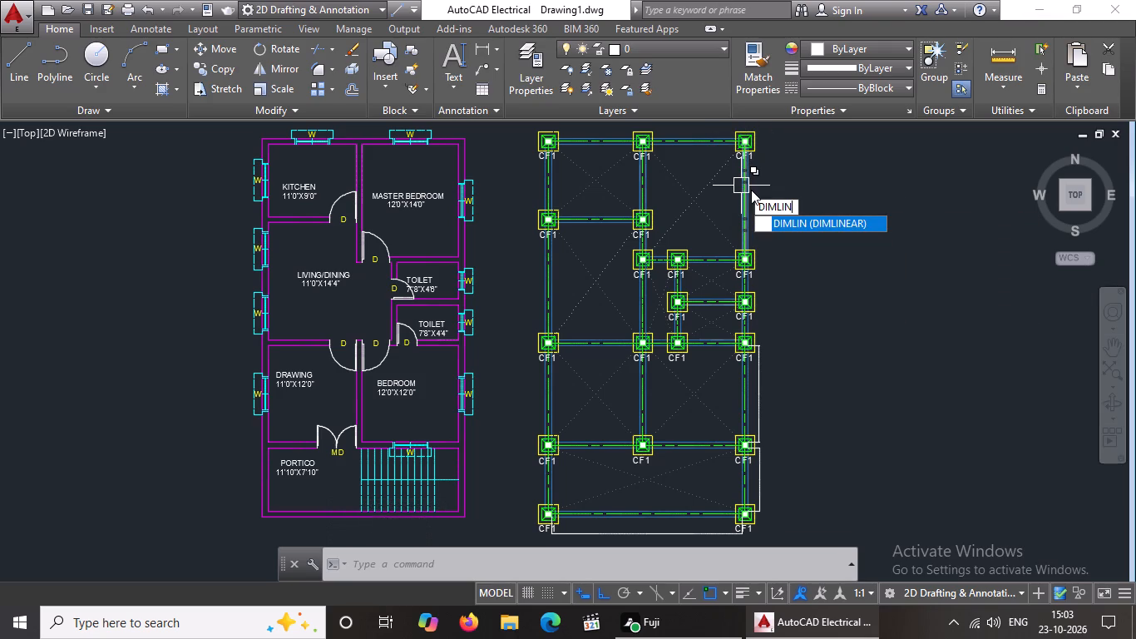
pyautogui.press('Return')
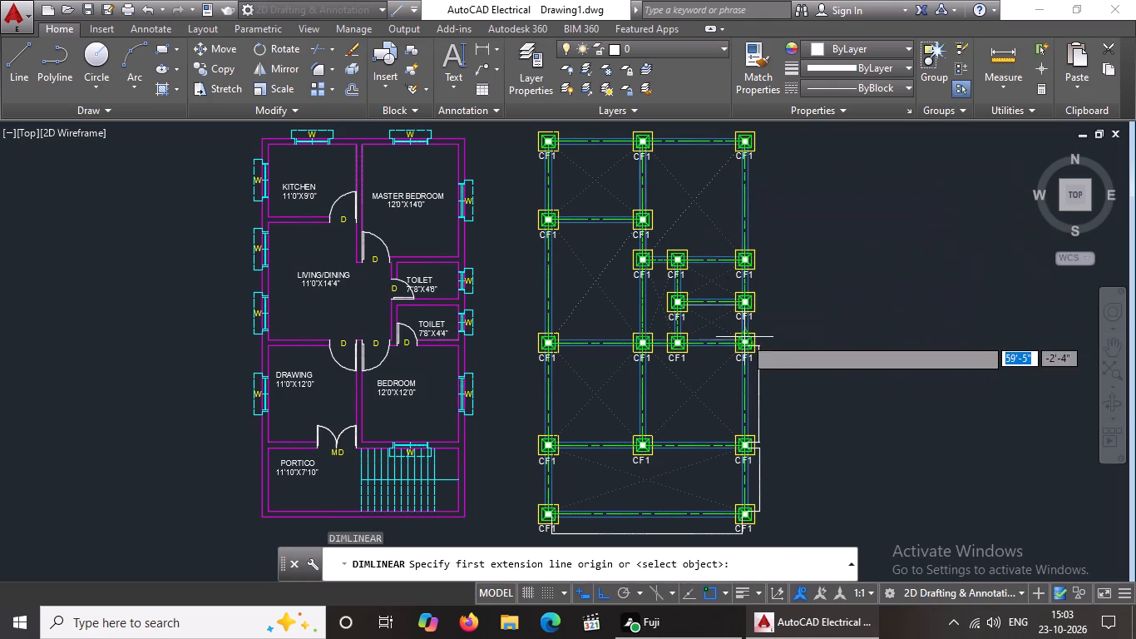
pyautogui.scroll(4, 753, 322)
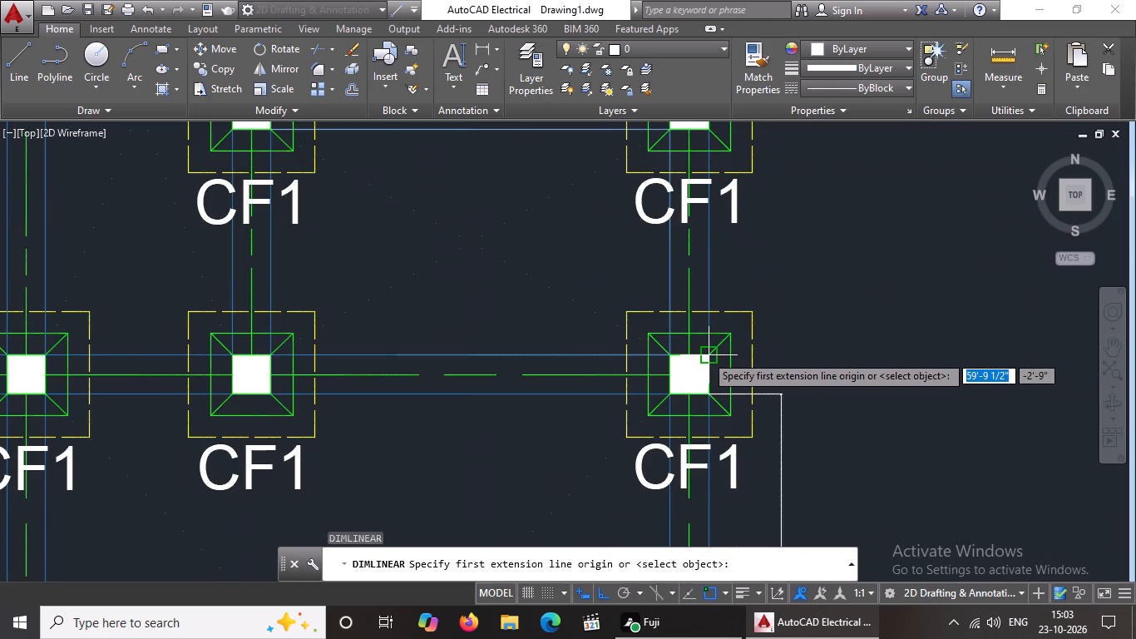
pyautogui.click(705, 353)
pyautogui.scroll(-2, 707, 292)
pyautogui.scroll(3, 705, 231)
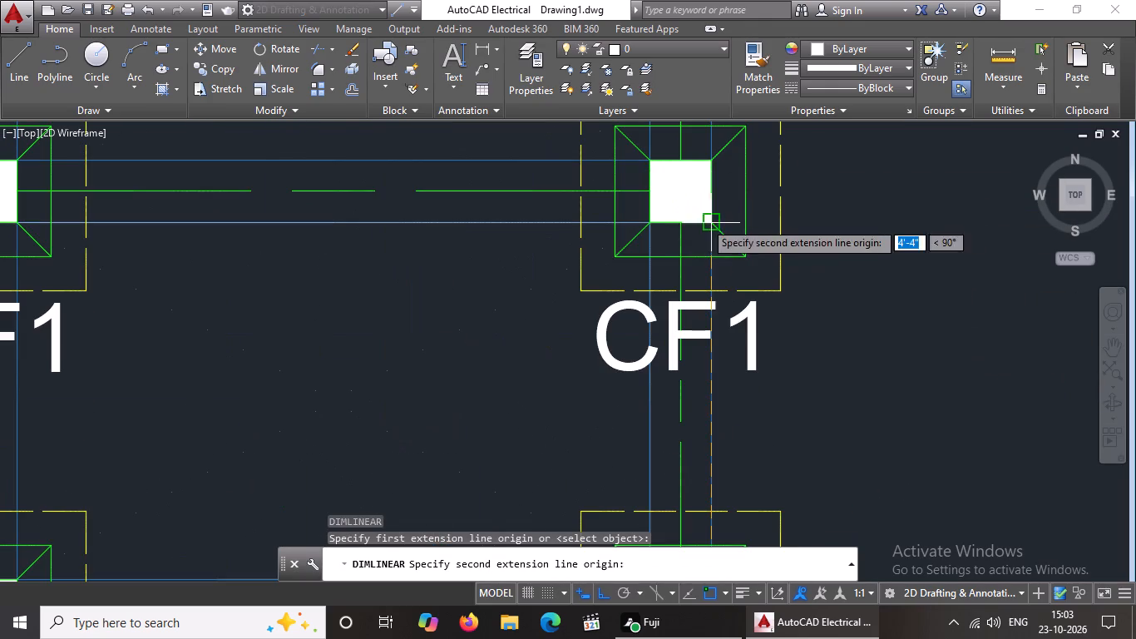
pyautogui.click(704, 221)
pyautogui.scroll(-2, 808, 225)
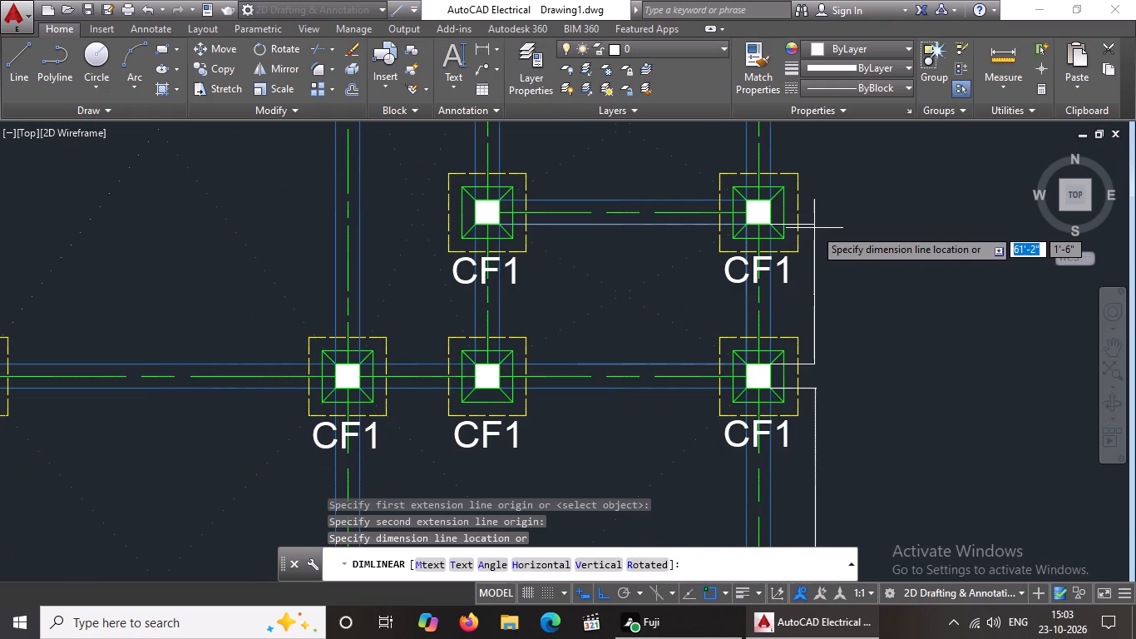
pyautogui.scroll(2, 814, 228)
pyautogui.scroll(-2, 814, 228)
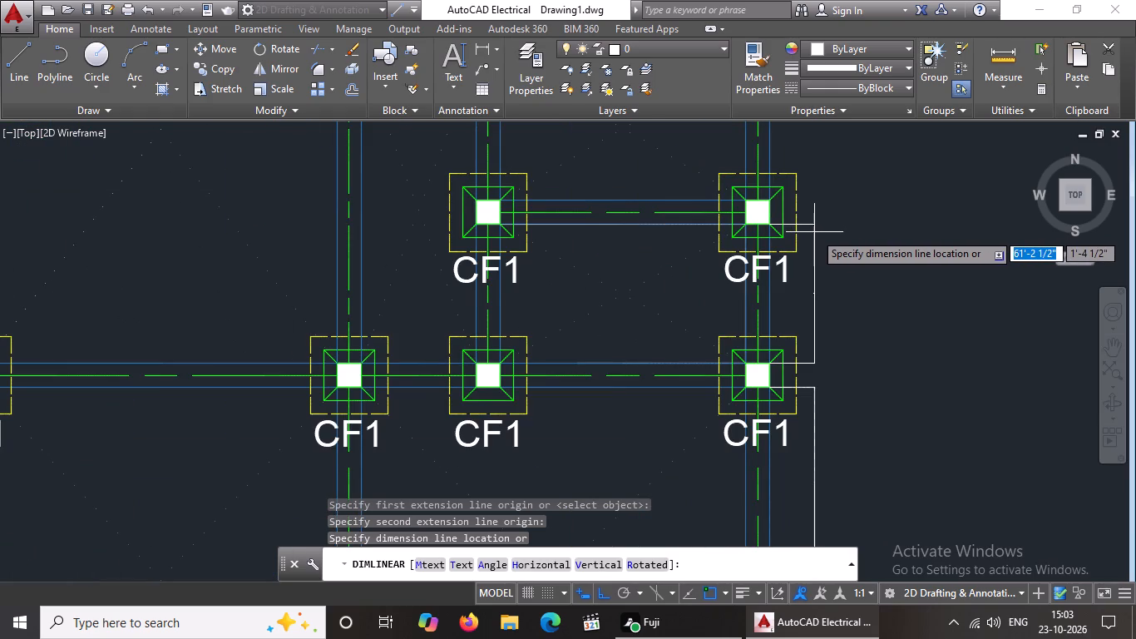
pyautogui.click(814, 232)
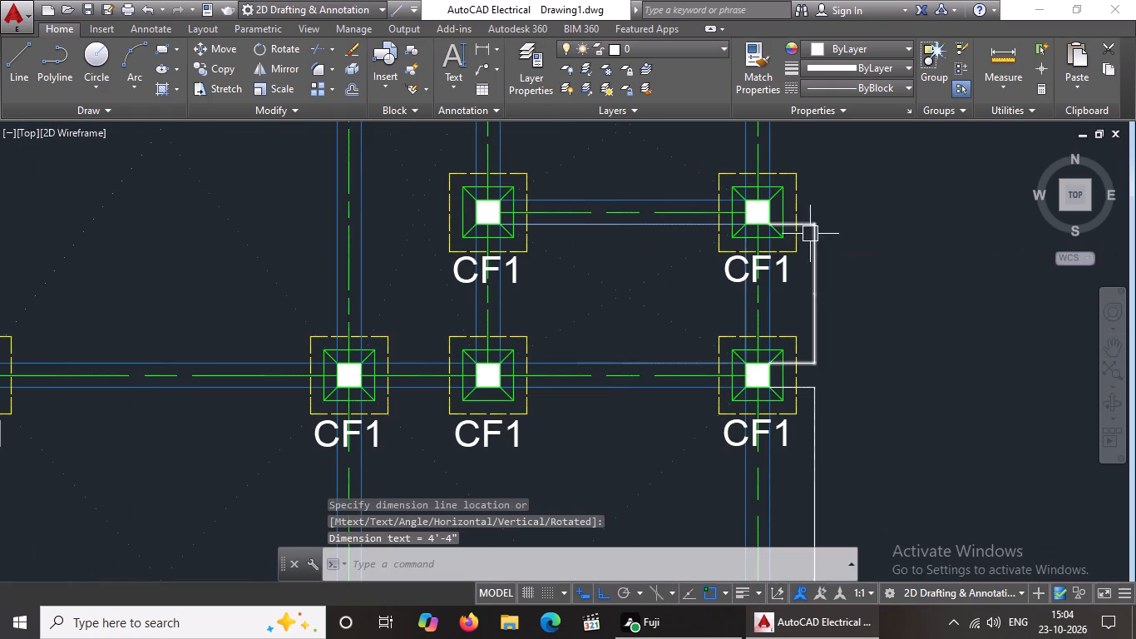
# Add a vertical linear dimension for the clear distance between the northern toilet bay's two east CF1 columns, in line with the existing east-side dimensions.
pyautogui.scroll(-3, 859, 311)
pyautogui.moveTo(876, 330); pyautogui.dragTo(854, 331, button='middle')
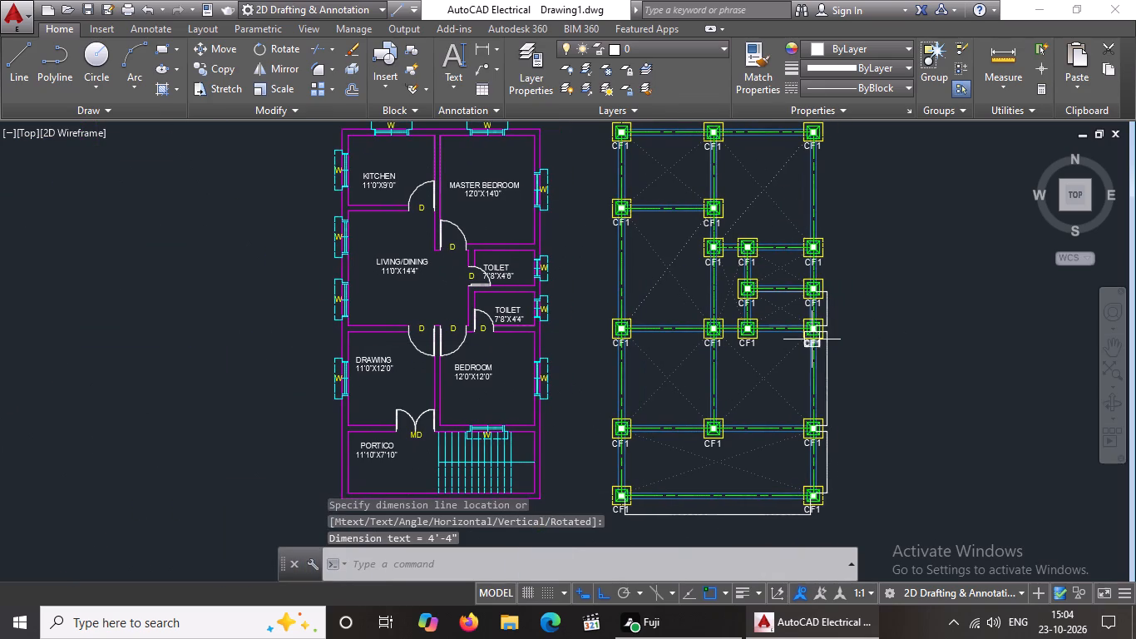
pyautogui.scroll(-1, 830, 319)
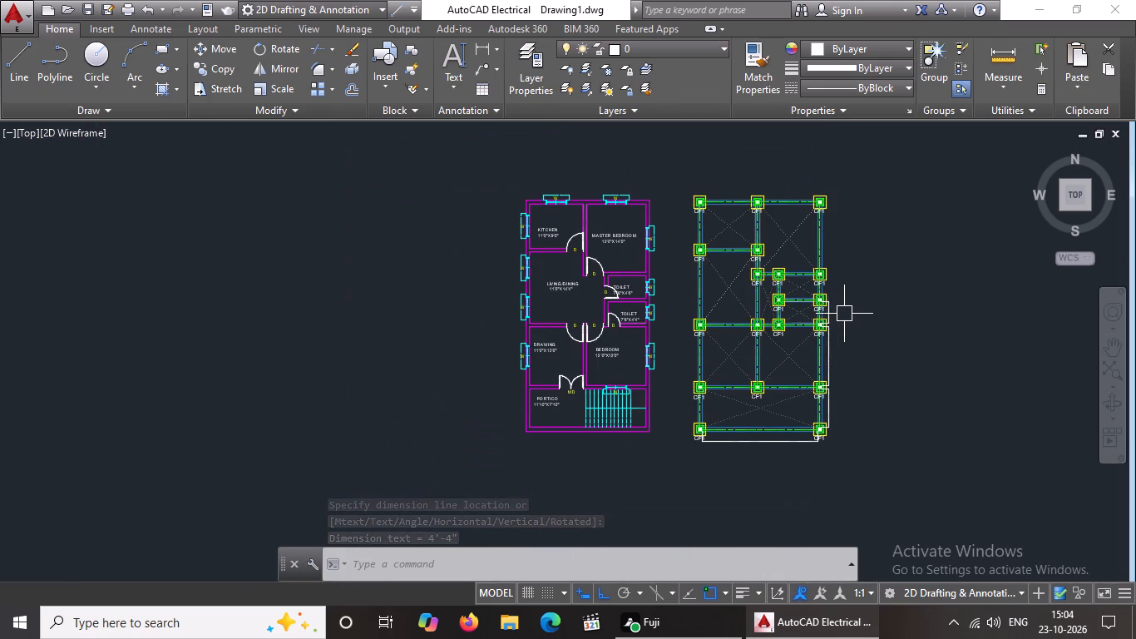
pyautogui.moveTo(842, 312); pyautogui.dragTo(736, 345, button='middle')
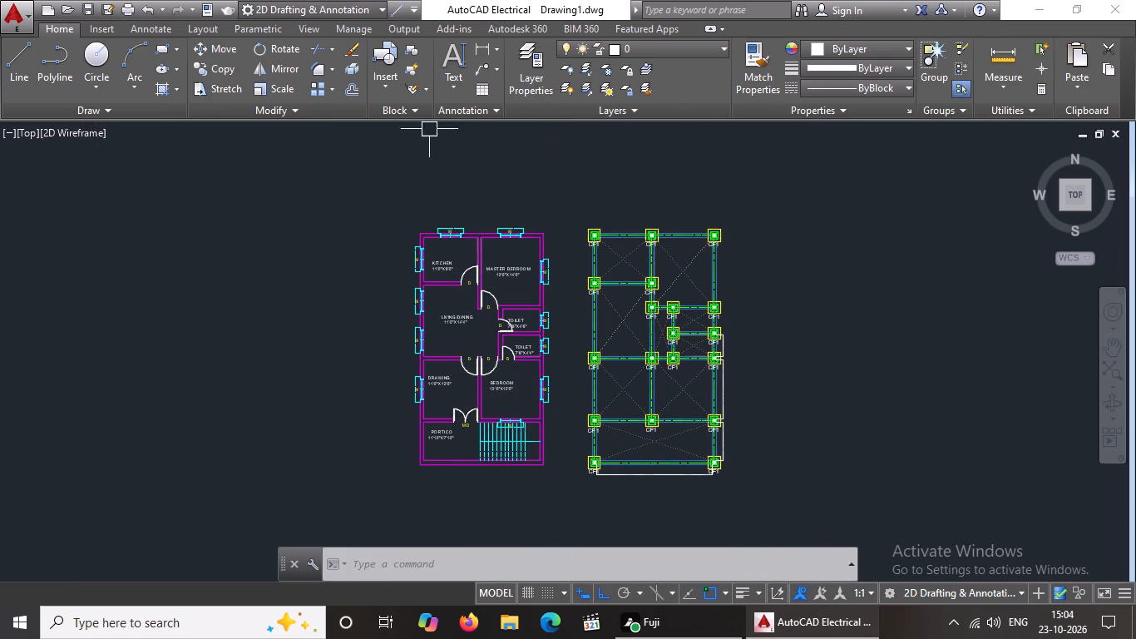
pyautogui.write('DIMLIN')
pyautogui.press('Return')
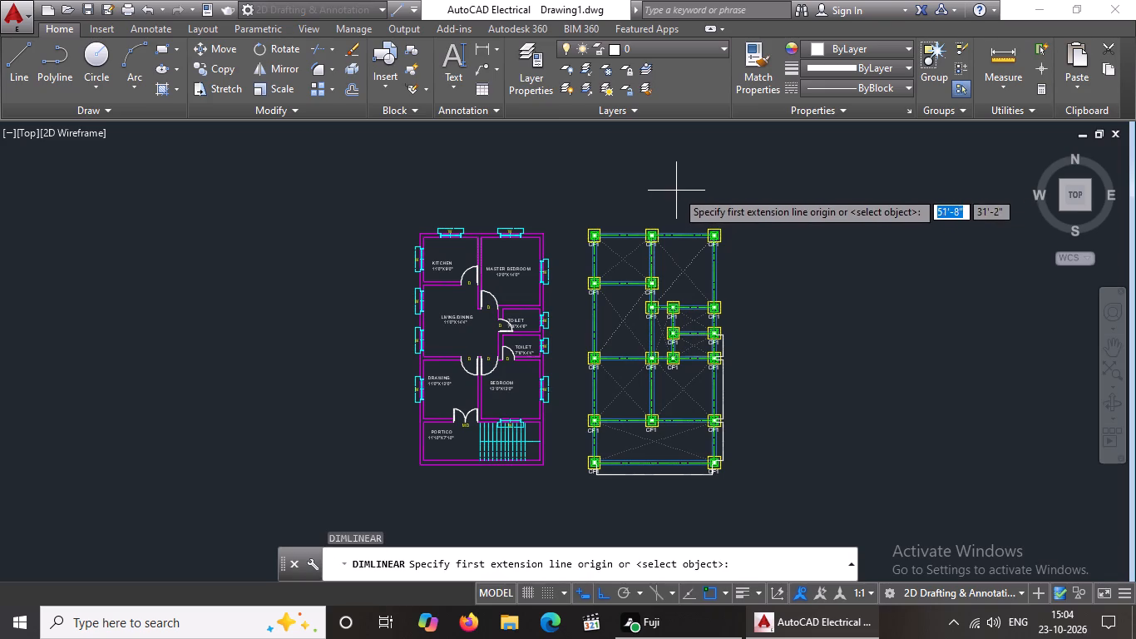
pyautogui.scroll(5, 724, 329)
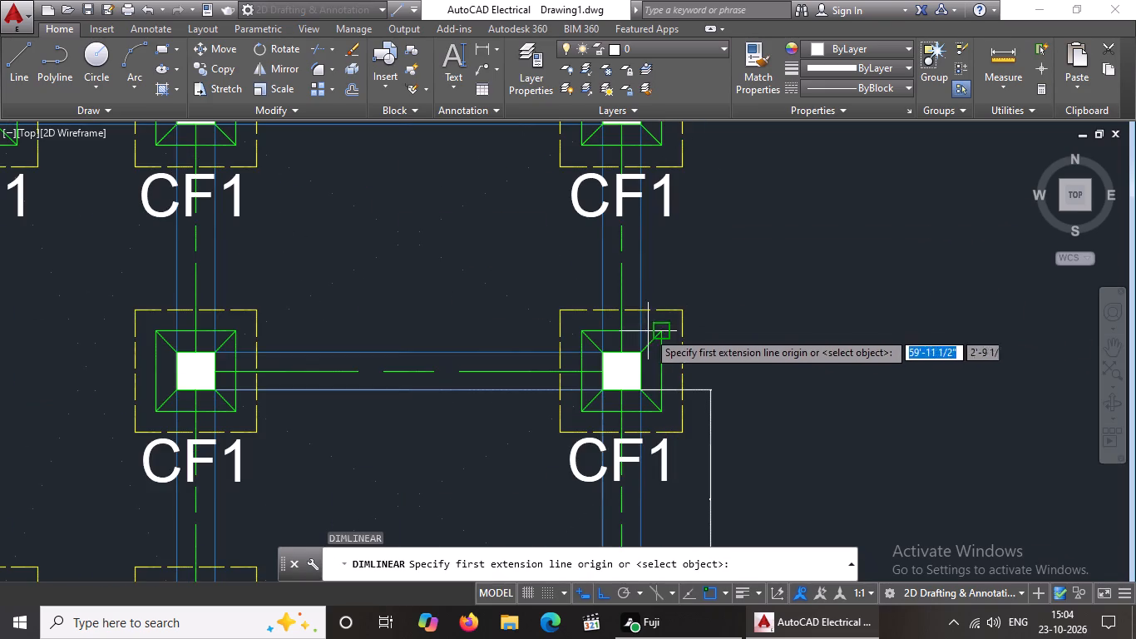
pyautogui.click(640, 352)
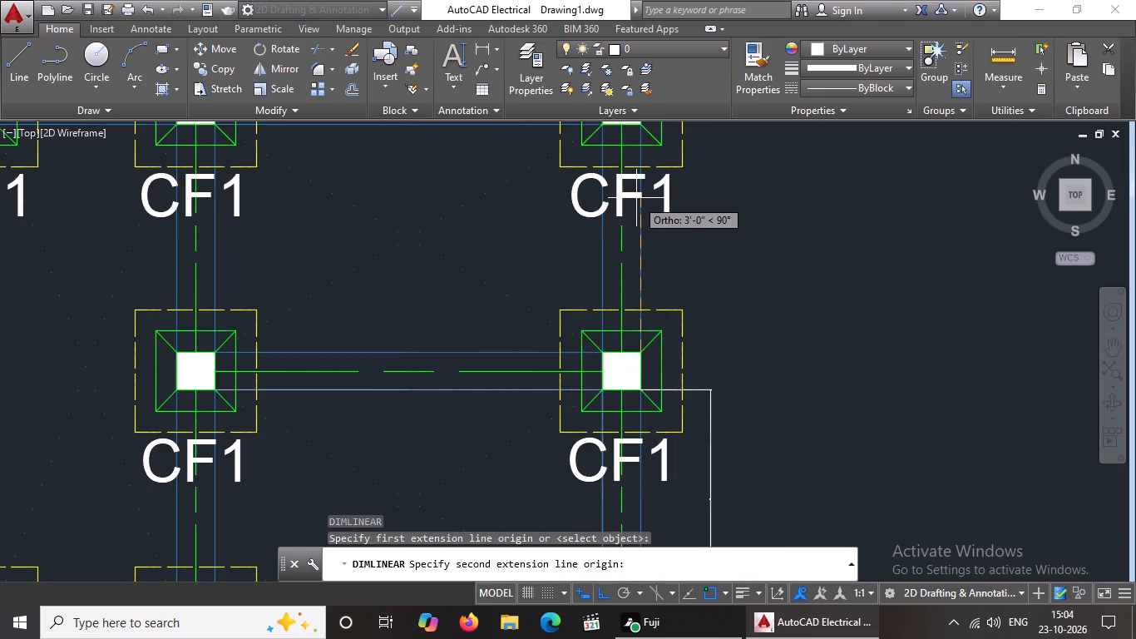
pyautogui.scroll(-1, 640, 197)
pyautogui.moveTo(640, 207); pyautogui.dragTo(640, 315, button='middle')
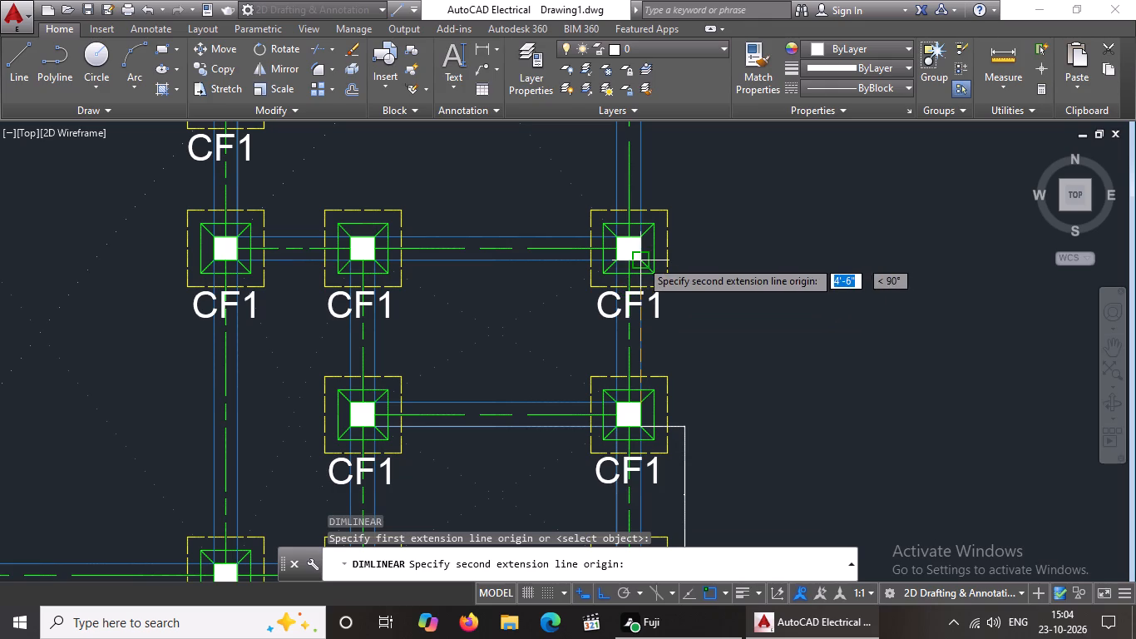
pyautogui.click(640, 260)
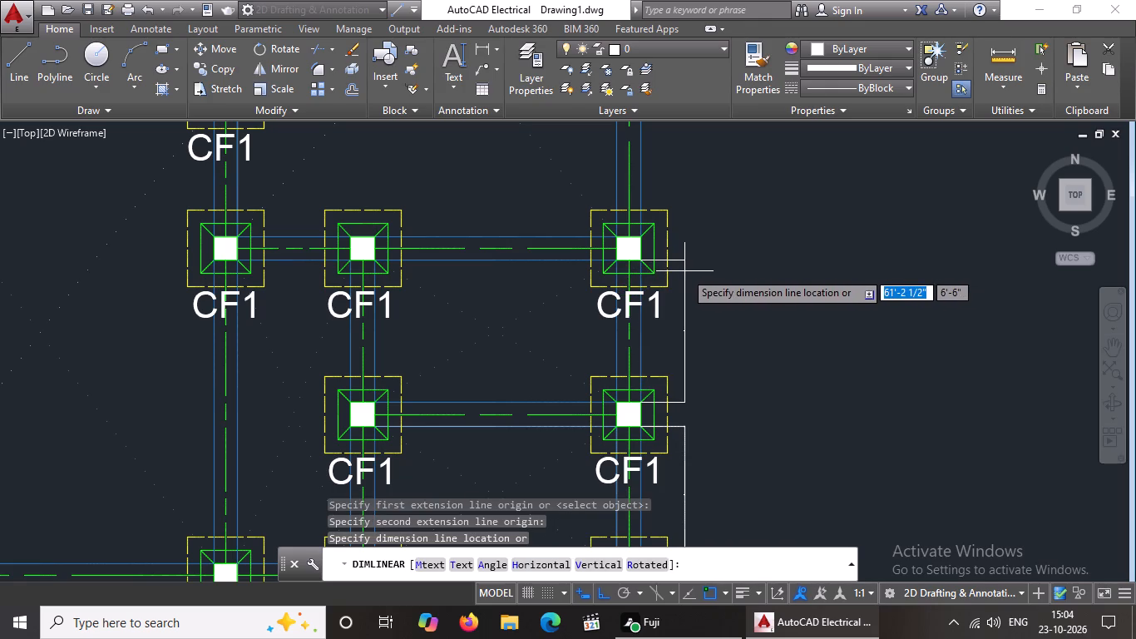
pyautogui.click(685, 274)
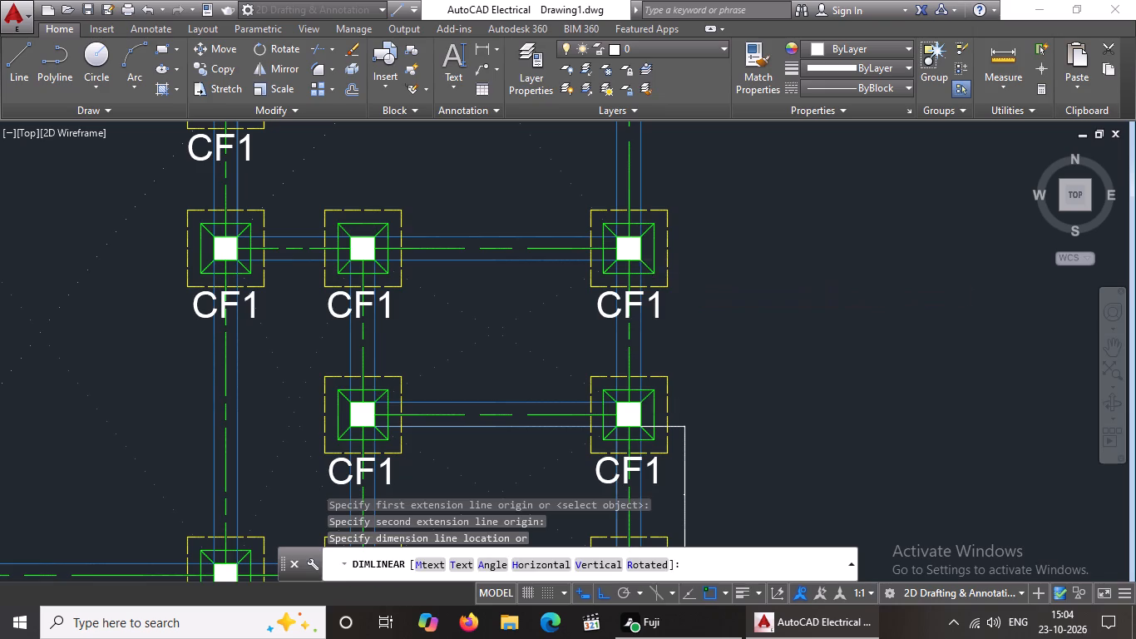
pyautogui.scroll(-5, 685, 272)
pyautogui.scroll(3, 701, 251)
pyautogui.press('Escape')
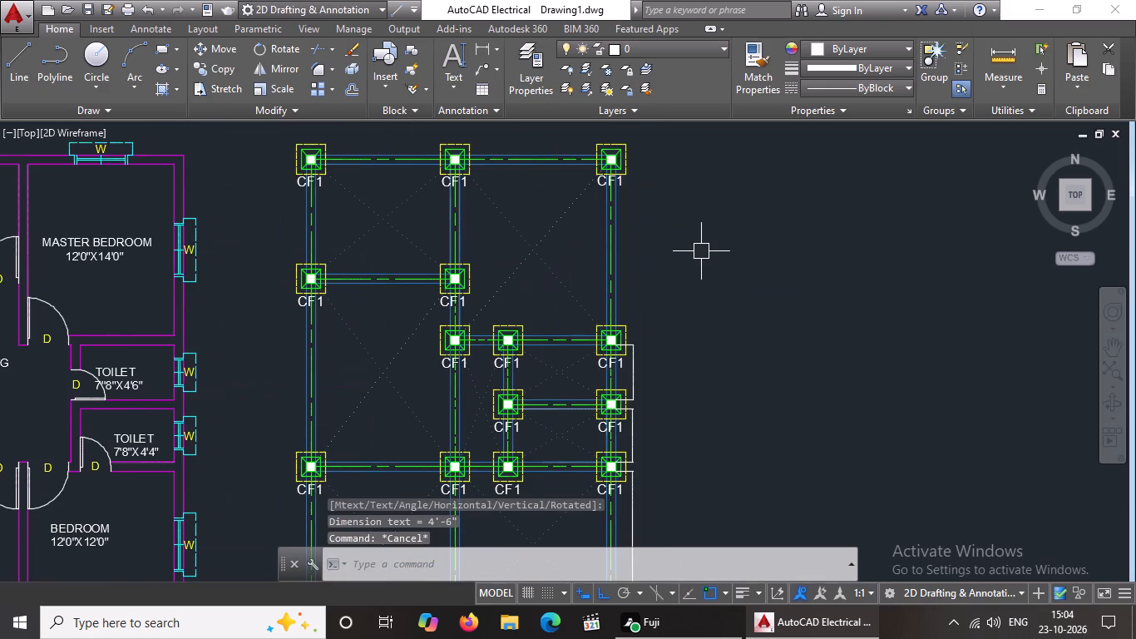
# Add a vertical linear dimension for the clear distance between the master bedroom bay's two east CF1 columns, in line with the other east-side dimensions.
pyautogui.write('DIMLIN')
pyautogui.press('Return')
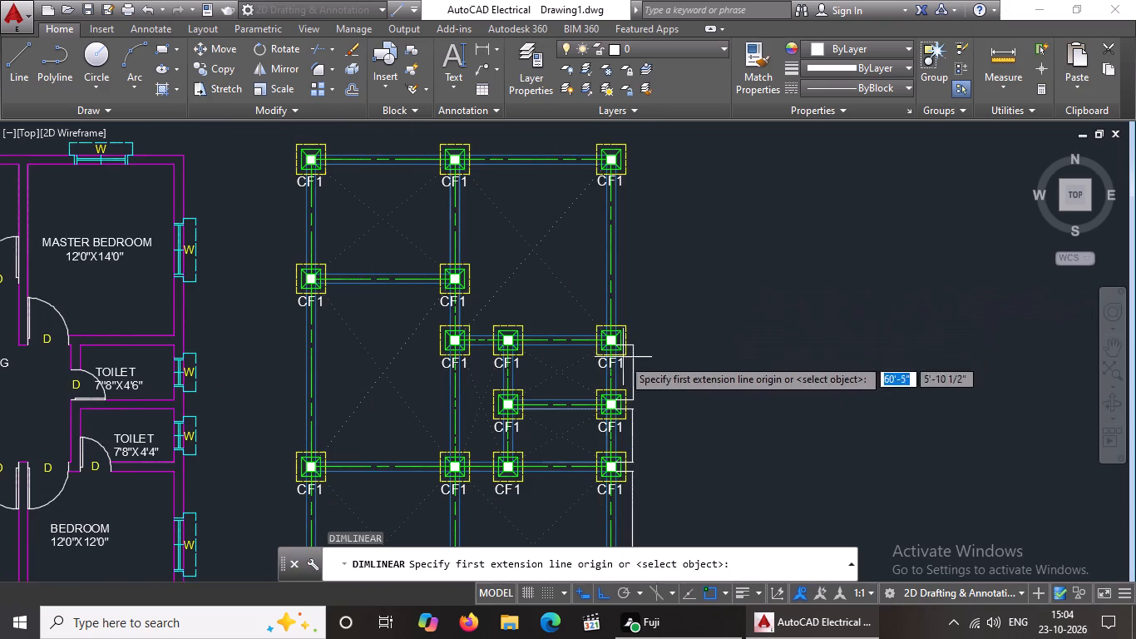
pyautogui.scroll(2, 619, 357)
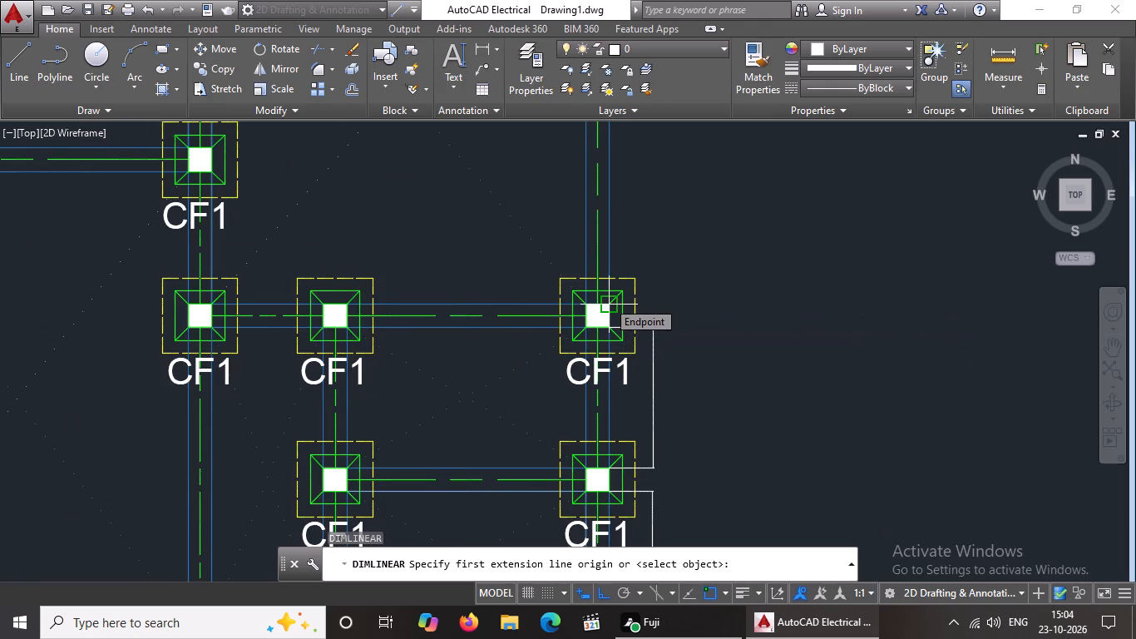
pyautogui.click(607, 300)
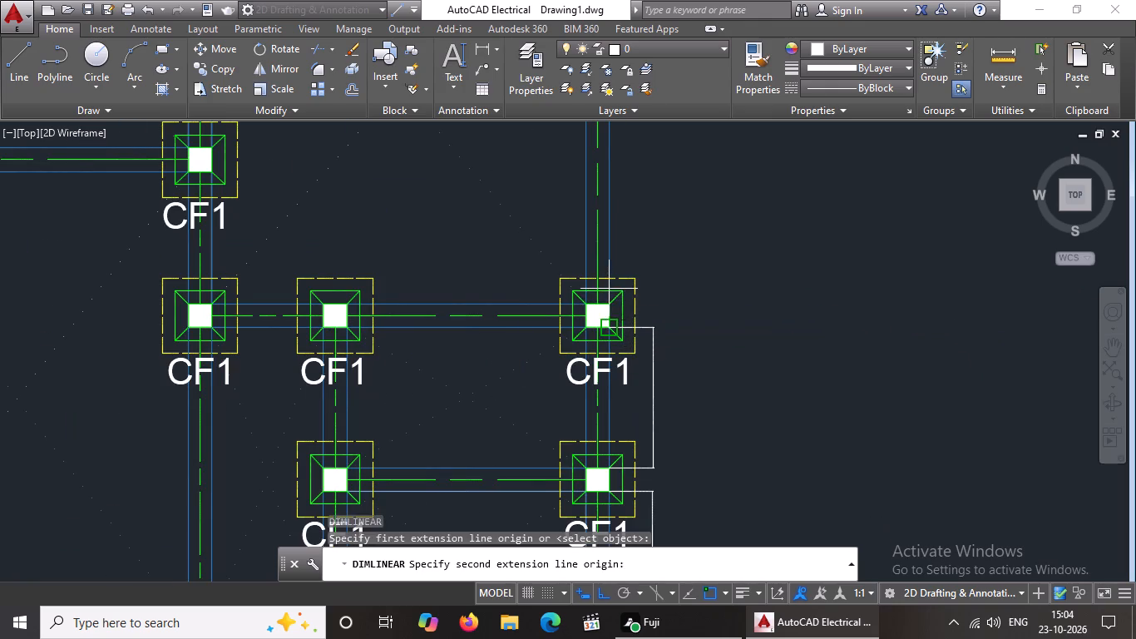
pyautogui.scroll(-2, 609, 287)
pyautogui.moveTo(624, 234); pyautogui.dragTo(620, 313, button='middle')
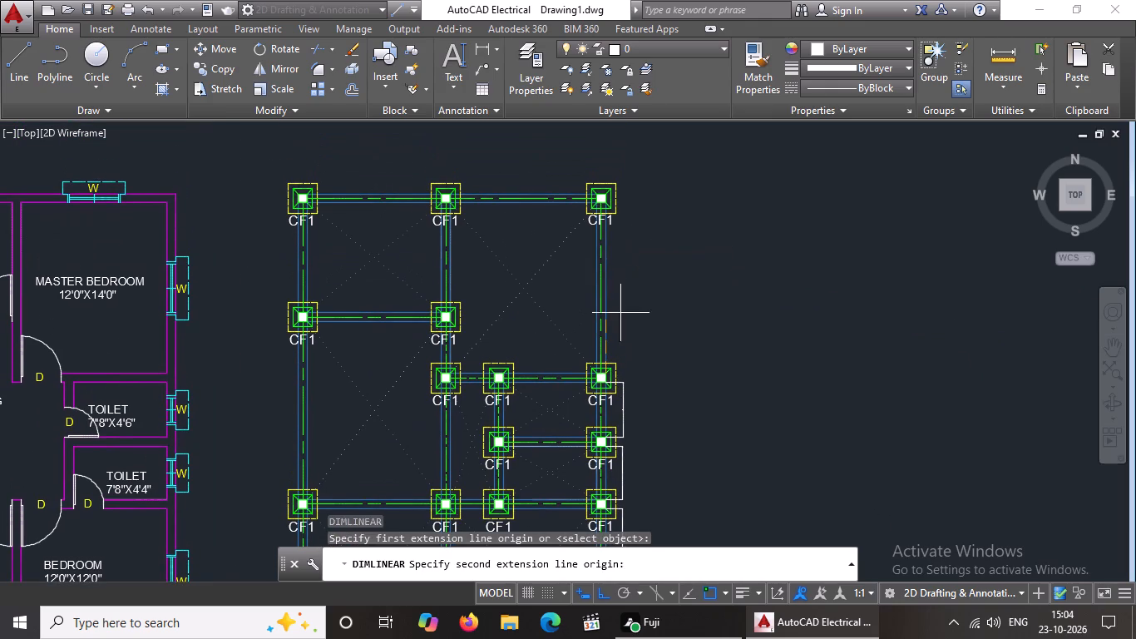
pyautogui.scroll(3, 605, 202)
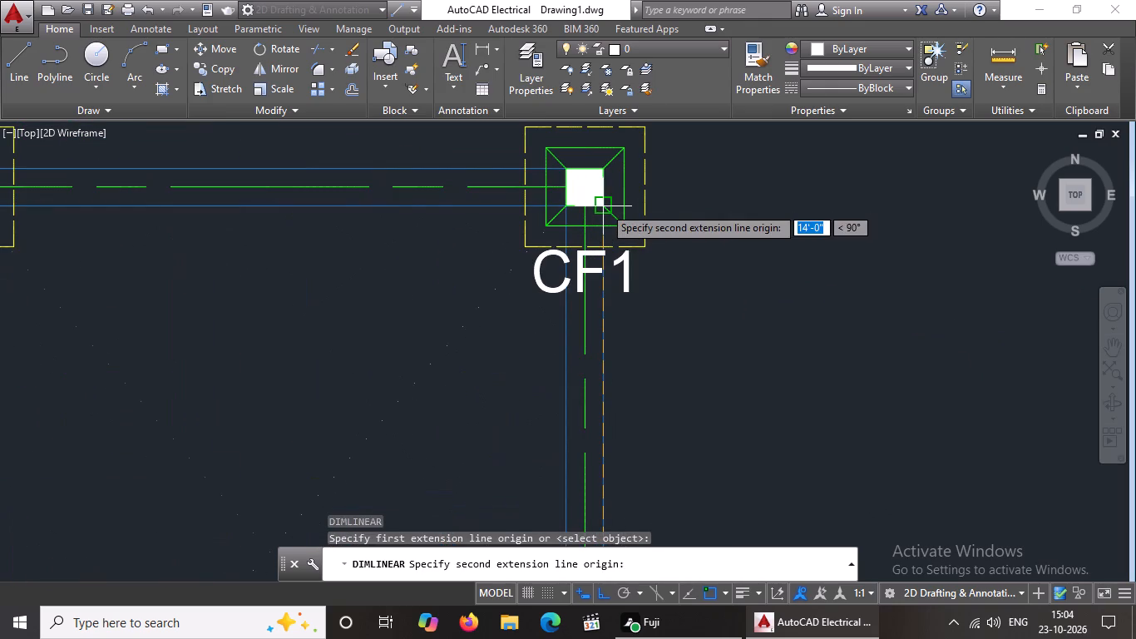
pyautogui.click(604, 206)
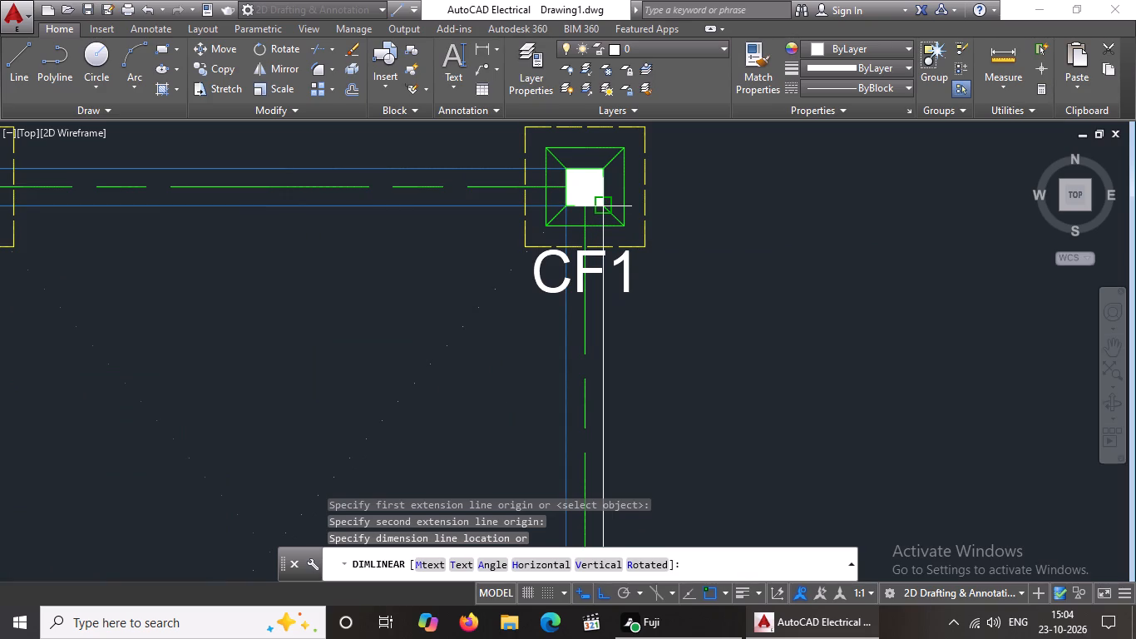
pyautogui.scroll(-3, 645, 222)
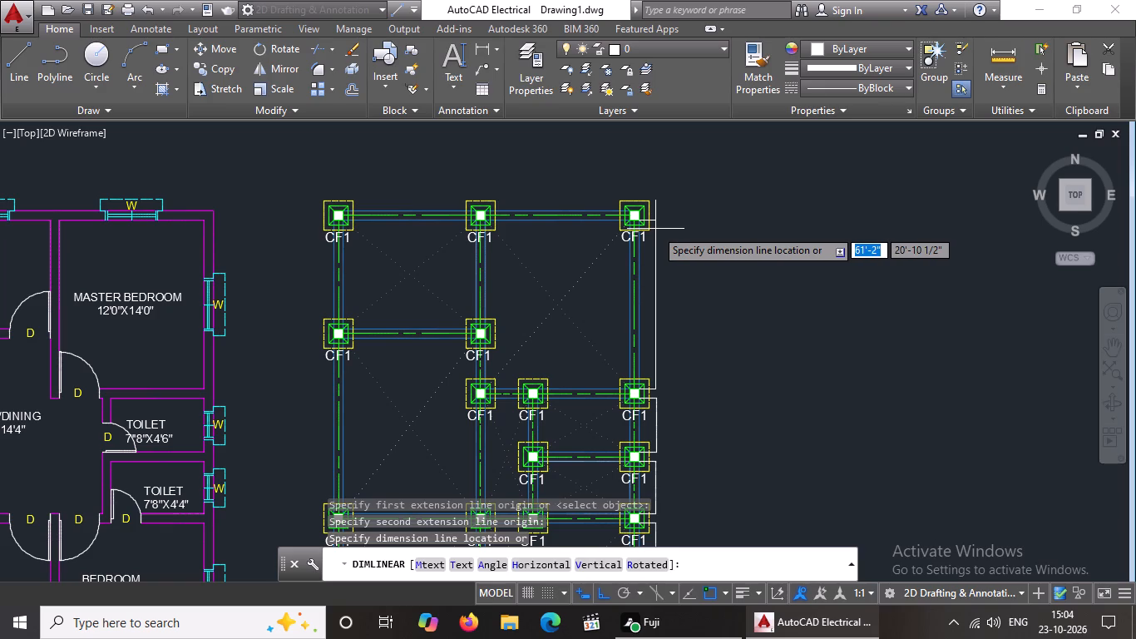
pyautogui.click(655, 229)
pyautogui.scroll(-3, 671, 239)
pyautogui.press('Escape')
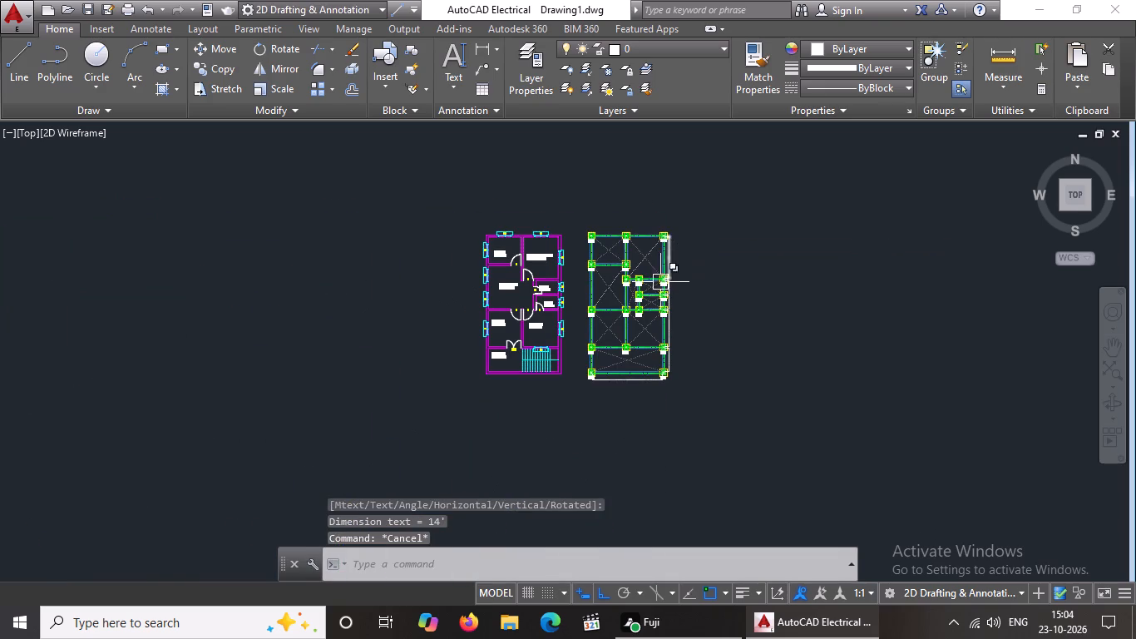
# Add a horizontal linear dimension for the clear distance between the master bedroom bay's two north CF1 columns, placed just north of the footings.
pyautogui.write('DIMLIN')
pyautogui.press('Return')
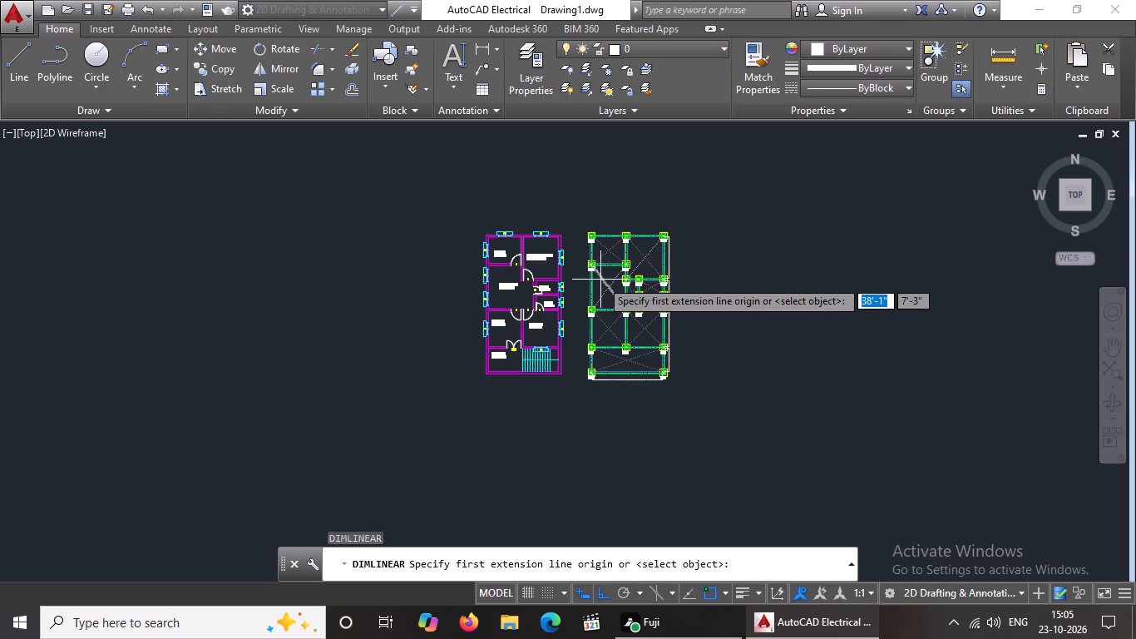
pyautogui.scroll(3, 620, 217)
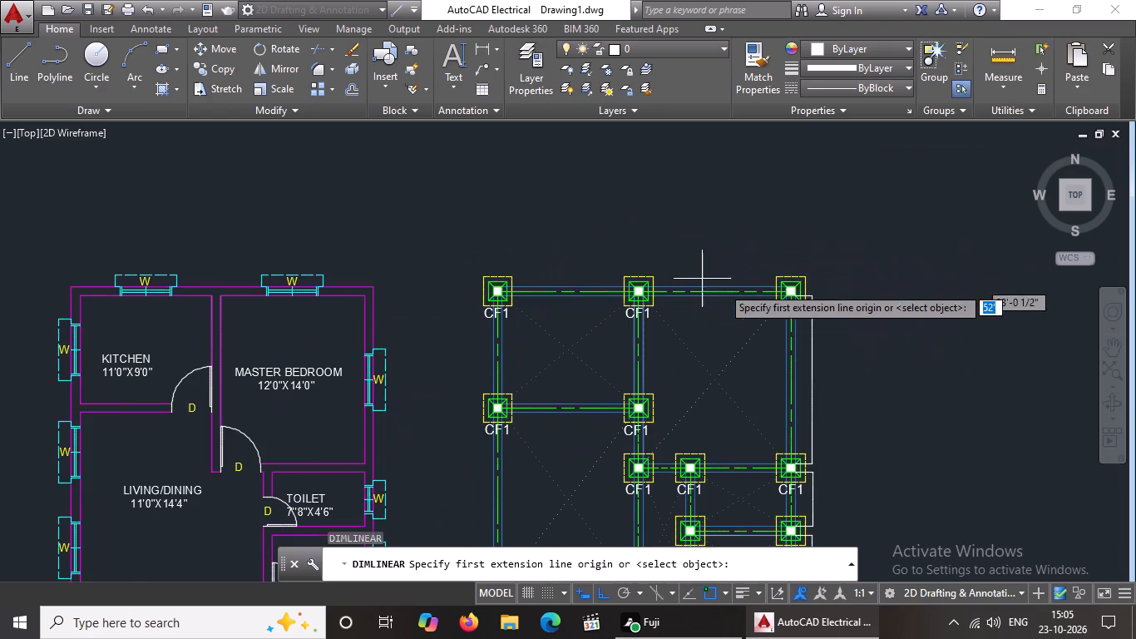
pyautogui.scroll(1, 777, 300)
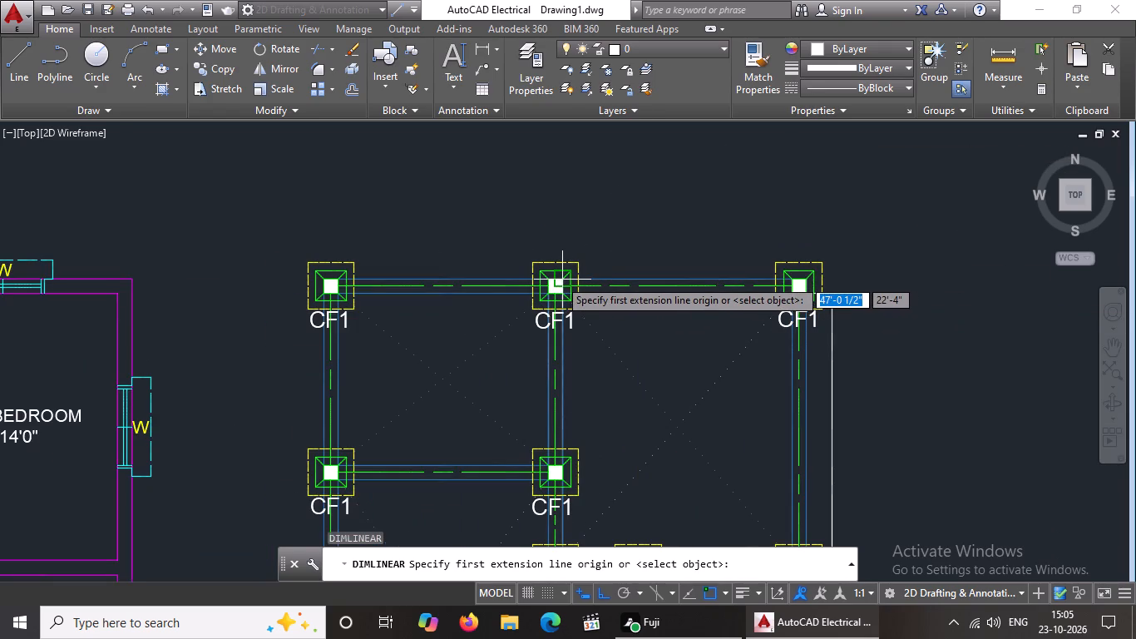
pyautogui.click(560, 279)
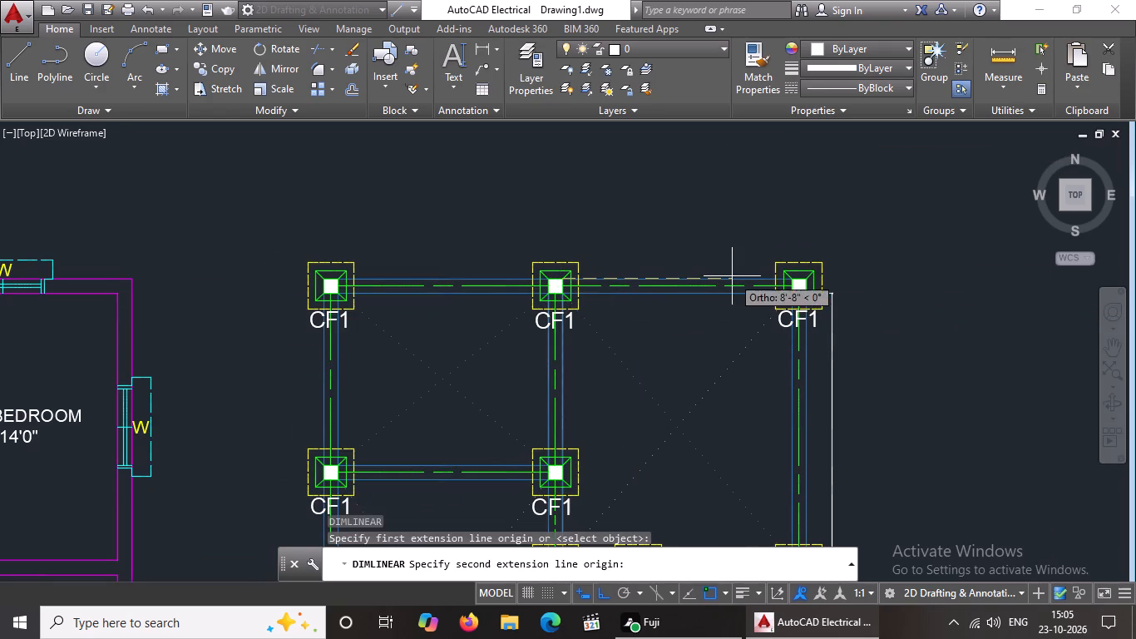
pyautogui.click(792, 275)
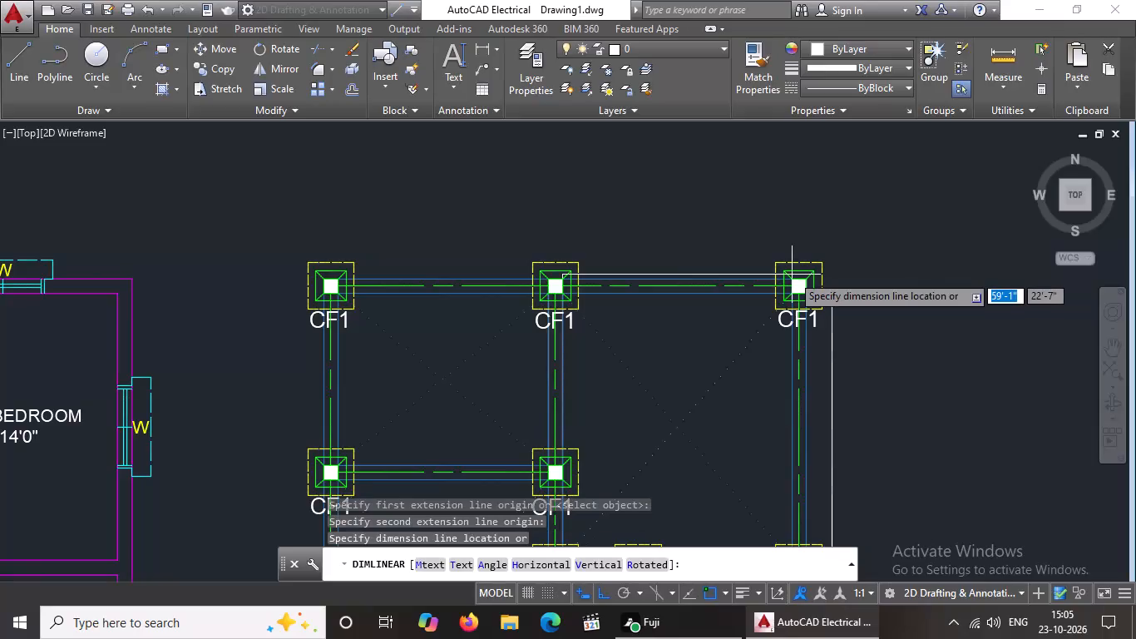
pyautogui.scroll(-3, 791, 274)
pyautogui.scroll(3, 789, 257)
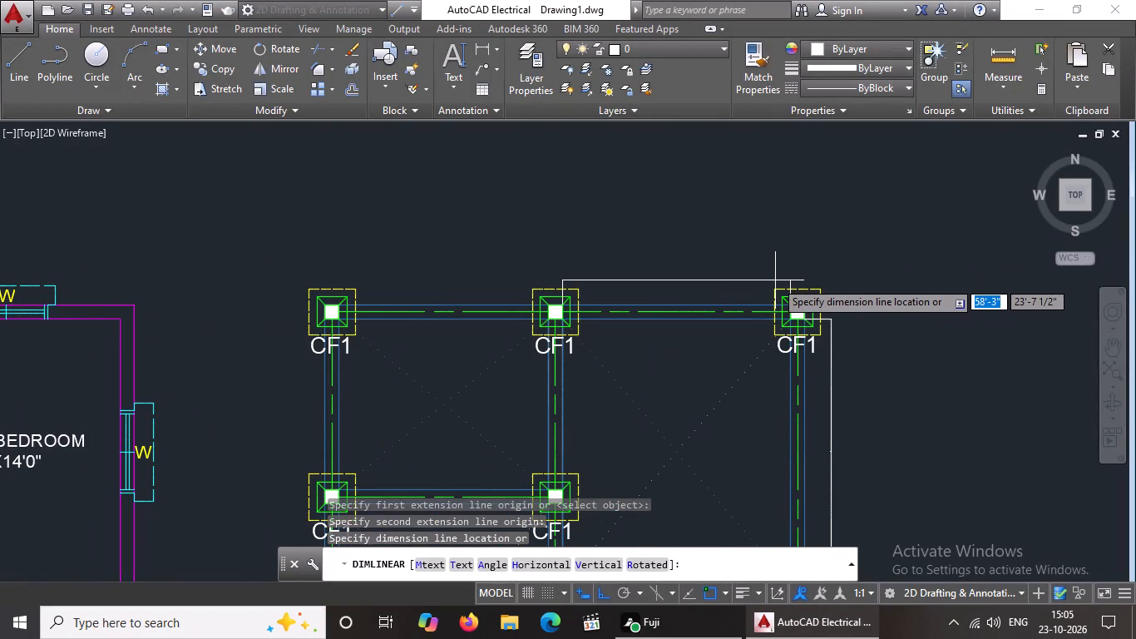
pyautogui.click(773, 279)
pyautogui.scroll(-3, 773, 277)
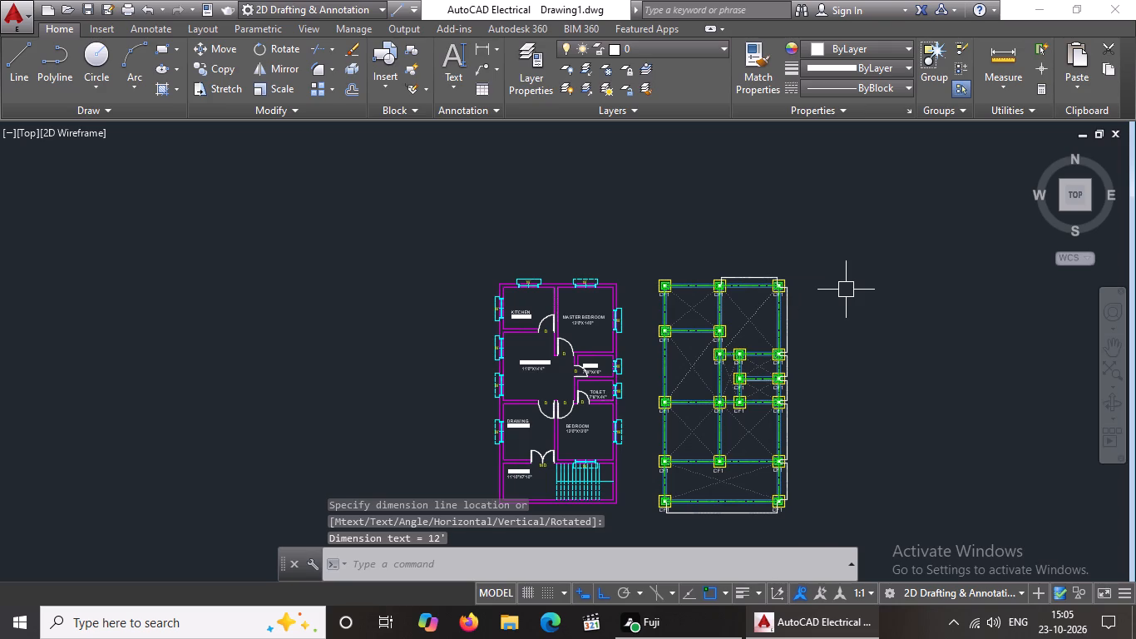
pyautogui.press('Escape')
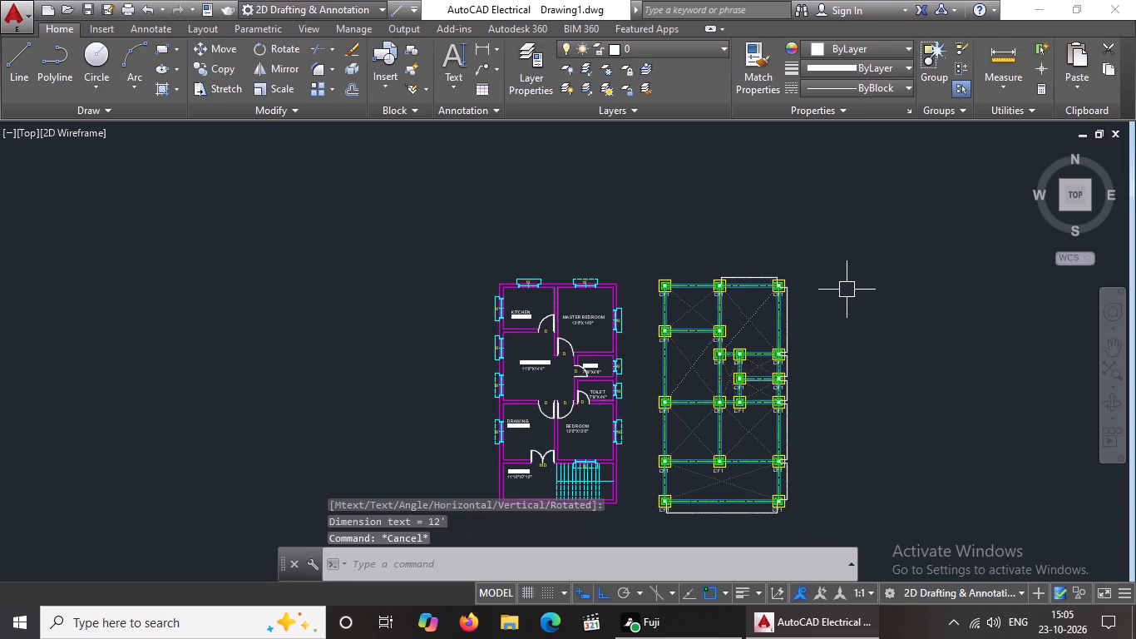
# Add a horizontal linear dimension for the clear distance between the kitchen bay's two north CF1 columns, in line with the master bedroom bay's north dimension.
pyautogui.write('DIMLIN')
pyautogui.press('Return')
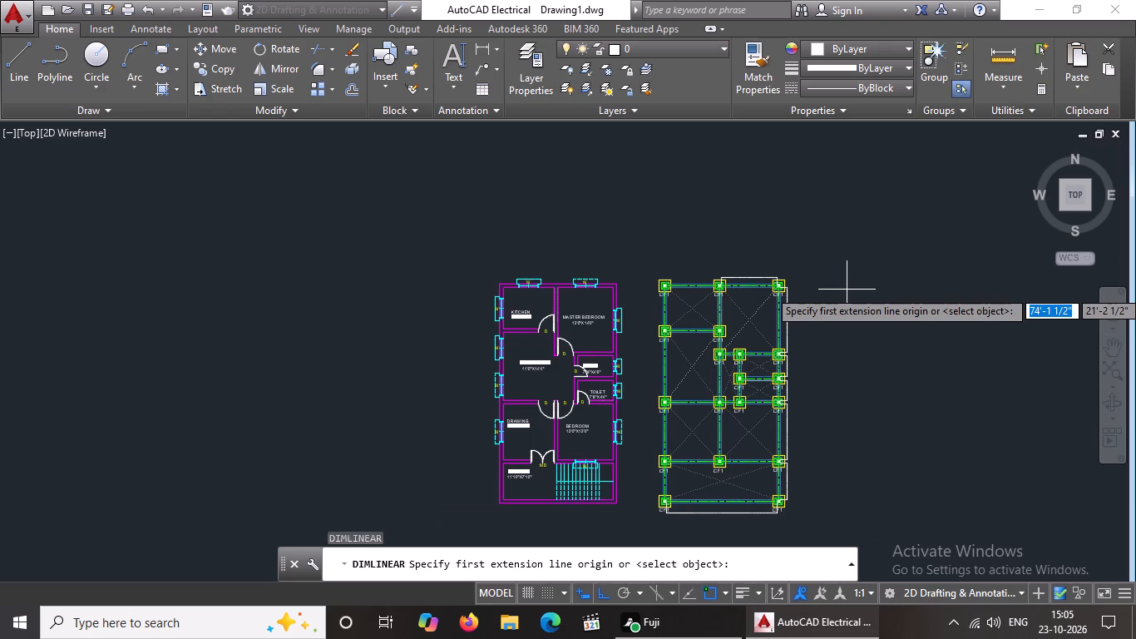
pyautogui.scroll(2, 725, 277)
pyautogui.scroll(3, 659, 307)
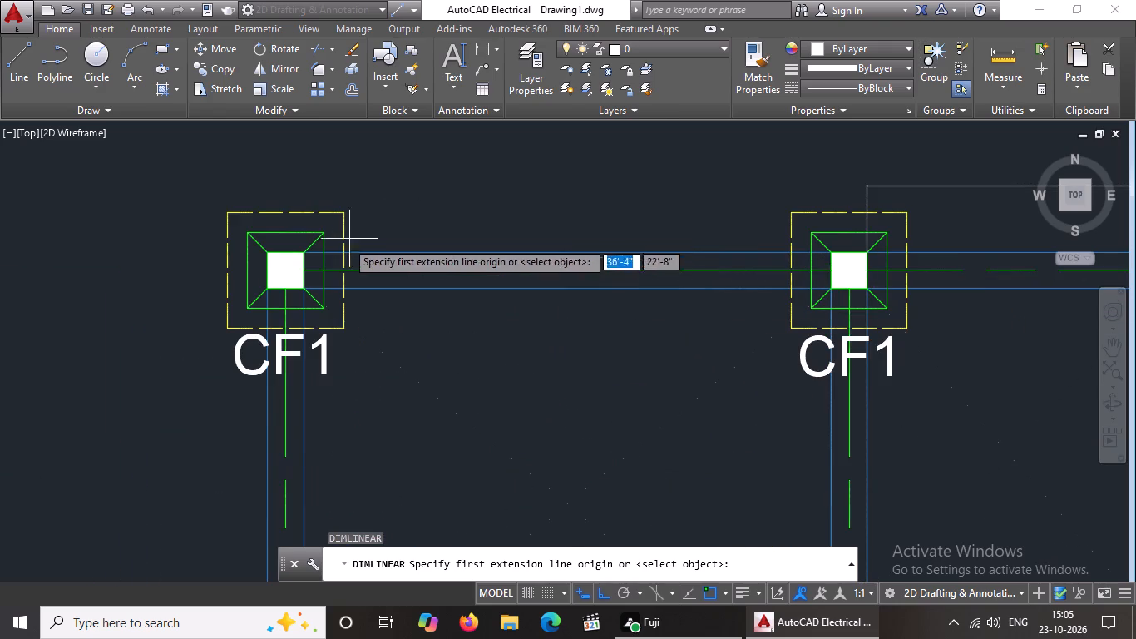
pyautogui.moveTo(304, 251); pyautogui.dragTo(328, 253)
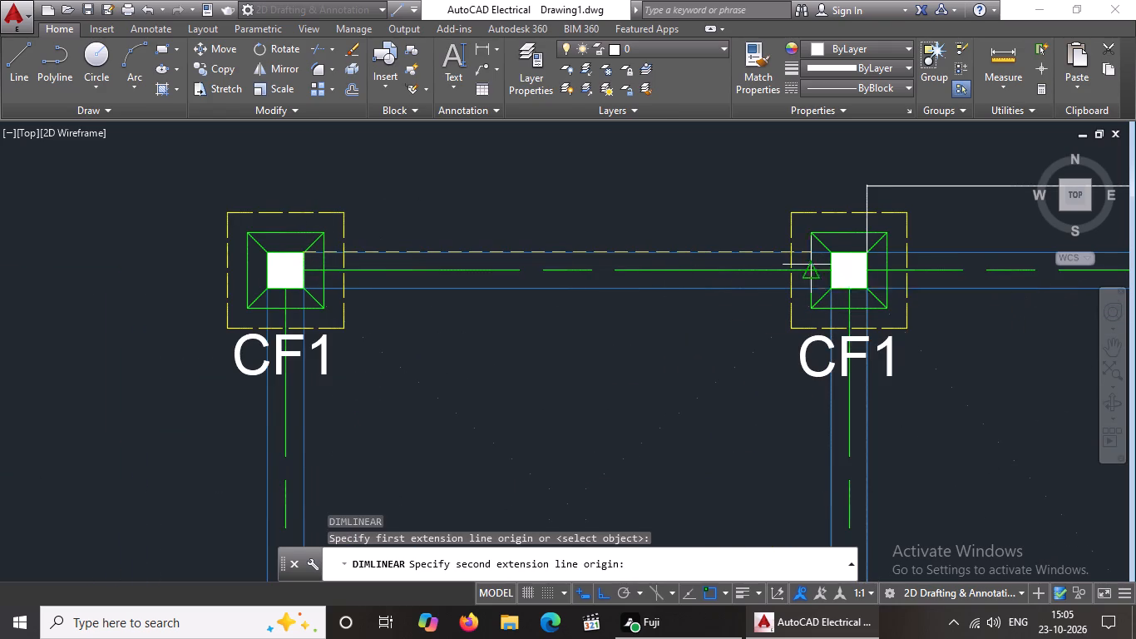
pyautogui.click(830, 255)
pyautogui.scroll(-1, 796, 236)
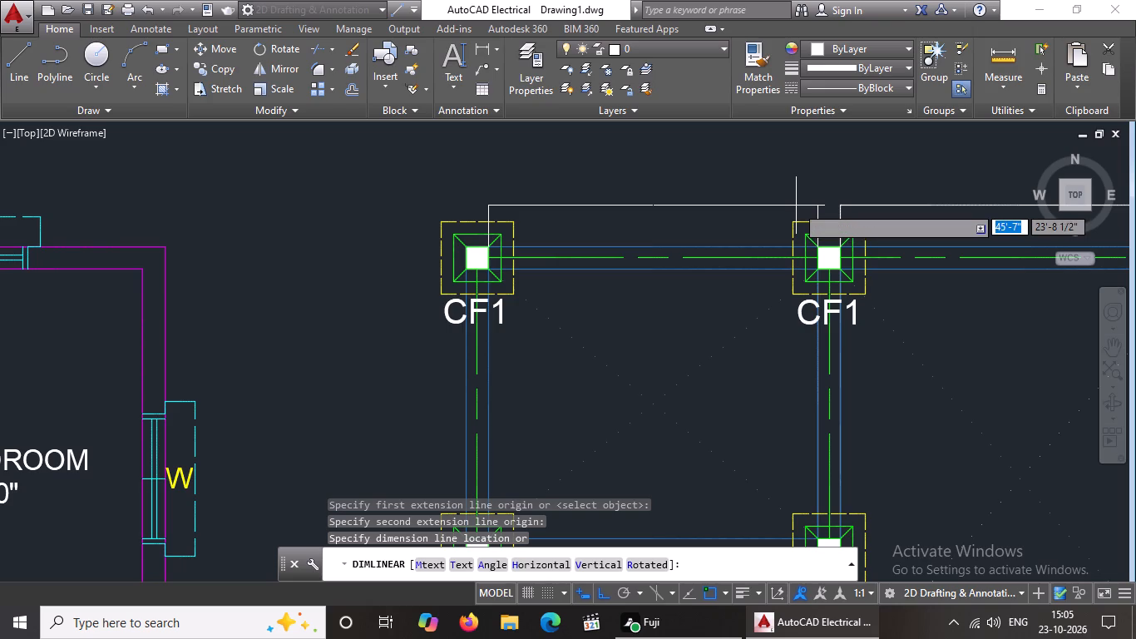
pyautogui.click(796, 205)
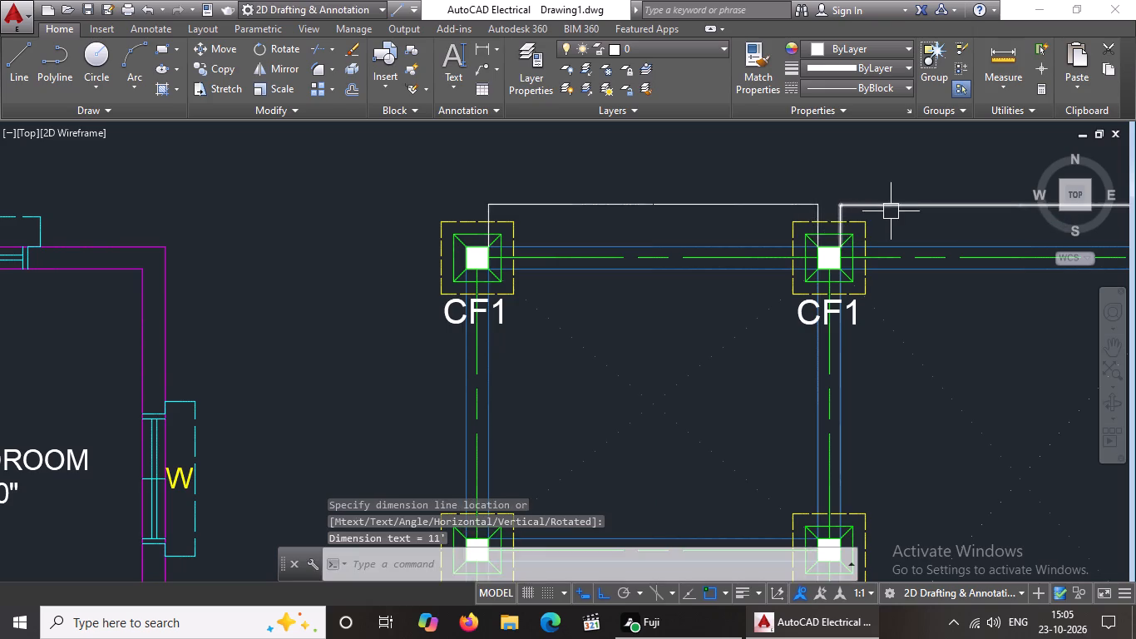
# Add a vertical linear dimension for the clear distance between the kitchen bay's two west CF1 columns, placed just west of the footings.
pyautogui.scroll(-3, 892, 211)
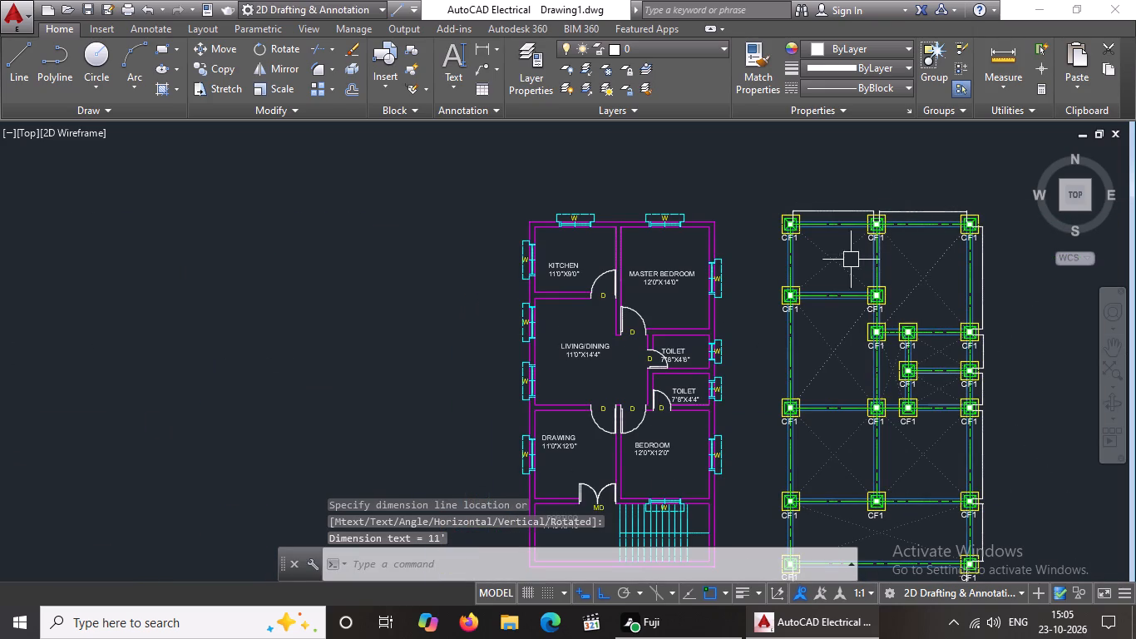
pyautogui.scroll(-1, 788, 320)
pyautogui.scroll(2, 821, 429)
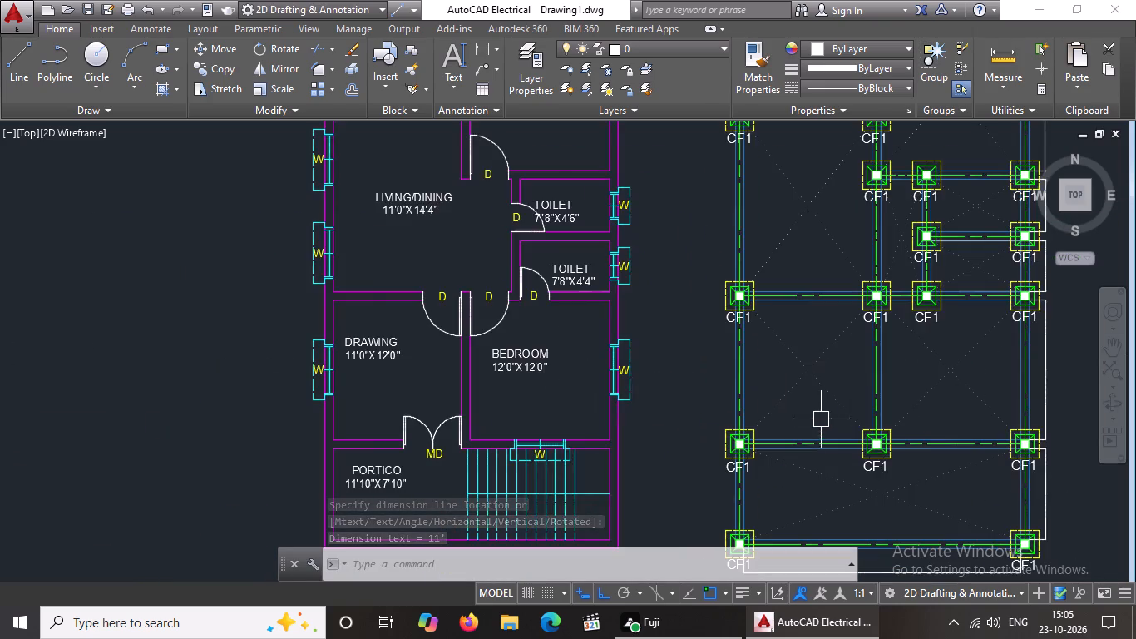
pyautogui.scroll(-2, 816, 389)
pyautogui.scroll(3, 812, 280)
pyautogui.scroll(-1, 755, 243)
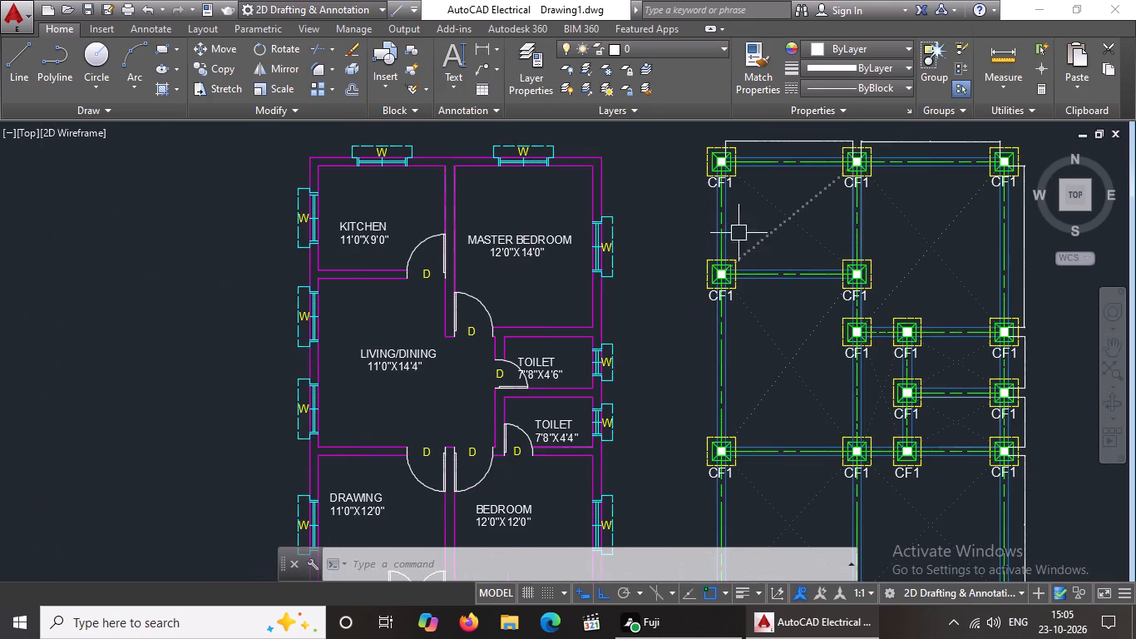
pyautogui.scroll(2, 728, 190)
pyautogui.scroll(-1, 720, 184)
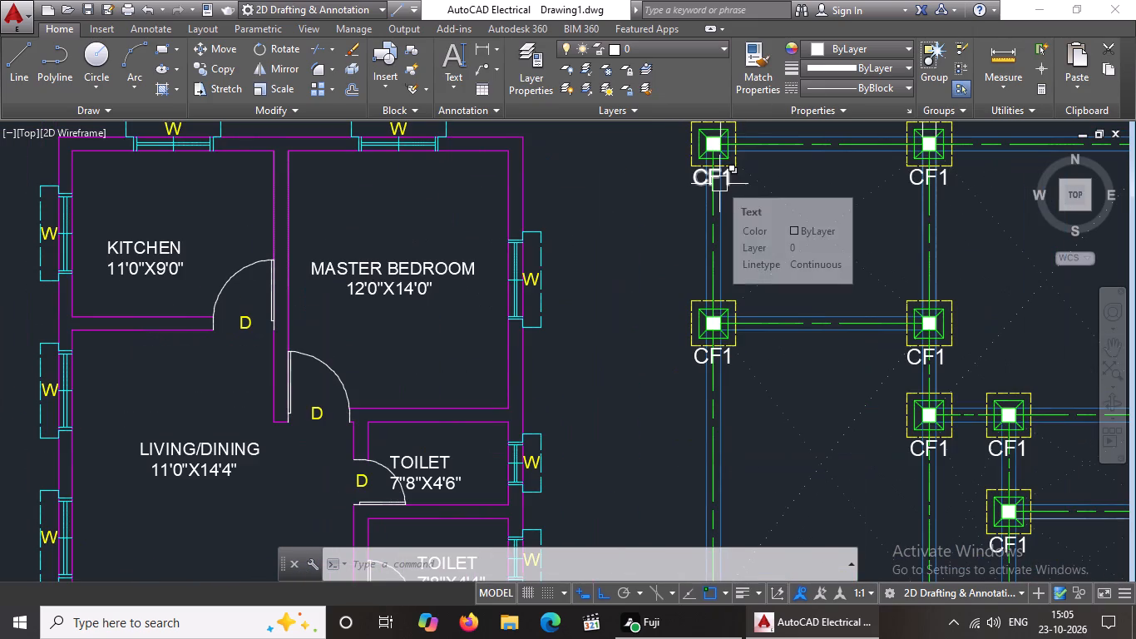
pyautogui.write('DIMLION')
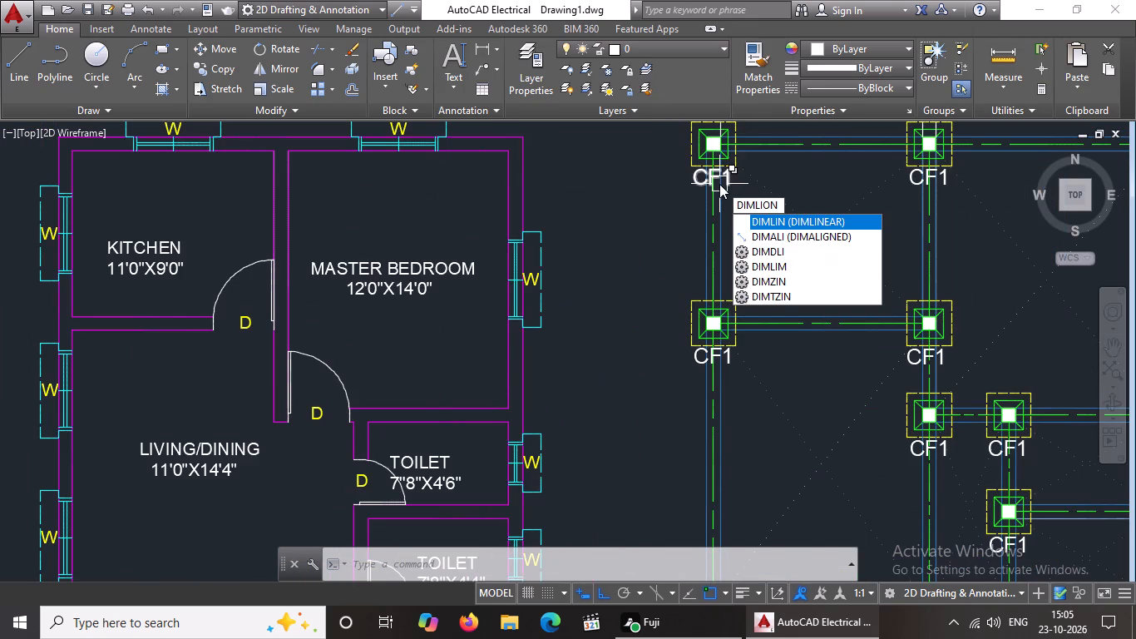
pyautogui.press('BackSpace')
pyautogui.press('BackSpace')
pyautogui.press('n')
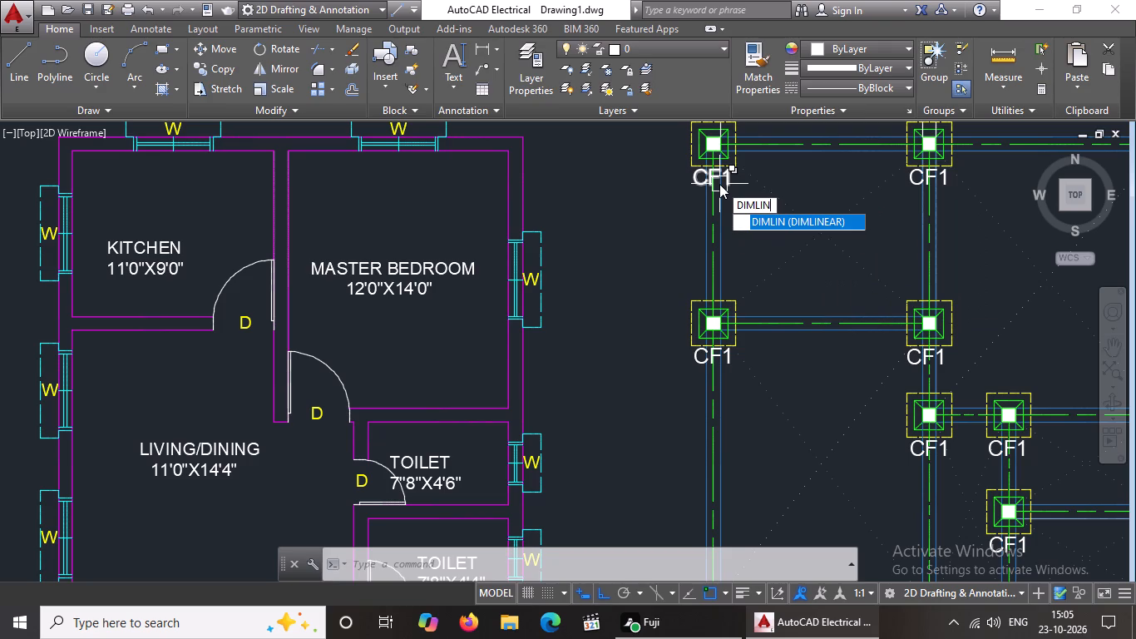
pyautogui.press('Return')
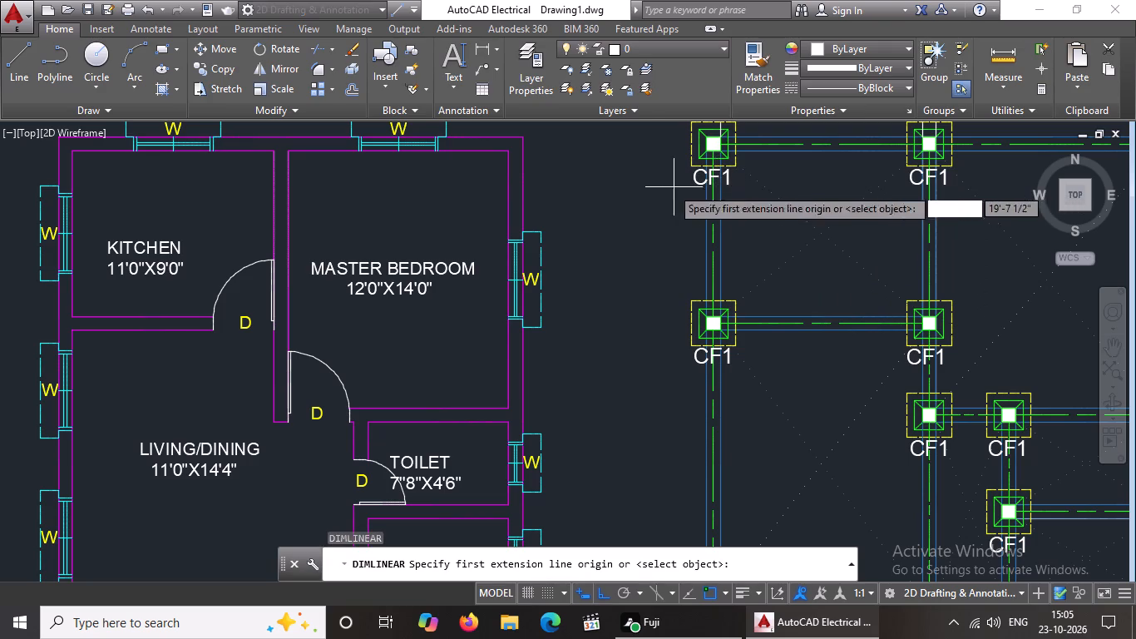
pyautogui.scroll(2, 699, 159)
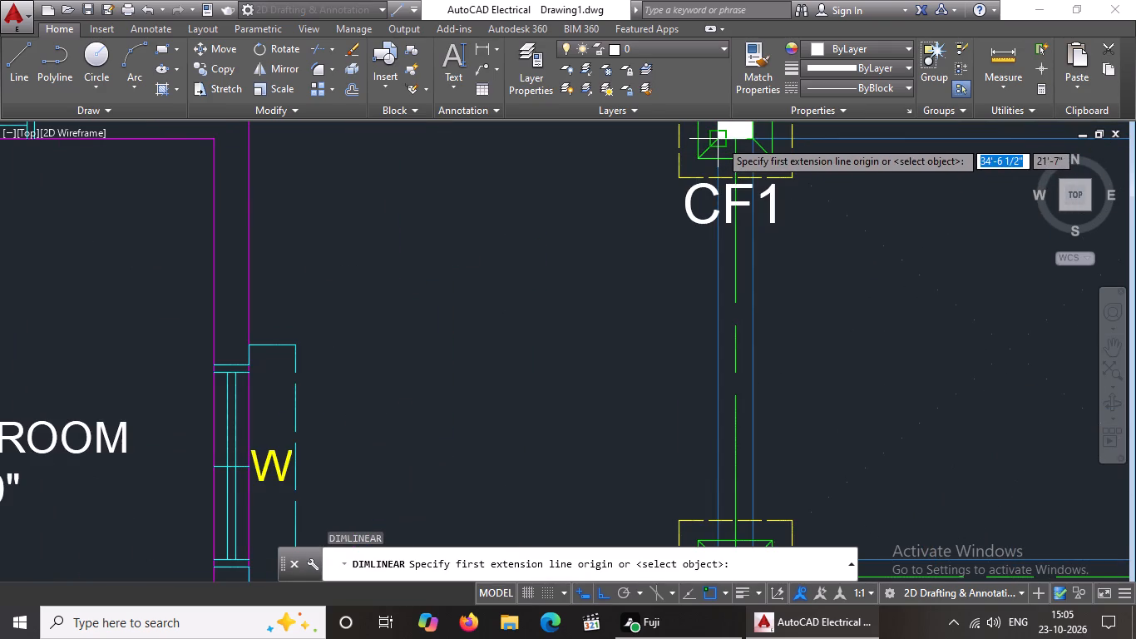
pyautogui.click(719, 140)
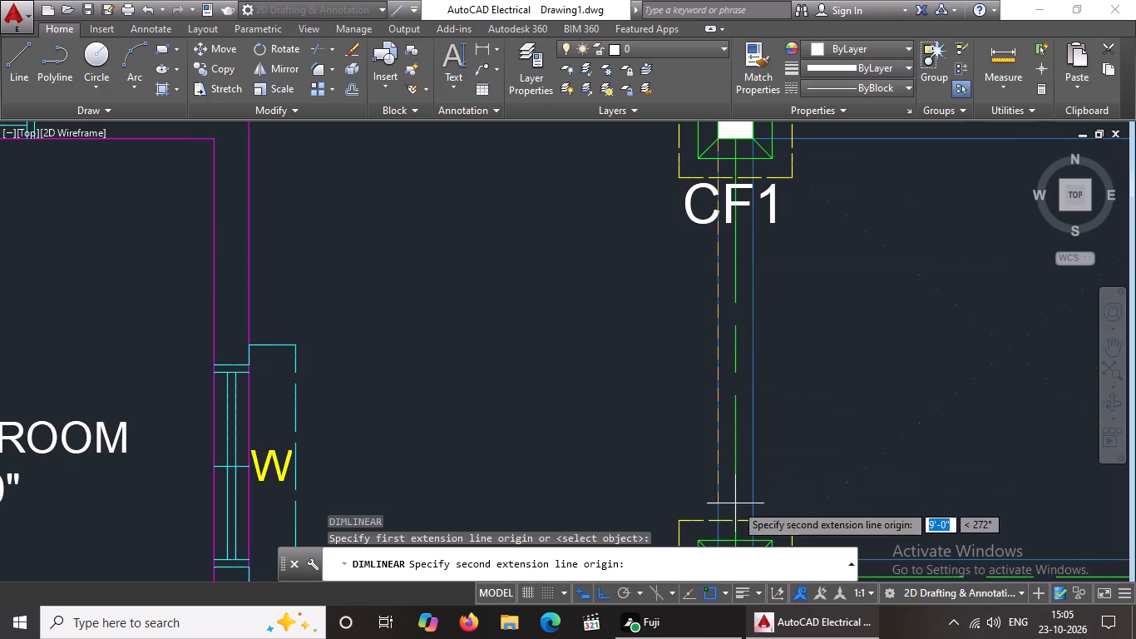
pyautogui.scroll(-2, 732, 463)
pyautogui.scroll(3, 738, 500)
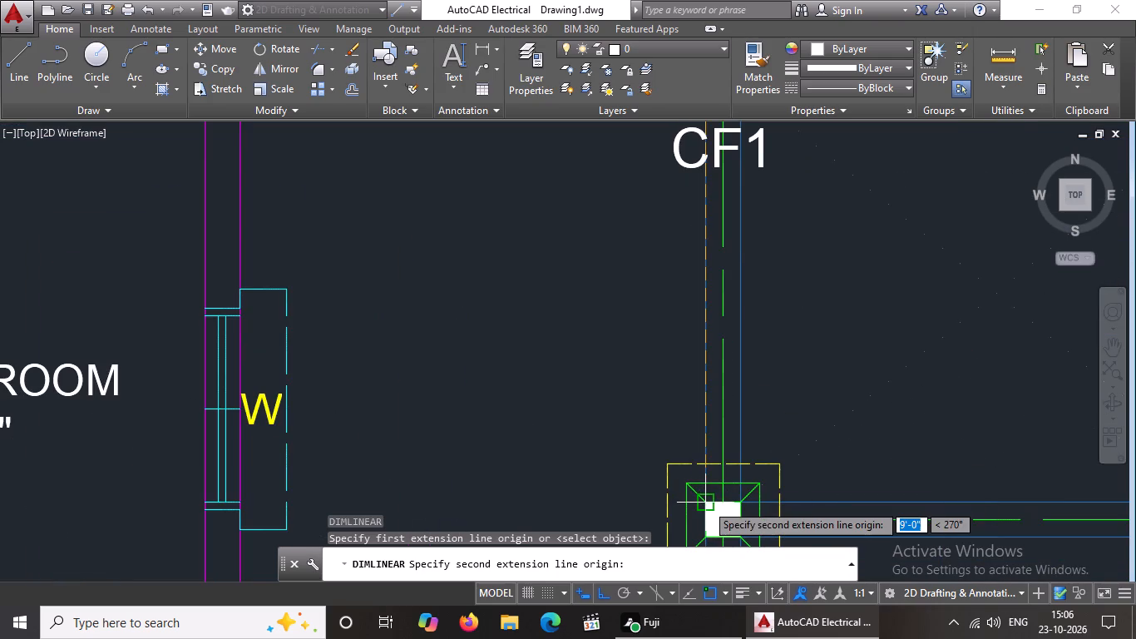
pyautogui.click(706, 503)
pyautogui.scroll(-3, 664, 490)
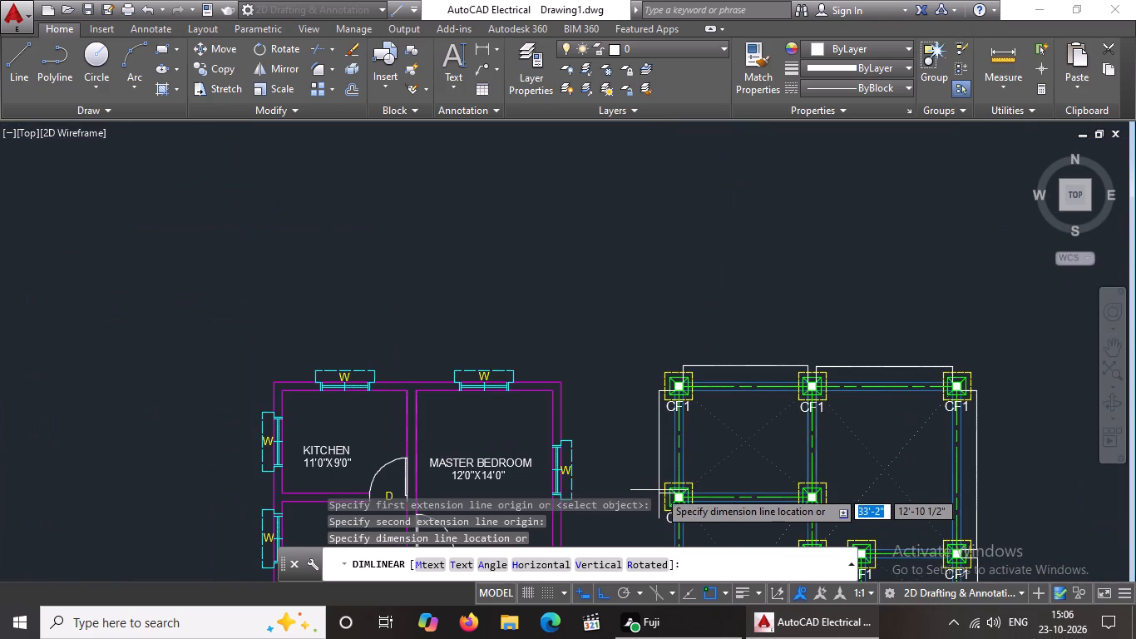
pyautogui.scroll(1, 661, 488)
pyautogui.click(658, 488)
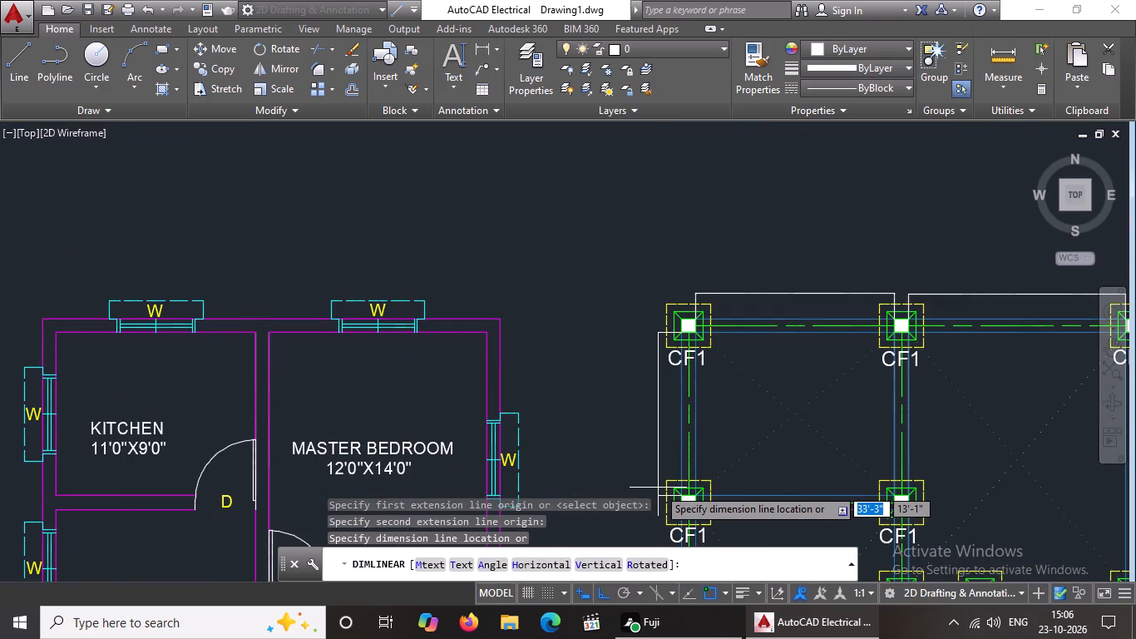
# Add a vertical linear dimension for the clear distance between the living/dining bay's two west CF1 columns, alongside the kitchen bay's west dimension.
pyautogui.scroll(-3, 689, 463)
pyautogui.moveTo(741, 471); pyautogui.dragTo(744, 366, button='middle')
pyautogui.scroll(1, 731, 404)
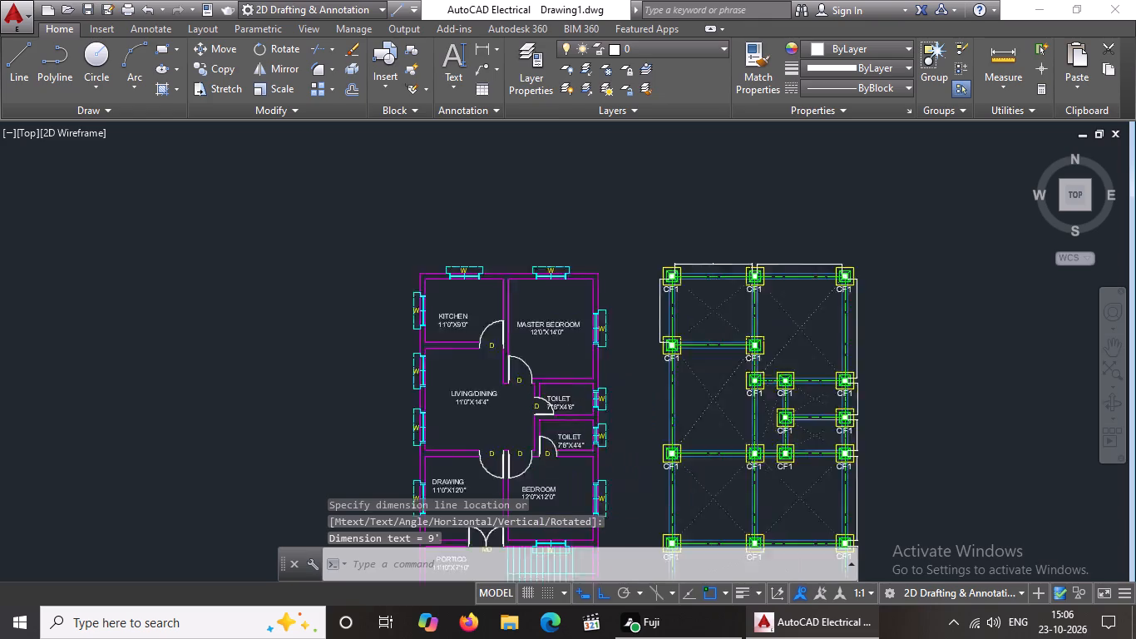
pyautogui.scroll(1, 731, 404)
pyautogui.write('DIMLIN')
pyautogui.press('Return')
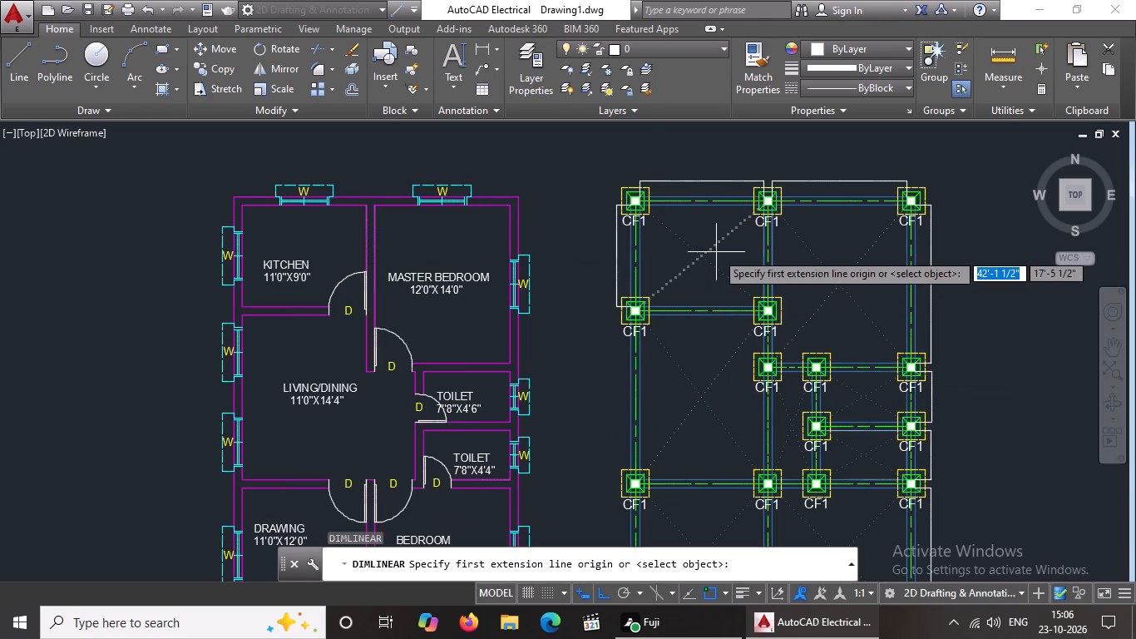
pyautogui.scroll(-1, 706, 330)
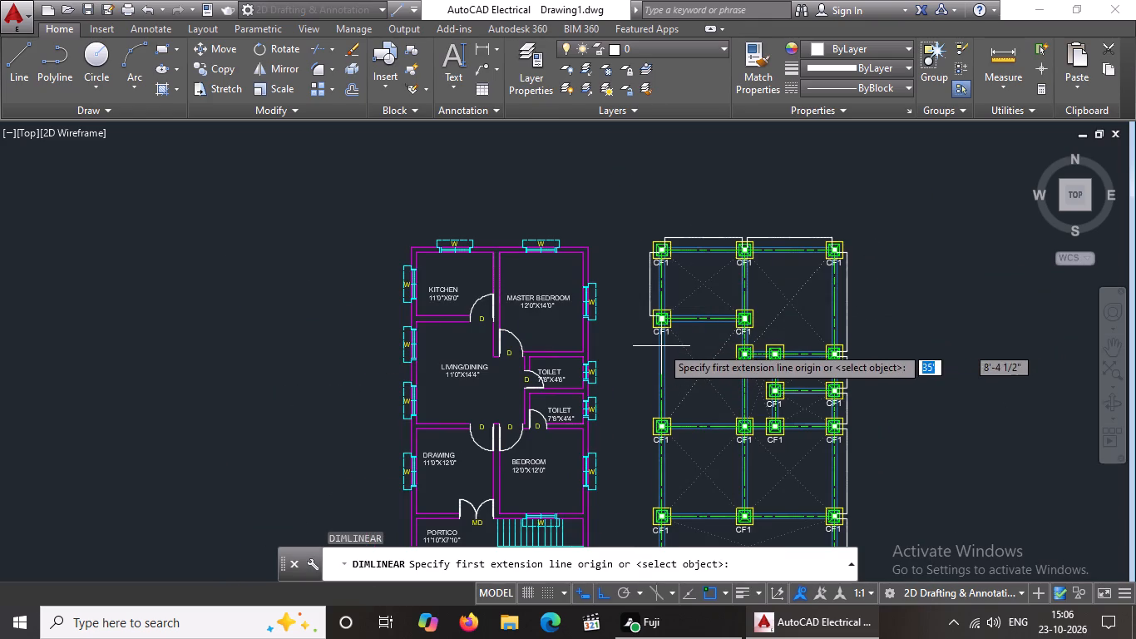
pyautogui.scroll(3, 659, 349)
pyautogui.scroll(1, 643, 256)
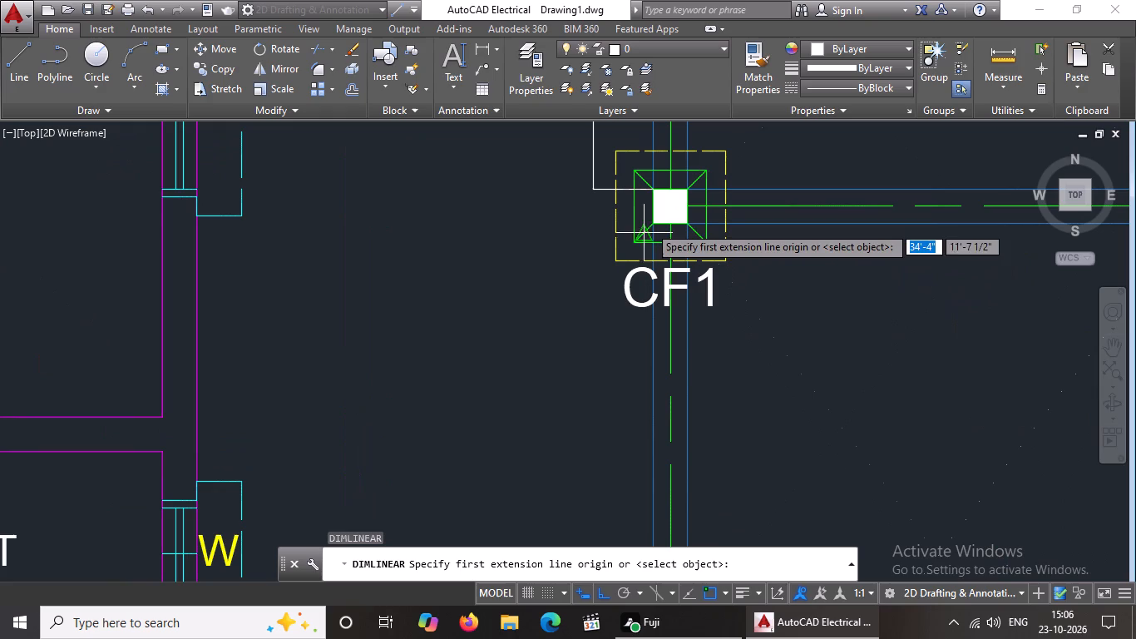
pyautogui.click(654, 224)
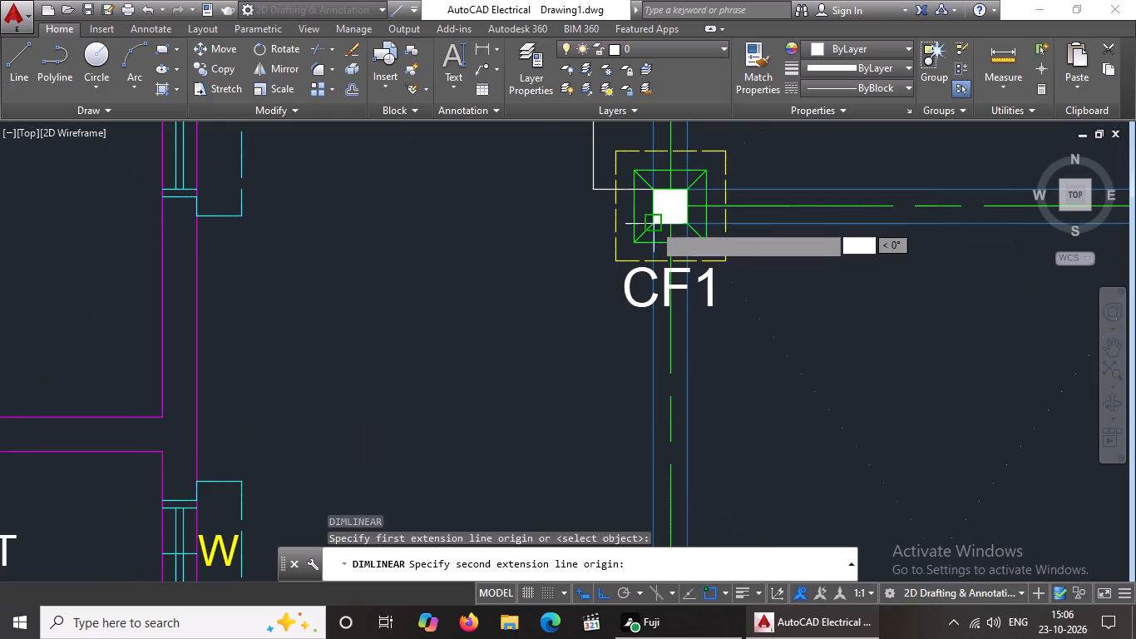
pyautogui.scroll(-3, 655, 223)
pyautogui.scroll(3, 654, 395)
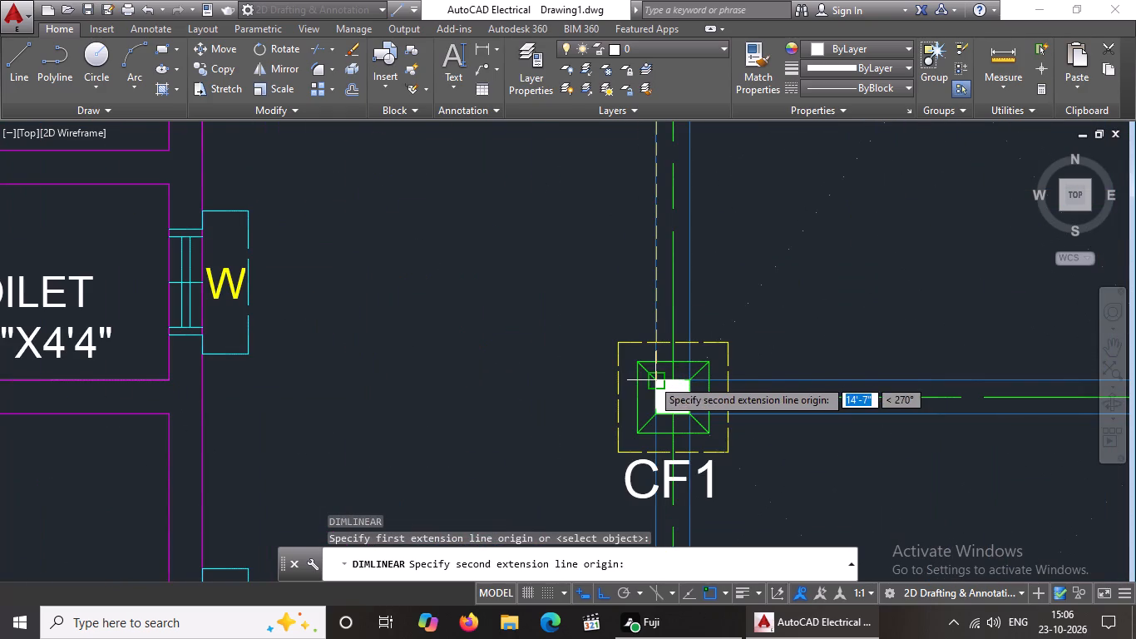
pyautogui.click(652, 381)
pyautogui.scroll(-2, 653, 378)
pyautogui.moveTo(629, 419); pyautogui.dragTo(628, 446, button='middle')
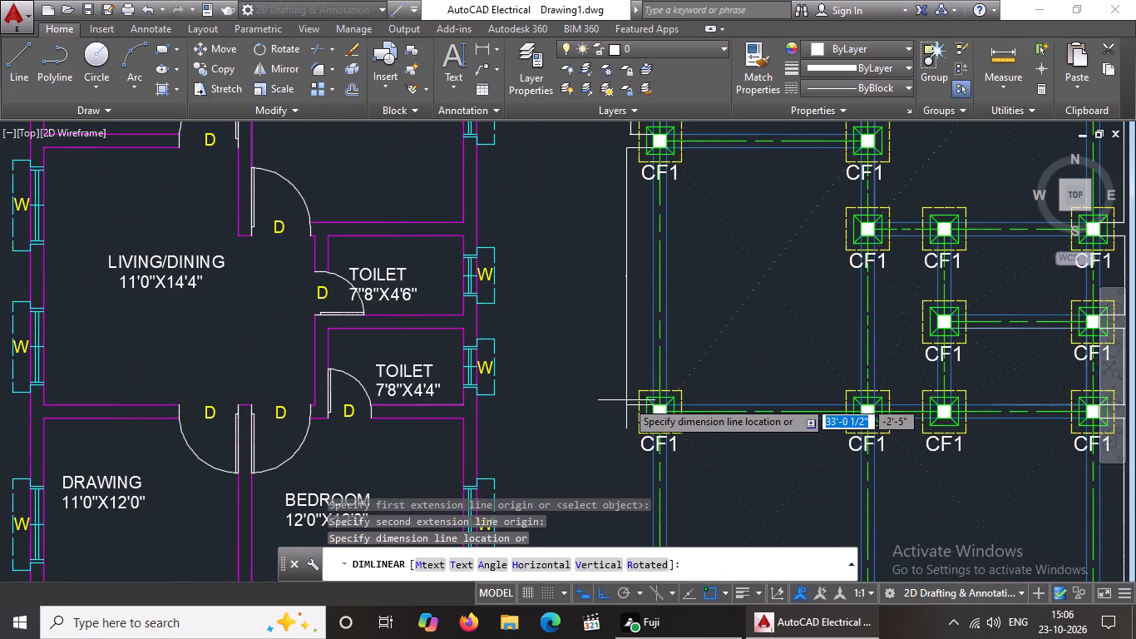
pyautogui.click(626, 399)
pyautogui.scroll(-2, 662, 390)
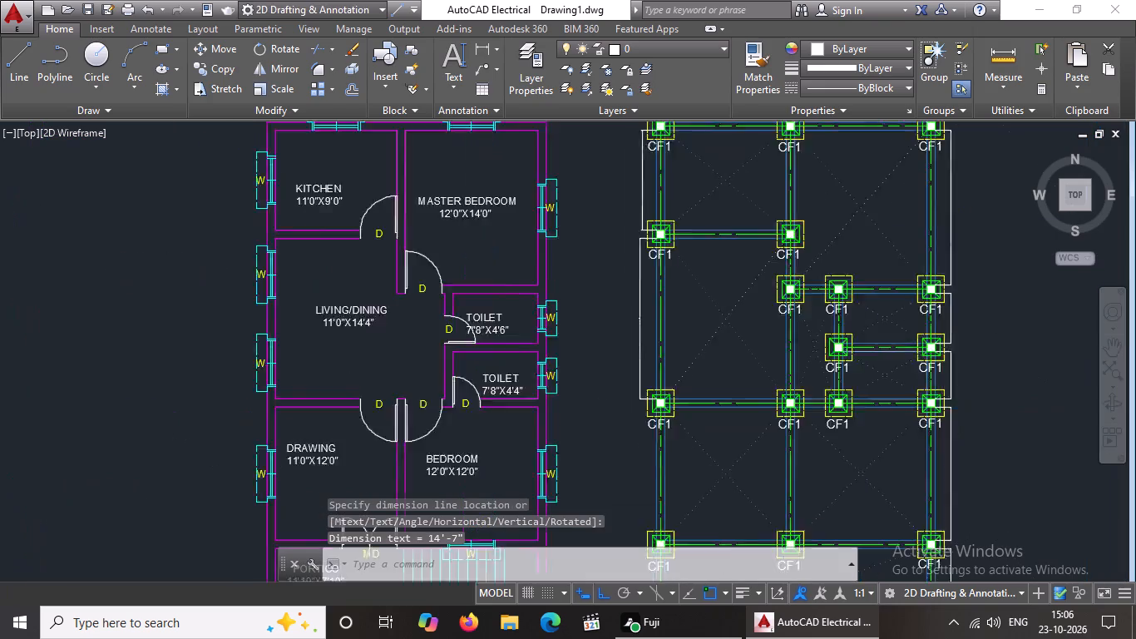
pyautogui.scroll(-1, 662, 390)
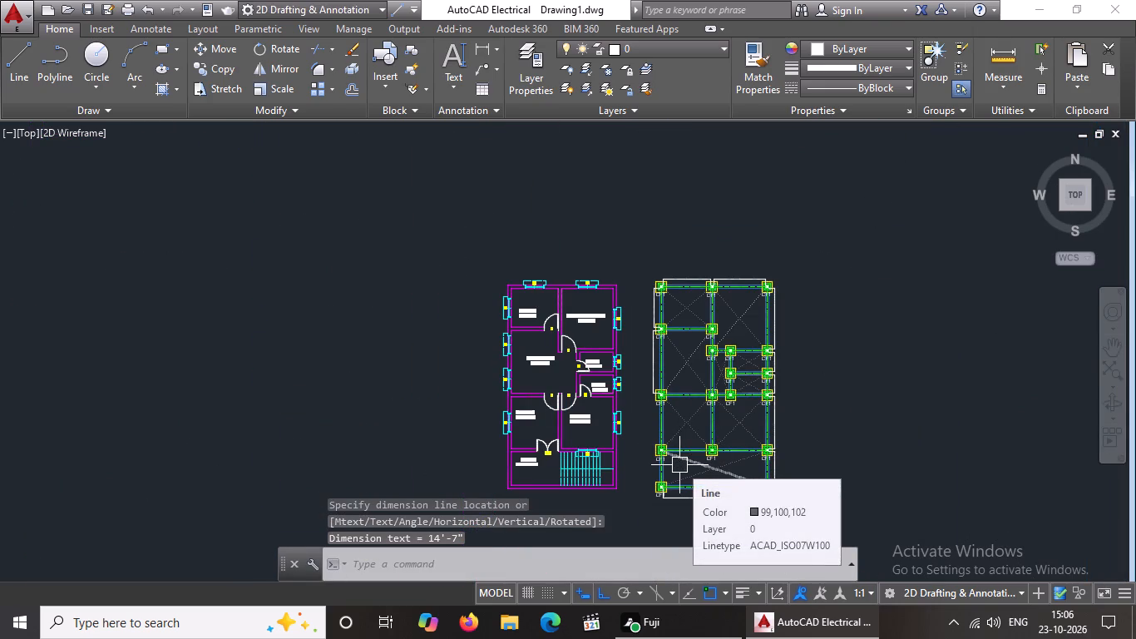
pyautogui.press('Escape')
pyautogui.press('Escape')
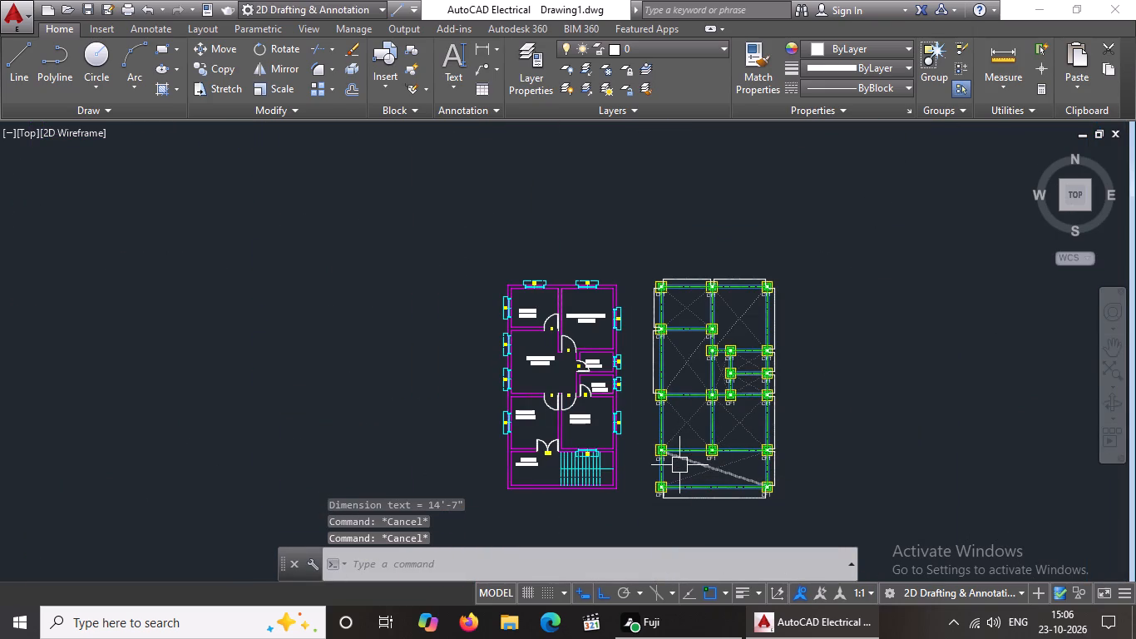
# Add a vertical linear dimension for the clear distance between the drawing room bay's two west CF1 columns, in line with the living/dining bay's west dimension.
pyautogui.write('DIMLIN')
pyautogui.press('Return')
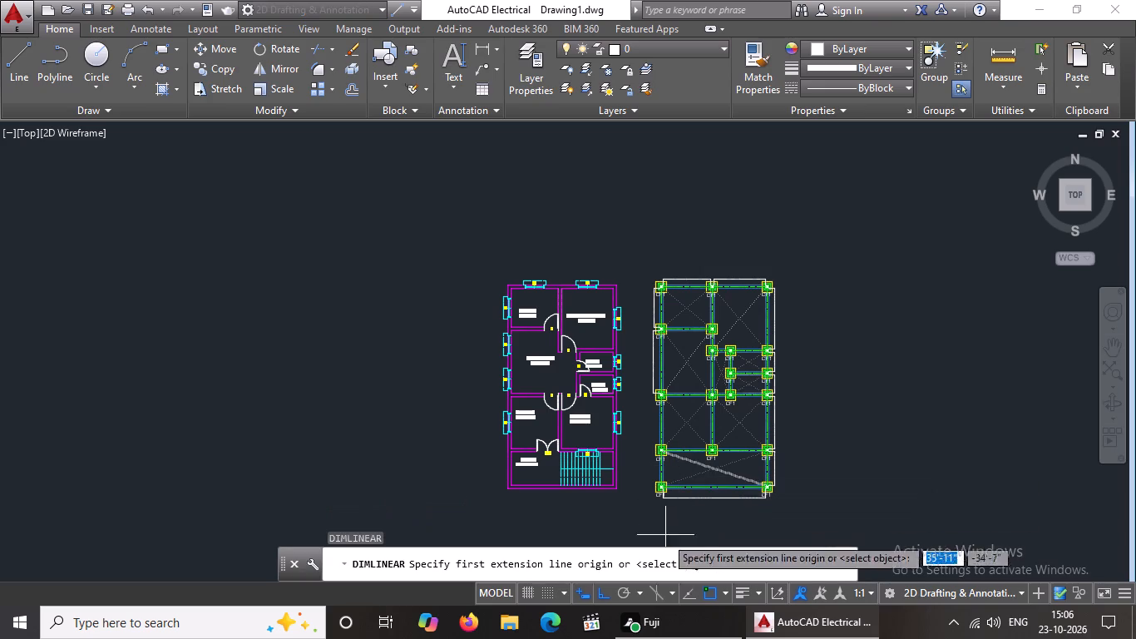
pyautogui.scroll(2, 671, 459)
pyautogui.scroll(2, 632, 328)
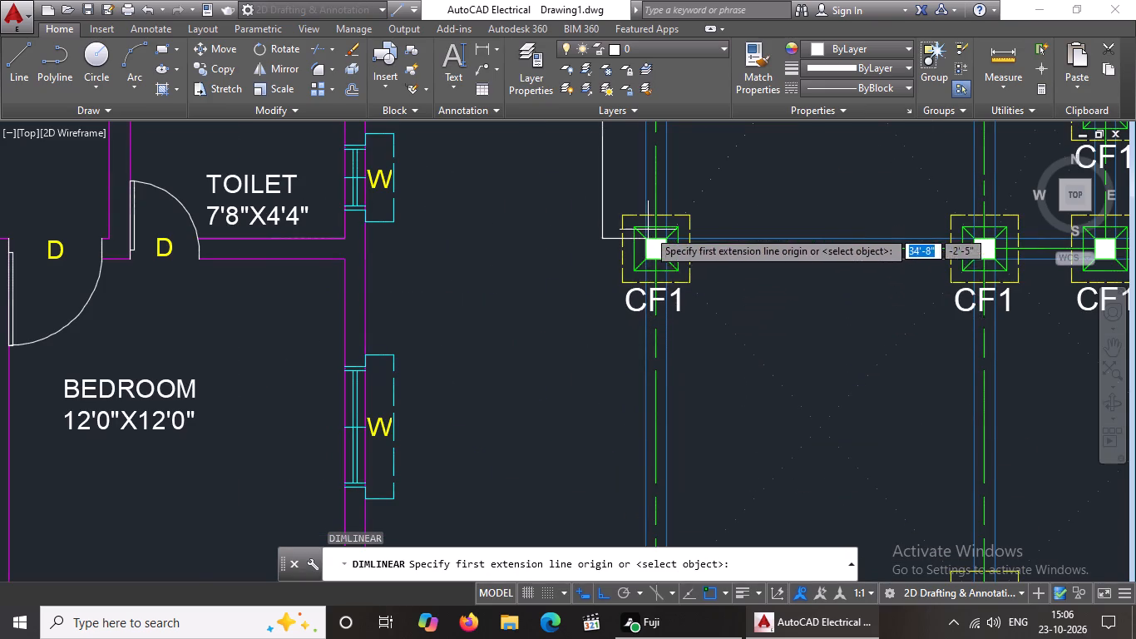
pyautogui.scroll(1, 643, 258)
pyautogui.click(649, 261)
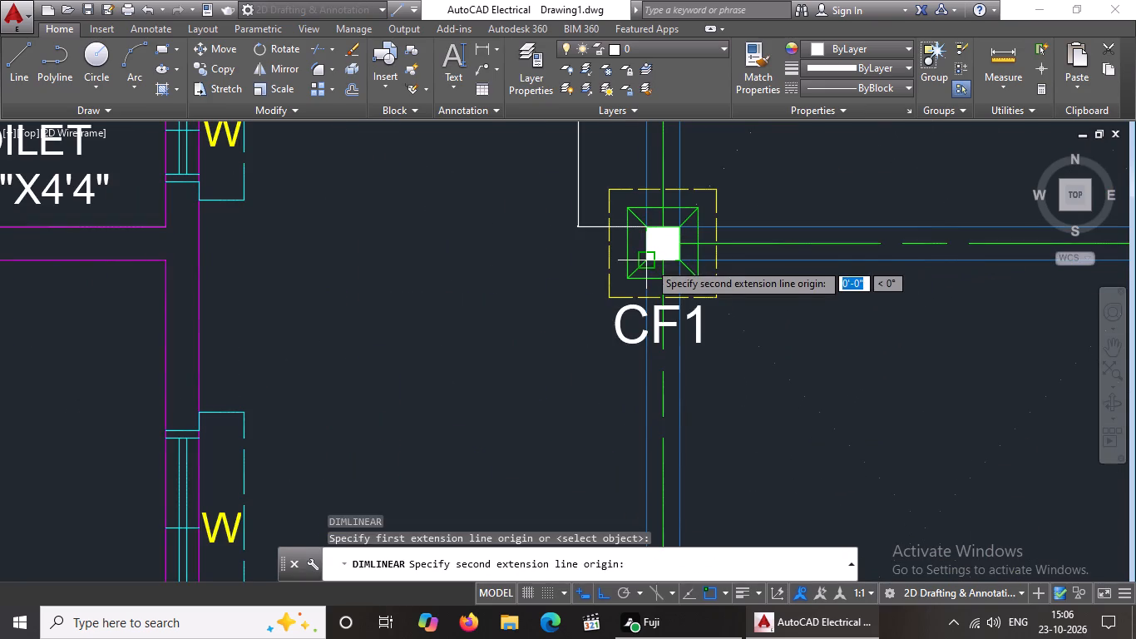
pyautogui.scroll(-2, 649, 262)
pyautogui.scroll(3, 651, 456)
pyautogui.scroll(-2, 645, 512)
pyautogui.scroll(3, 645, 527)
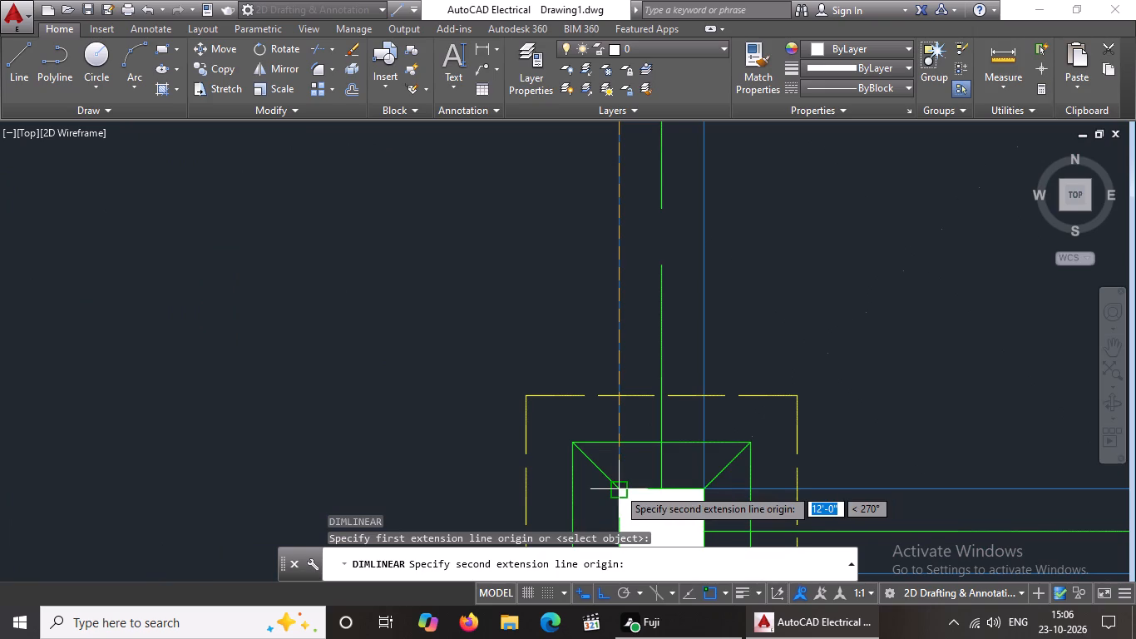
pyautogui.click(618, 488)
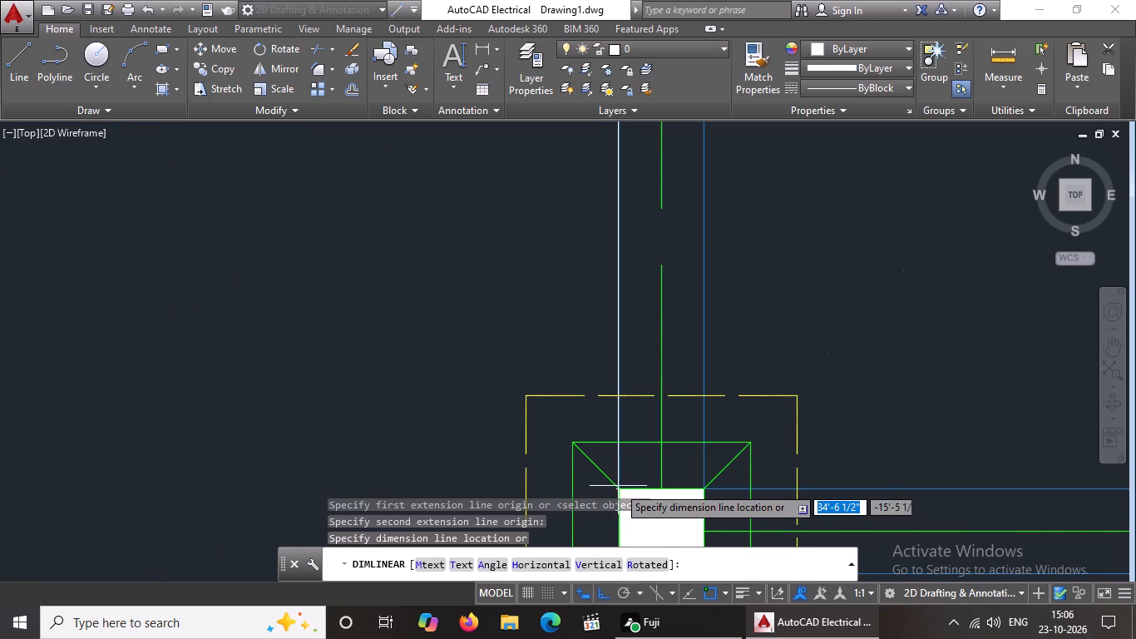
pyautogui.scroll(-4, 618, 486)
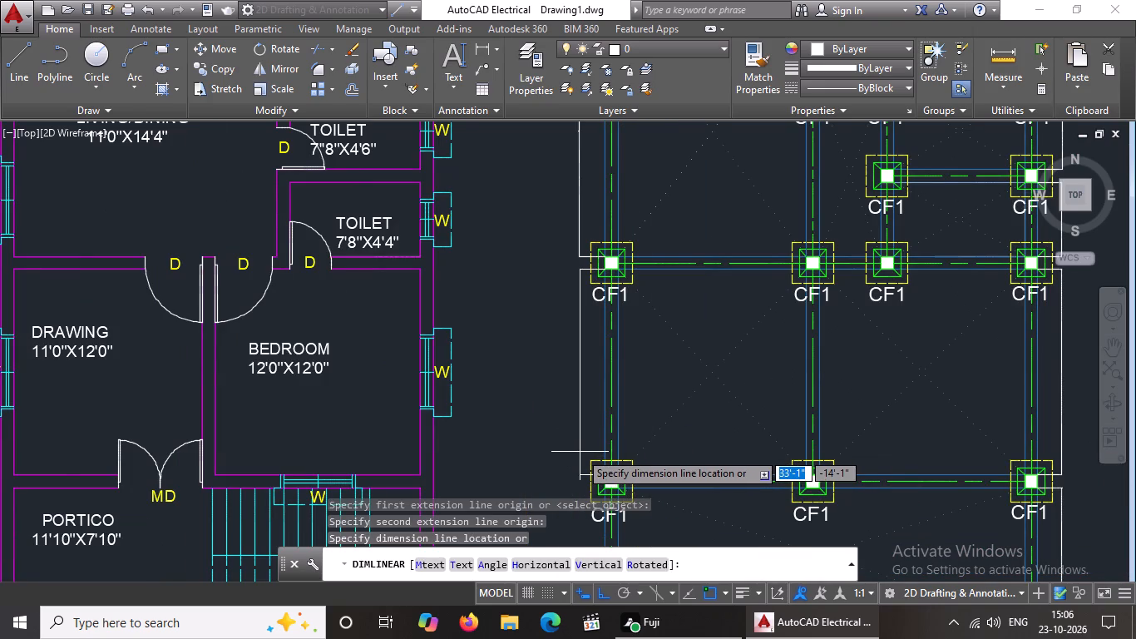
pyautogui.click(580, 452)
pyautogui.scroll(-4, 580, 448)
pyautogui.moveTo(608, 488); pyautogui.dragTo(610, 450, button='middle')
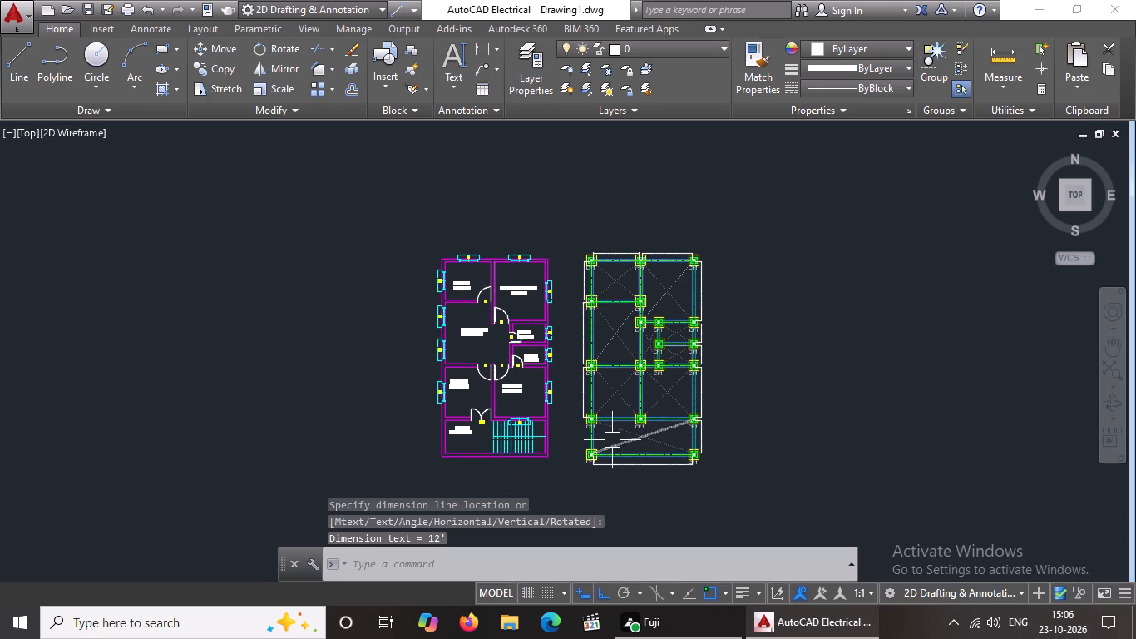
pyautogui.press('Escape')
# Add a vertical linear dimension for the clear distance between the portico bay's two west CF1 columns, in line with the other west dimensions.
pyautogui.write('DIML')
pyautogui.press('i')
pyautogui.press('n')
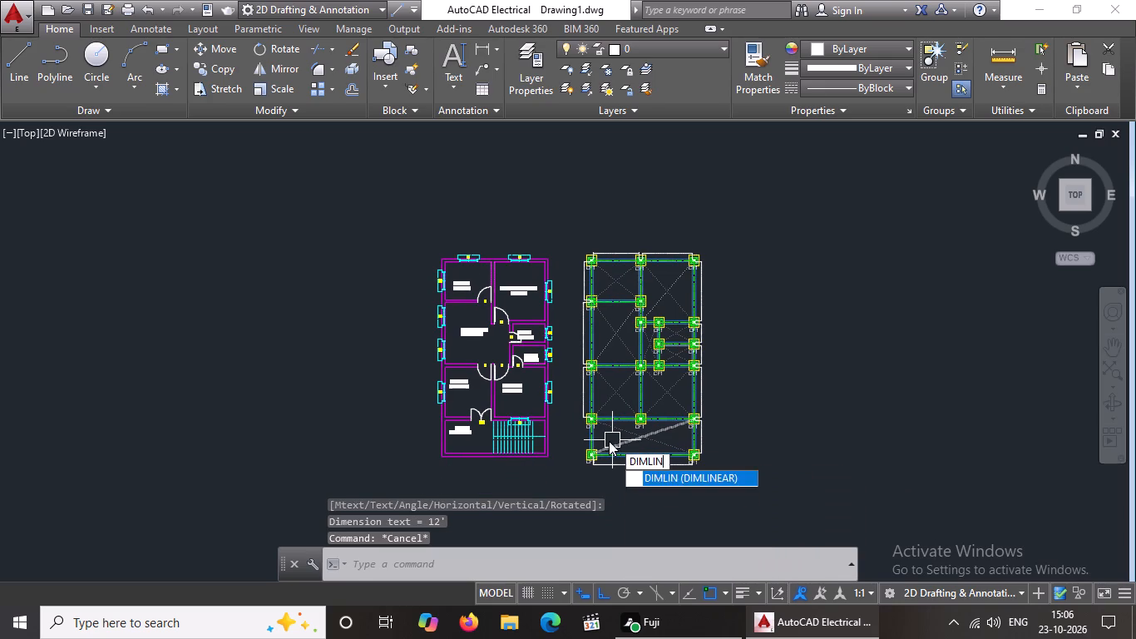
pyautogui.press('Return')
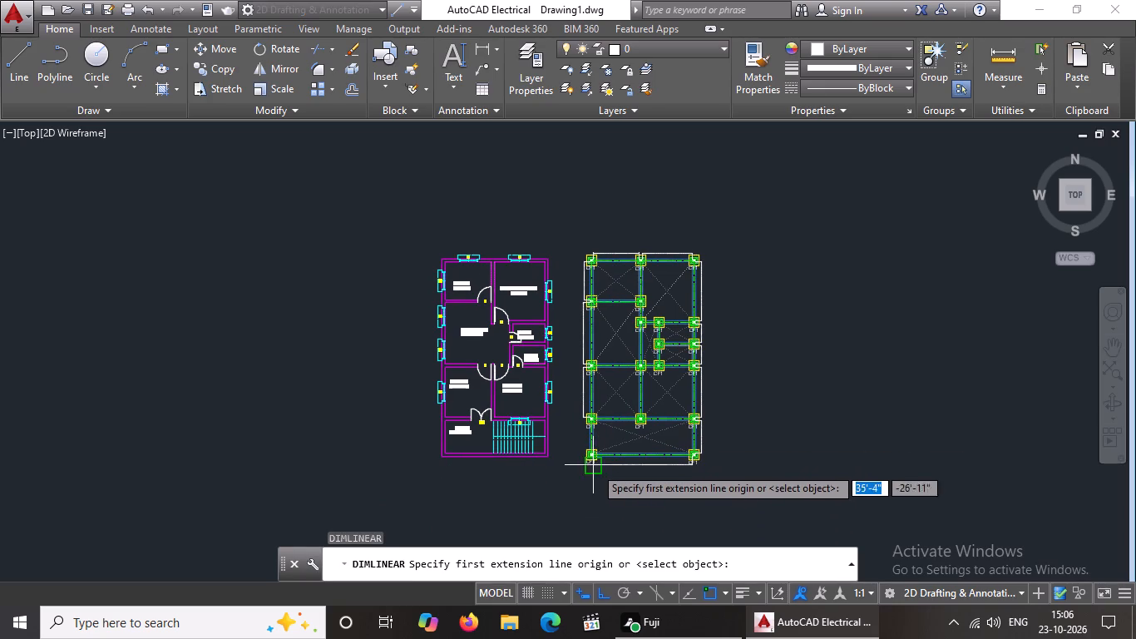
pyautogui.scroll(2, 609, 460)
pyautogui.scroll(2, 547, 404)
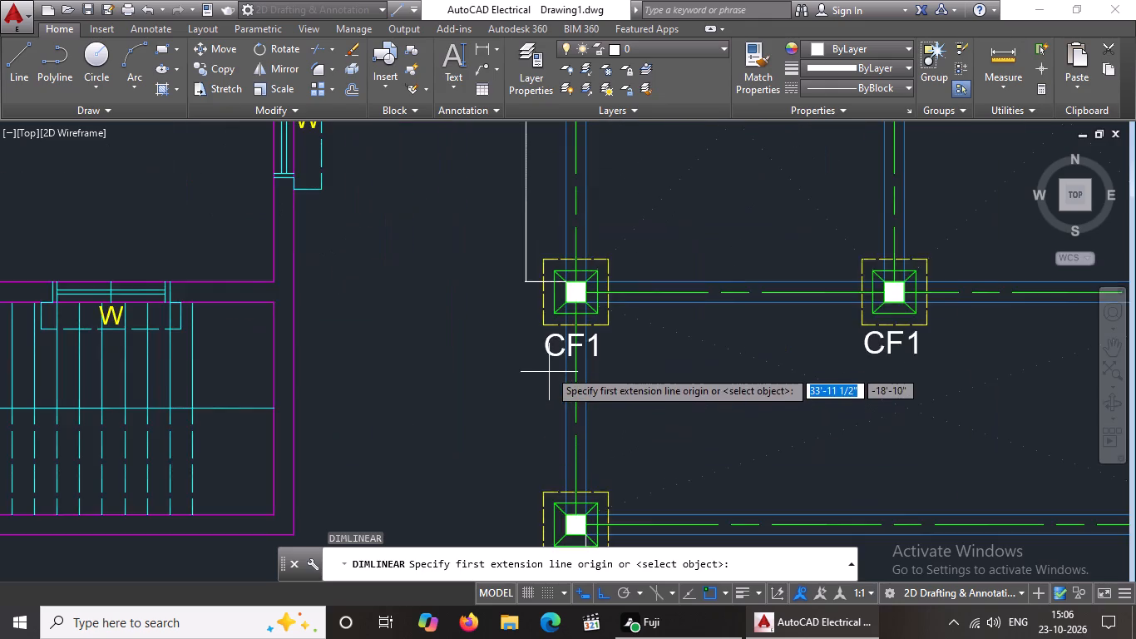
pyautogui.scroll(2, 550, 363)
pyautogui.click(585, 219)
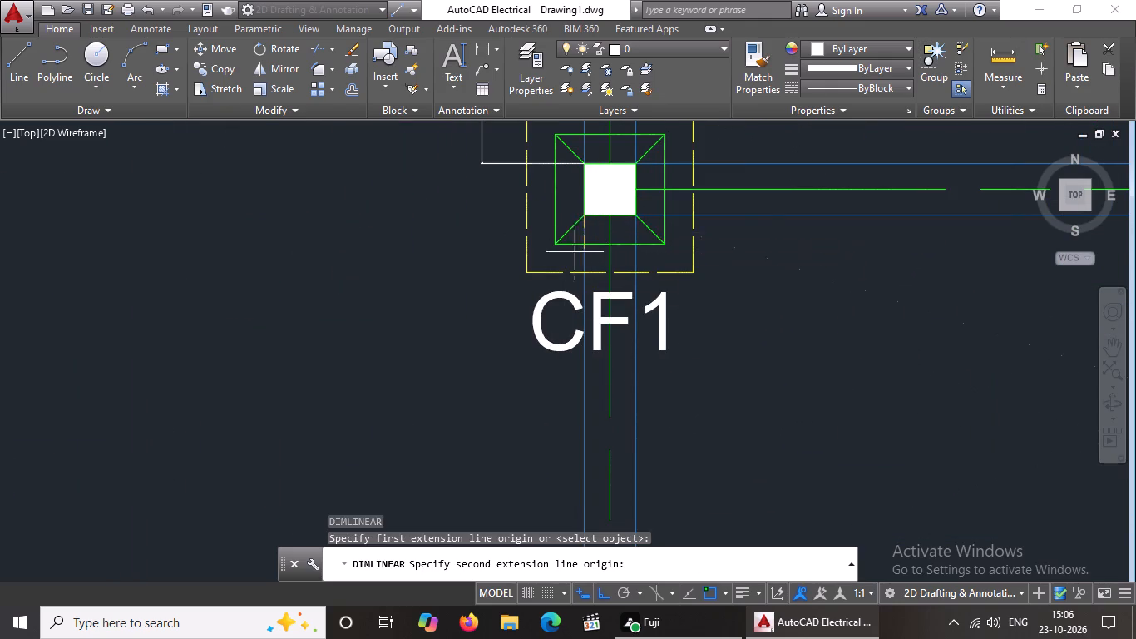
pyautogui.scroll(-3, 570, 263)
pyautogui.scroll(2, 575, 388)
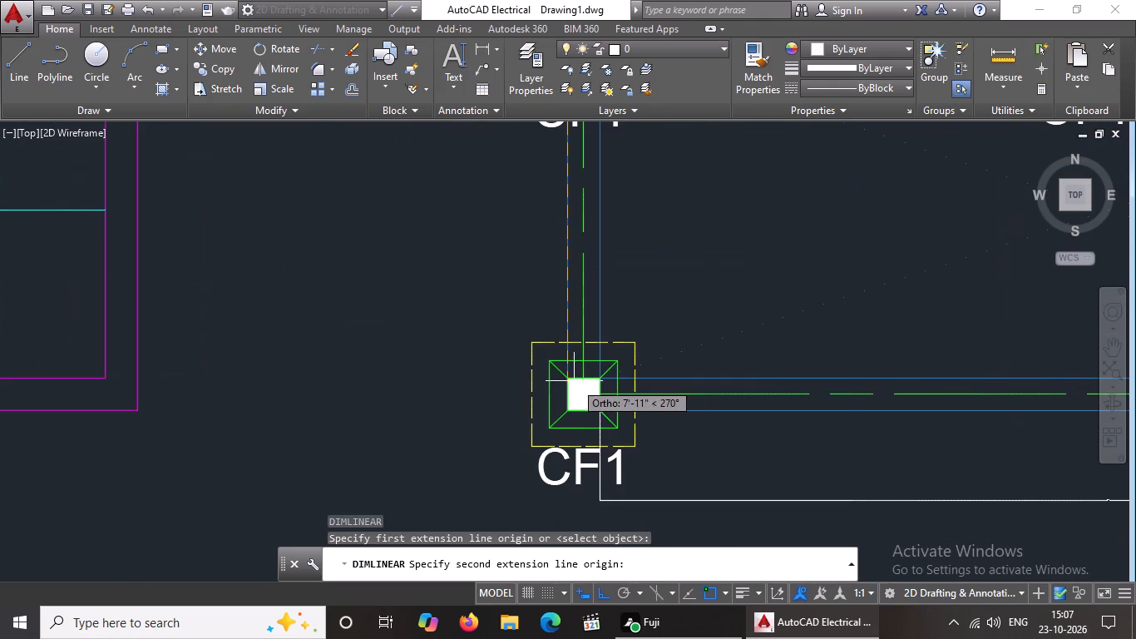
pyautogui.click(565, 380)
pyautogui.scroll(-2, 506, 373)
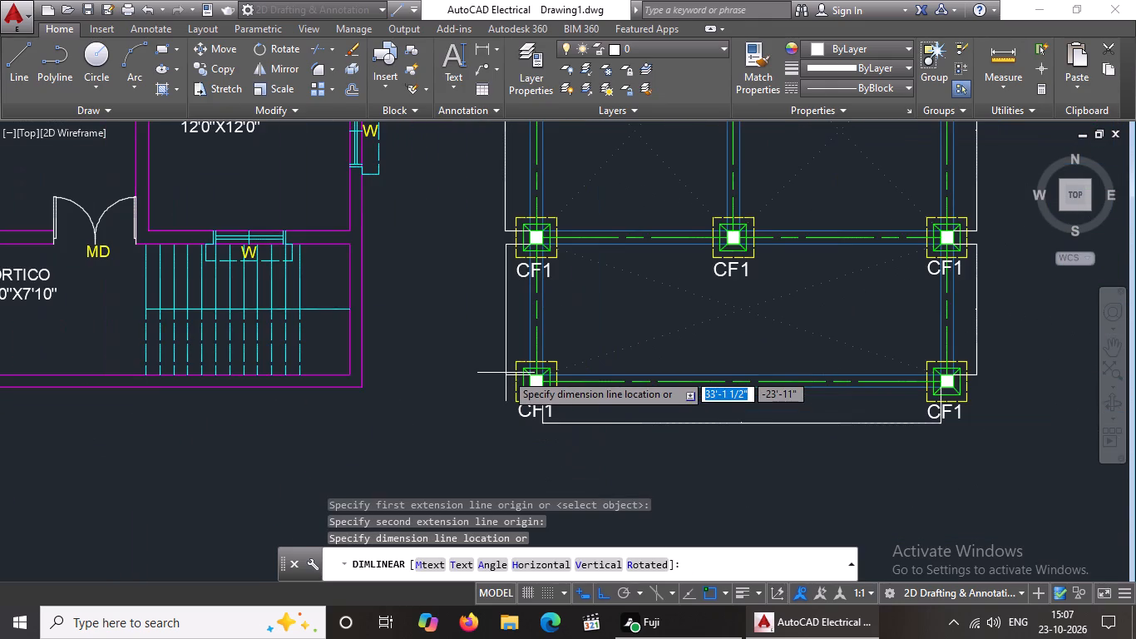
pyautogui.click(505, 373)
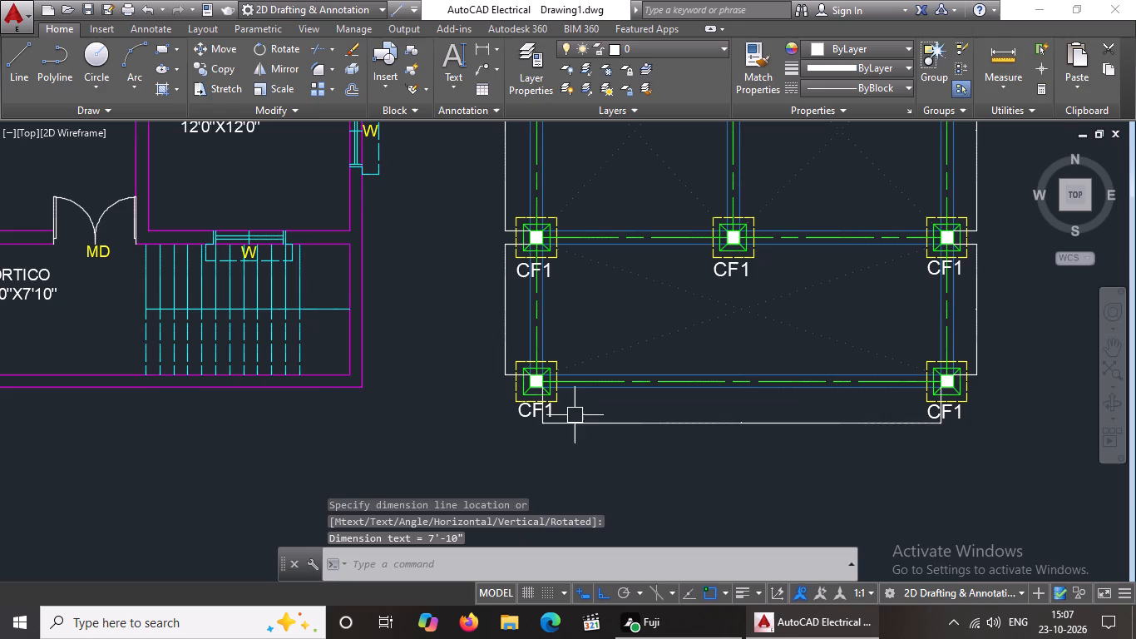
pyautogui.press('Escape')
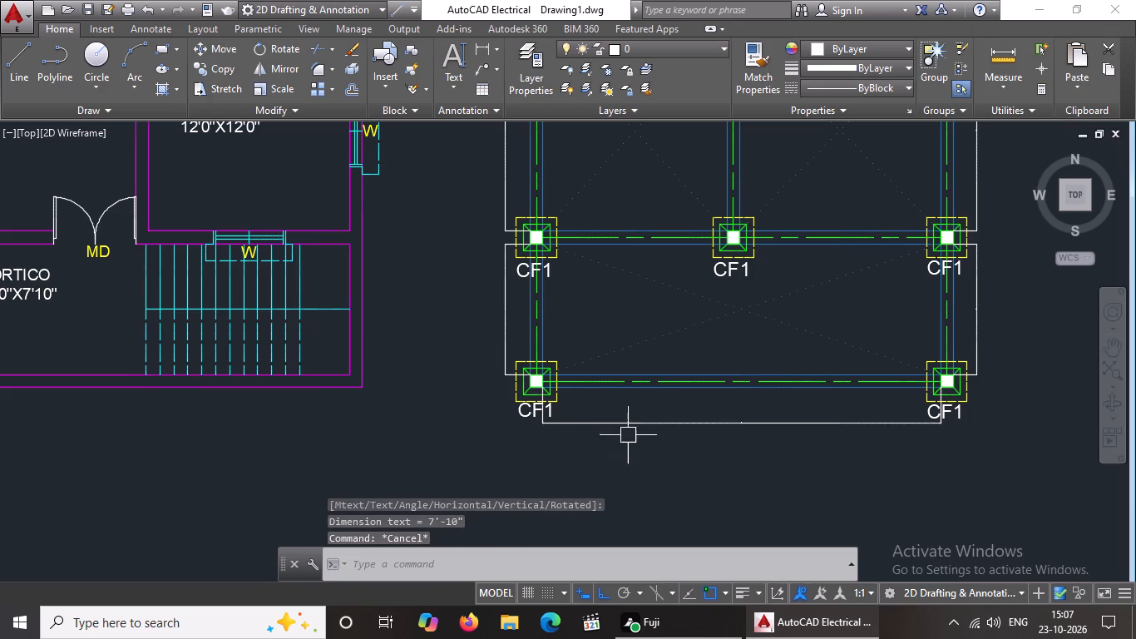
# Set the arrow size of the horizontal dimension south of the portico bay's footings to 5".
pyautogui.click(628, 425)
pyautogui.rightClick(609, 453)
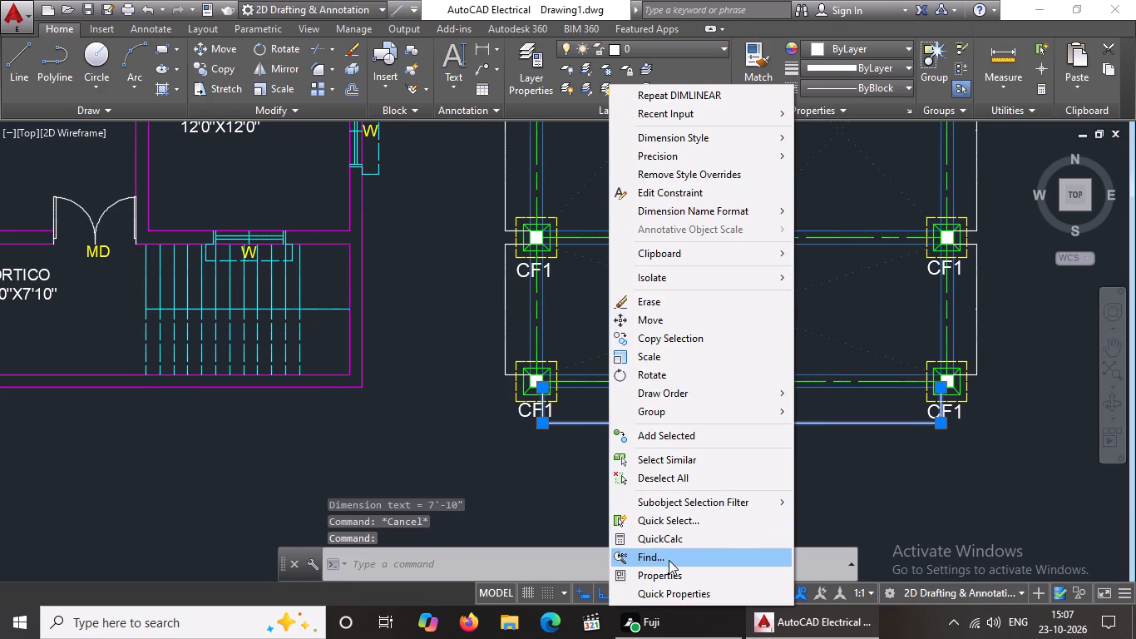
pyautogui.click(661, 575)
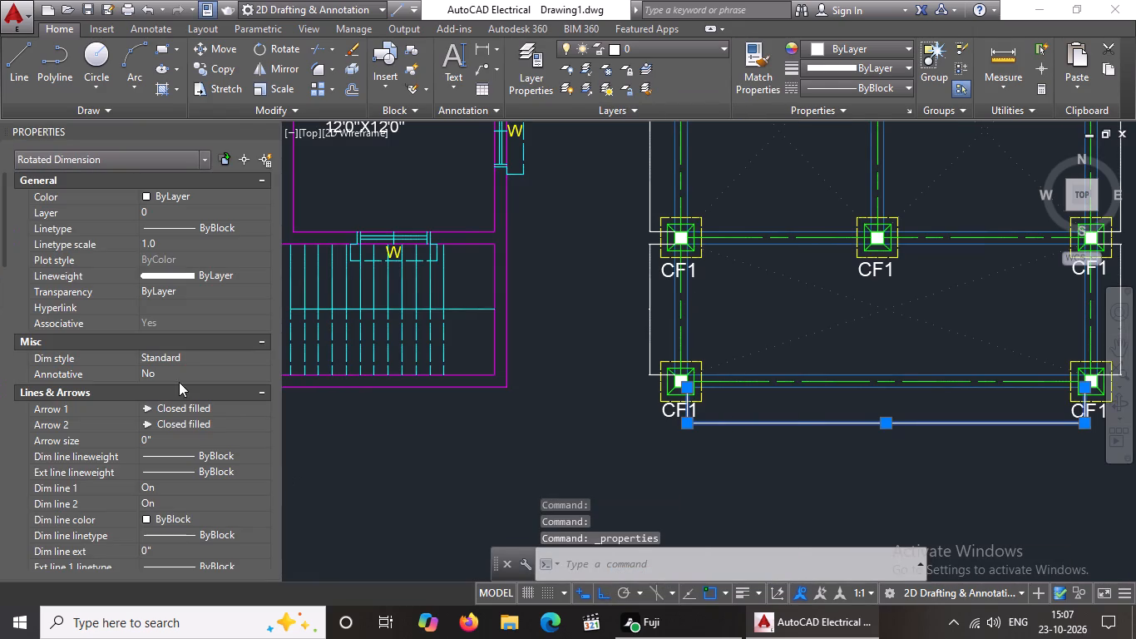
pyautogui.click(165, 438)
pyautogui.press('BackSpace')
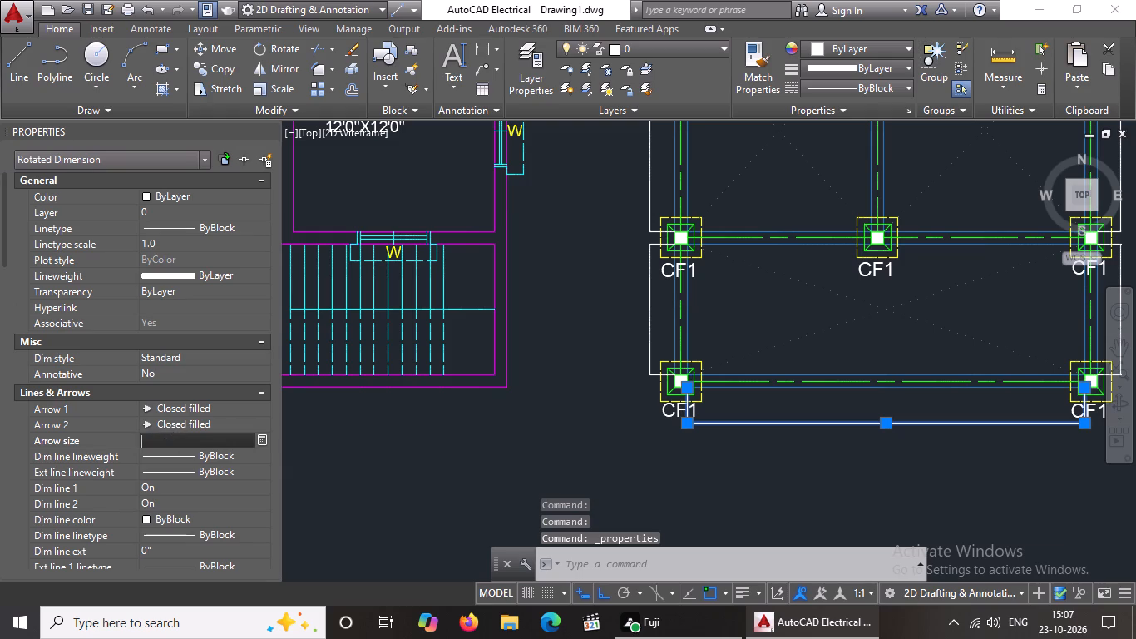
pyautogui.press('BackSpace')
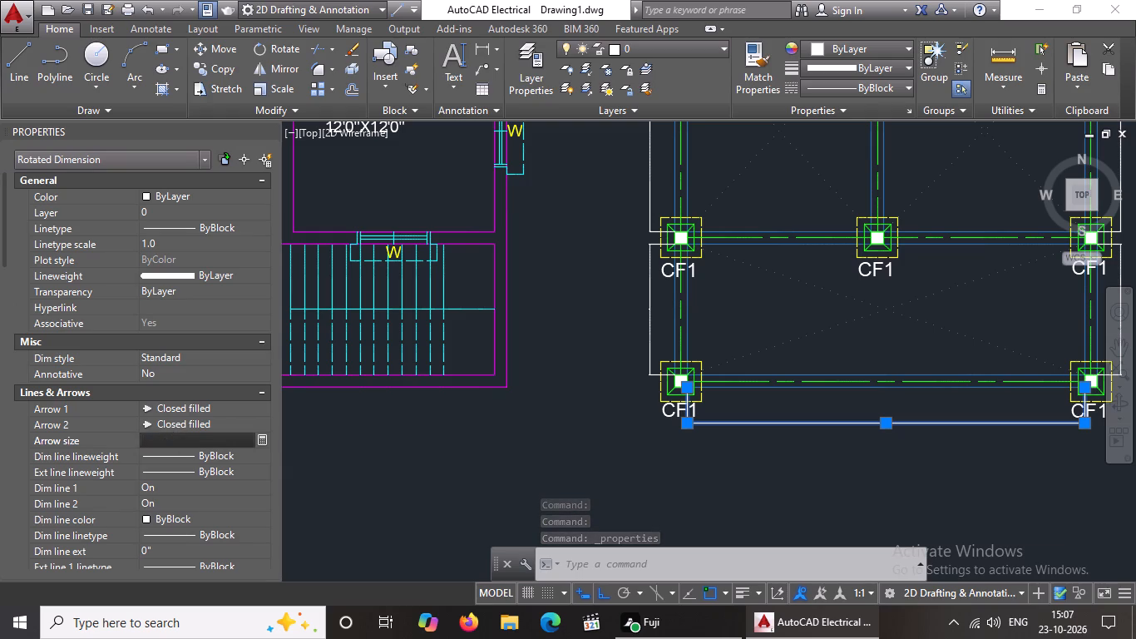
pyautogui.press('5')
pyautogui.hotkey('shift', '"')
pyautogui.press('Return')
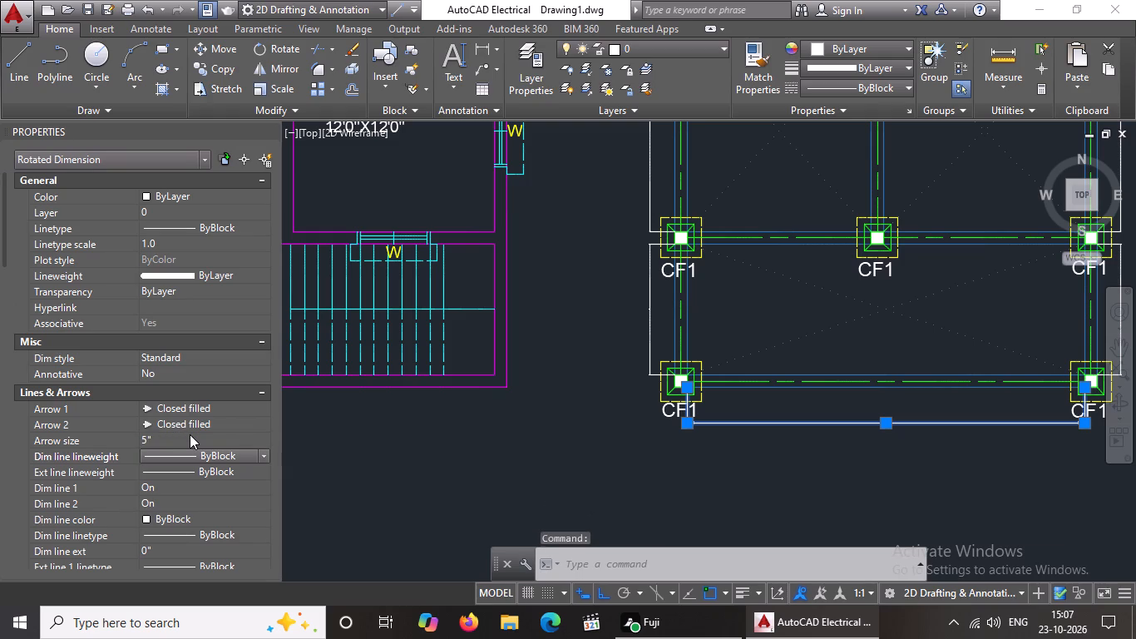
# Set the text height of the portico bay's south horizontal dimension to 5".
pyautogui.scroll(-3, 190, 434)
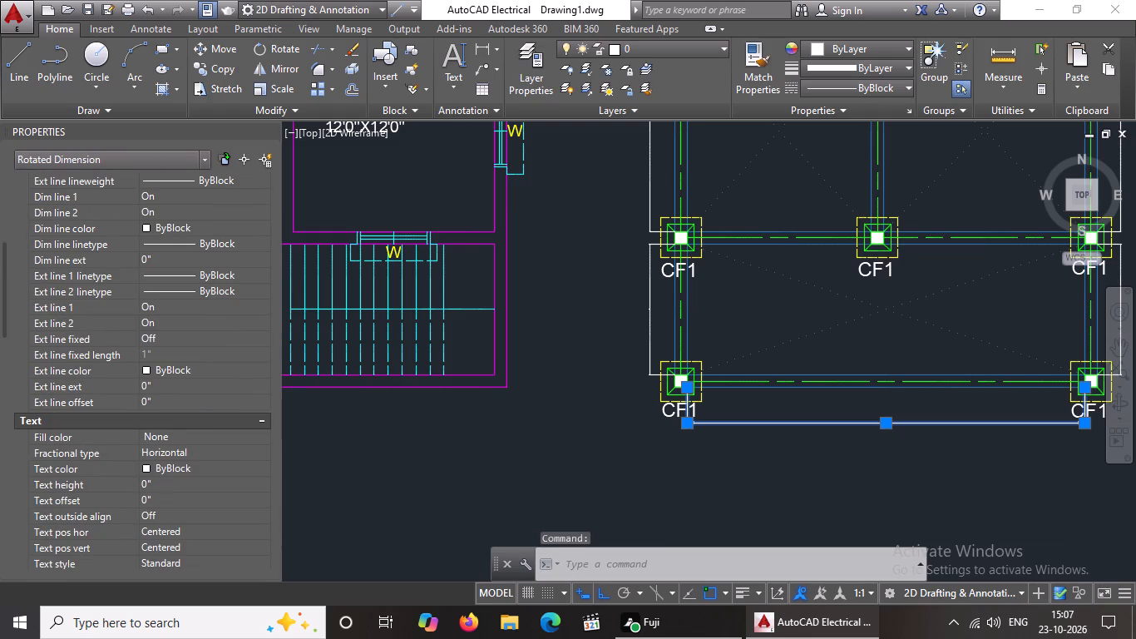
pyautogui.click(160, 483)
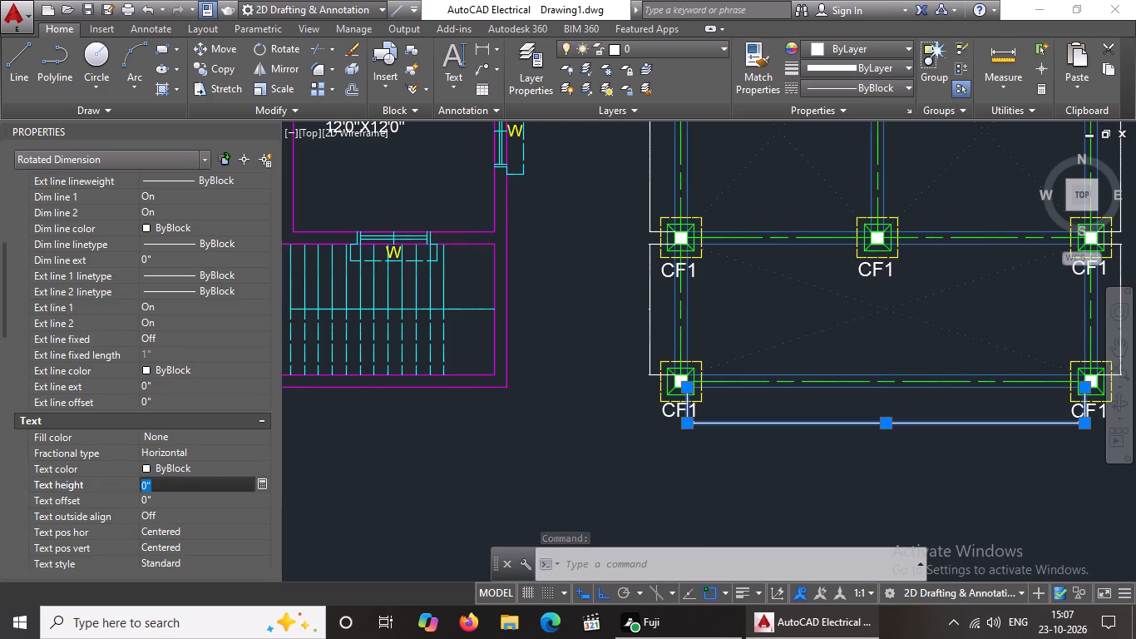
pyautogui.press('BackSpace')
pyautogui.press('BackSpace')
pyautogui.press('BackSpace')
pyautogui.press('BackSpace')
pyautogui.press('BackSpace')
pyautogui.press('BackSpace')
pyautogui.press('5')
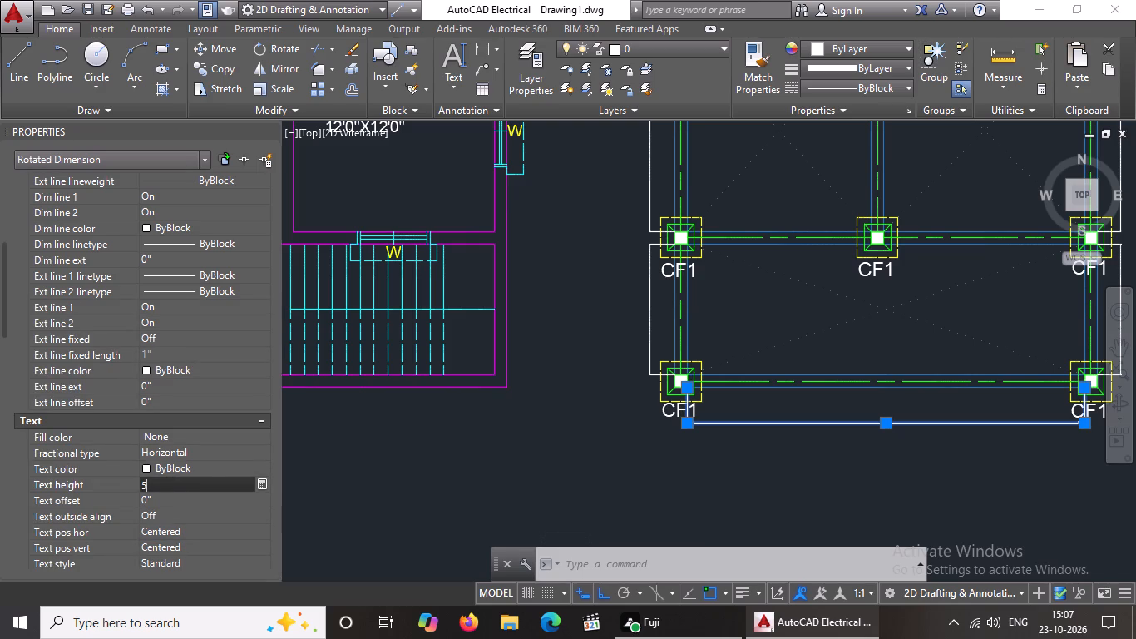
pyautogui.hotkey('shift', '"')
pyautogui.press('Return')
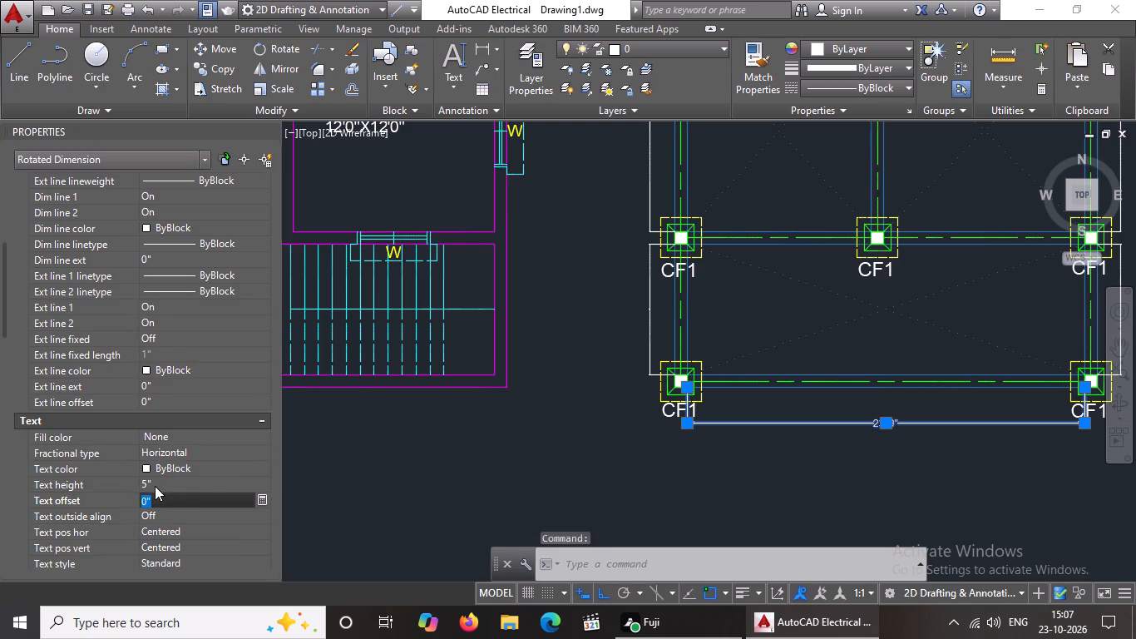
# Set the arrow size of the vertical dimension east of the portico bay's footings to 5".
pyautogui.scroll(-7, 167, 444)
pyautogui.scroll(2, 160, 432)
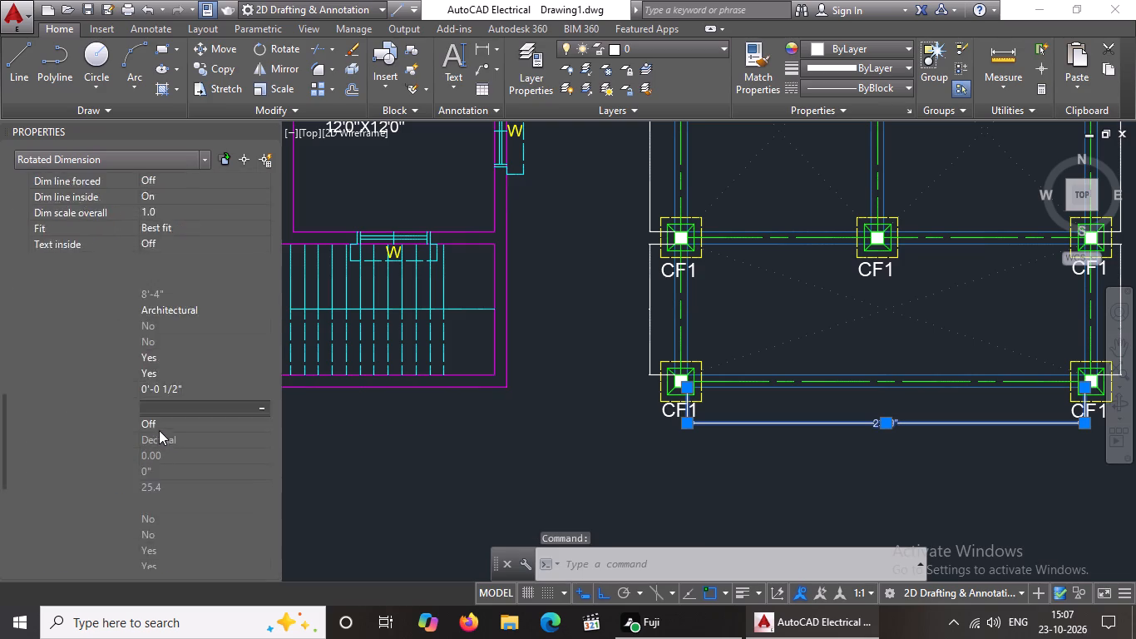
pyautogui.scroll(13, 159, 430)
pyautogui.scroll(-1, 679, 429)
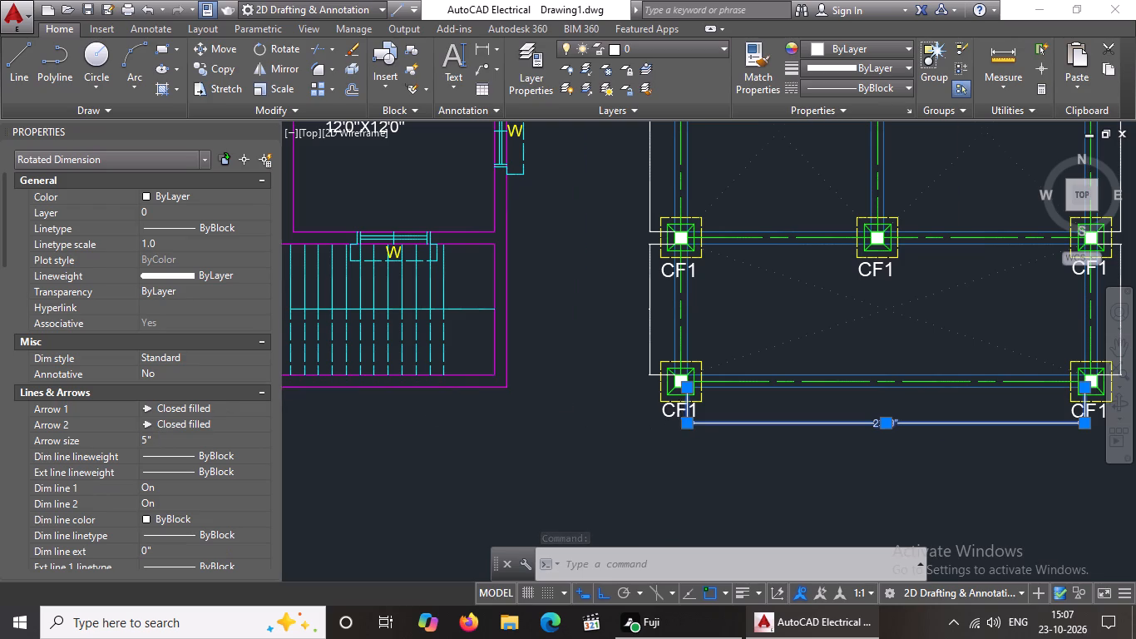
pyautogui.scroll(-2, 679, 429)
pyautogui.scroll(3, 804, 419)
pyautogui.scroll(-2, 636, 421)
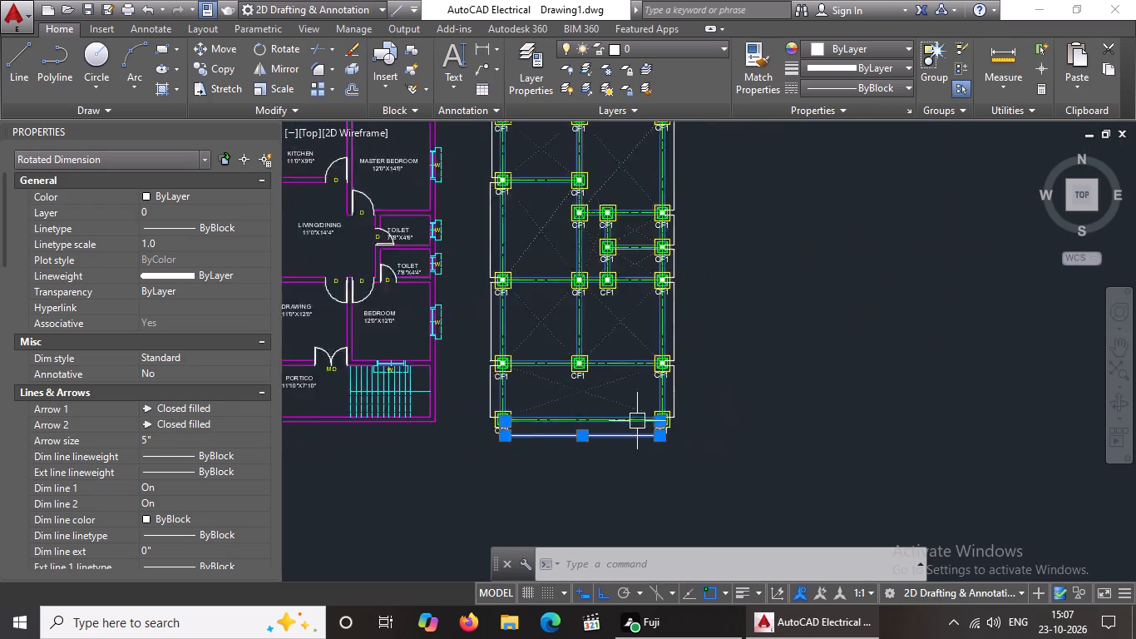
pyautogui.scroll(-1, 637, 421)
pyautogui.scroll(2, 573, 428)
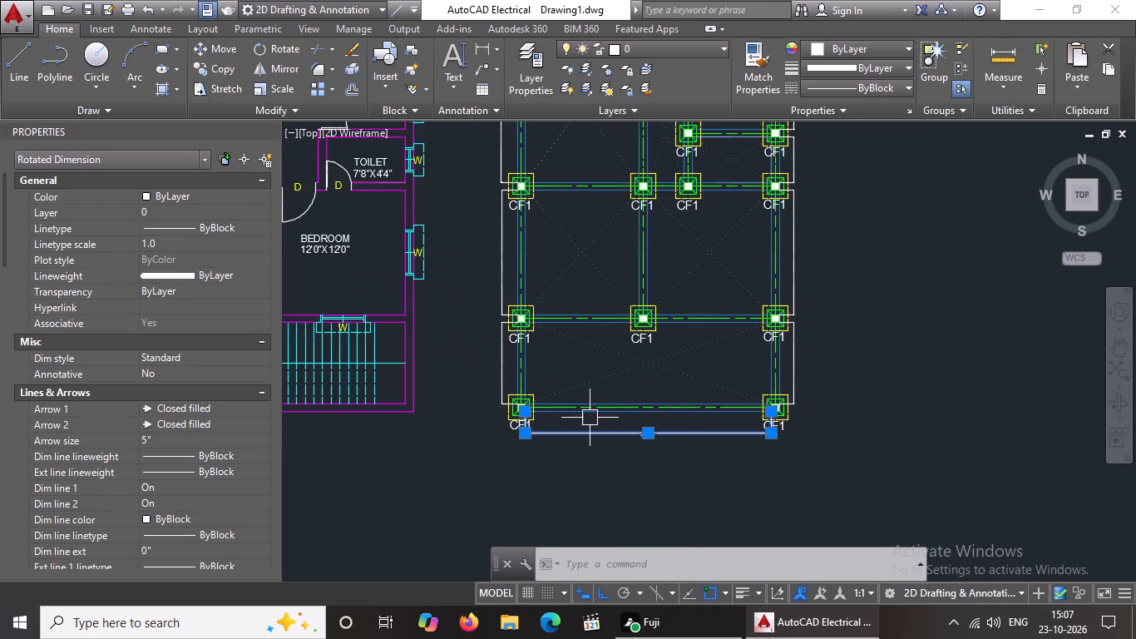
pyautogui.scroll(1, 663, 399)
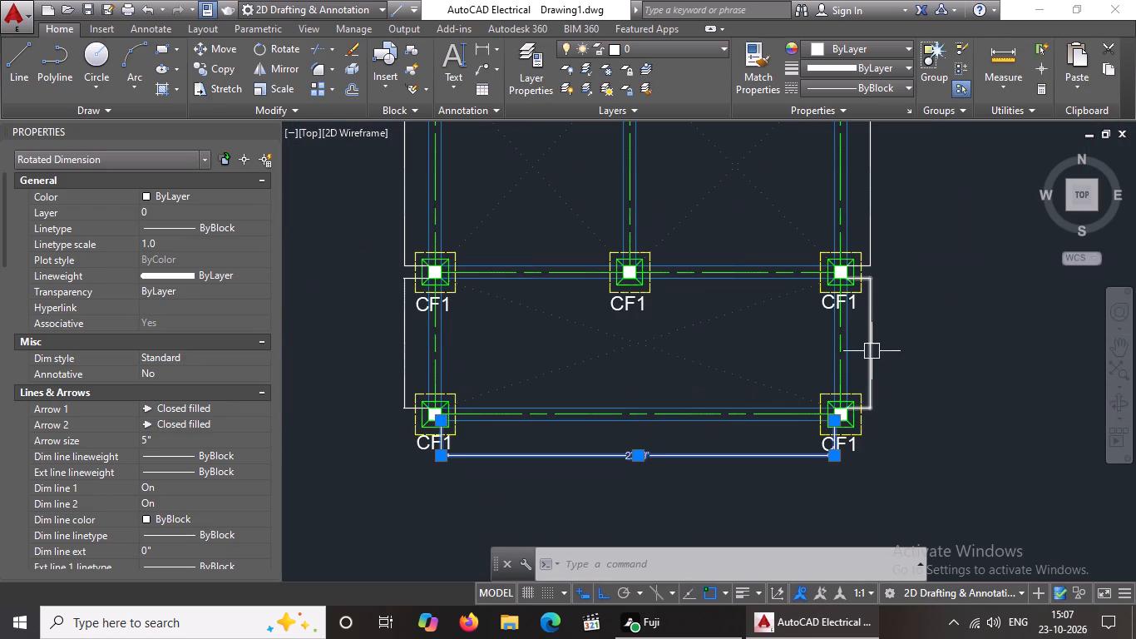
pyautogui.click(871, 351)
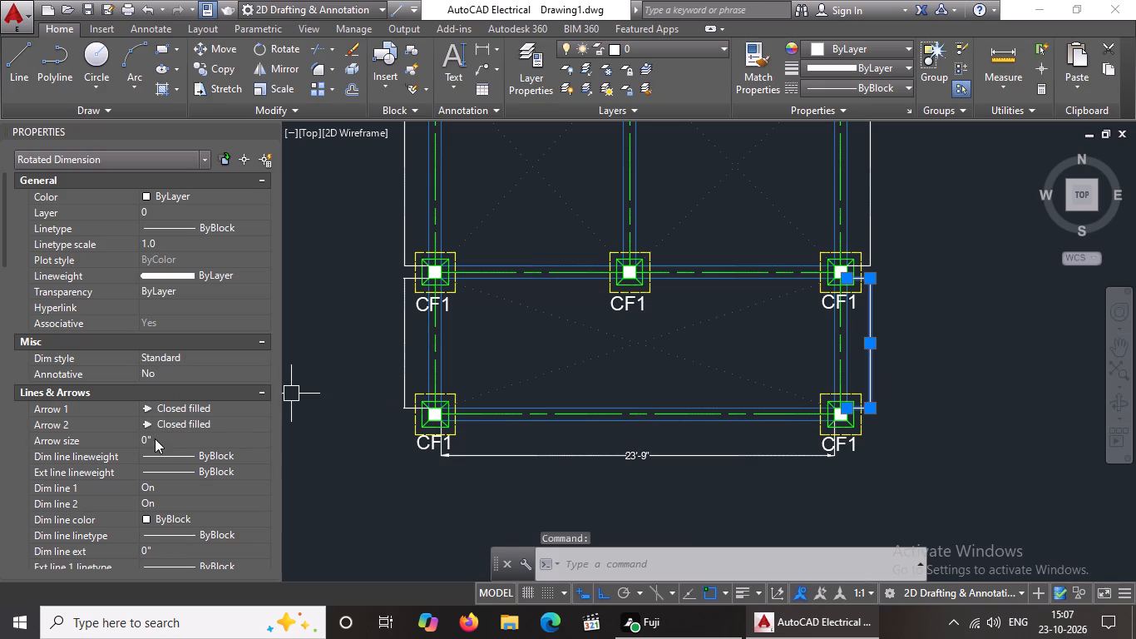
pyautogui.click(165, 438)
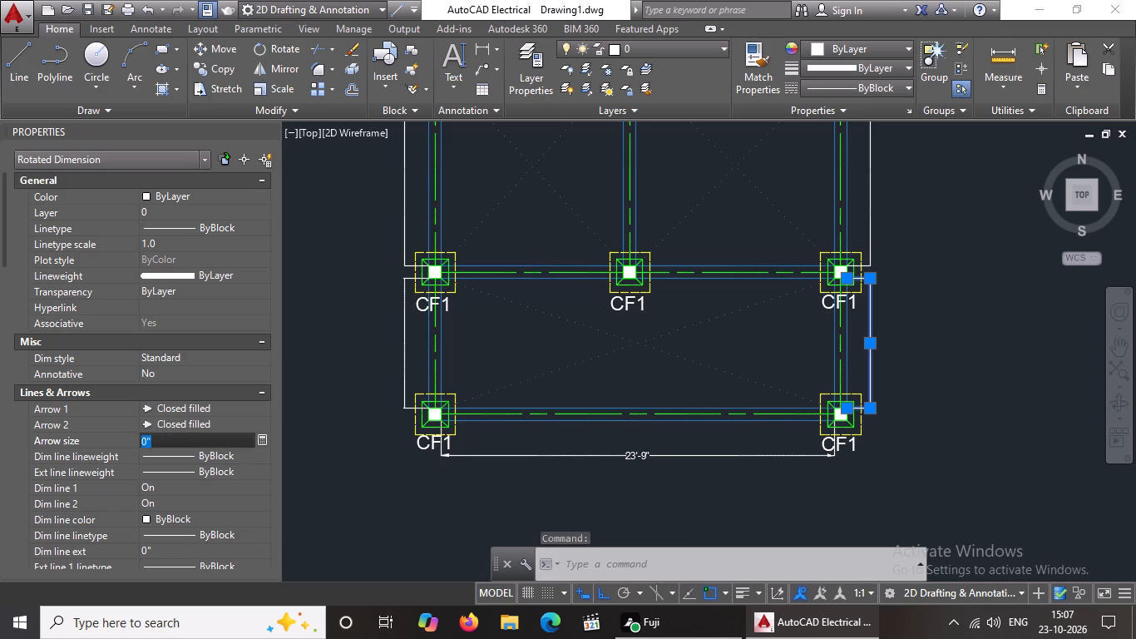
pyautogui.press('BackSpace')
pyautogui.press('BackSpace')
pyautogui.press('BackSpace')
pyautogui.write('5"')
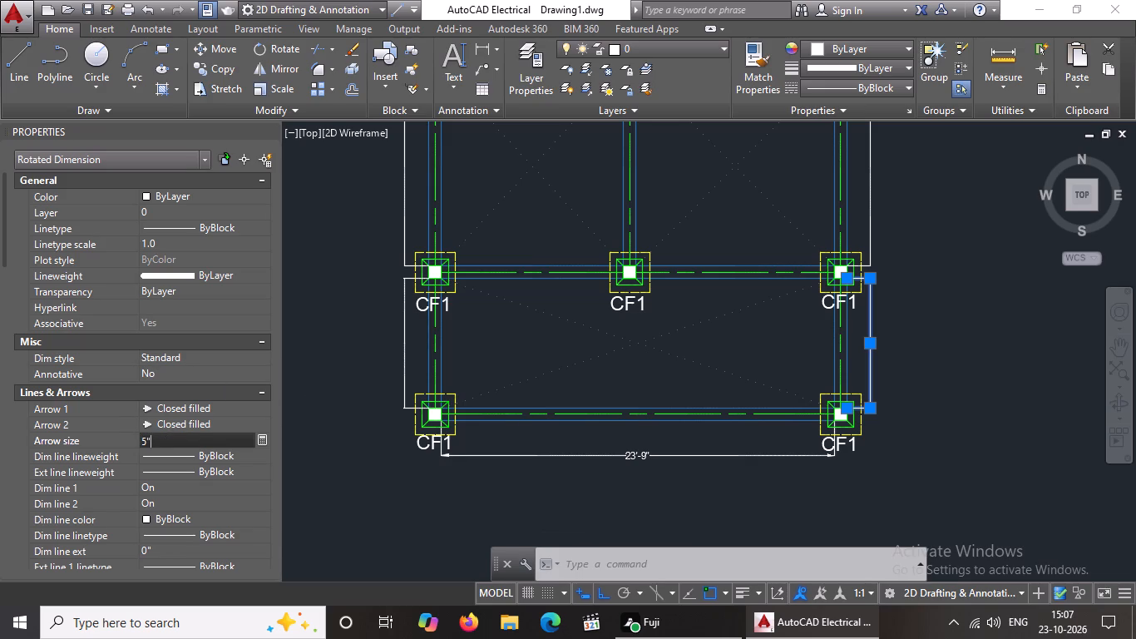
pyautogui.press('Return')
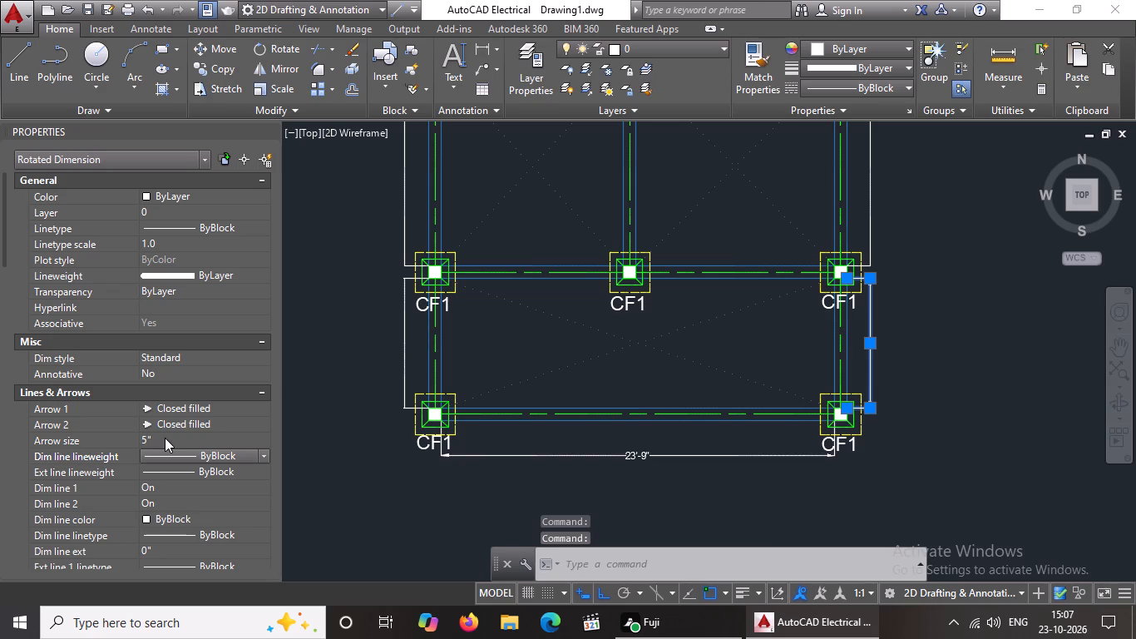
# Set the text height of the vertical dimension east of the portico bay's footings to 5".
pyautogui.scroll(-6, 171, 458)
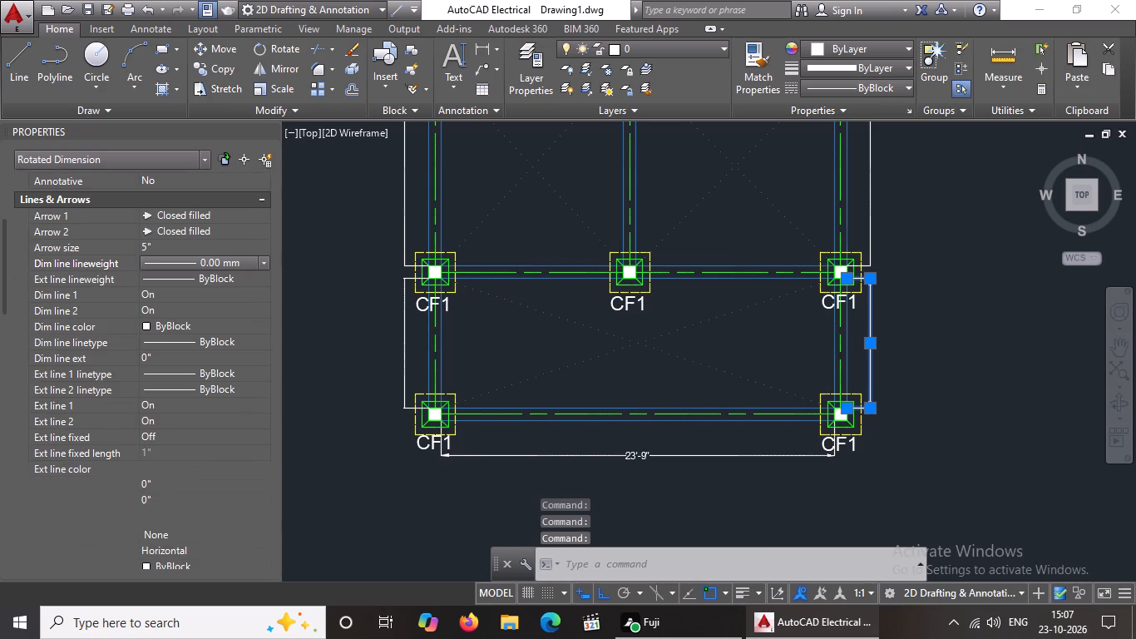
pyautogui.scroll(-4, 155, 492)
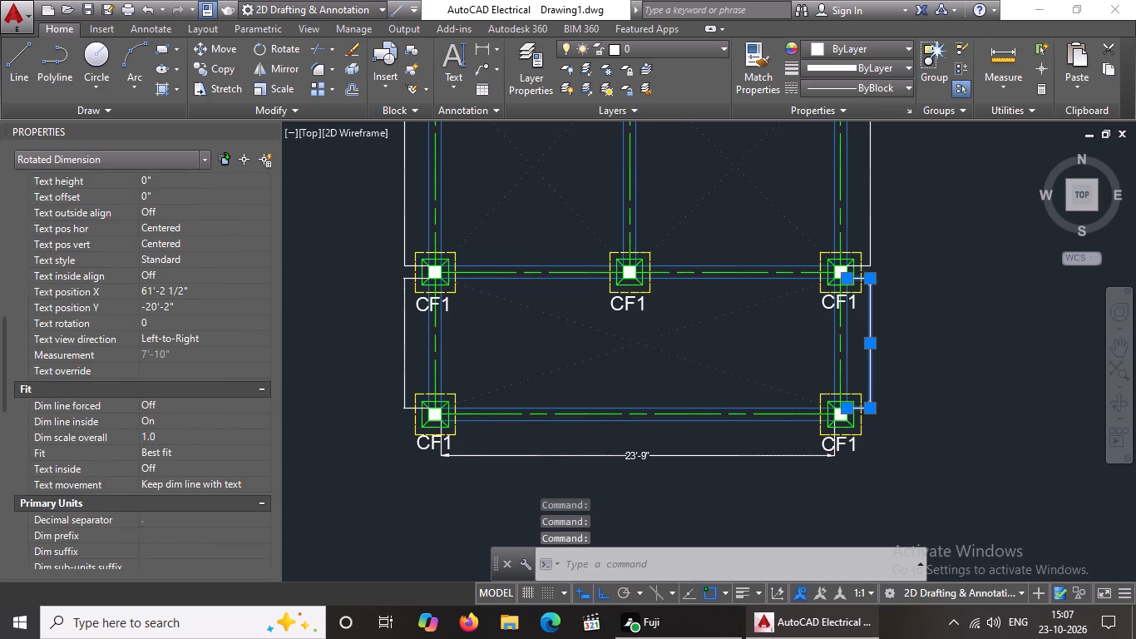
pyautogui.click(165, 181)
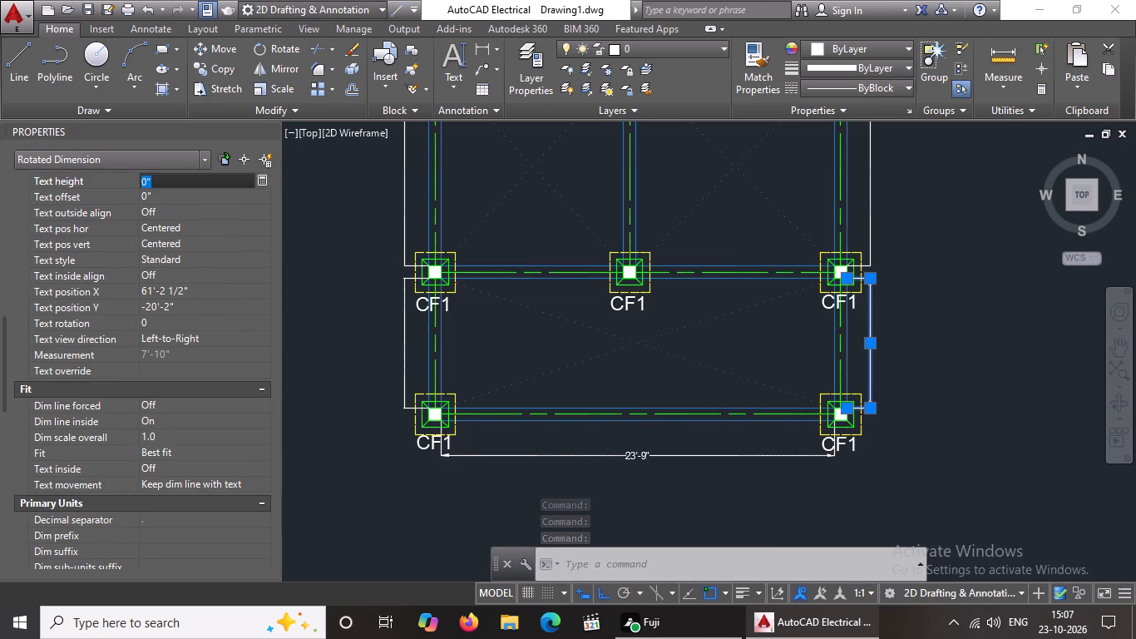
pyautogui.press('BackSpace')
pyautogui.press('BackSpace')
pyautogui.press('BackSpace')
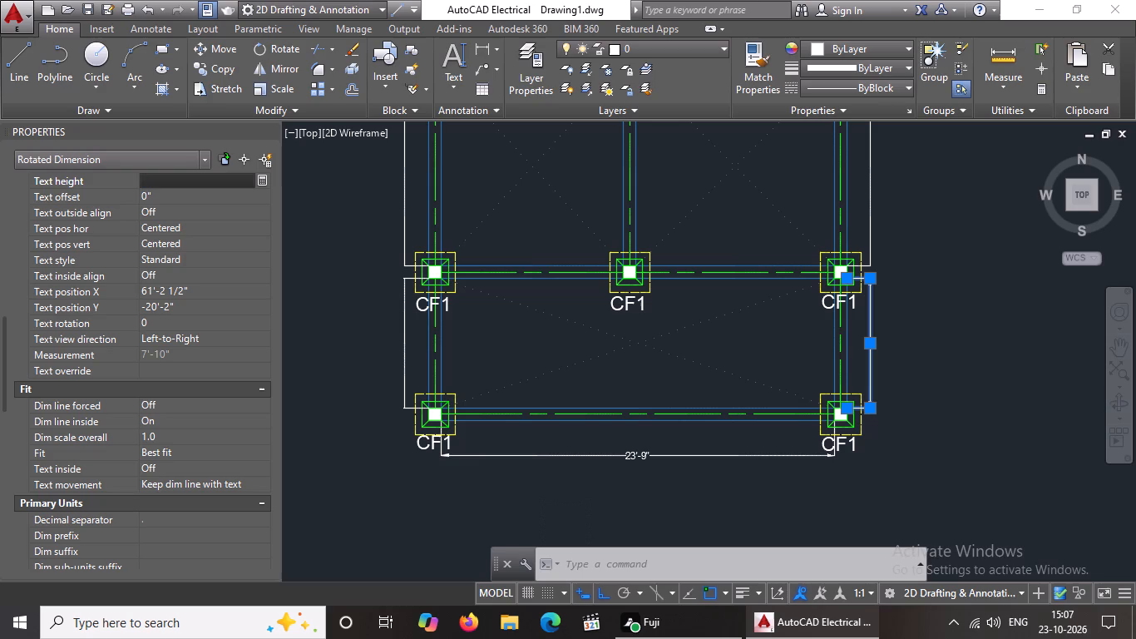
pyautogui.write('5"')
pyautogui.press('Return')
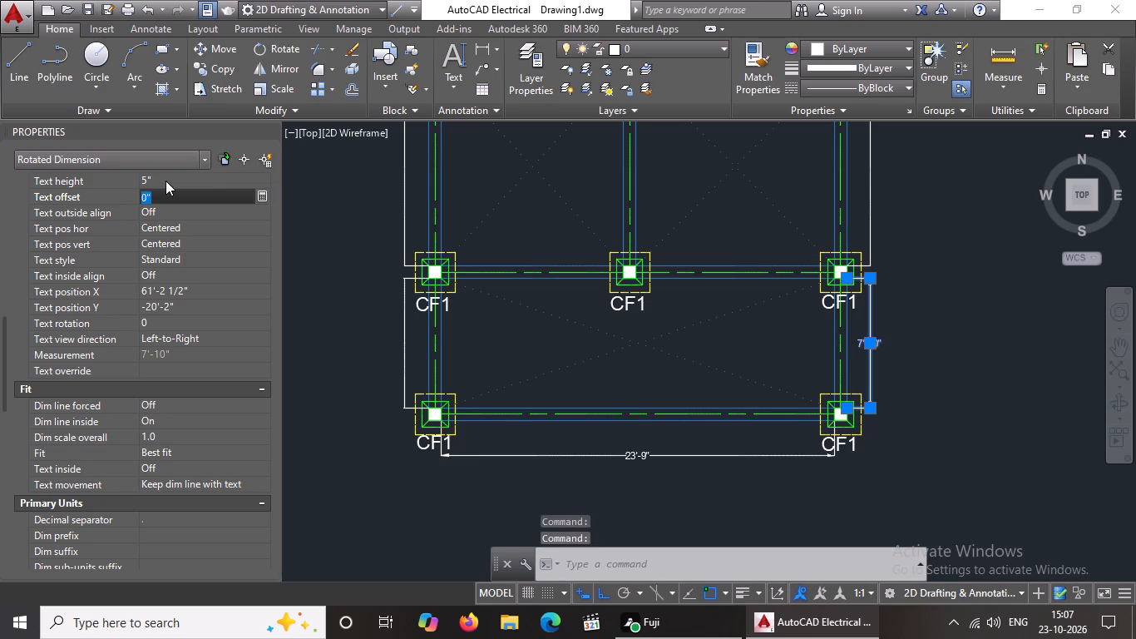
pyautogui.scroll(13, 156, 248)
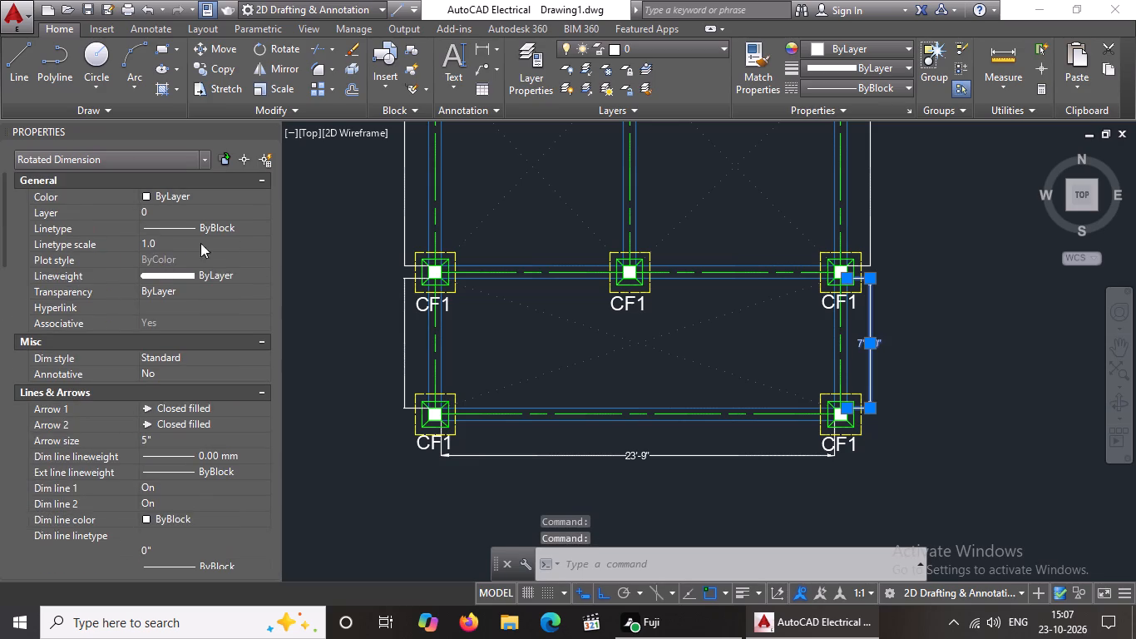
# Set the arrow size of the vertical dimension west of the portico bay's footings to 5".
pyautogui.scroll(-1, 788, 373)
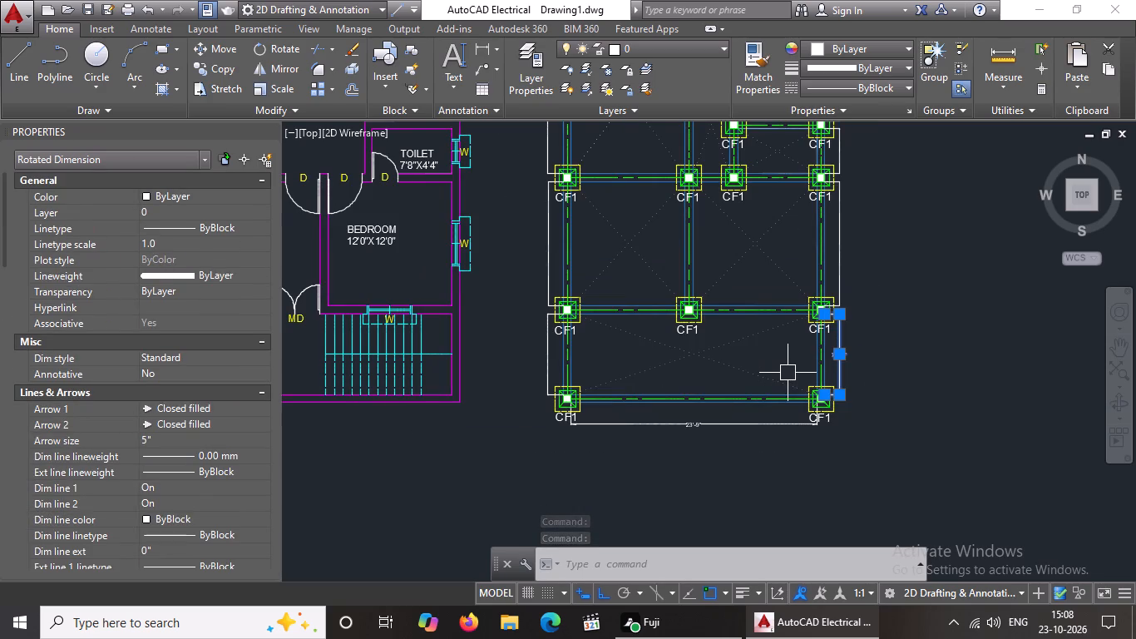
pyautogui.click(548, 355)
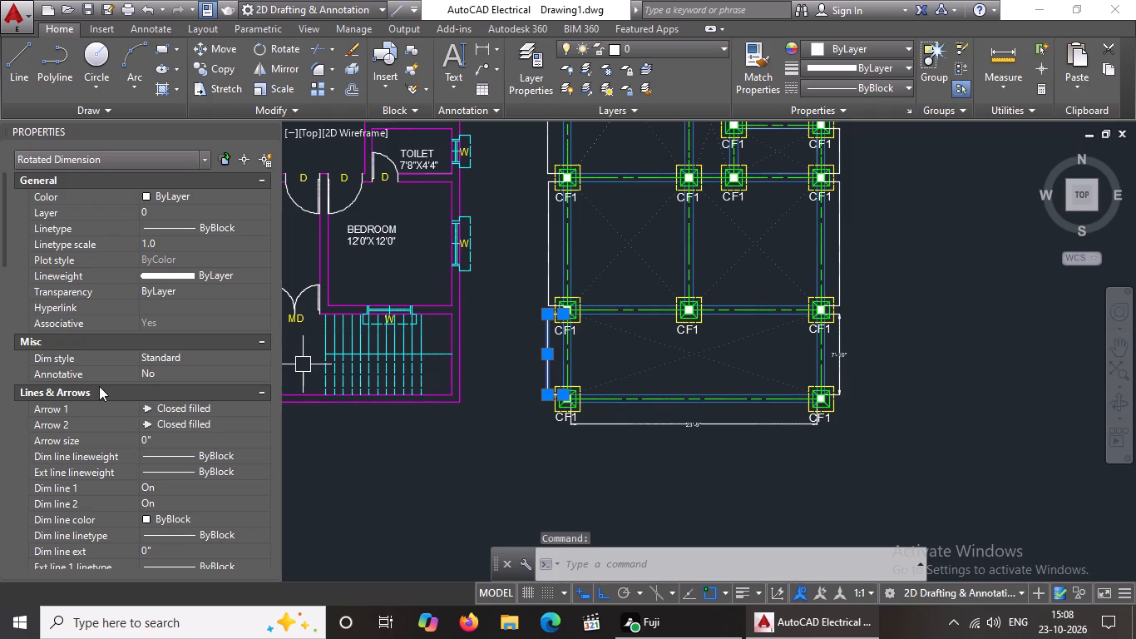
pyautogui.click(159, 436)
pyautogui.scroll(-4, 159, 436)
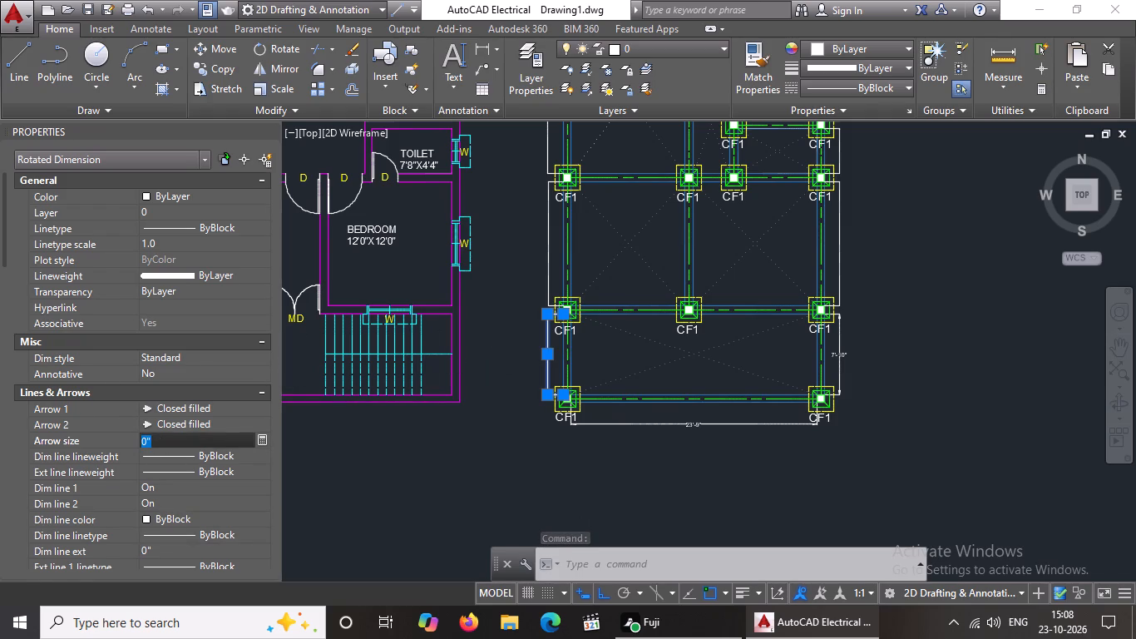
pyautogui.scroll(3, 159, 399)
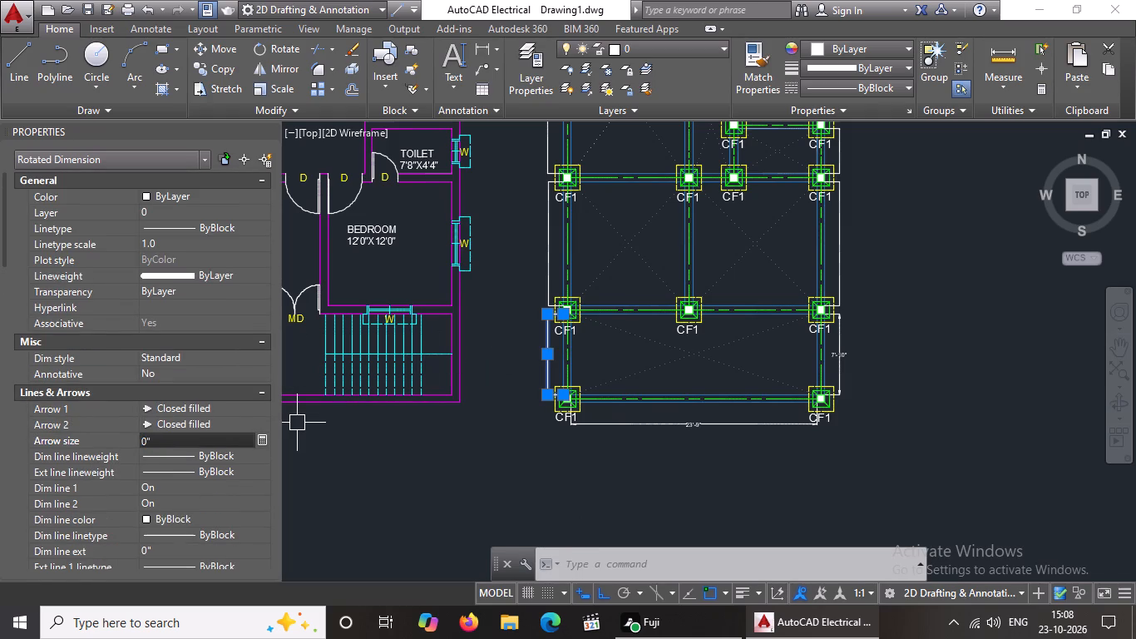
pyautogui.press('BackSpace')
pyautogui.press('BackSpace')
pyautogui.press('BackSpace')
pyautogui.write('5"')
pyautogui.press('Return')
pyautogui.click(189, 439)
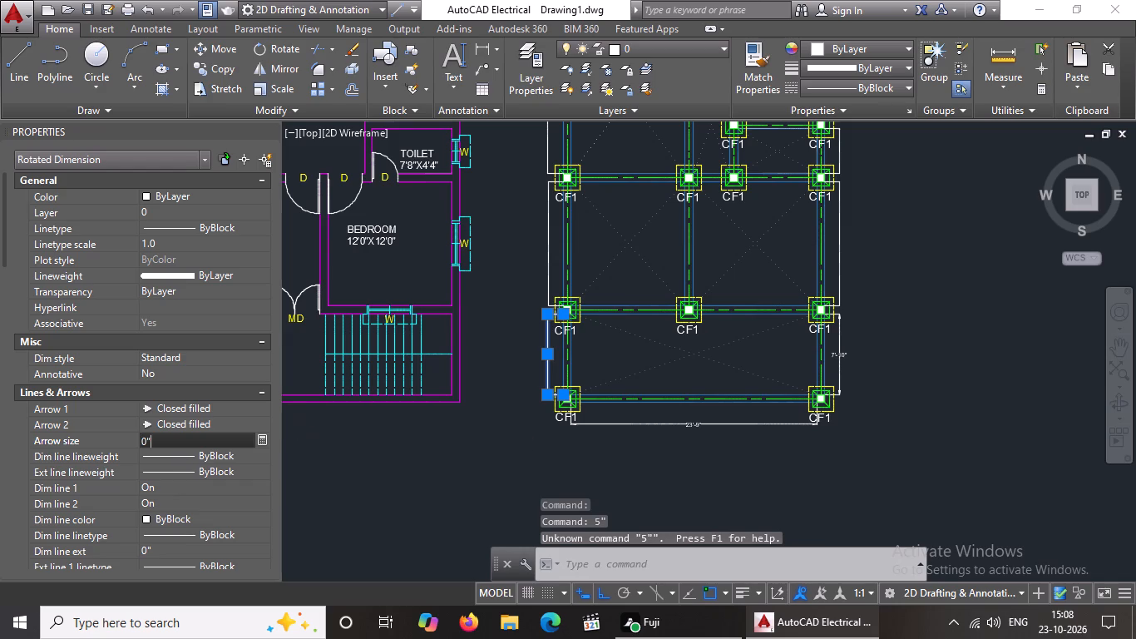
pyautogui.press('BackSpace')
pyautogui.press('BackSpace')
pyautogui.press('BackSpace')
pyautogui.press('BackSpace')
pyautogui.write('5"')
pyautogui.press('Return')
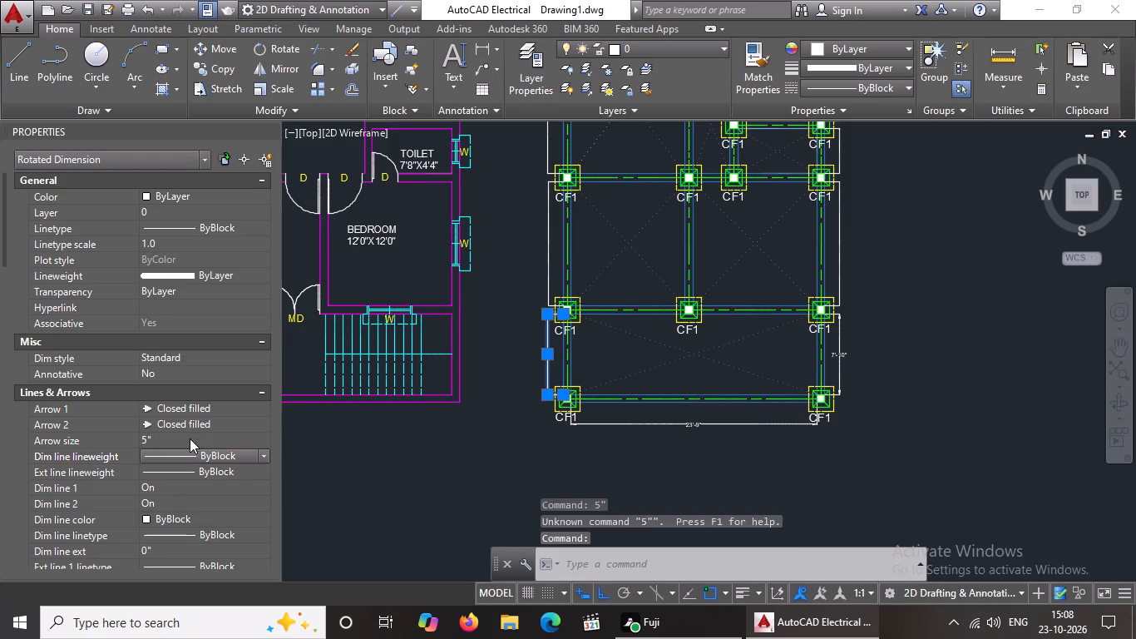
# Set the text height of the portico bay's west vertical dimension to 5" and deselect it.
pyautogui.scroll(-5, 190, 438)
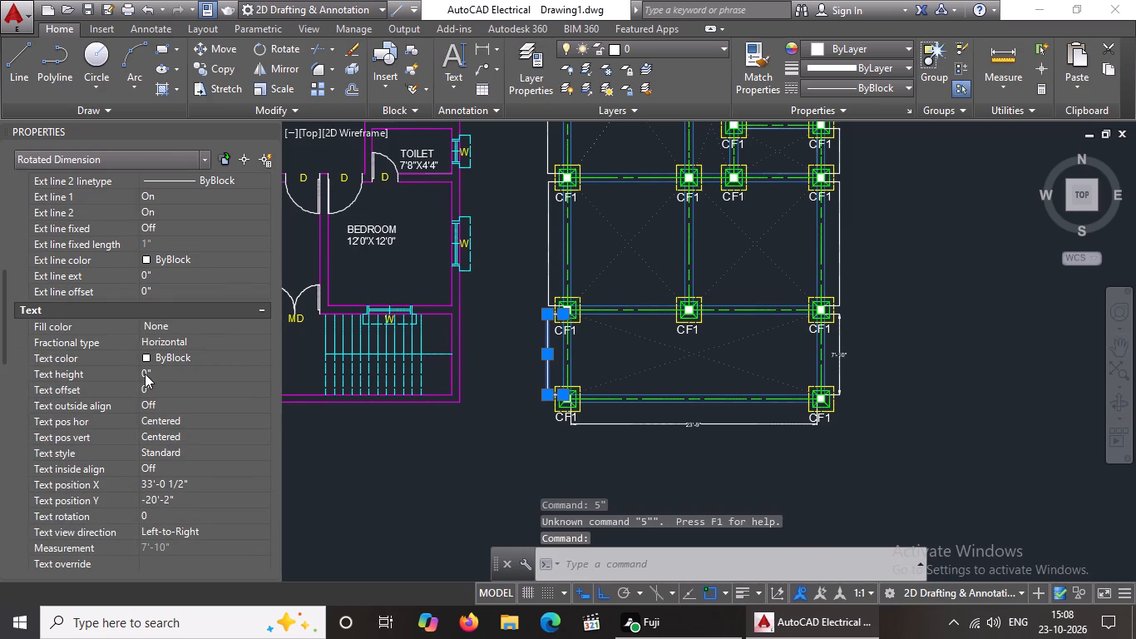
pyautogui.click(161, 370)
pyautogui.press('BackSpace')
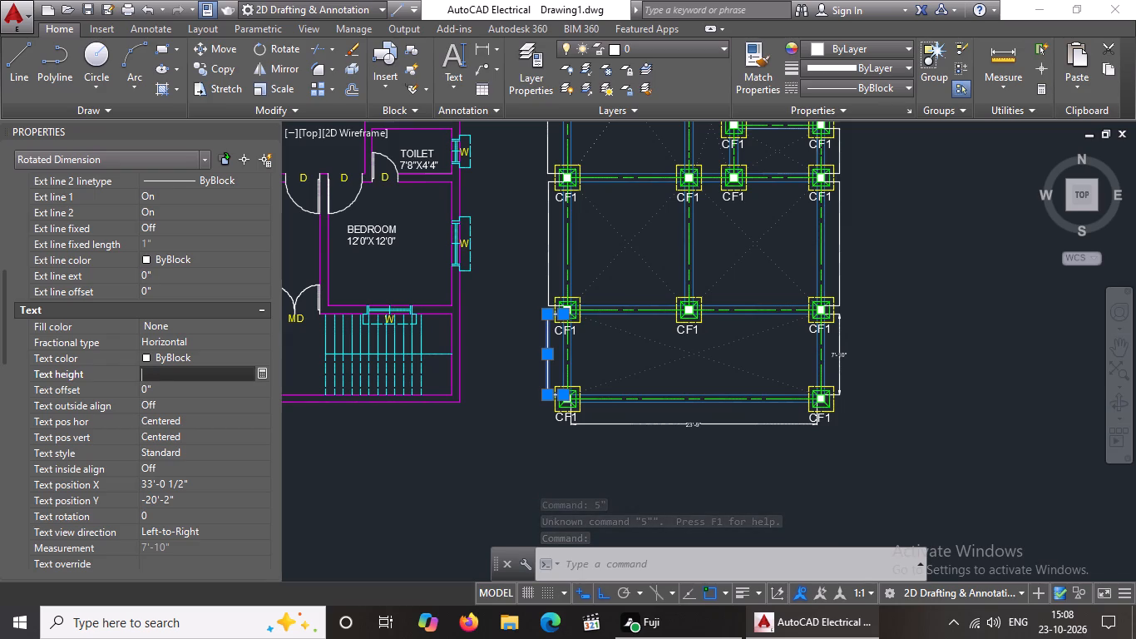
pyautogui.press('BackSpace')
pyautogui.press('BackSpace')
pyautogui.press('BackSpace')
pyautogui.press('5')
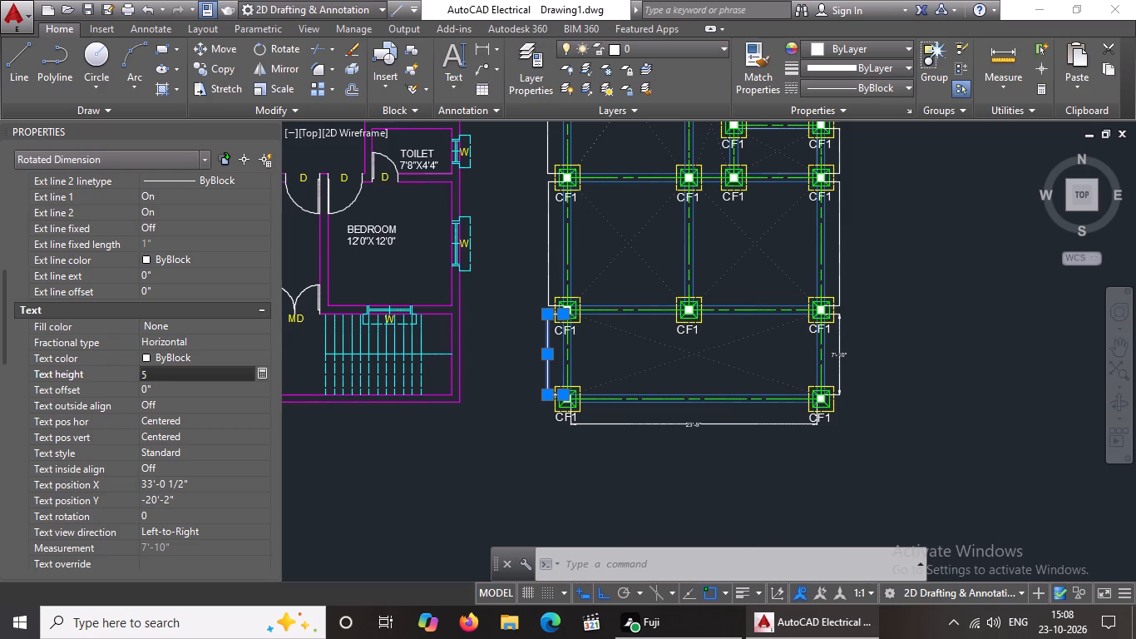
pyautogui.hotkey('shift', '"')
pyautogui.press('Return')
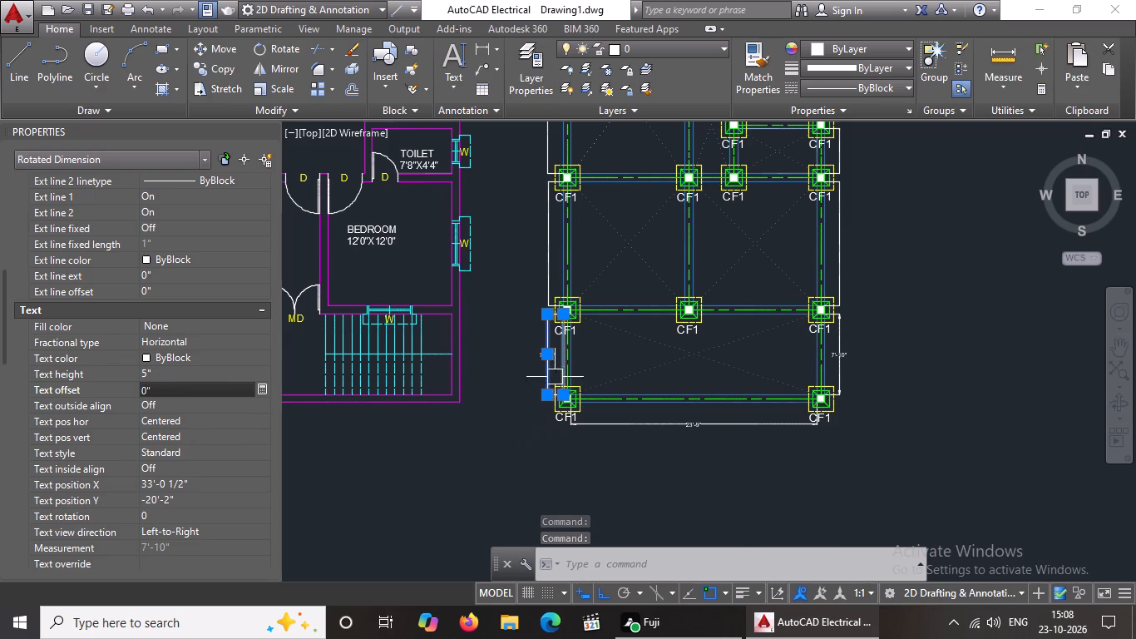
pyautogui.press('Escape')
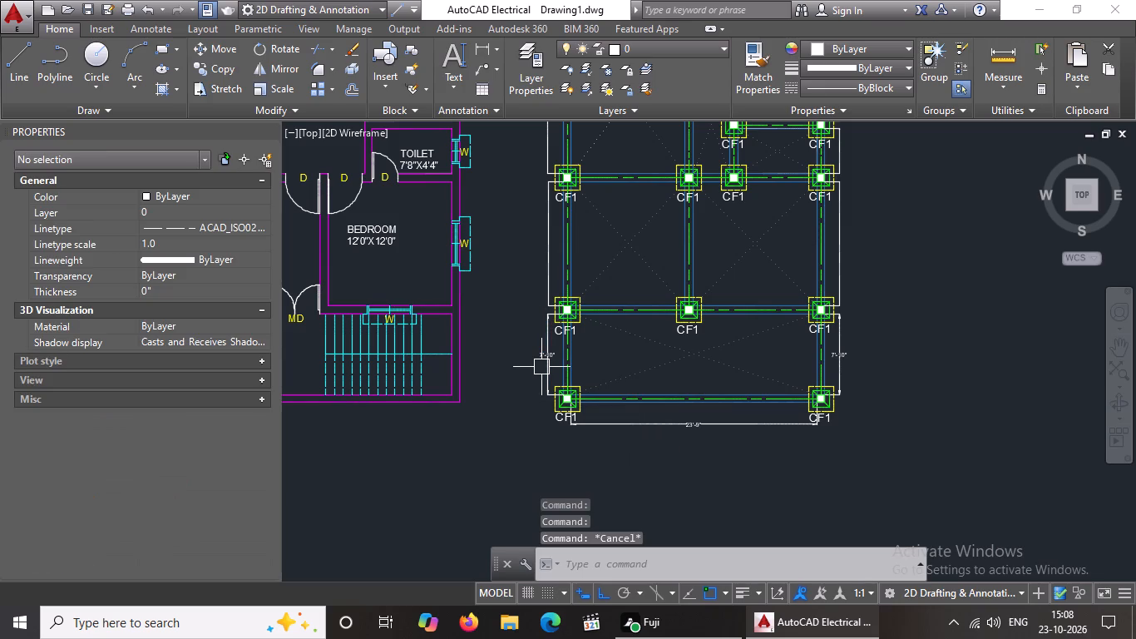
# Set the arrow size of the east vertical dimension for the bay directly north of the portico bay to 5".
pyautogui.click(837, 244)
pyautogui.click(165, 438)
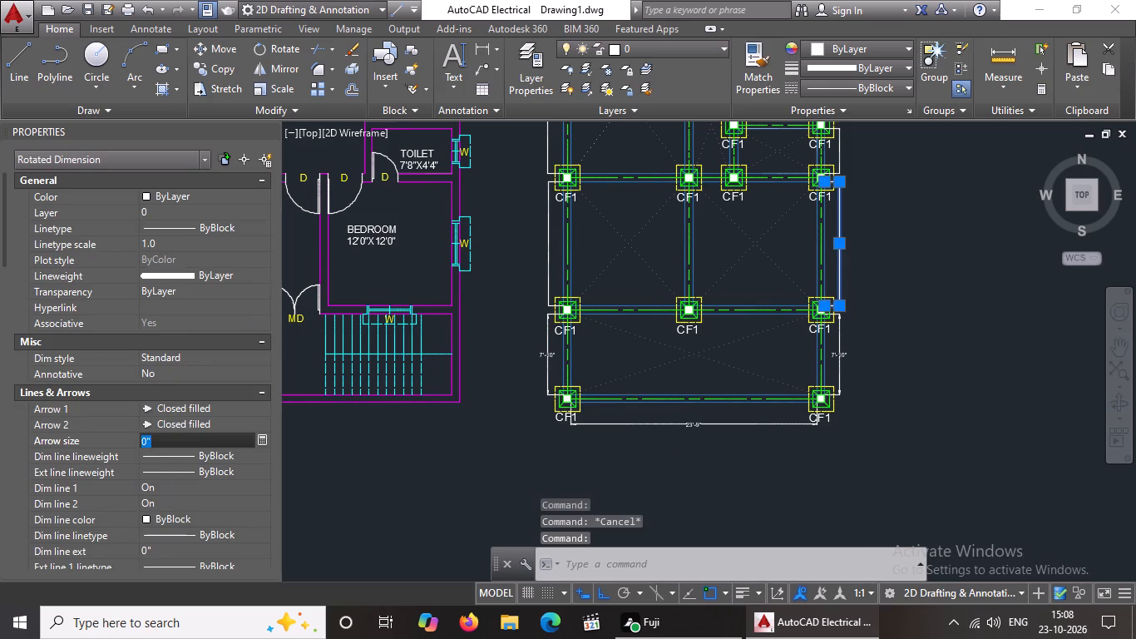
pyautogui.press('BackSpace')
pyautogui.press('BackSpace')
pyautogui.press('BackSpace')
pyautogui.press('BackSpace')
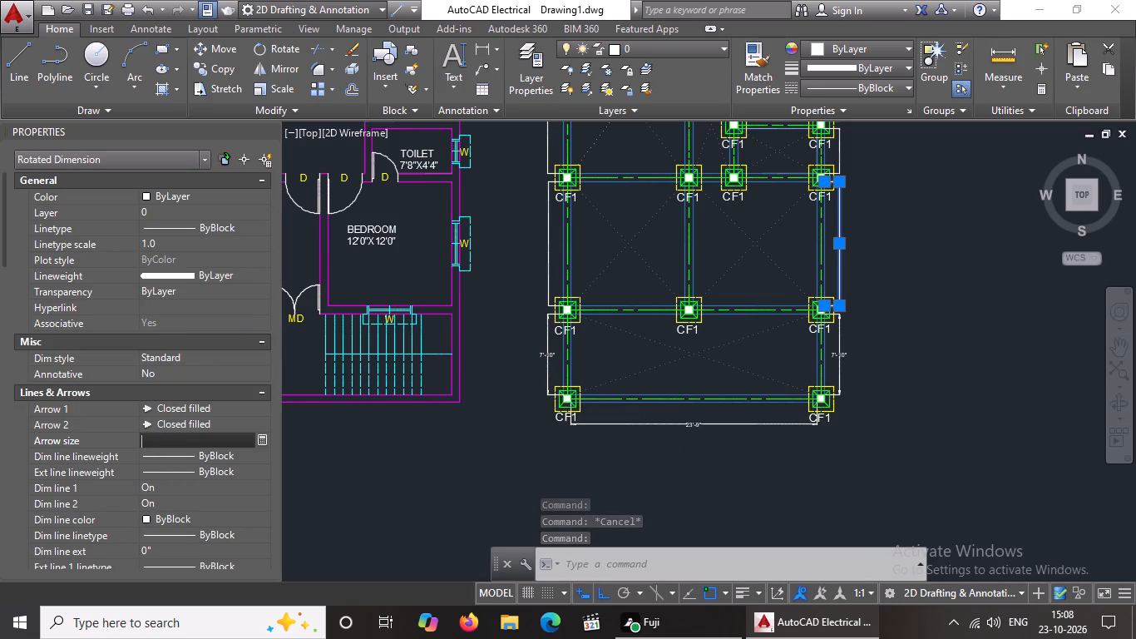
pyautogui.press('5')
pyautogui.hotkey('shift', '"')
pyautogui.press('Return')
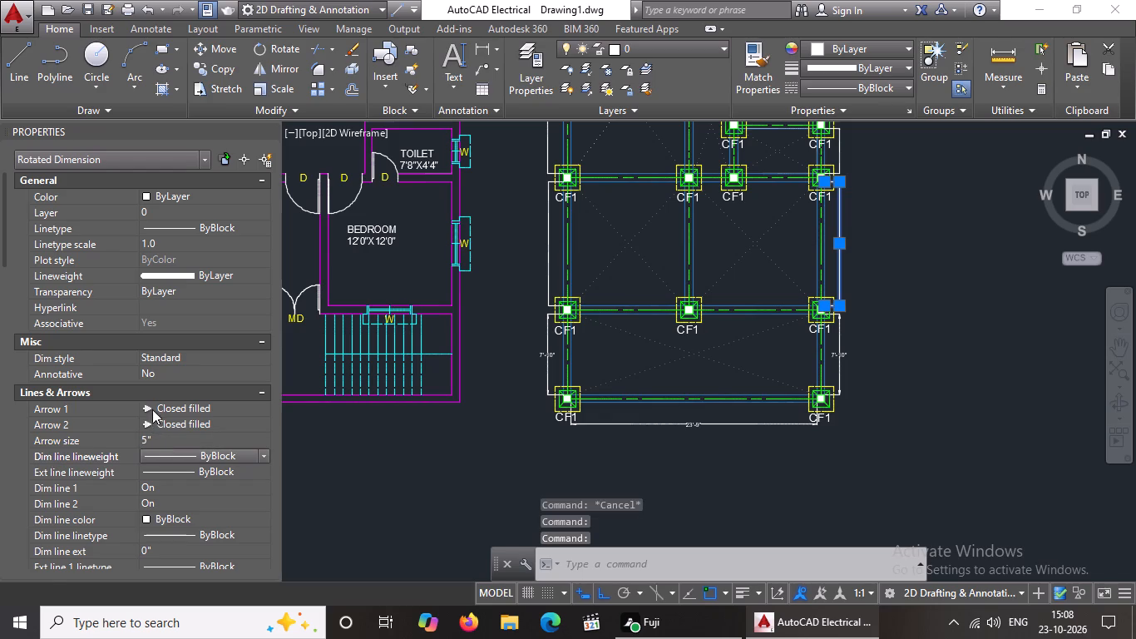
# Set the text height of the east vertical dimension directly north of the portico bay to 5" and deselect it.
pyautogui.scroll(-4, 152, 409)
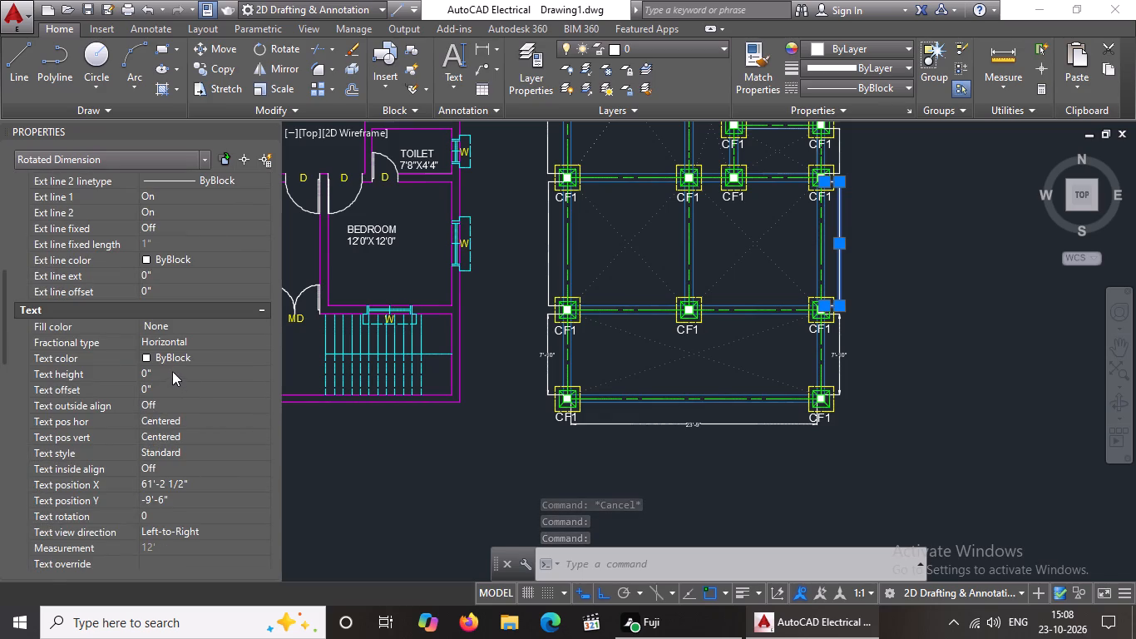
pyautogui.click(172, 371)
pyautogui.press('BackSpace')
pyautogui.press('BackSpace')
pyautogui.press('BackSpace')
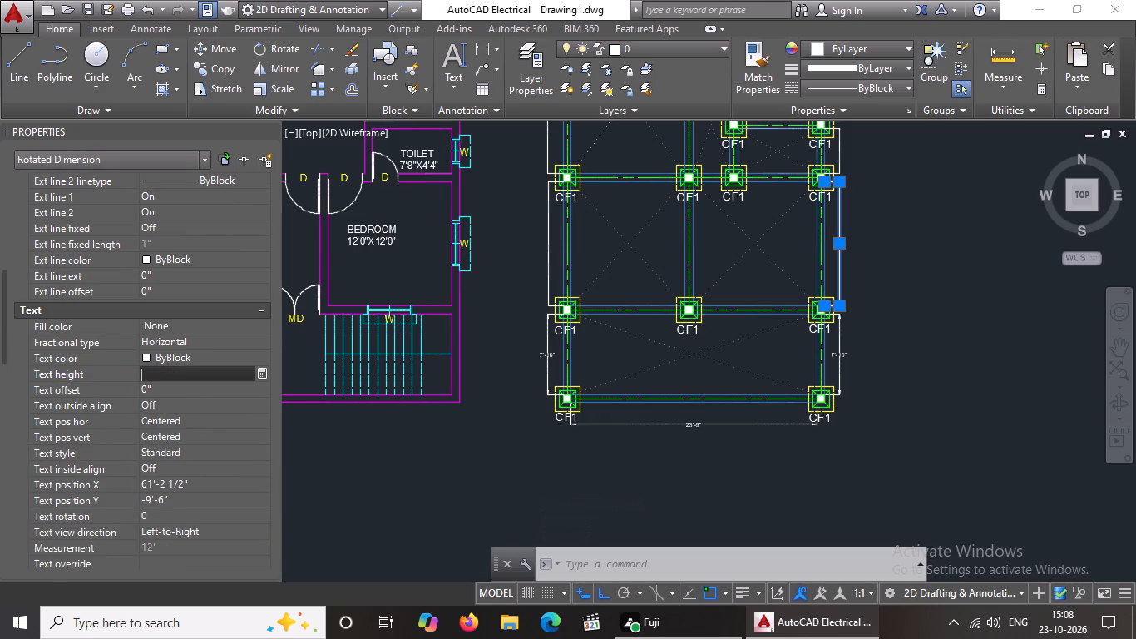
pyautogui.press('5')
pyautogui.hotkey('shift', '"')
pyautogui.press('Return')
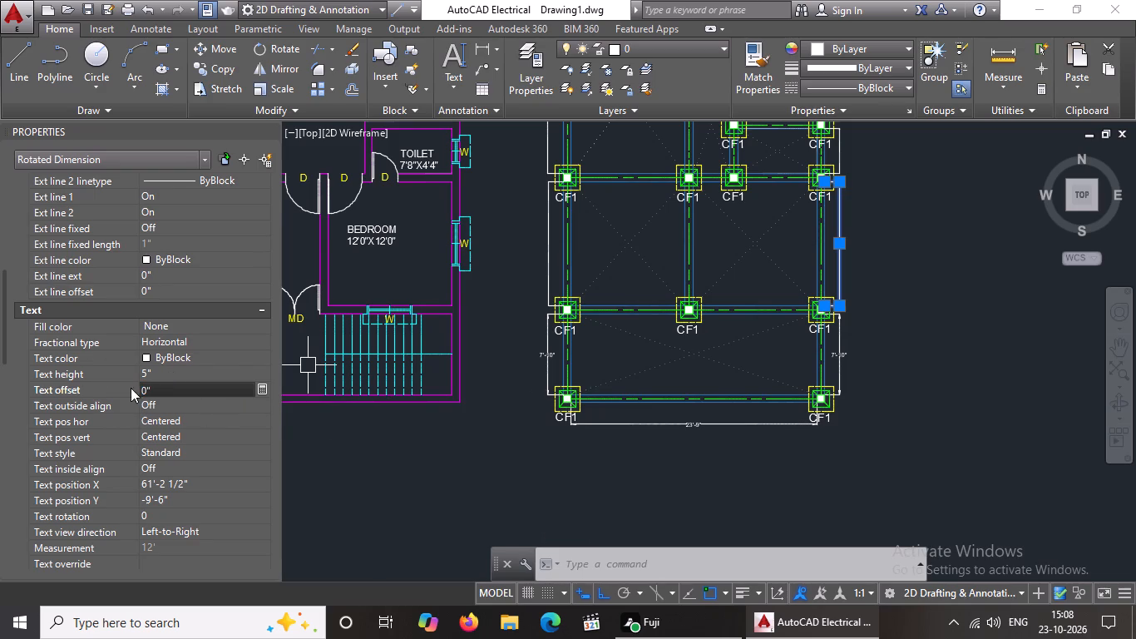
pyautogui.scroll(-5, 108, 427)
pyautogui.scroll(5, 121, 435)
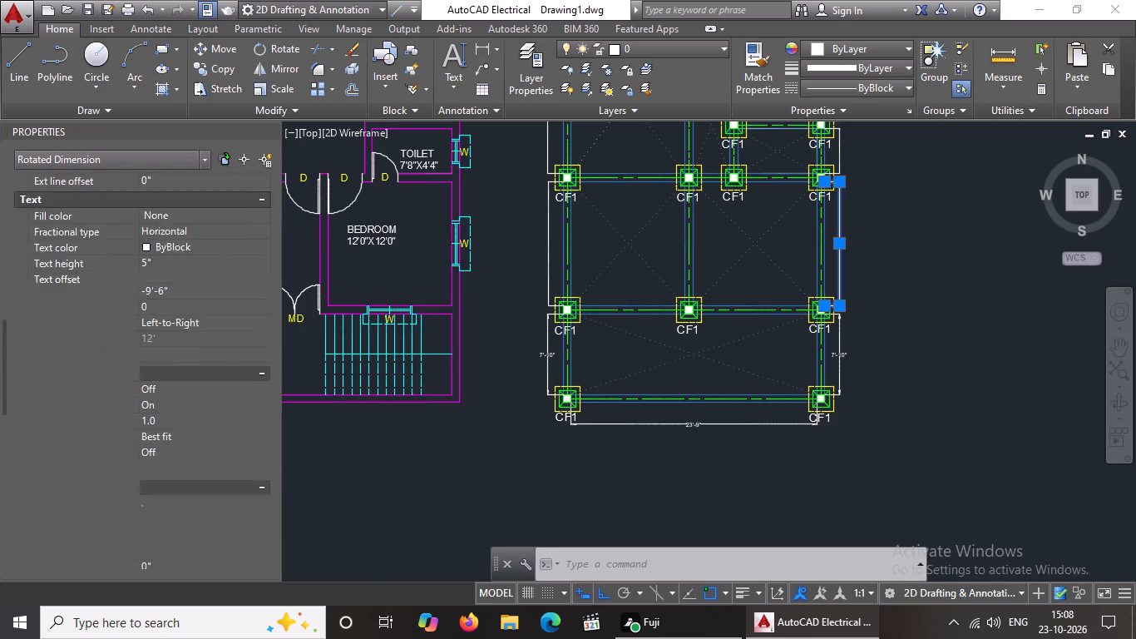
pyautogui.scroll(4, 120, 443)
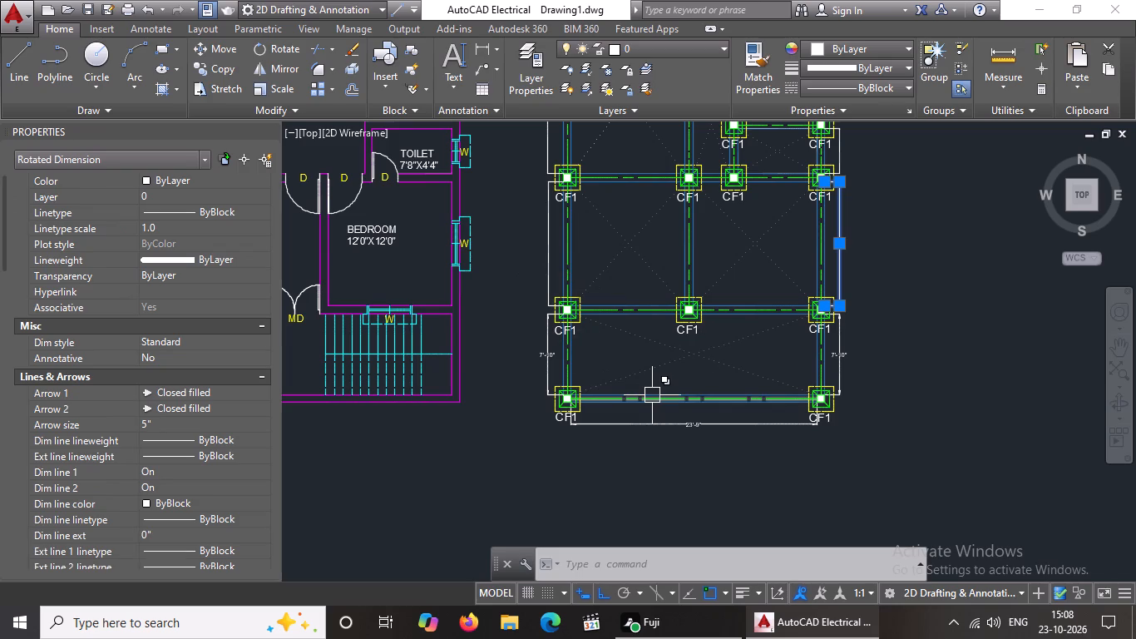
pyautogui.press('Escape')
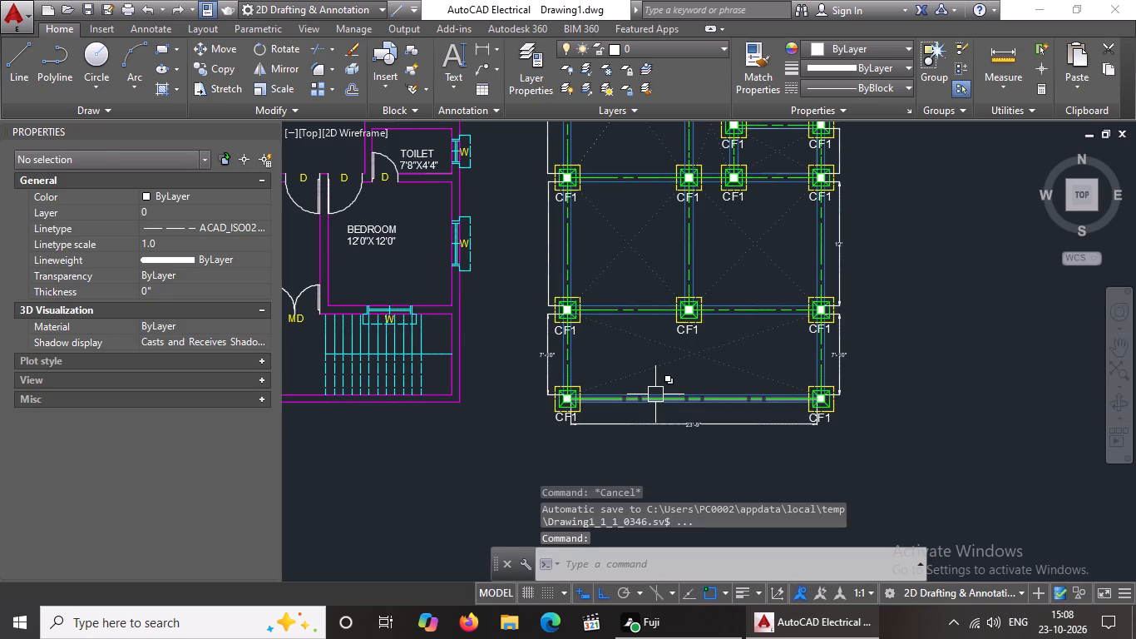
# Set the arrow size of the west vertical dimension for the bay directly north of the portico bay to 5".
pyautogui.click(545, 265)
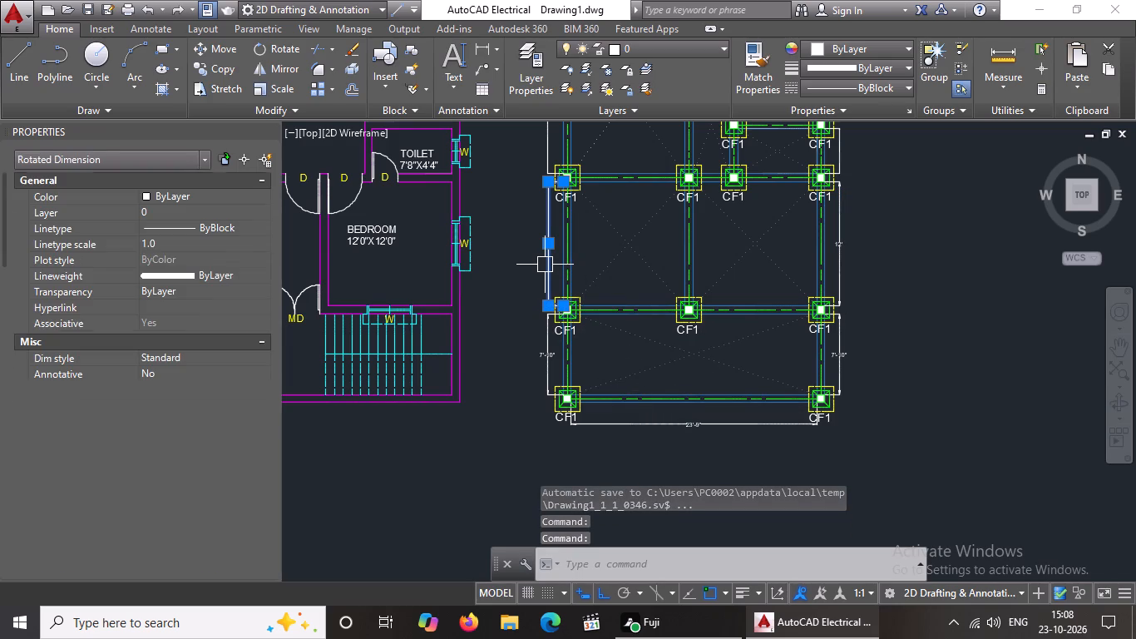
pyautogui.click(174, 443)
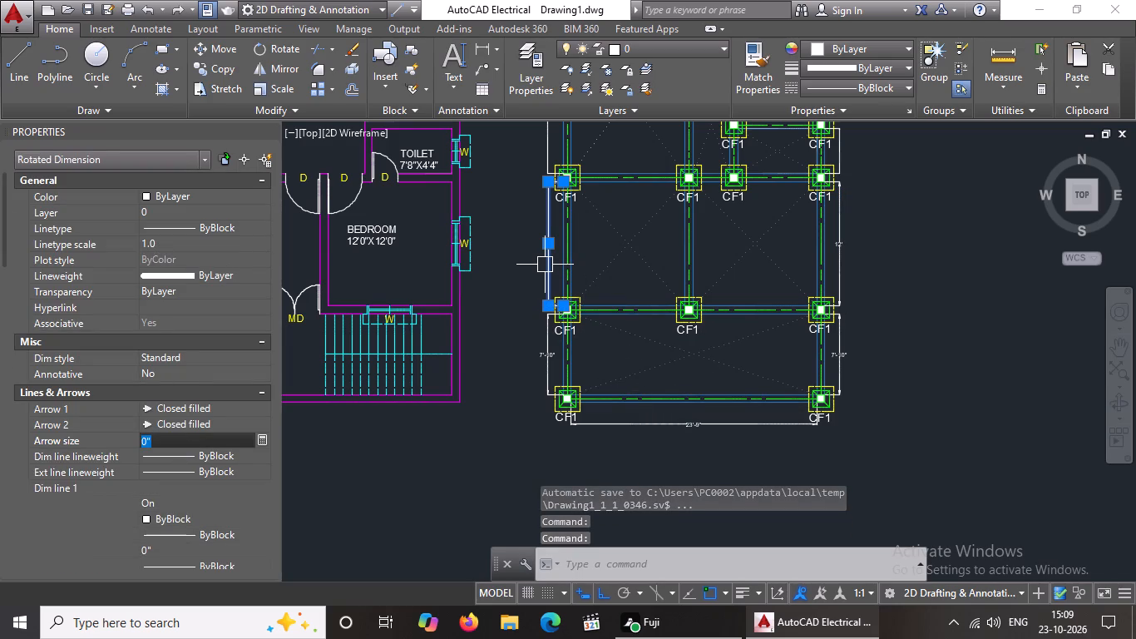
pyautogui.press('BackSpace')
pyautogui.press('BackSpace')
pyautogui.press('BackSpace')
pyautogui.press('BackSpace')
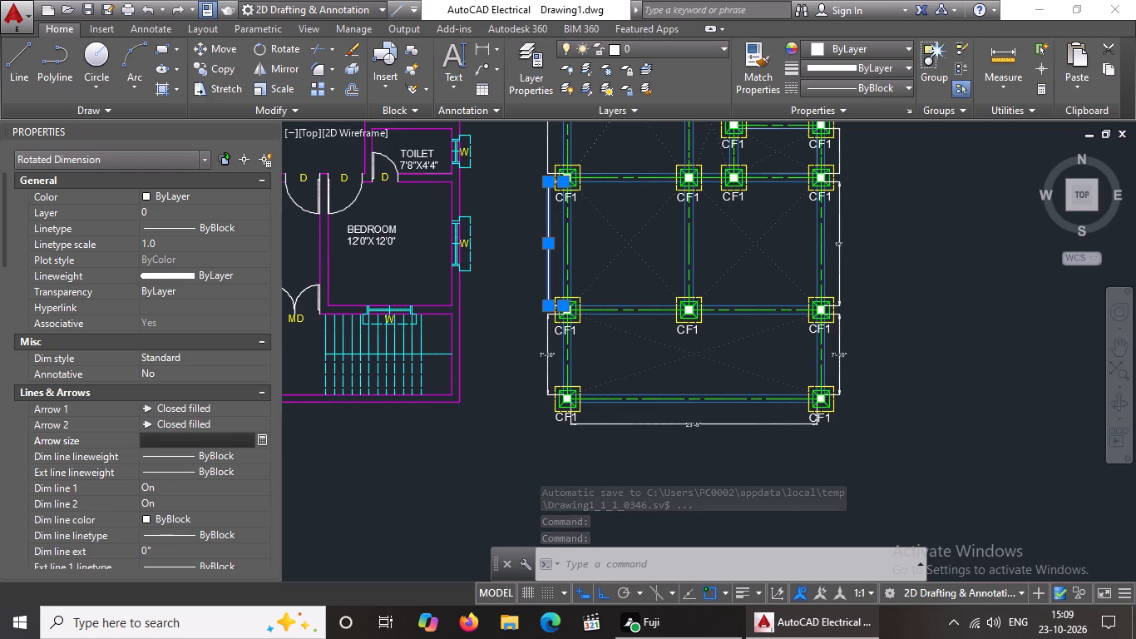
pyautogui.press('5')
pyautogui.hotkey('shift', '"')
pyautogui.press('Return')
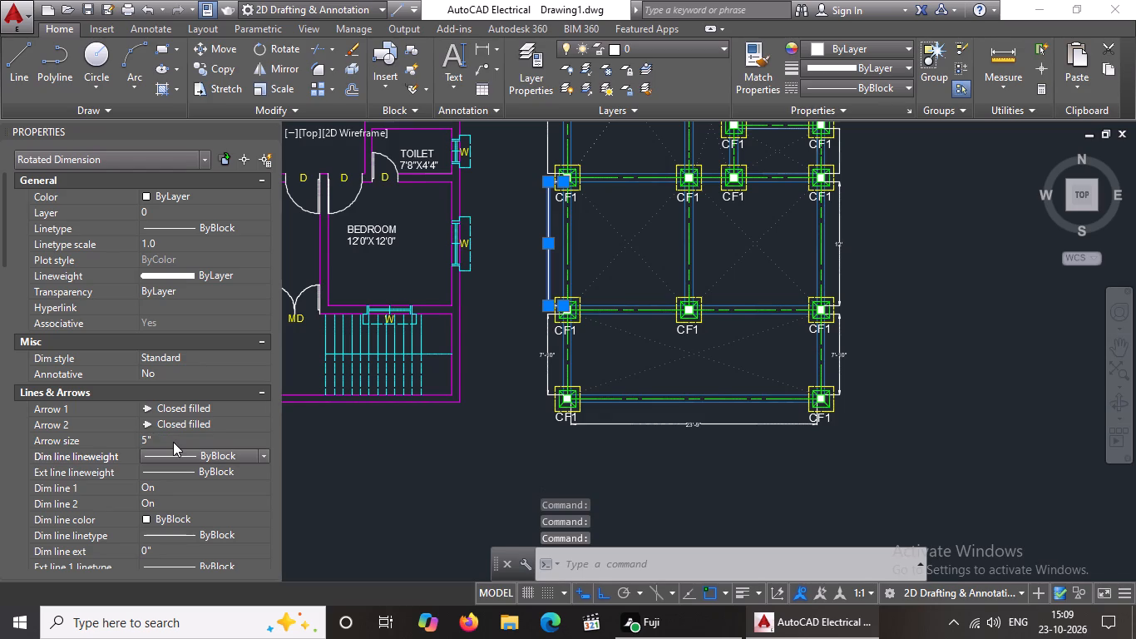
# Set the text height of the west vertical dimension directly north of the portico bay to 5".
pyautogui.scroll(-3, 113, 444)
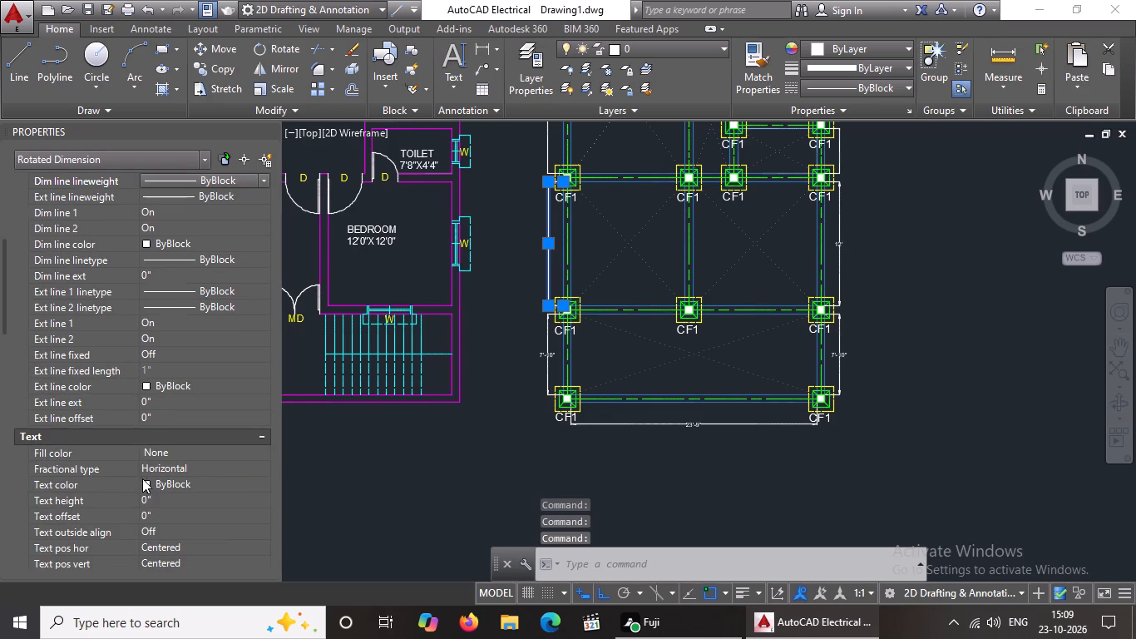
pyautogui.click(167, 502)
pyautogui.press('BackSpace')
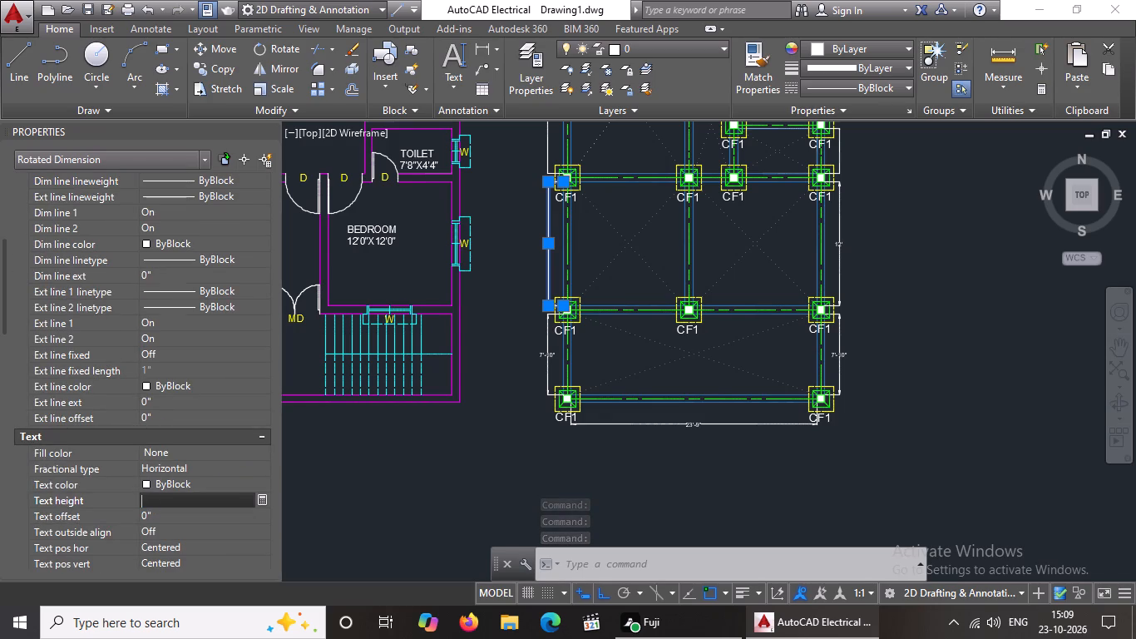
pyautogui.press('BackSpace')
pyautogui.press('BackSpace')
pyautogui.press('BackSpace')
pyautogui.press('BackSpace')
pyautogui.press('5')
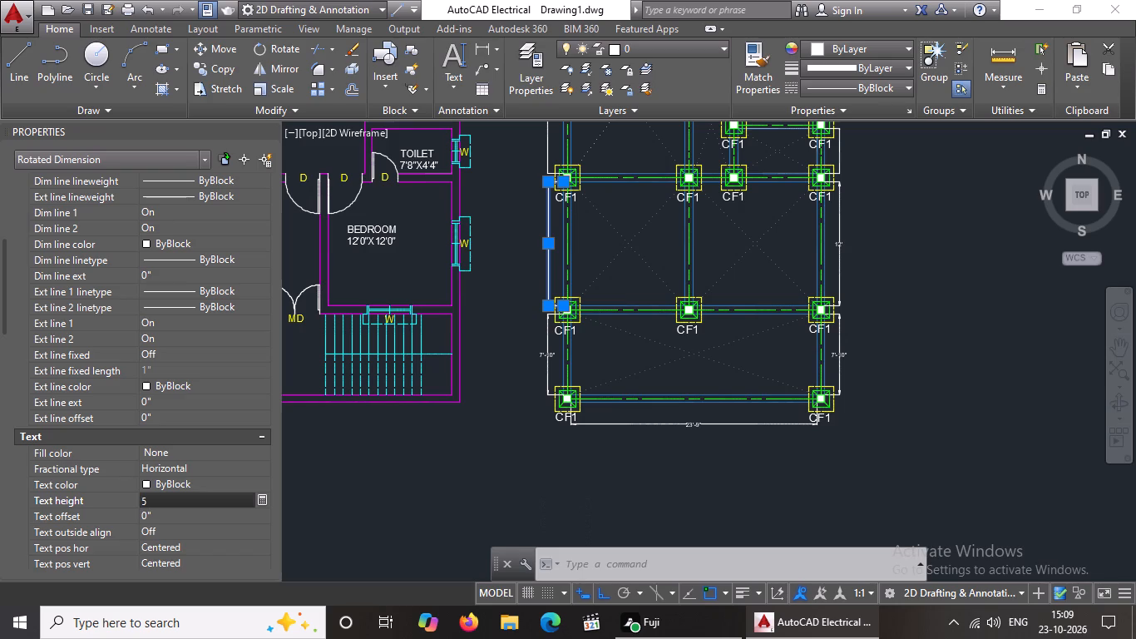
pyautogui.hotkey('shift', '"')
pyautogui.press('Return')
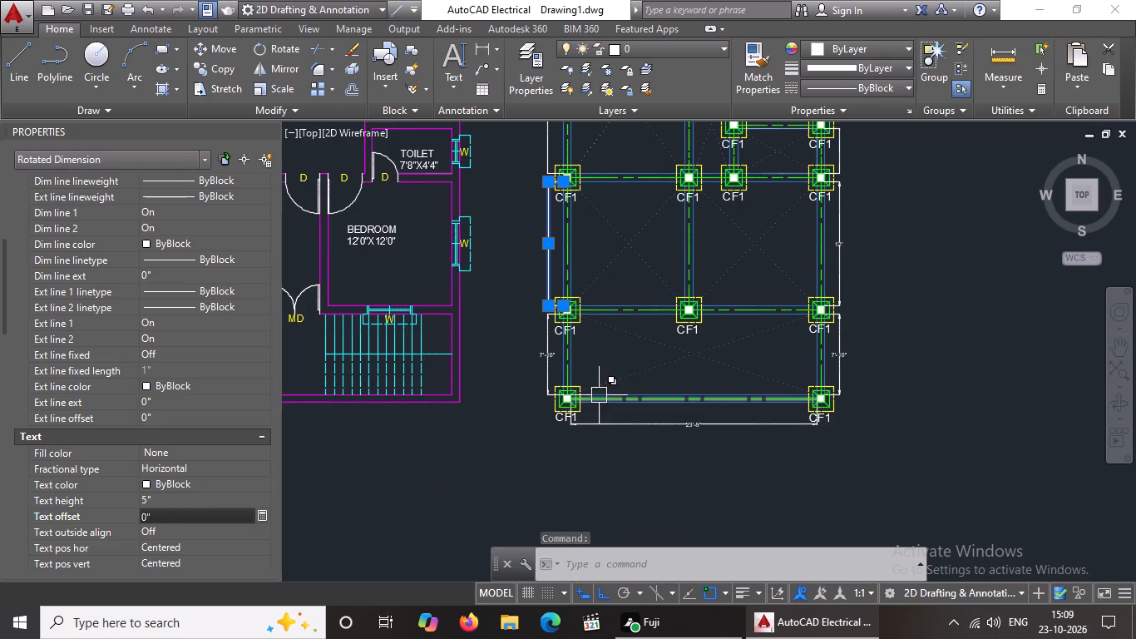
# Set the arrow size of the east vertical dimension beside the southern toilet bay in the footing layout to 5".
pyautogui.press('Escape')
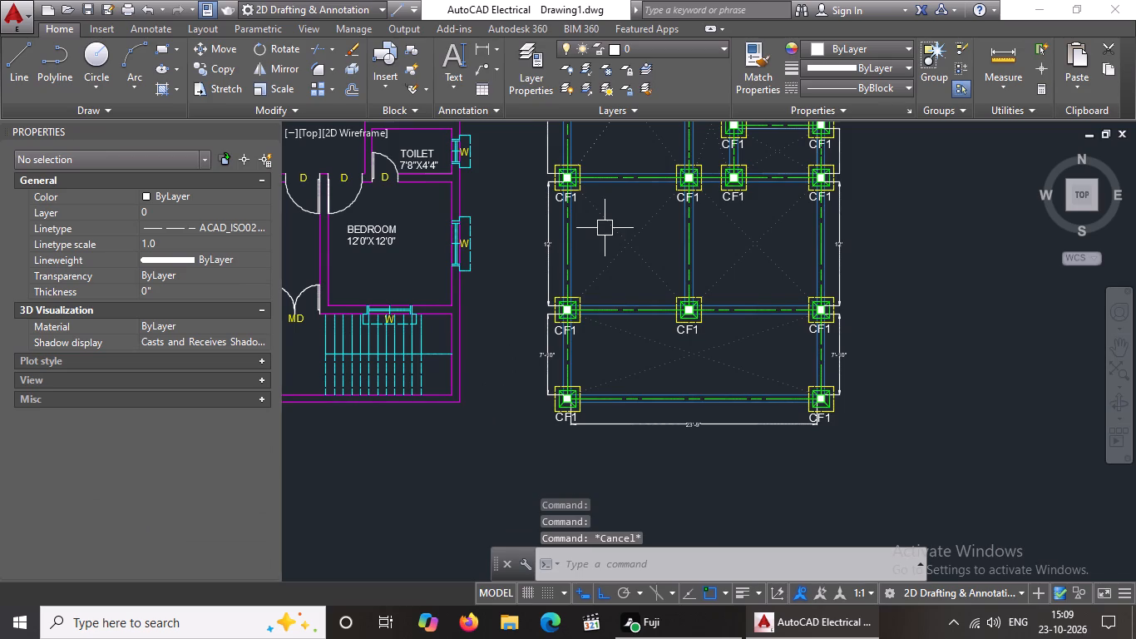
pyautogui.scroll(-2, 605, 227)
pyautogui.scroll(2, 637, 173)
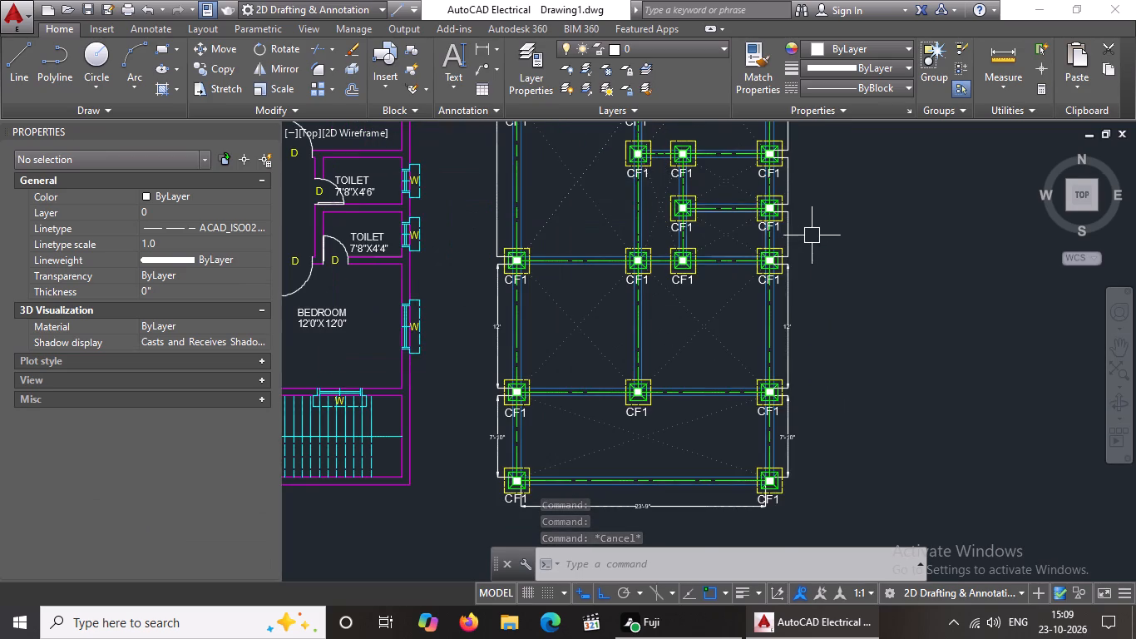
pyautogui.scroll(2, 804, 238)
pyautogui.click(758, 251)
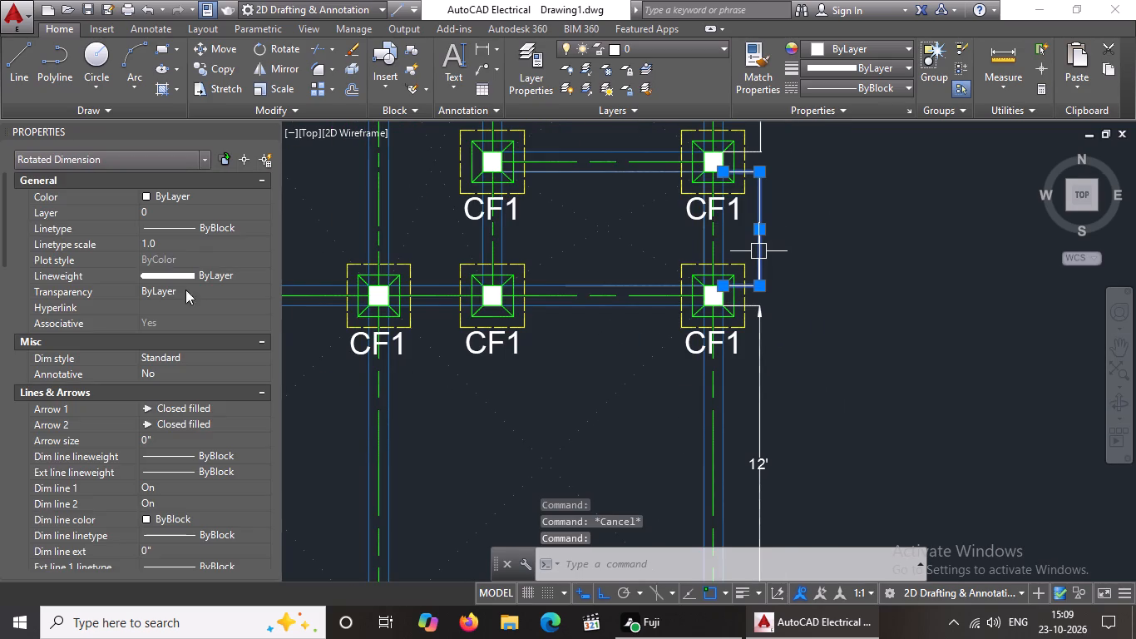
pyautogui.click(168, 434)
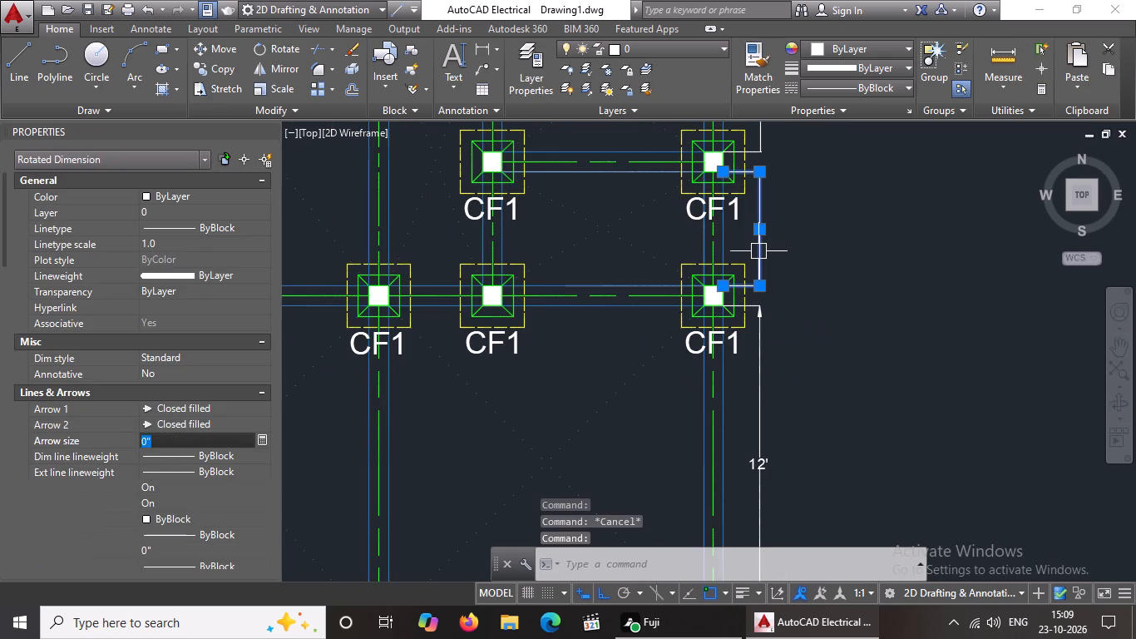
pyautogui.press('BackSpace')
pyautogui.press('BackSpace')
pyautogui.press('BackSpace')
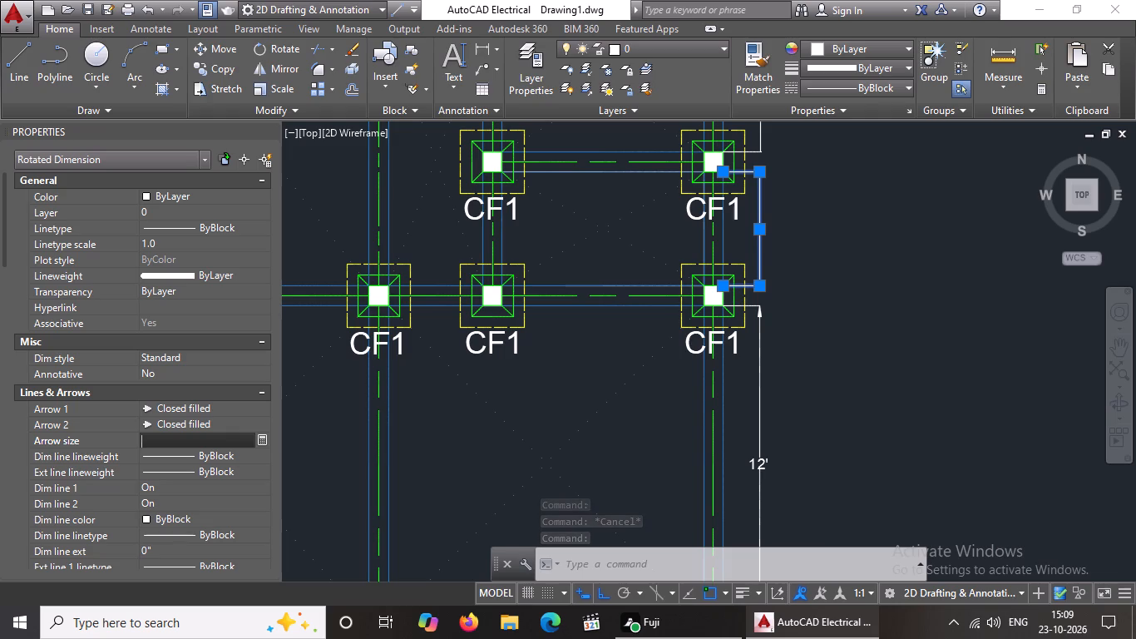
pyautogui.write('5"')
pyautogui.press('Return')
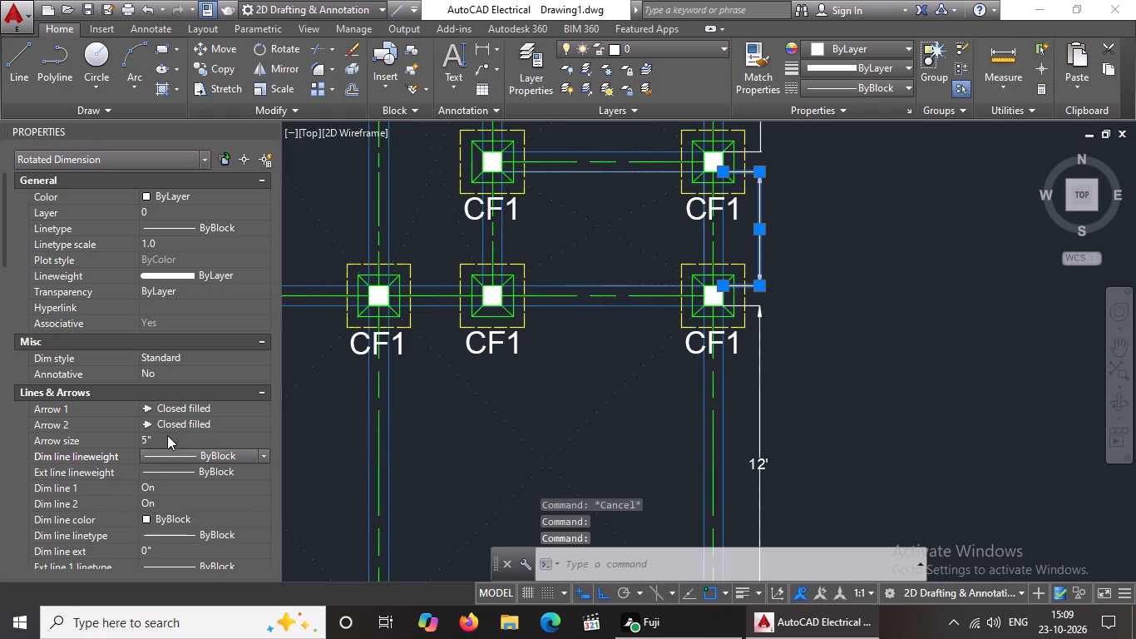
# Set the text height of the east vertical dimension beside the southern toilet bay to 5" and deselect it.
pyautogui.scroll(-5, 200, 445)
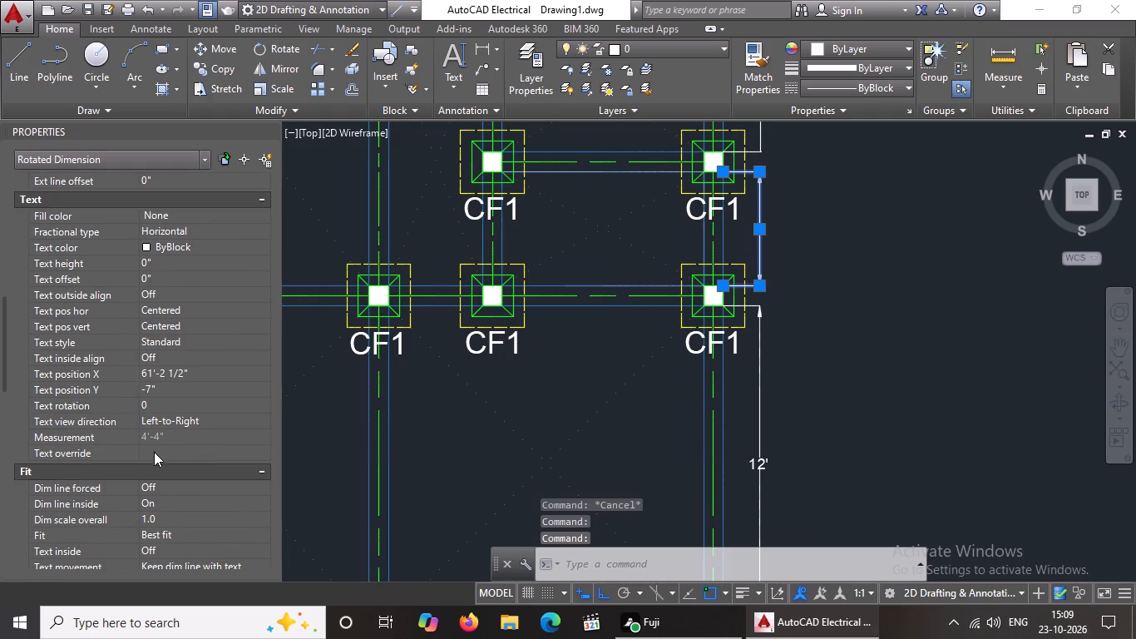
pyautogui.click(156, 260)
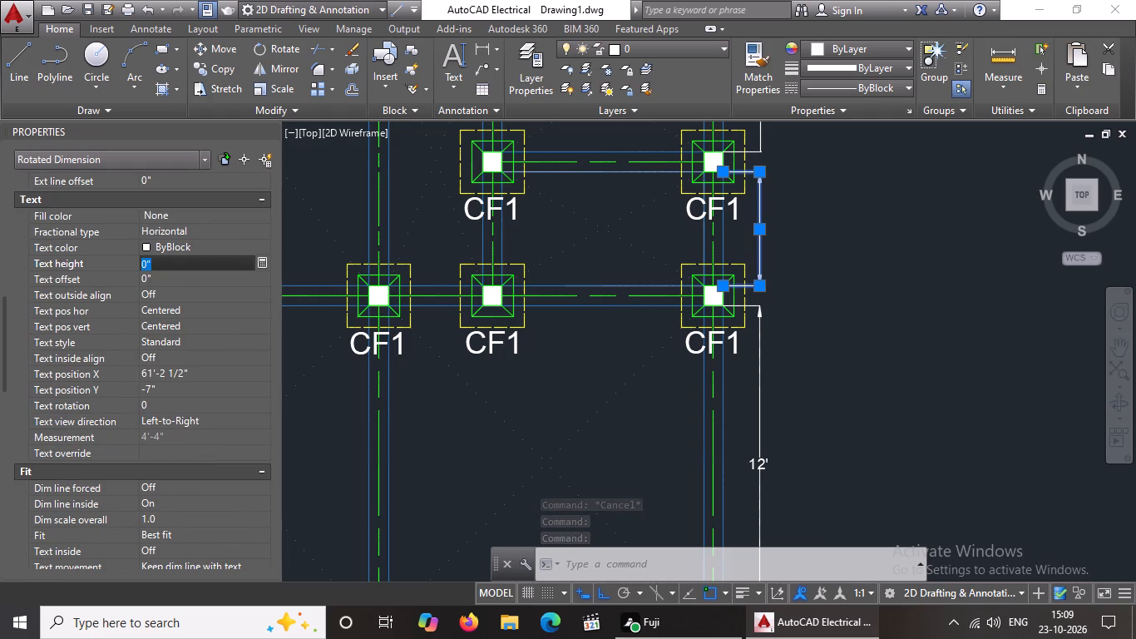
pyautogui.press('BackSpace')
pyautogui.press('BackSpace')
pyautogui.press('BackSpace')
pyautogui.press('BackSpace')
pyautogui.write('5"')
pyautogui.press('Return')
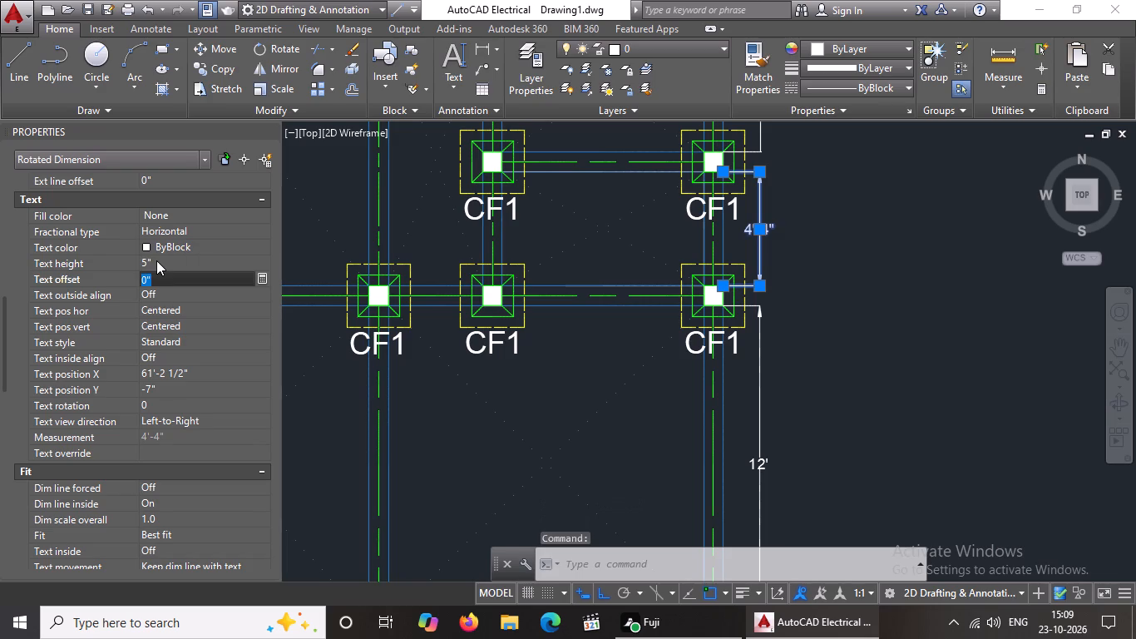
pyautogui.press('Escape')
pyautogui.press('Escape')
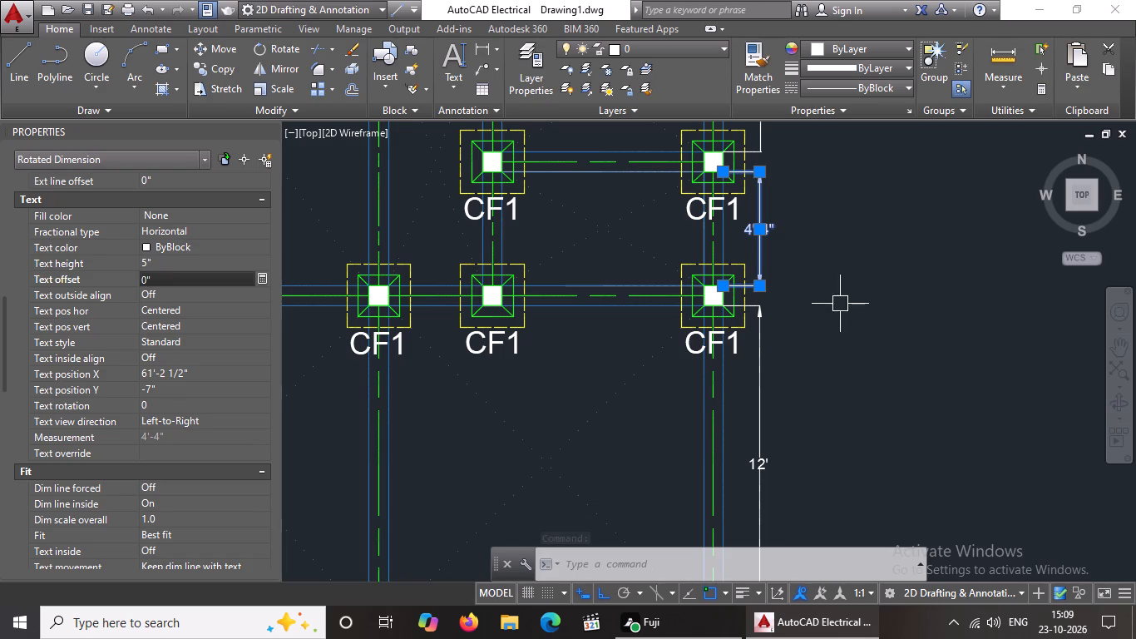
pyautogui.click(841, 304)
pyautogui.click(832, 304)
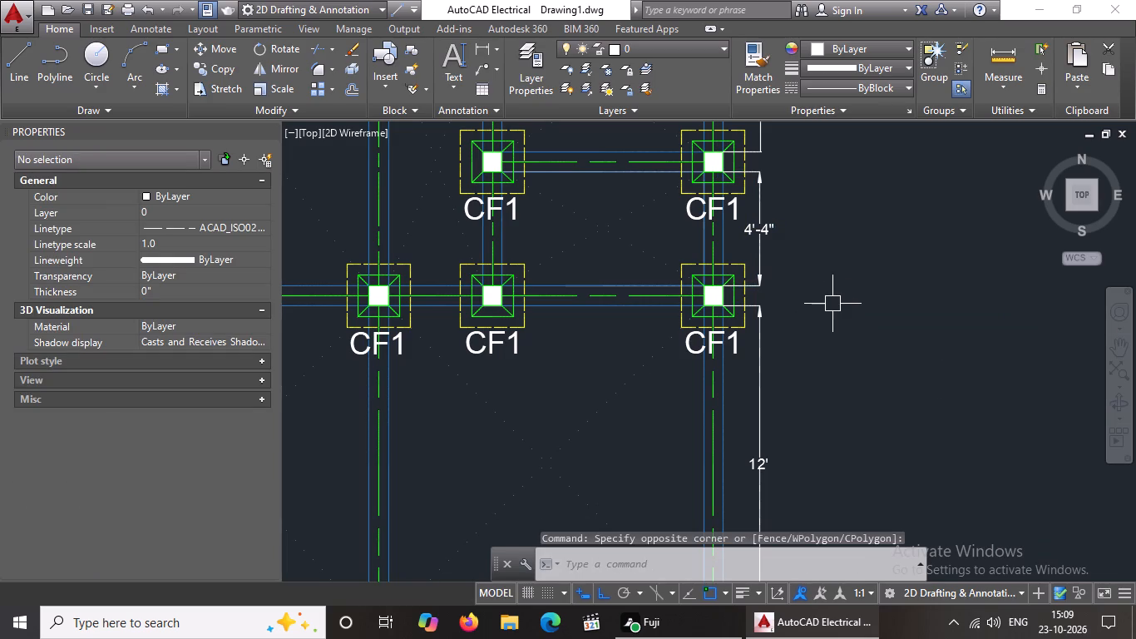
# Set the arrow size of the east vertical dimension beside the northern toilet bay to 5".
pyautogui.scroll(-2, 829, 300)
pyautogui.scroll(2, 800, 226)
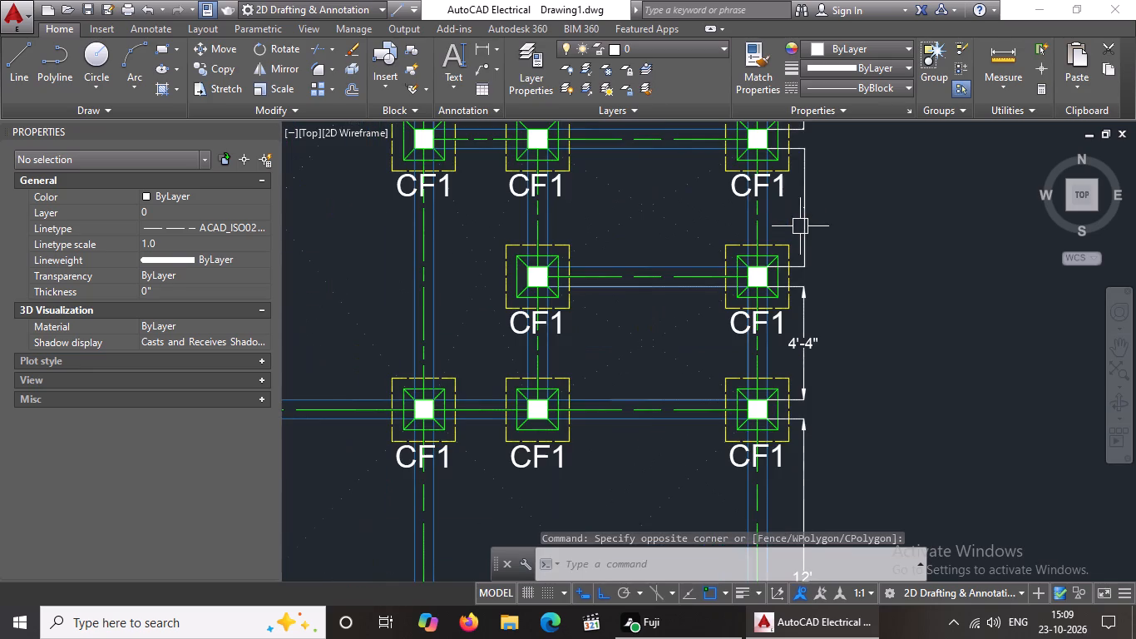
pyautogui.click(803, 224)
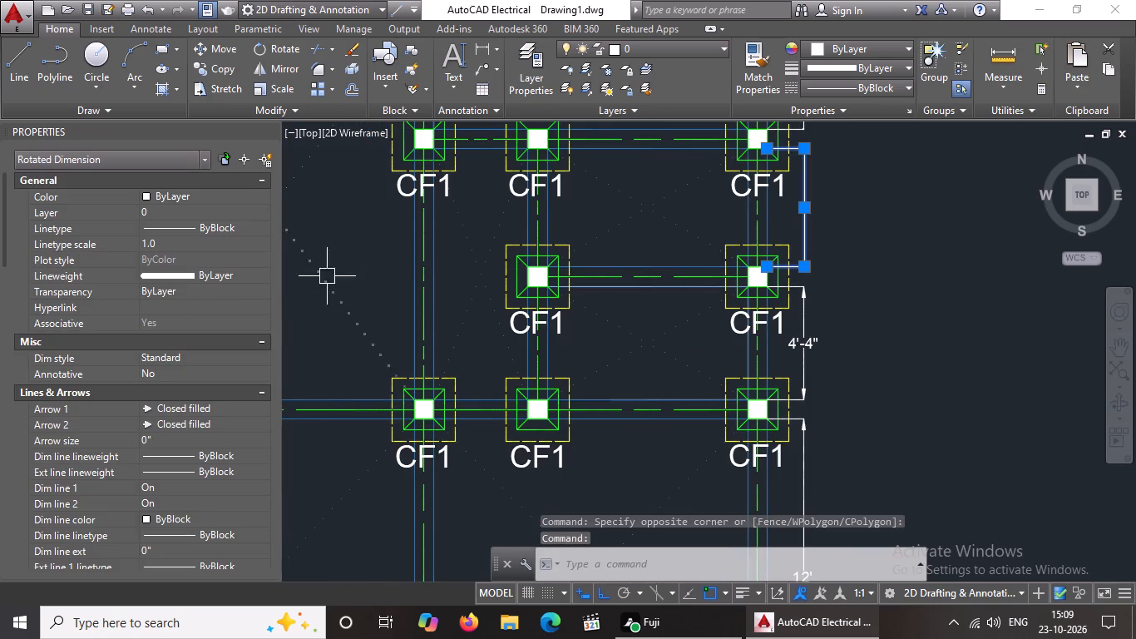
pyautogui.click(161, 438)
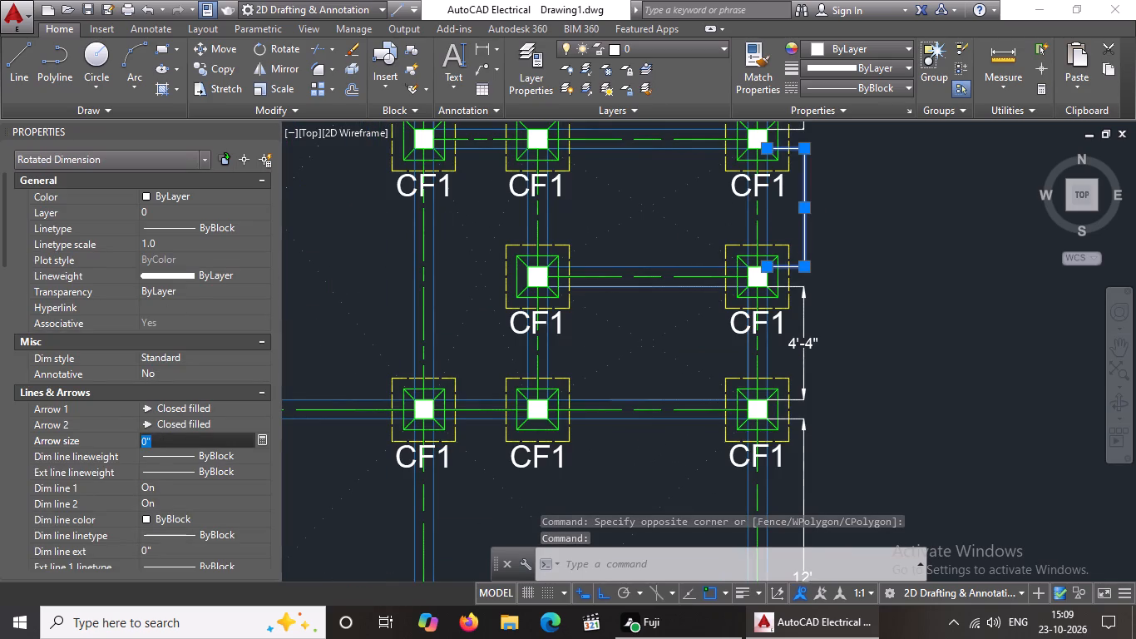
pyautogui.press('BackSpace')
pyautogui.press('BackSpace')
pyautogui.press('BackSpace')
pyautogui.press('5')
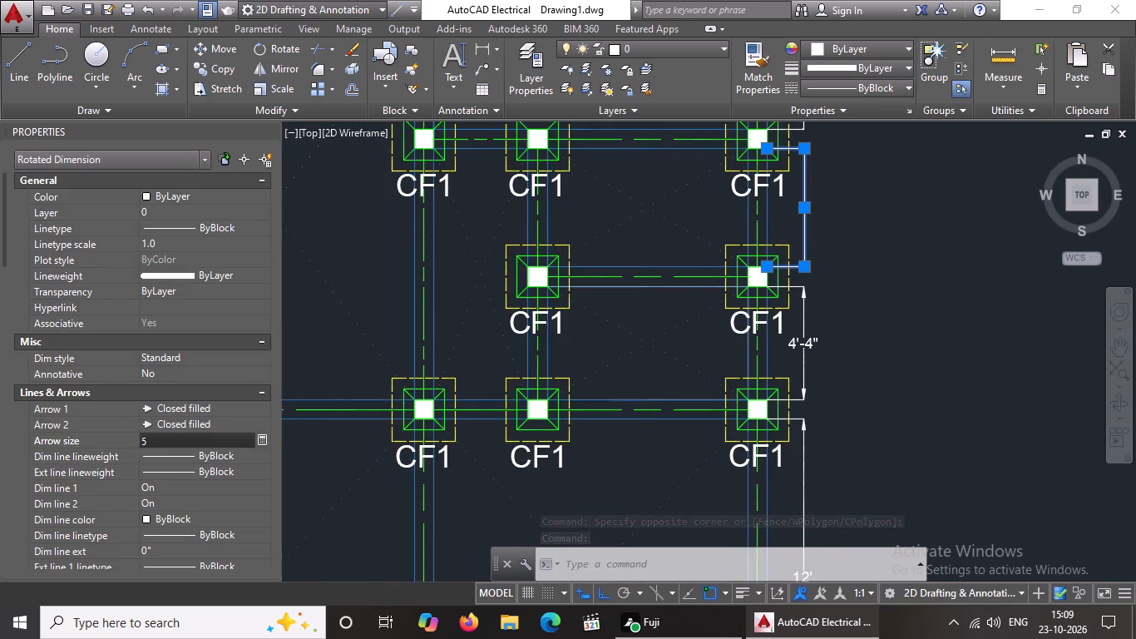
pyautogui.hotkey('shift', '"')
pyautogui.press('Return')
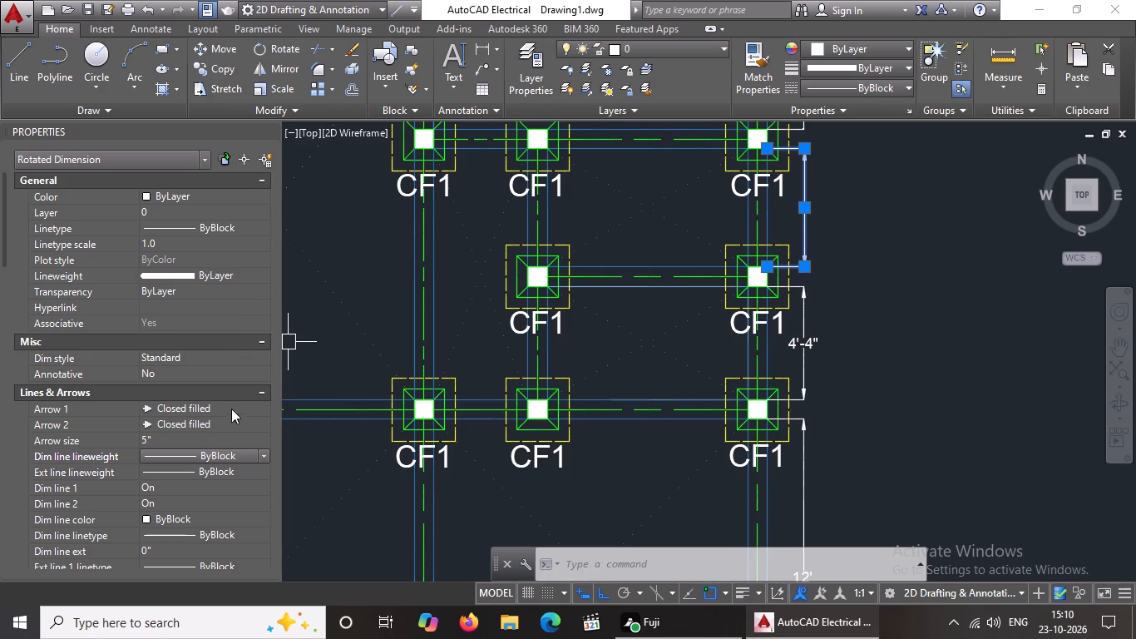
# Set the text height of the east vertical dimension beside the northern toilet bay to 5" and deselect it.
pyautogui.scroll(-3, 151, 414)
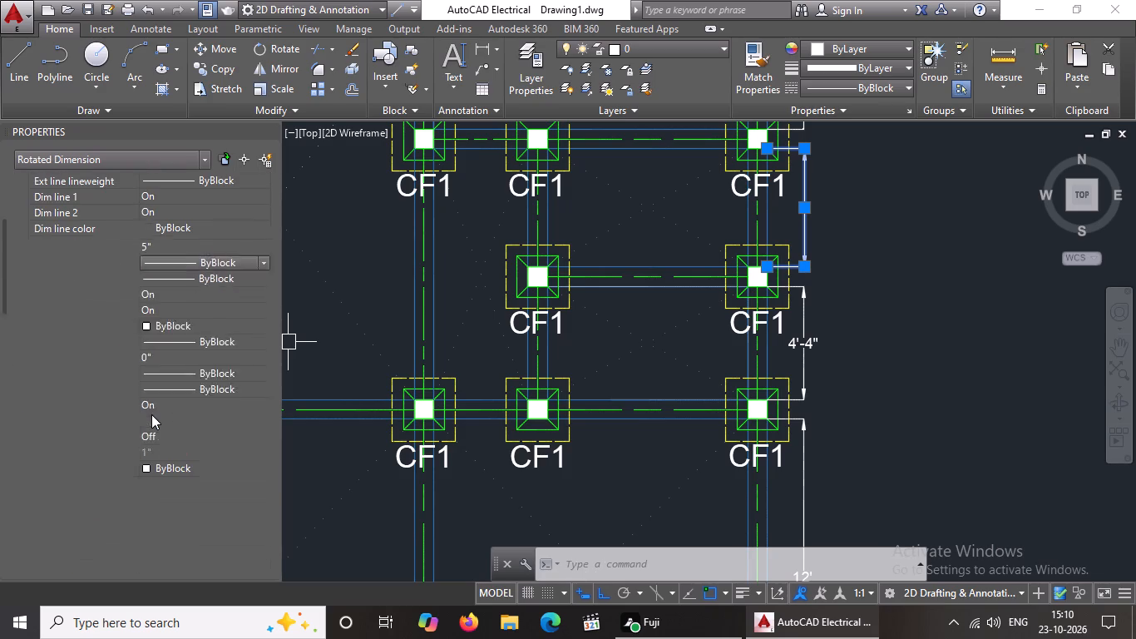
pyautogui.click(161, 481)
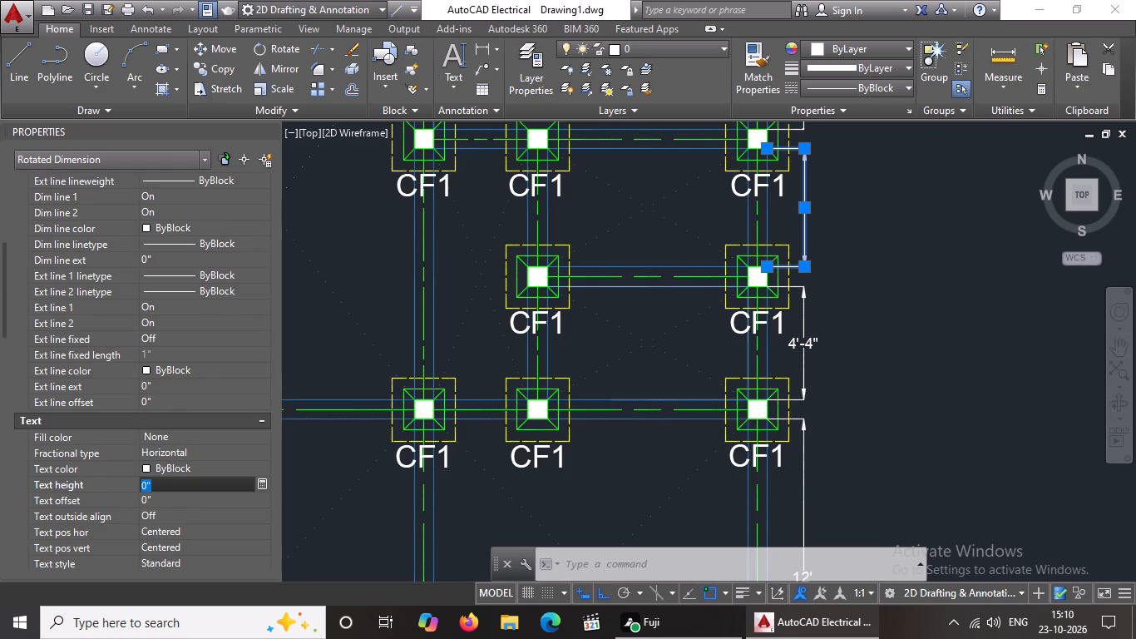
pyautogui.press('BackSpace')
pyautogui.press('BackSpace')
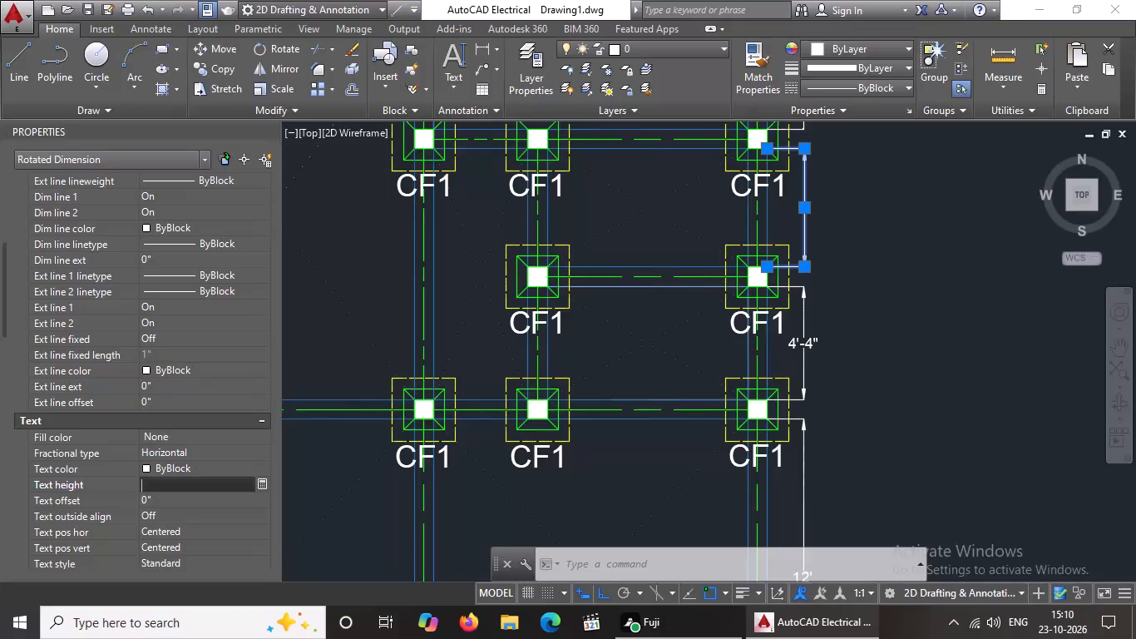
pyautogui.write('5"')
pyautogui.press('Return')
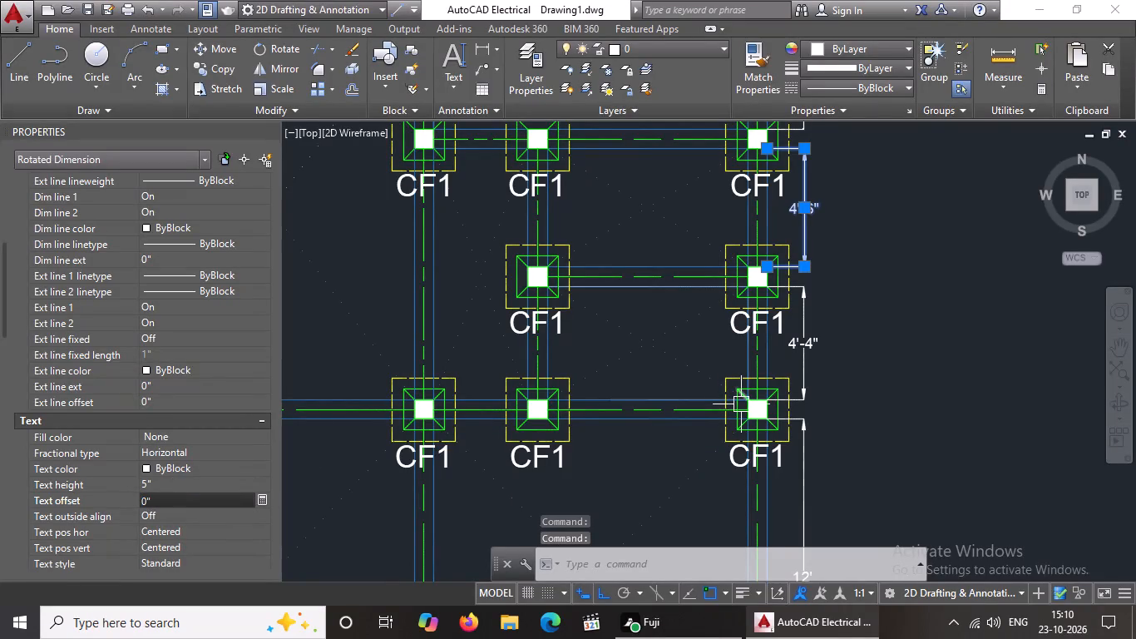
pyautogui.scroll(-1, 741, 404)
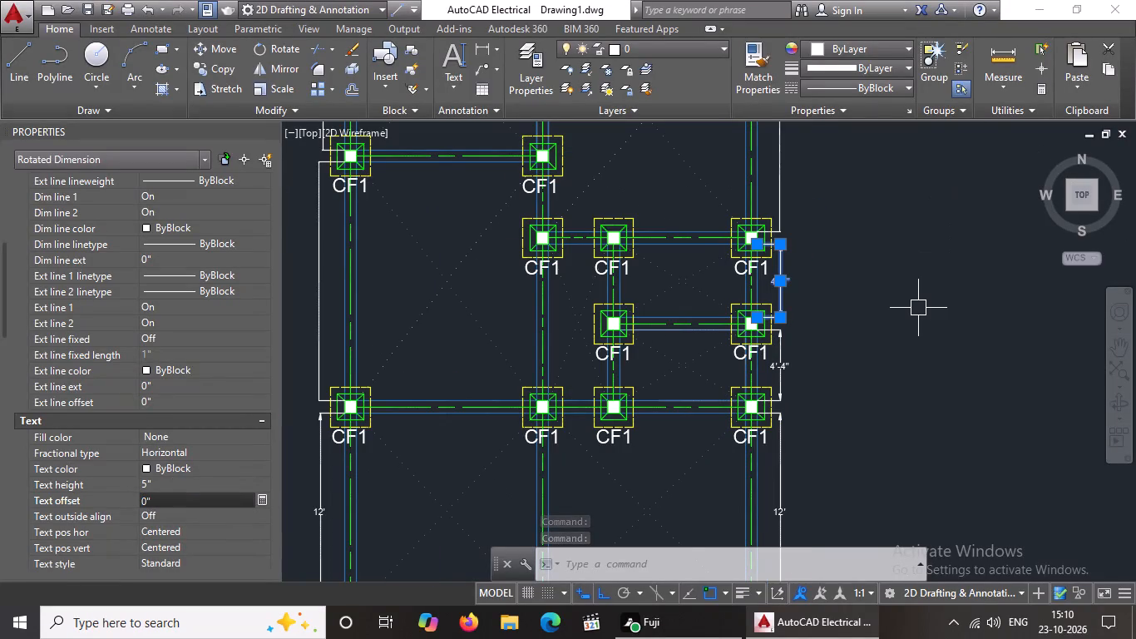
pyautogui.press('Escape')
pyautogui.press('Escape')
pyautogui.press('Escape')
pyautogui.press('Escape')
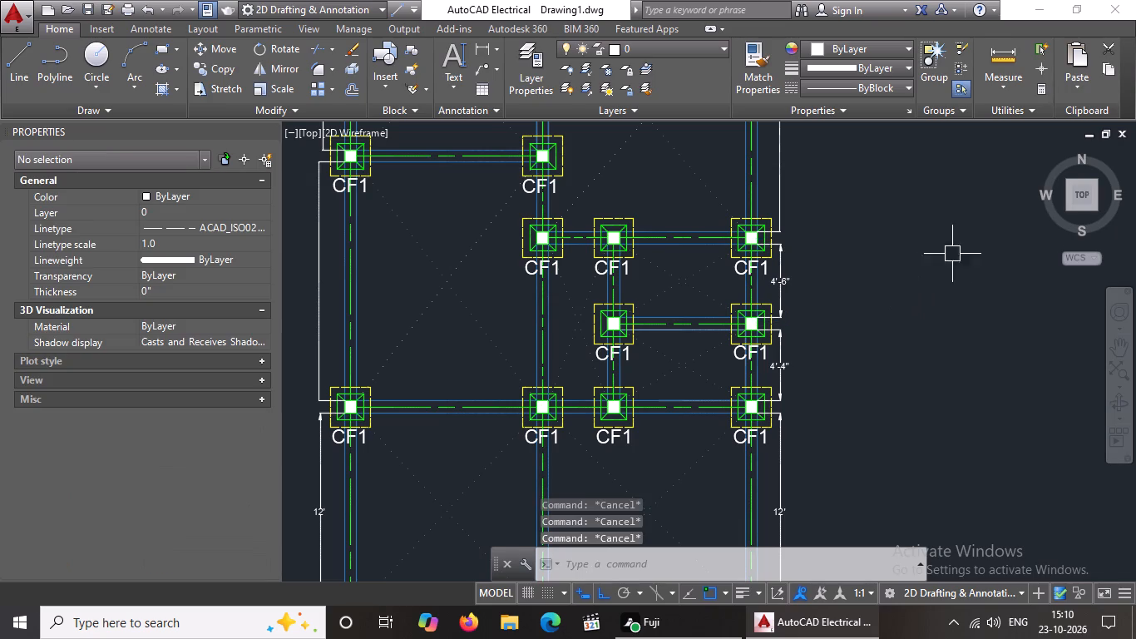
# Set the arrow size of the east vertical dimension for the master bedroom bay, directly north of the toilet bays, to 5".
pyautogui.scroll(-2, 829, 363)
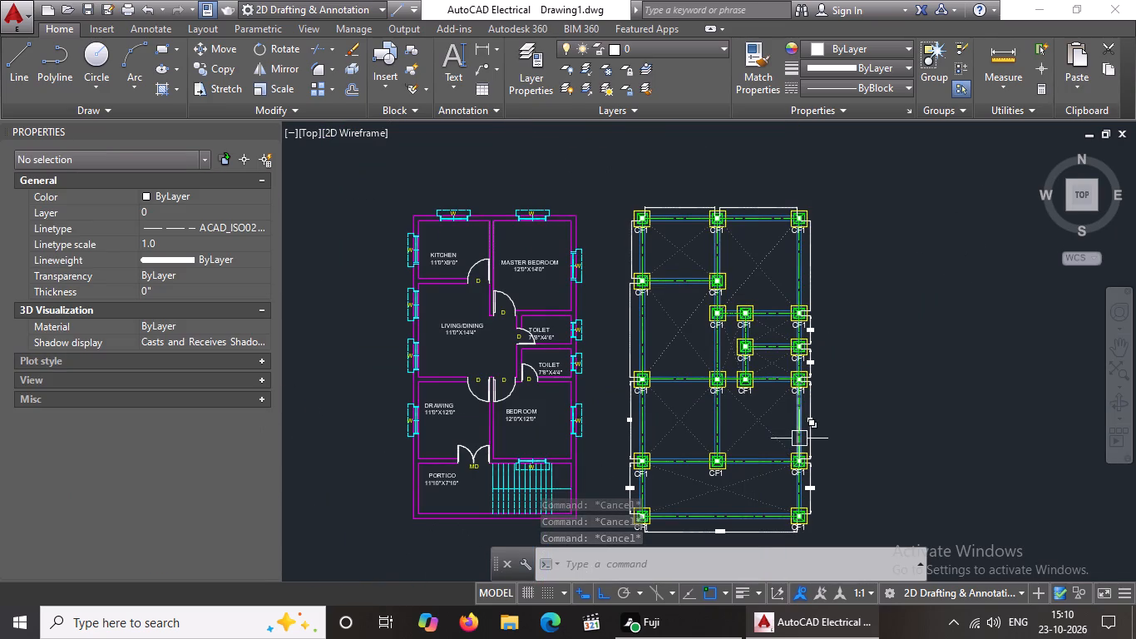
pyautogui.scroll(-1, 753, 458)
pyautogui.scroll(2, 764, 470)
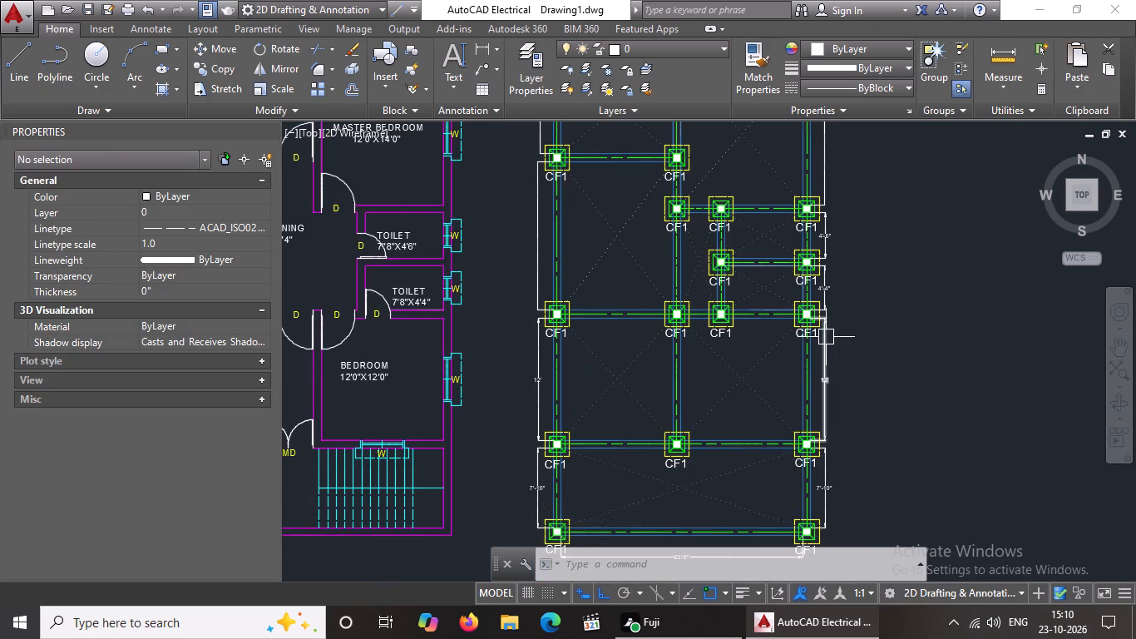
pyautogui.scroll(-1, 823, 318)
pyautogui.scroll(2, 811, 193)
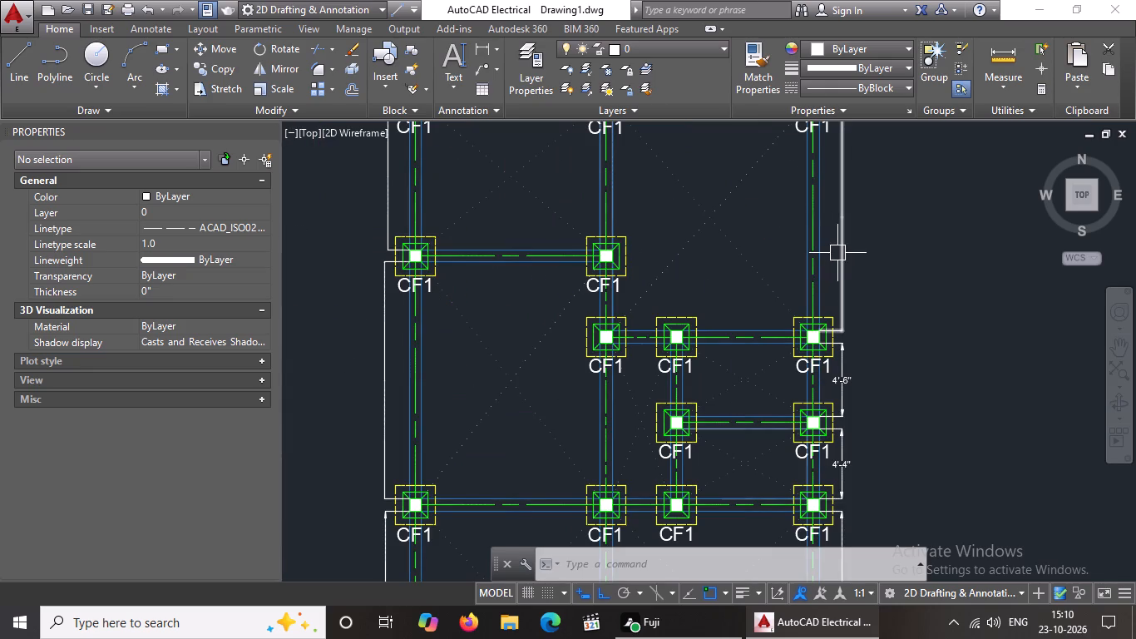
pyautogui.click(841, 251)
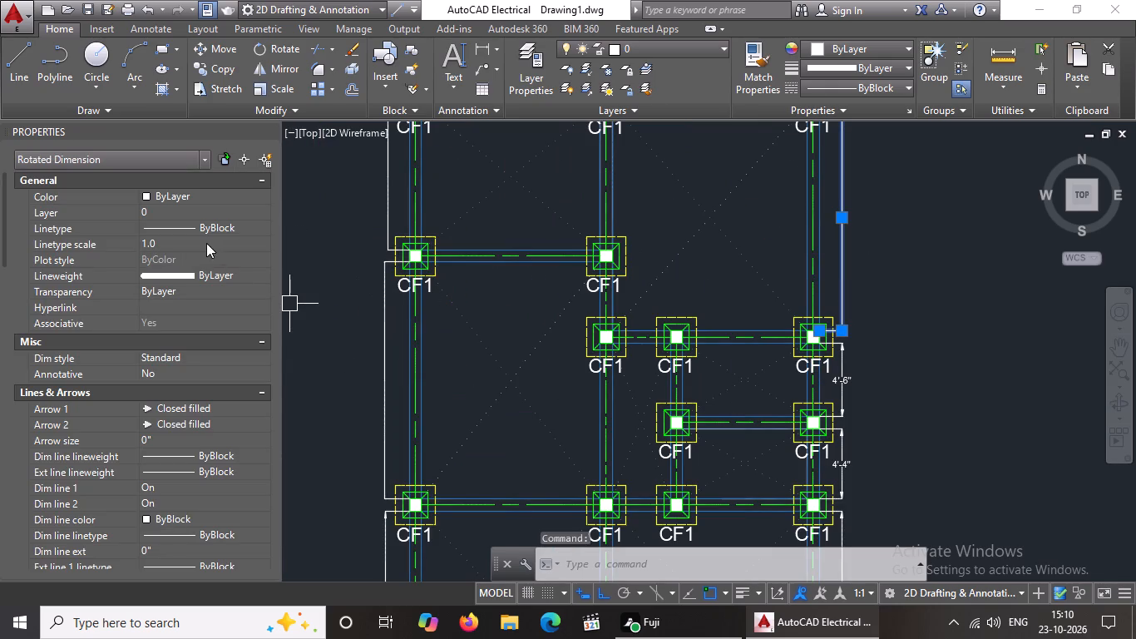
pyautogui.click(175, 436)
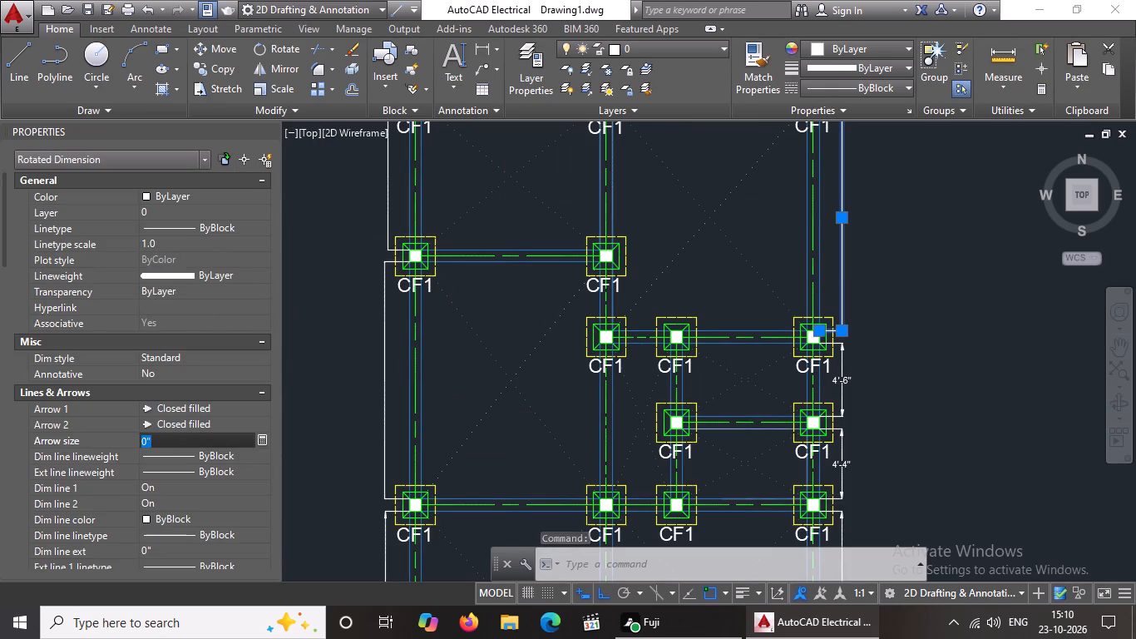
pyautogui.press('BackSpace')
pyautogui.press('BackSpace')
pyautogui.press('BackSpace')
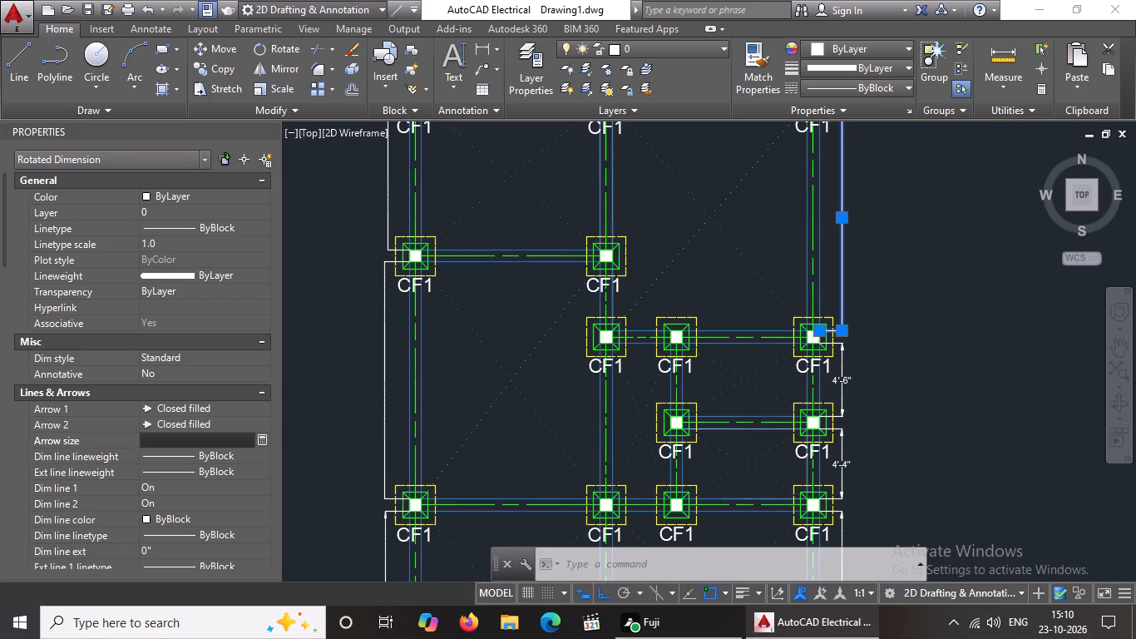
pyautogui.press('Escape')
pyautogui.press('BackSpace')
pyautogui.press('BackSpace')
pyautogui.press('5')
pyautogui.hotkey('shift', '"')
pyautogui.press('Return')
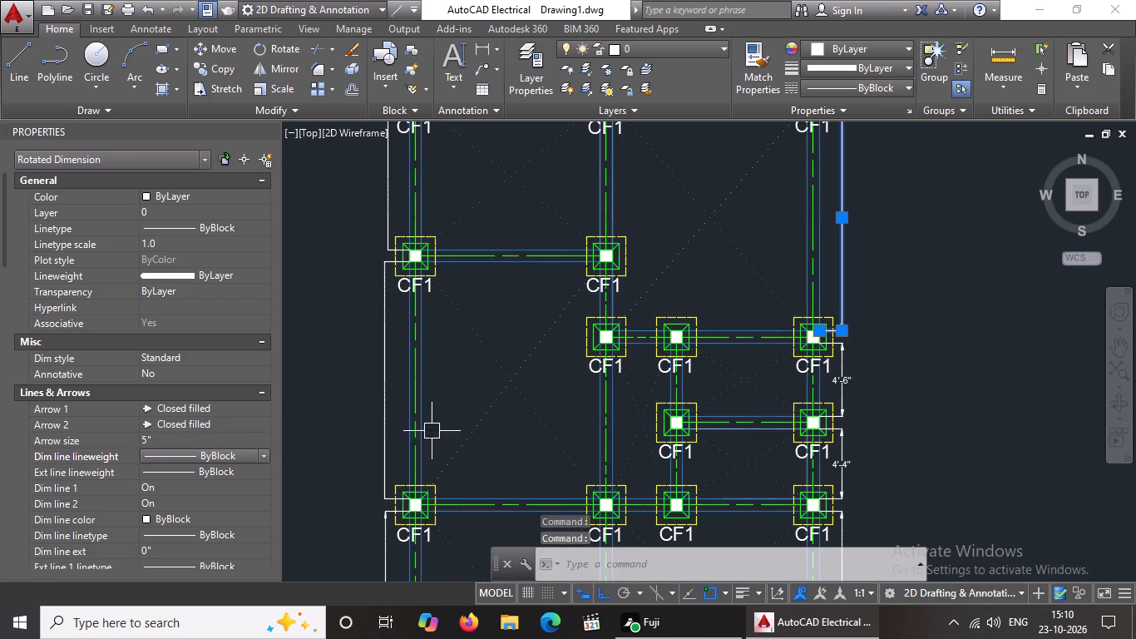
# Set the text height of the east vertical dimension for the master bedroom bay to 5".
pyautogui.scroll(-3, 185, 440)
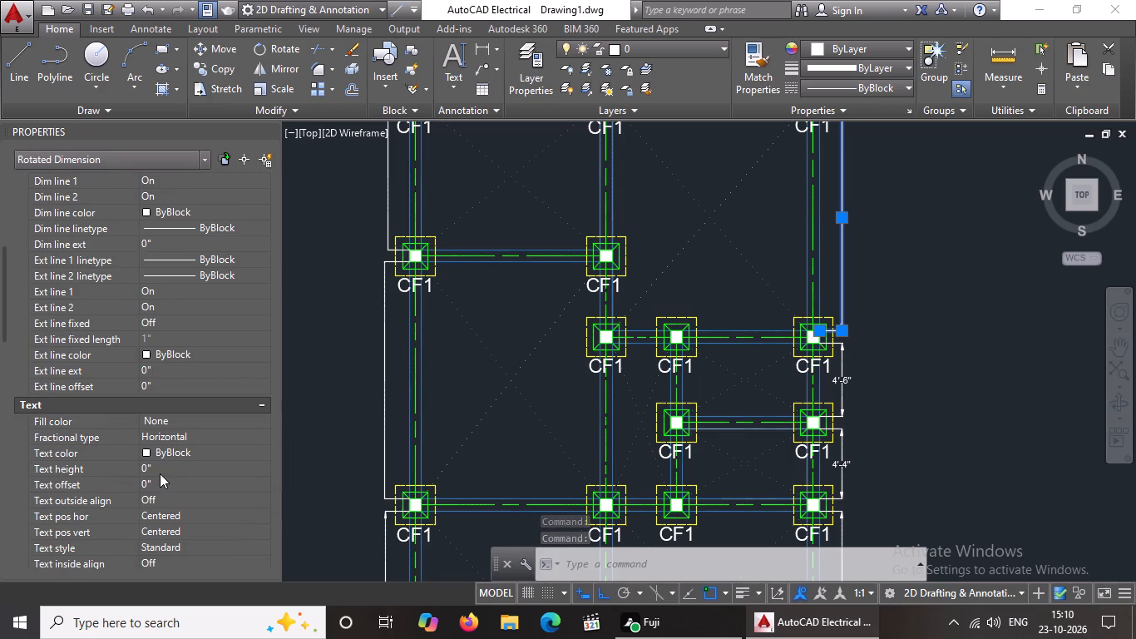
pyautogui.click(162, 471)
pyautogui.press('BackSpace')
pyautogui.press('BackSpace')
pyautogui.press('BackSpace')
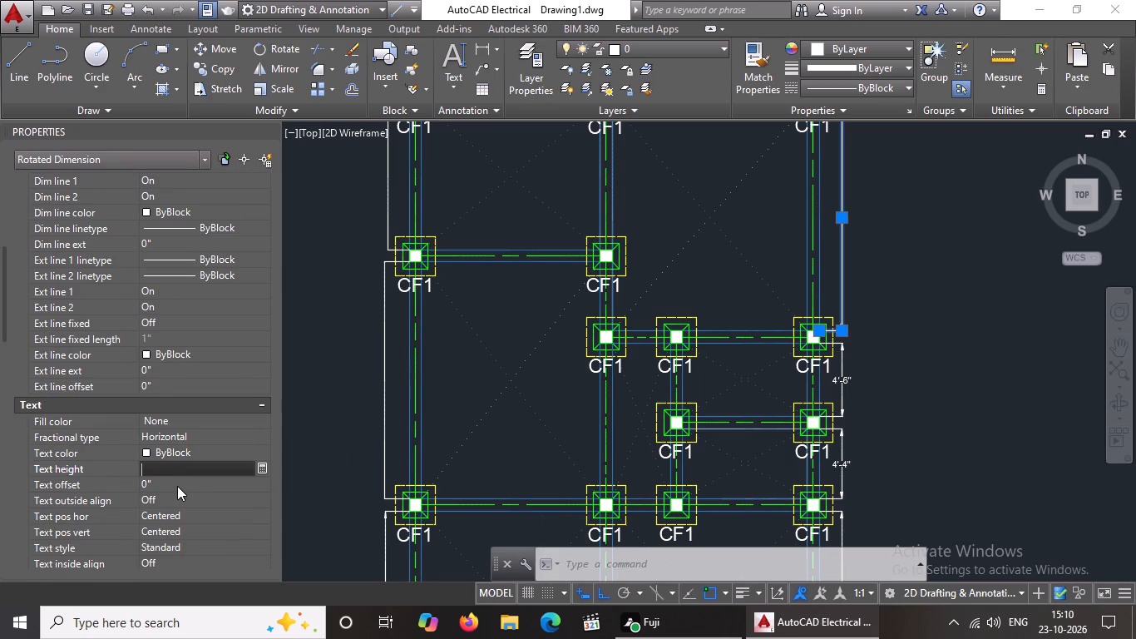
pyautogui.write('5"')
pyautogui.press('Return')
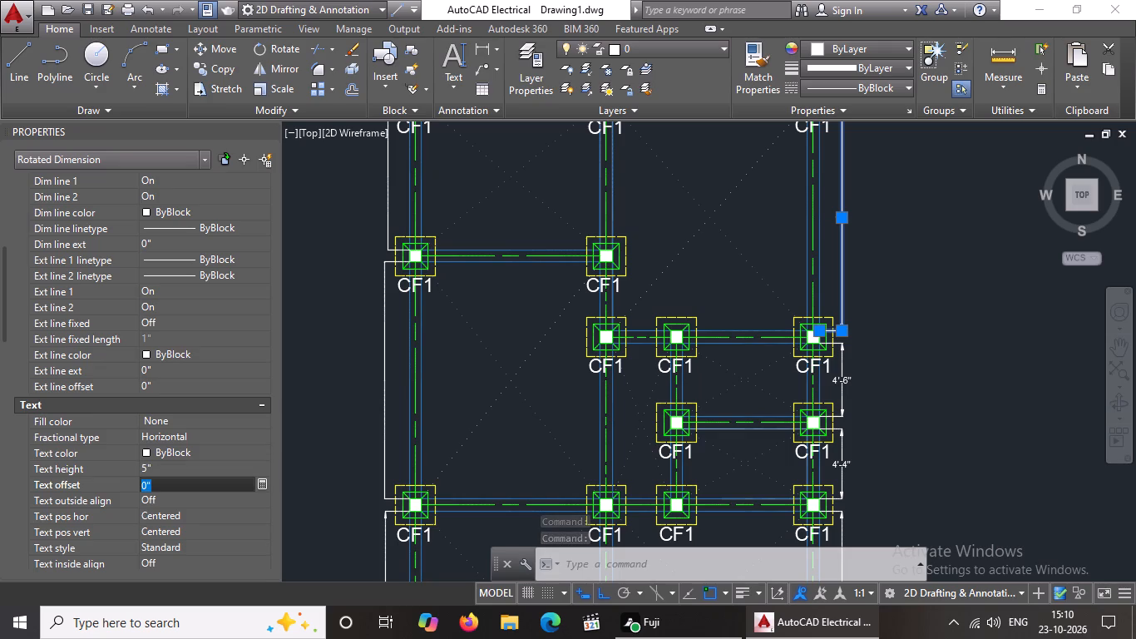
# Deselect the edited dimension and examine the footing layout's perimeter dimensions for arrows and text that are still illegible.
pyautogui.scroll(-3, 599, 225)
pyautogui.scroll(3, 597, 331)
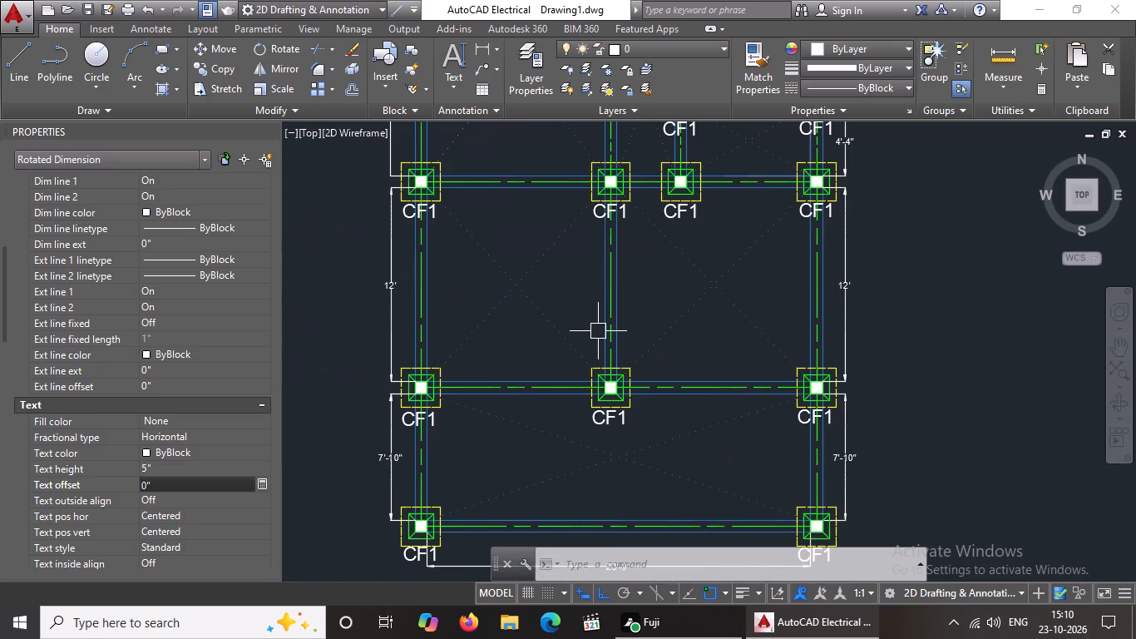
pyautogui.scroll(-2, 600, 331)
pyautogui.scroll(1, 538, 344)
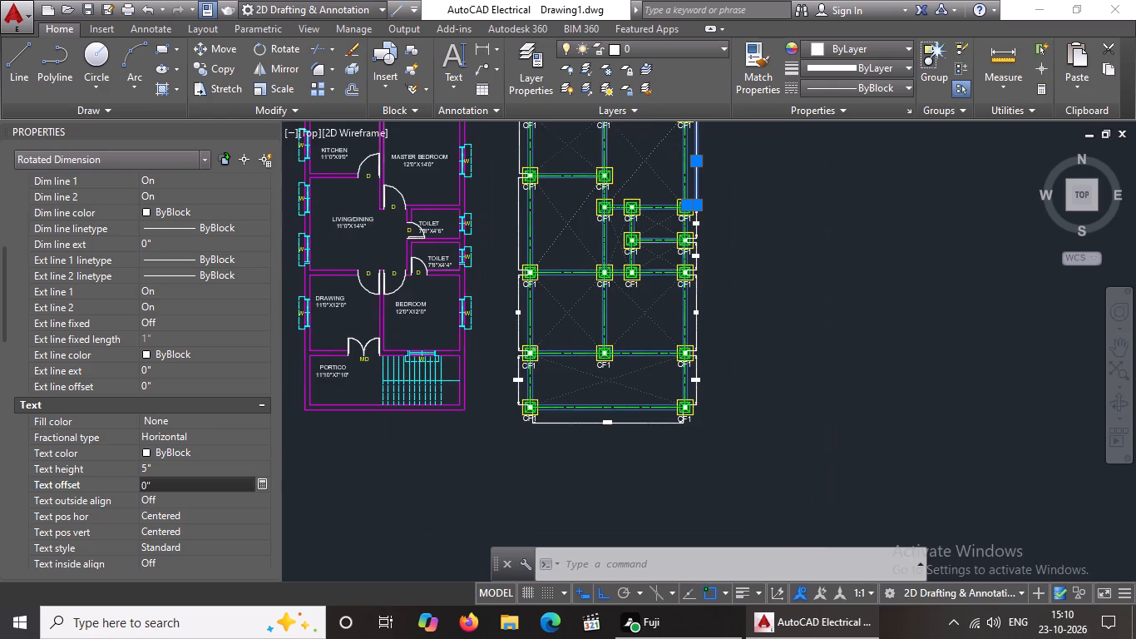
pyautogui.moveTo(609, 366); pyautogui.dragTo(600, 414, button='middle')
pyautogui.moveTo(778, 280); pyautogui.dragTo(753, 378, button='middle')
pyautogui.scroll(1, 773, 301)
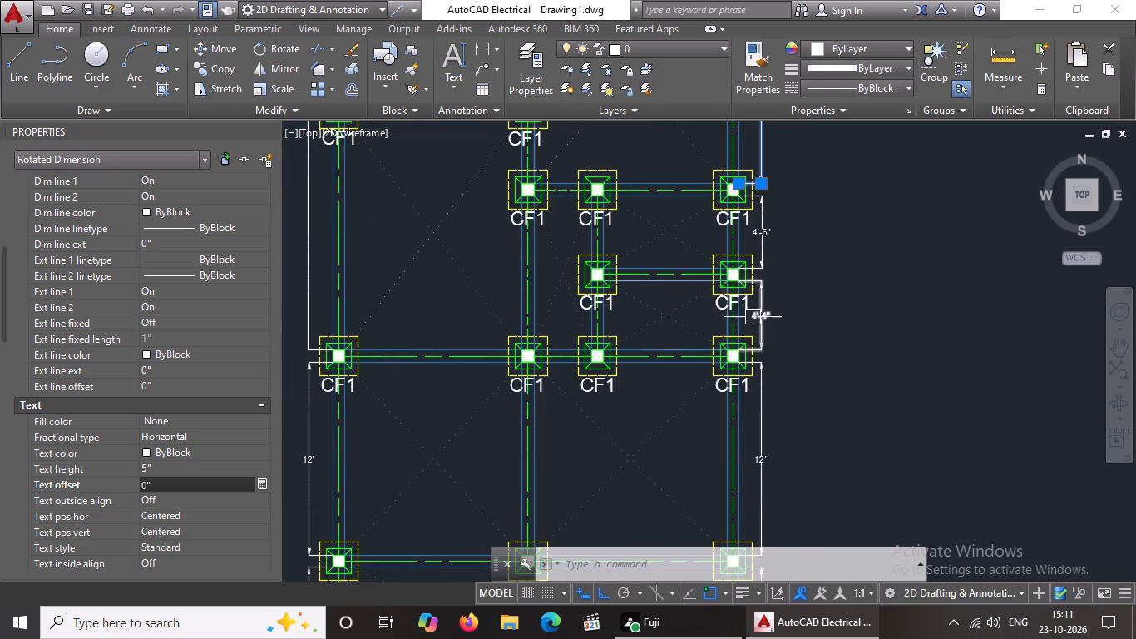
pyautogui.moveTo(759, 309); pyautogui.dragTo(749, 380, button='middle')
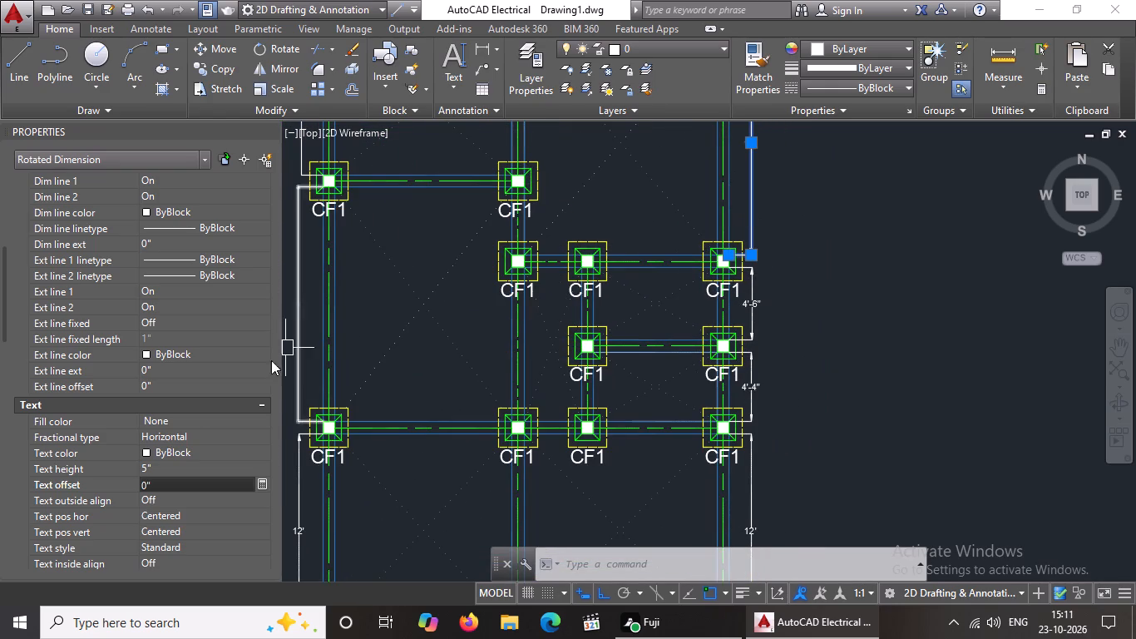
pyautogui.scroll(-1, 225, 358)
pyautogui.scroll(3, 195, 344)
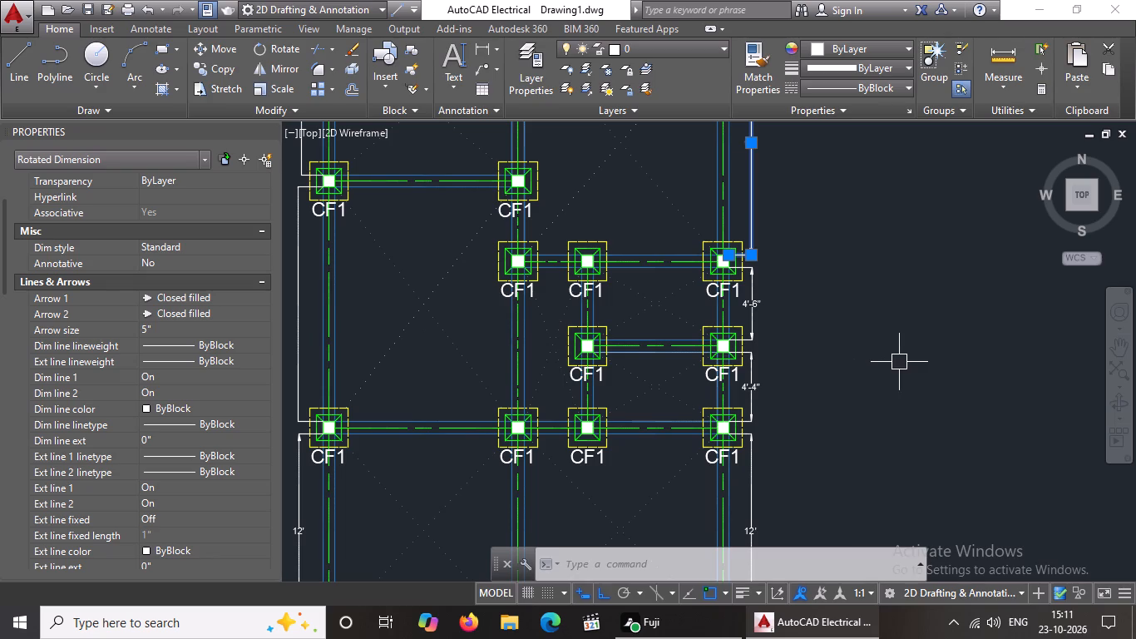
pyautogui.press('Escape')
pyautogui.scroll(-2, 813, 289)
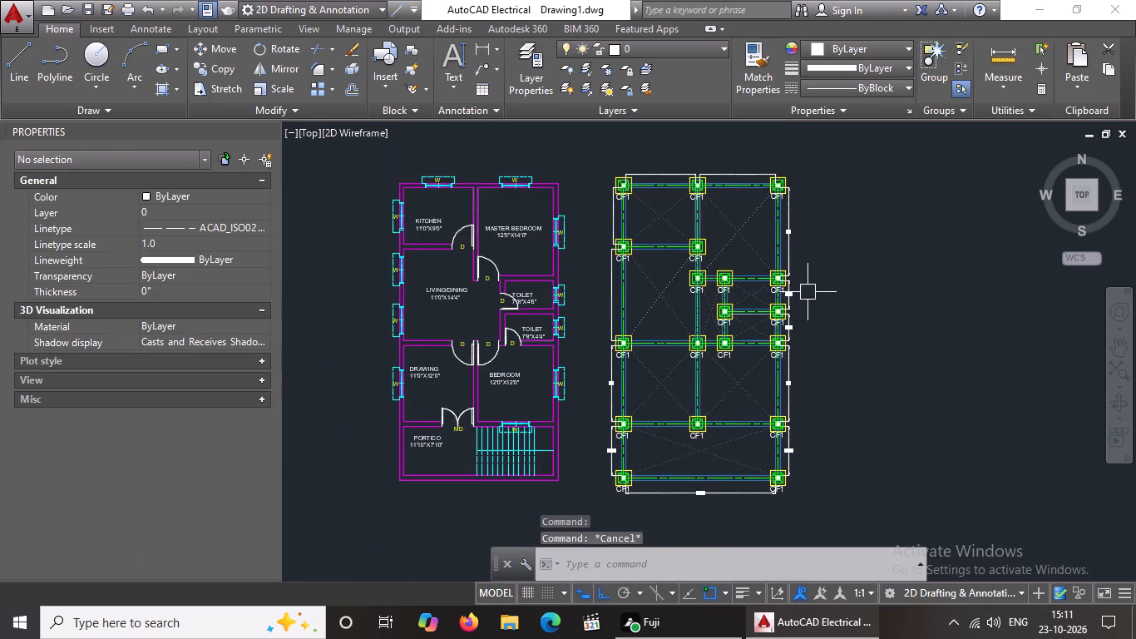
pyautogui.scroll(2, 781, 231)
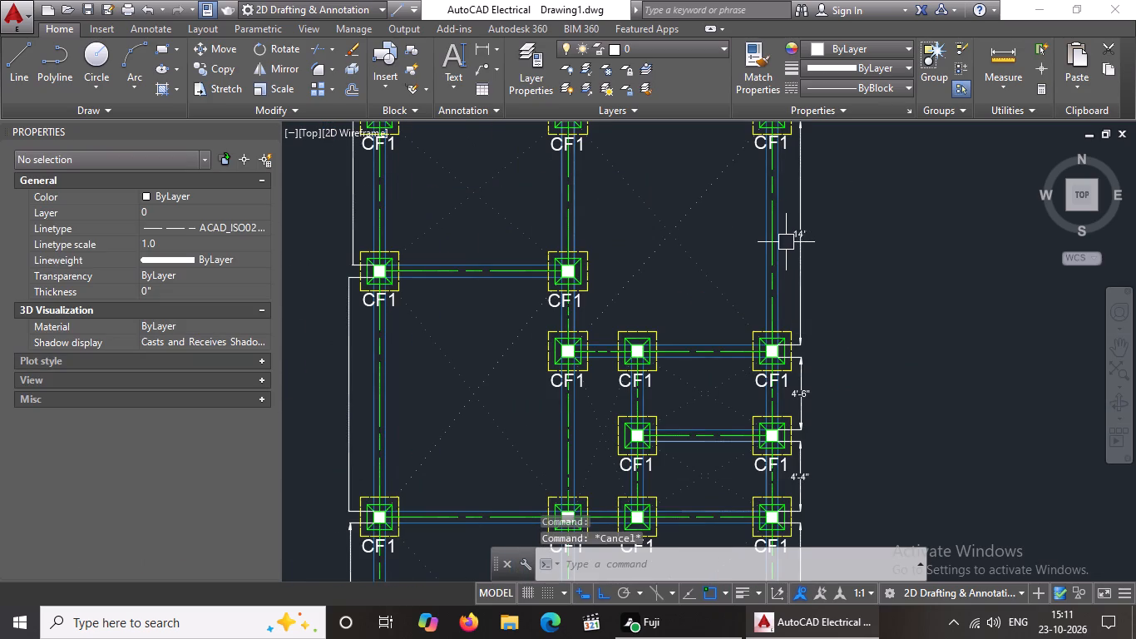
pyautogui.scroll(-1, 786, 242)
pyautogui.moveTo(791, 241); pyautogui.dragTo(775, 280, button='middle')
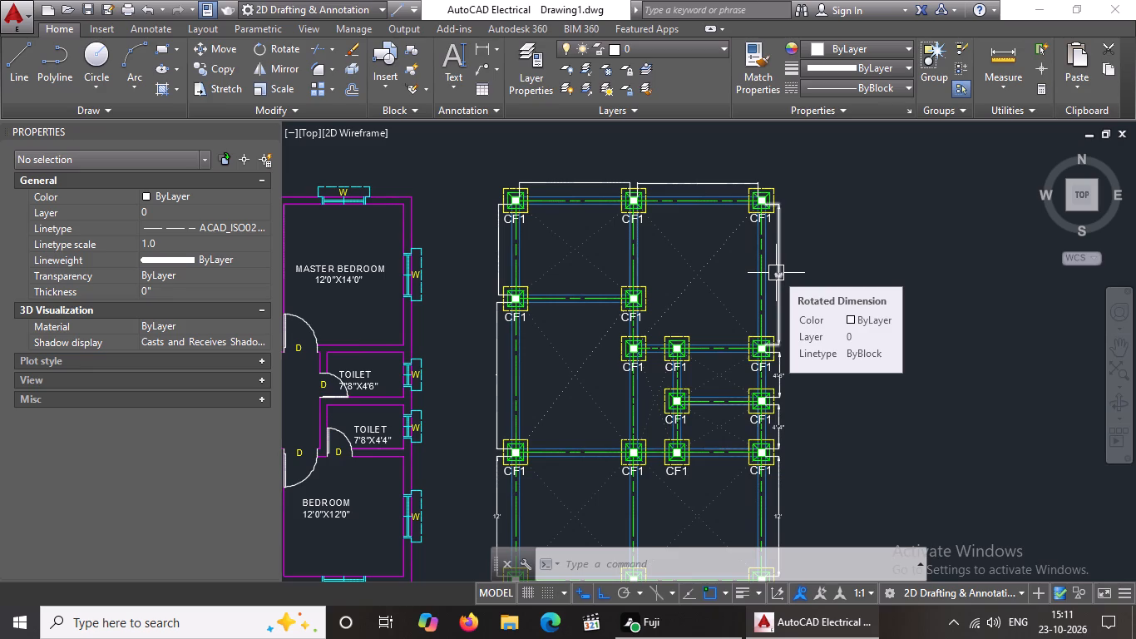
pyautogui.scroll(-3, 660, 240)
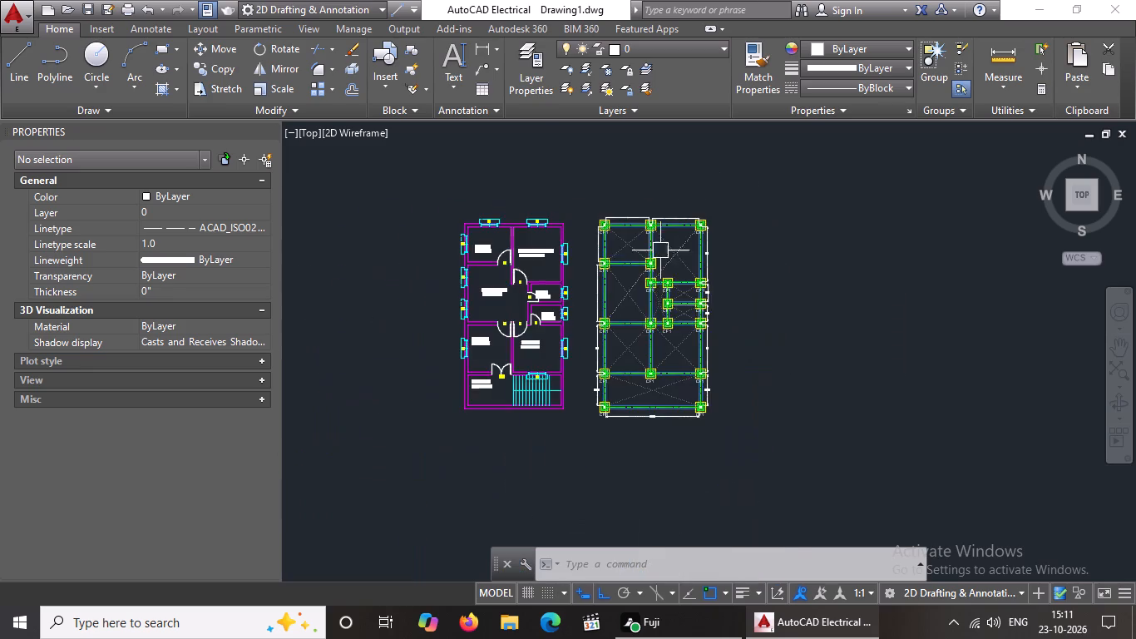
pyautogui.scroll(3, 639, 319)
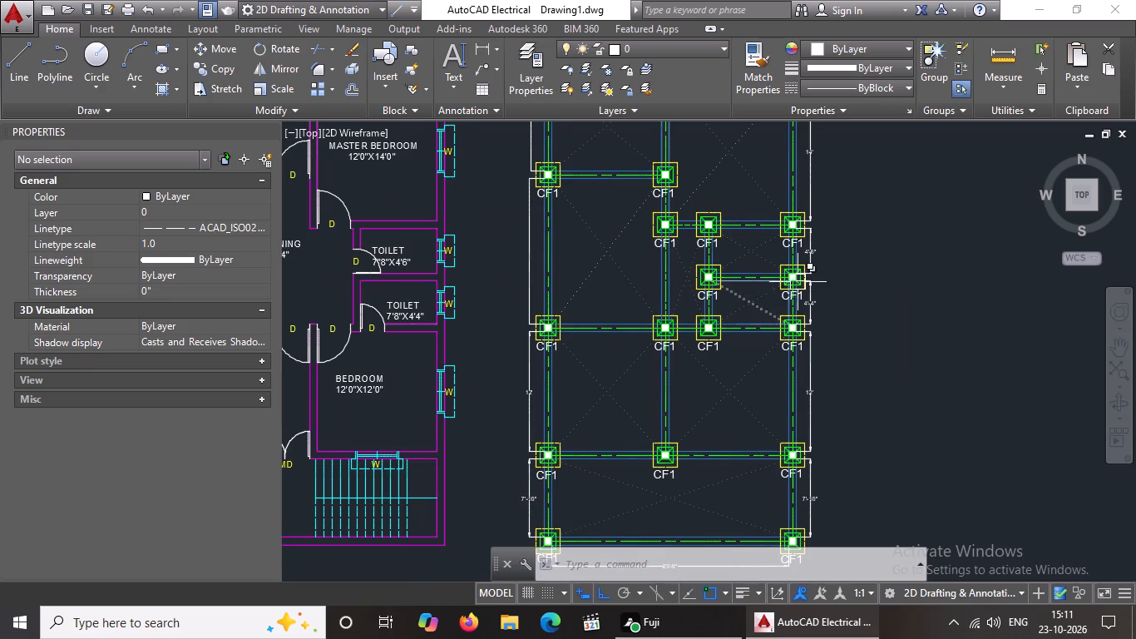
pyautogui.scroll(-2, 798, 282)
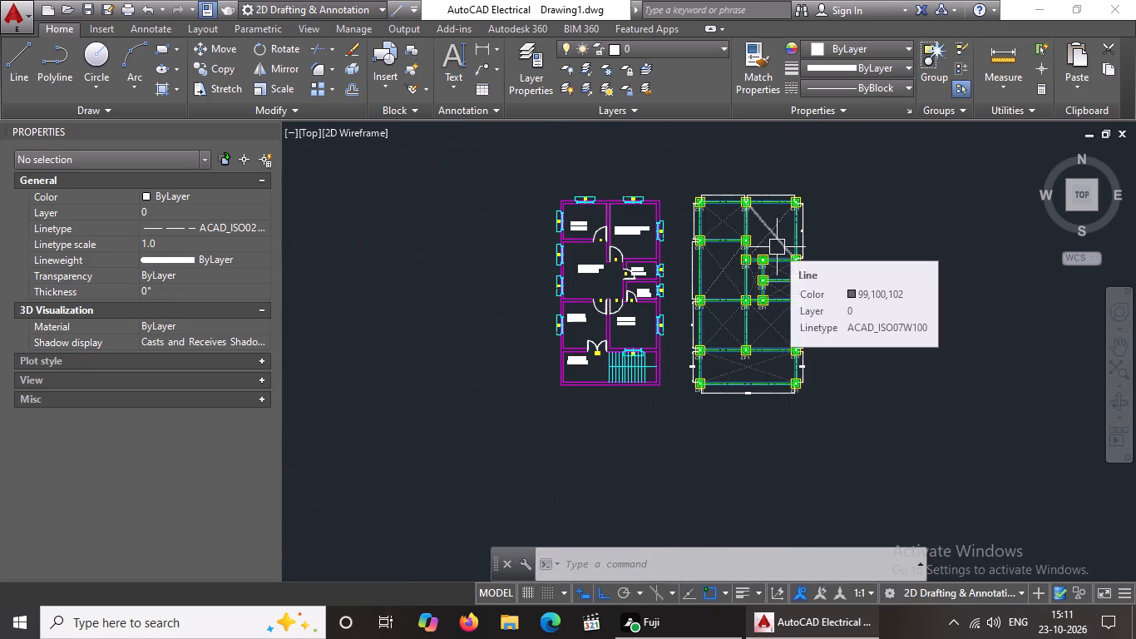
# Set the arrow size of the north horizontal dimension above the master bedroom bay to 5".
pyautogui.scroll(2, 761, 206)
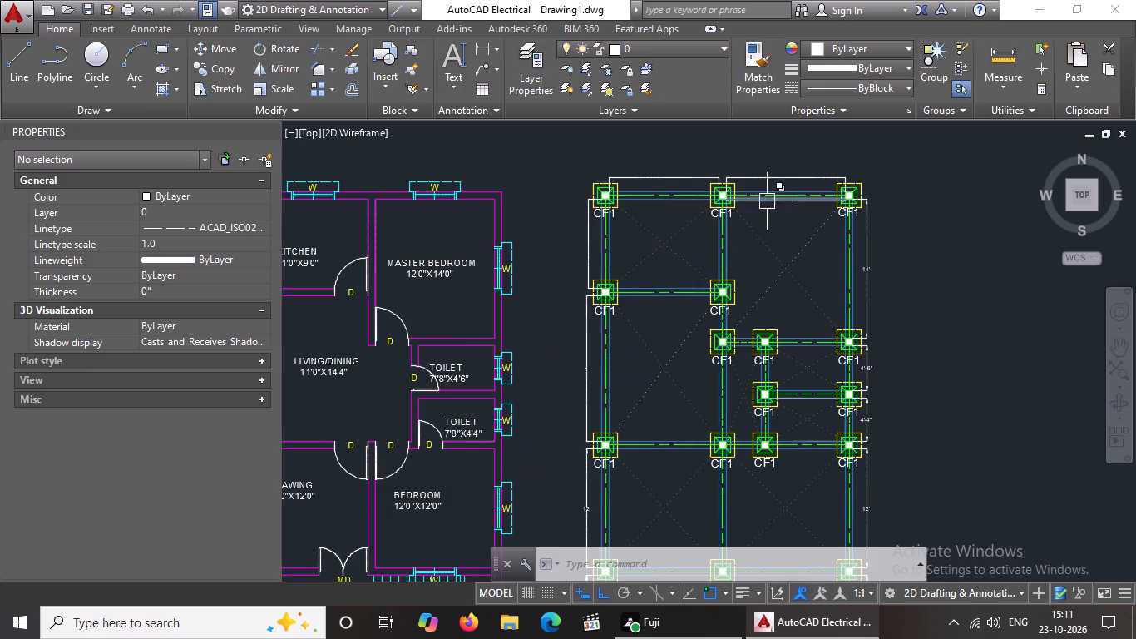
pyautogui.scroll(1, 806, 183)
pyautogui.click(794, 172)
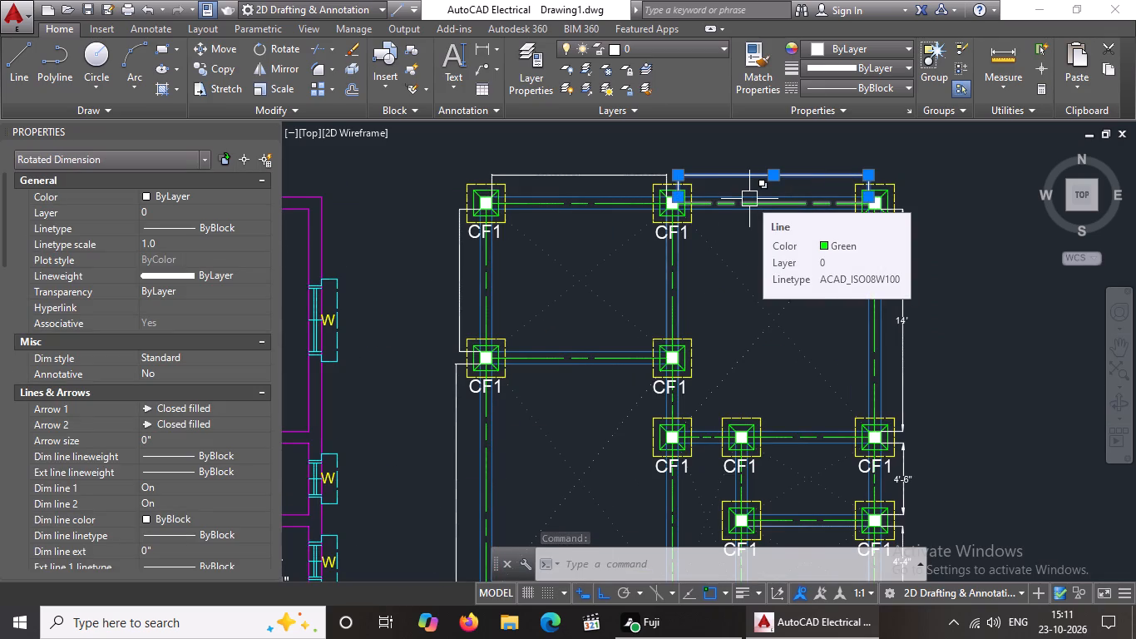
pyautogui.click(154, 441)
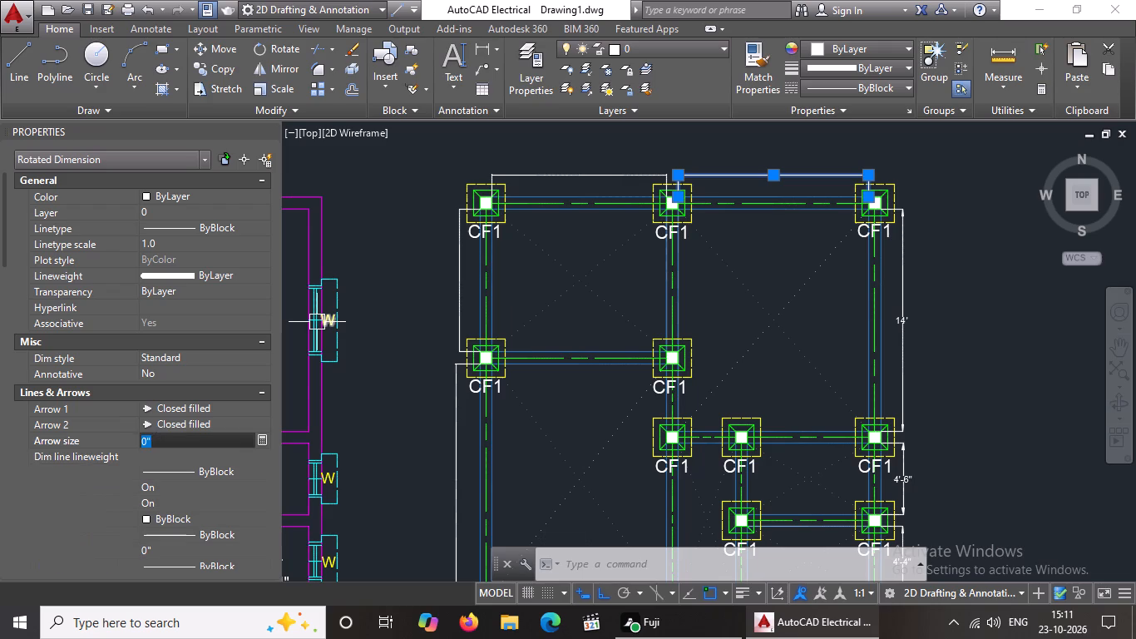
pyautogui.press('BackSpace')
pyautogui.press('BackSpace')
pyautogui.press('BackSpace')
pyautogui.press('5')
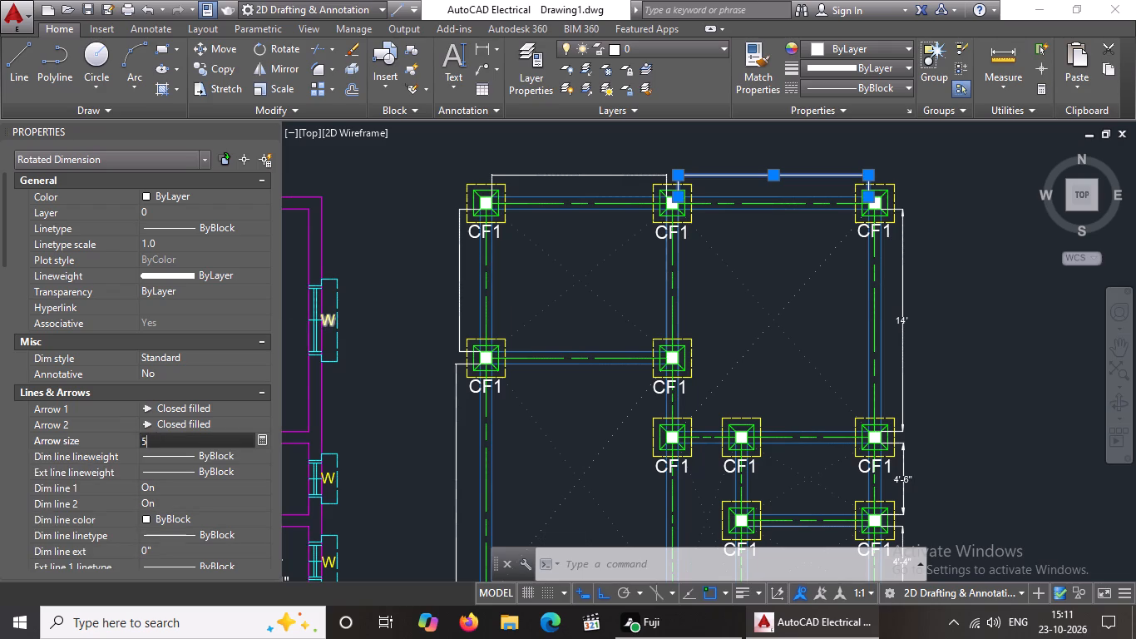
pyautogui.hotkey('shift', '"')
pyautogui.press('Return')
# Set the text height of the north horizontal dimension above the master bedroom bay to 5" and deselect it.
pyautogui.scroll(-3, 154, 439)
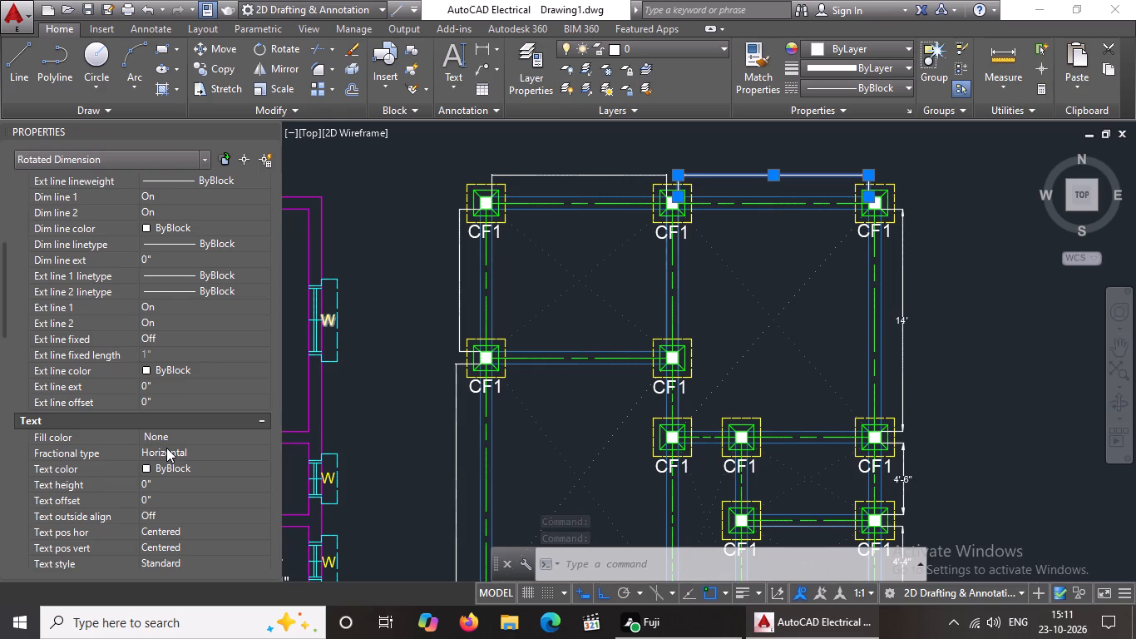
pyautogui.click(162, 484)
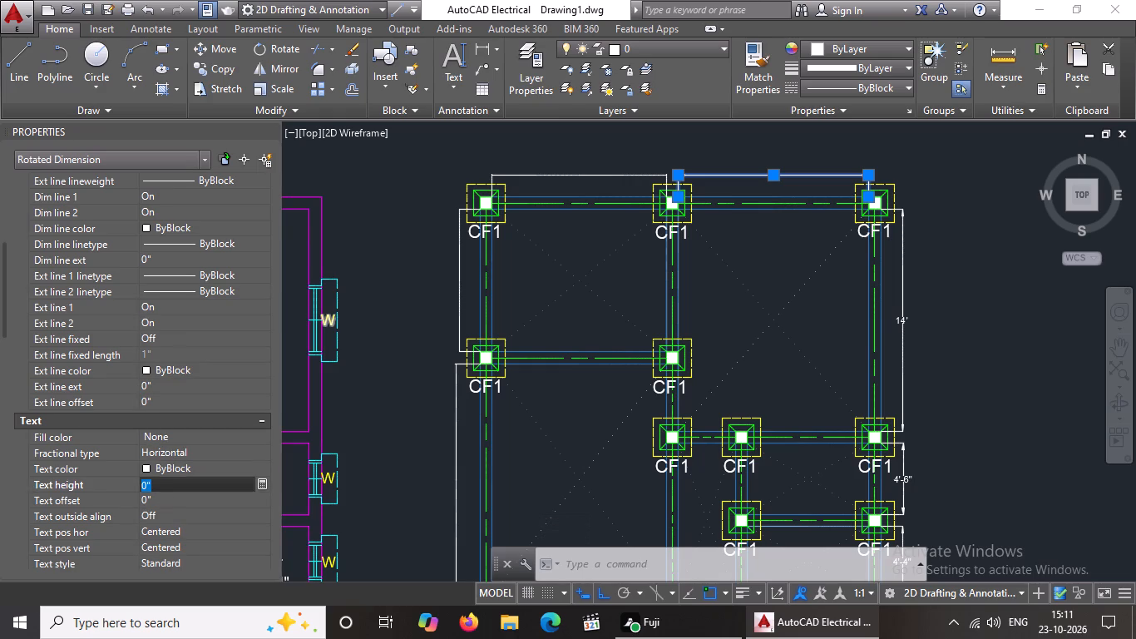
pyautogui.press('BackSpace')
pyautogui.press('BackSpace')
pyautogui.press('BackSpace')
pyautogui.write('5"')
pyautogui.press('Return')
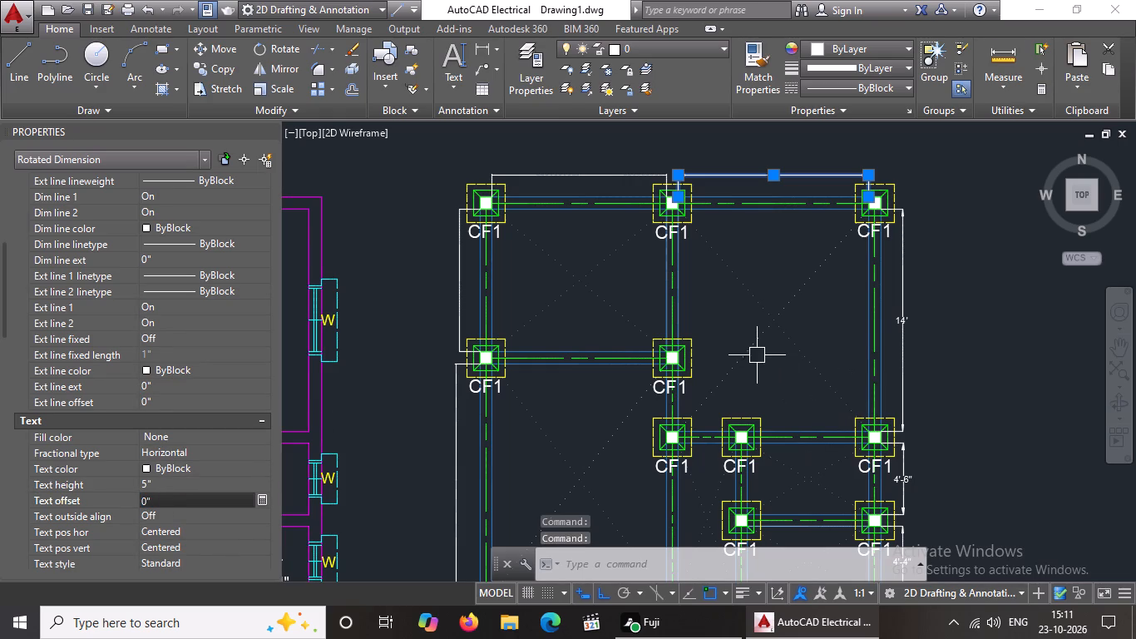
pyautogui.press('Escape')
pyautogui.press('Escape')
pyautogui.press('Escape')
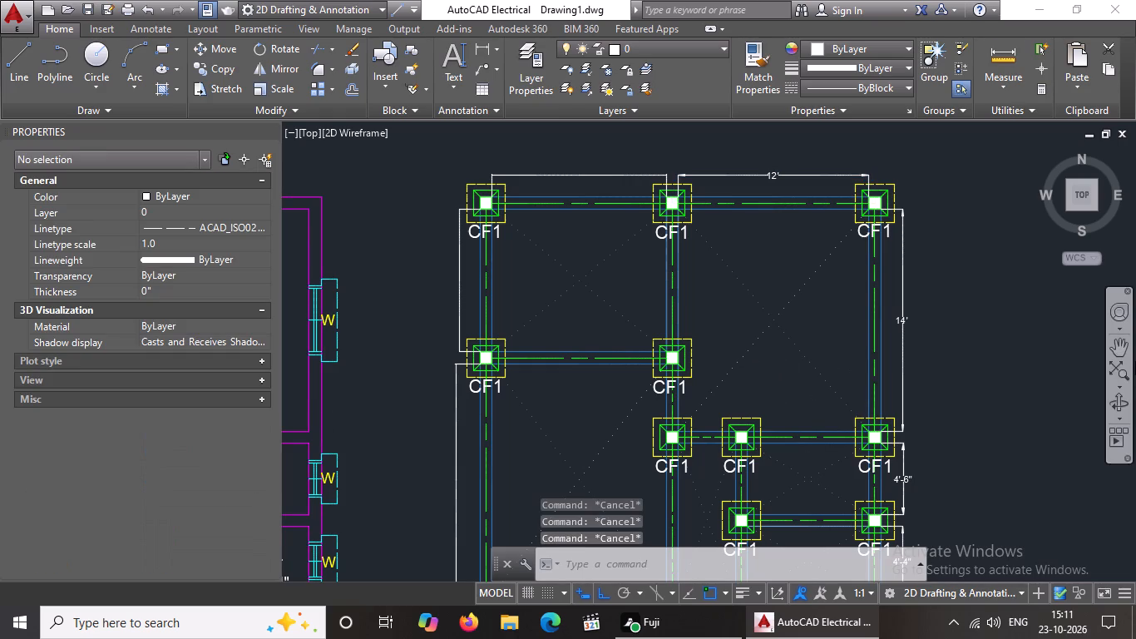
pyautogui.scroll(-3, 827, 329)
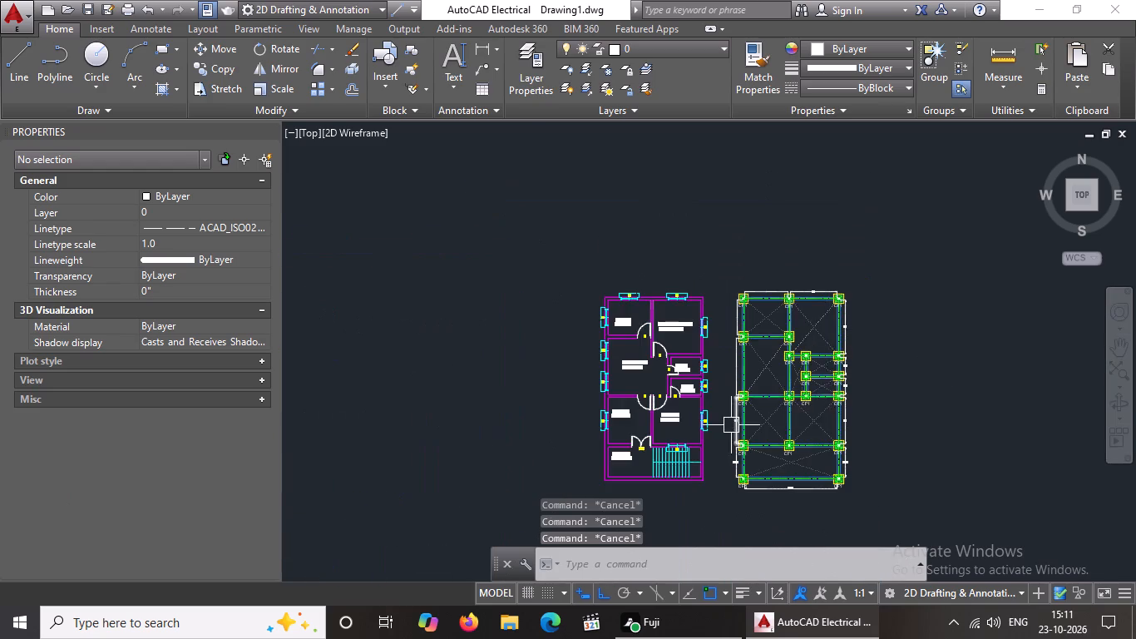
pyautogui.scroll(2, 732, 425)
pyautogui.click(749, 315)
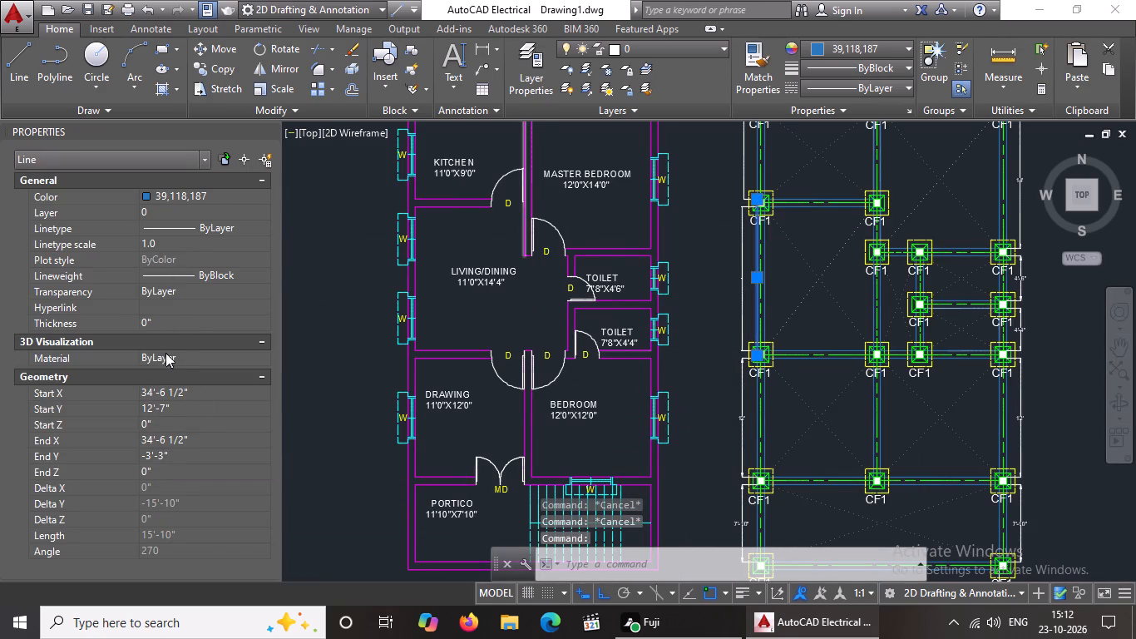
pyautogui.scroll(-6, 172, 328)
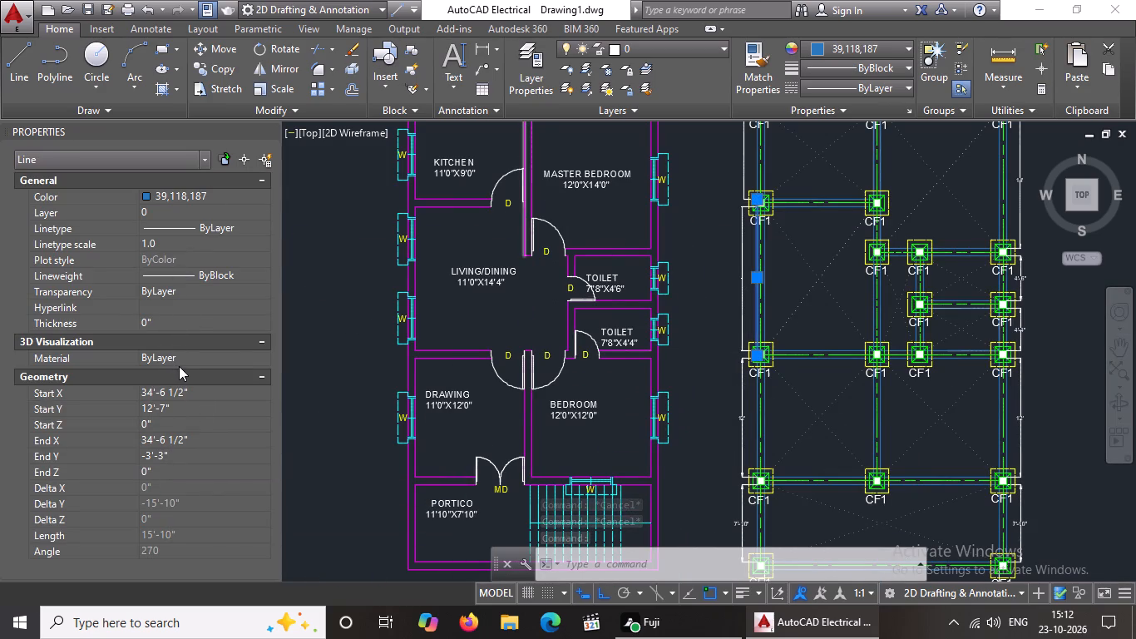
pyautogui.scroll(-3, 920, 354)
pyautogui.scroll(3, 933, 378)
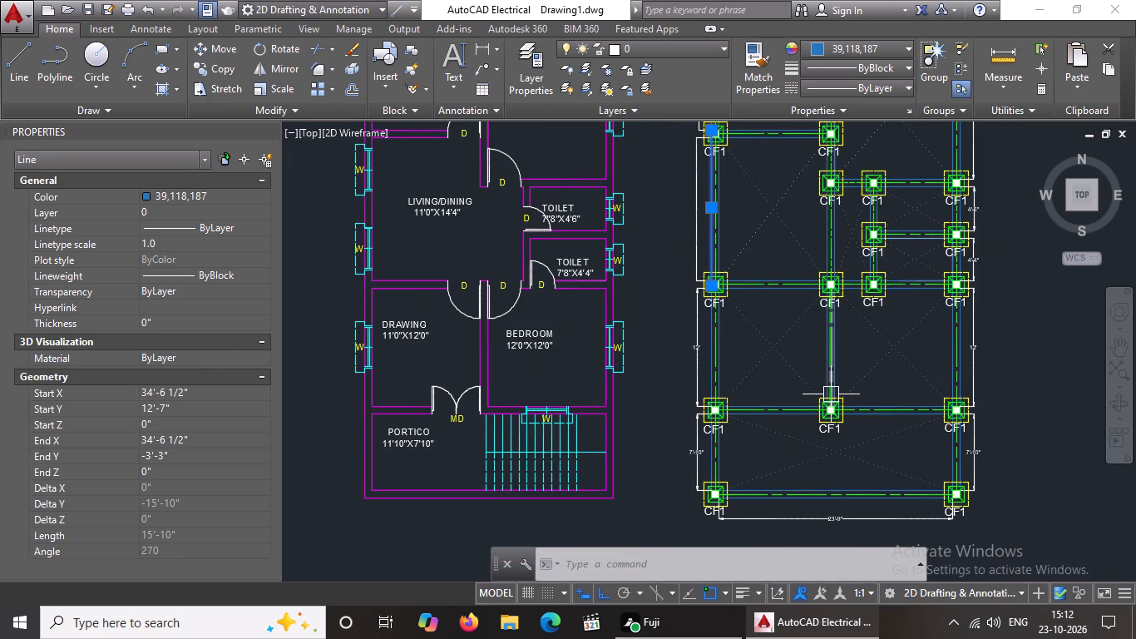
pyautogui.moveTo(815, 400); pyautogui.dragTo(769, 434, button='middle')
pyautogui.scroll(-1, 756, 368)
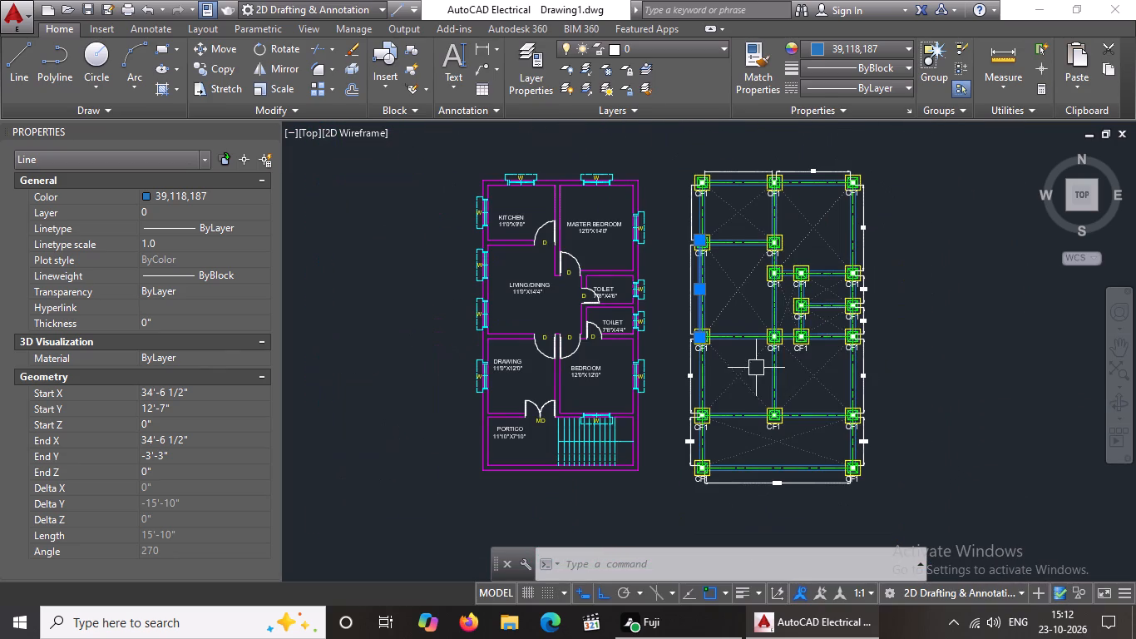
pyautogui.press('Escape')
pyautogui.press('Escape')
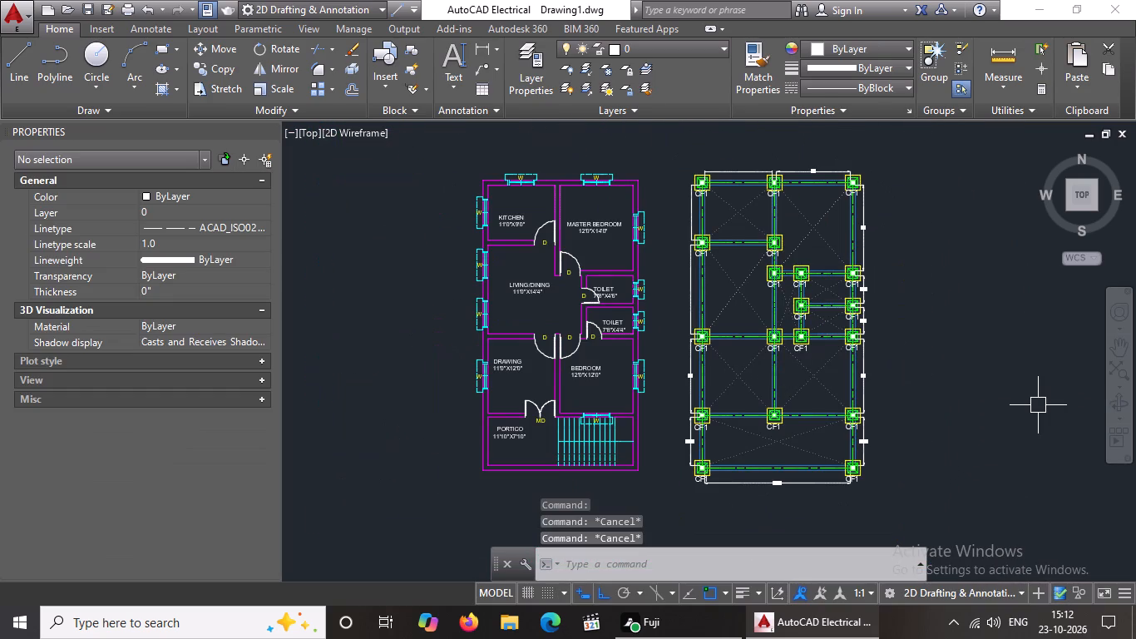
# Set the arrow size of the north horizontal dimension above the kitchen bay to 5".
pyautogui.scroll(2, 827, 169)
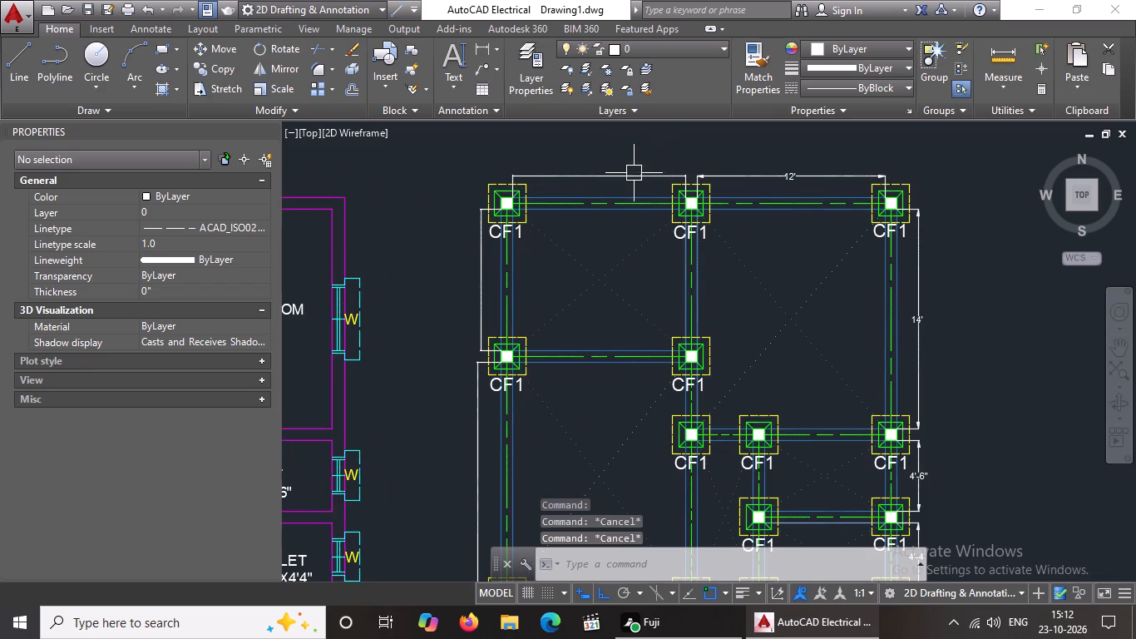
pyautogui.click(634, 177)
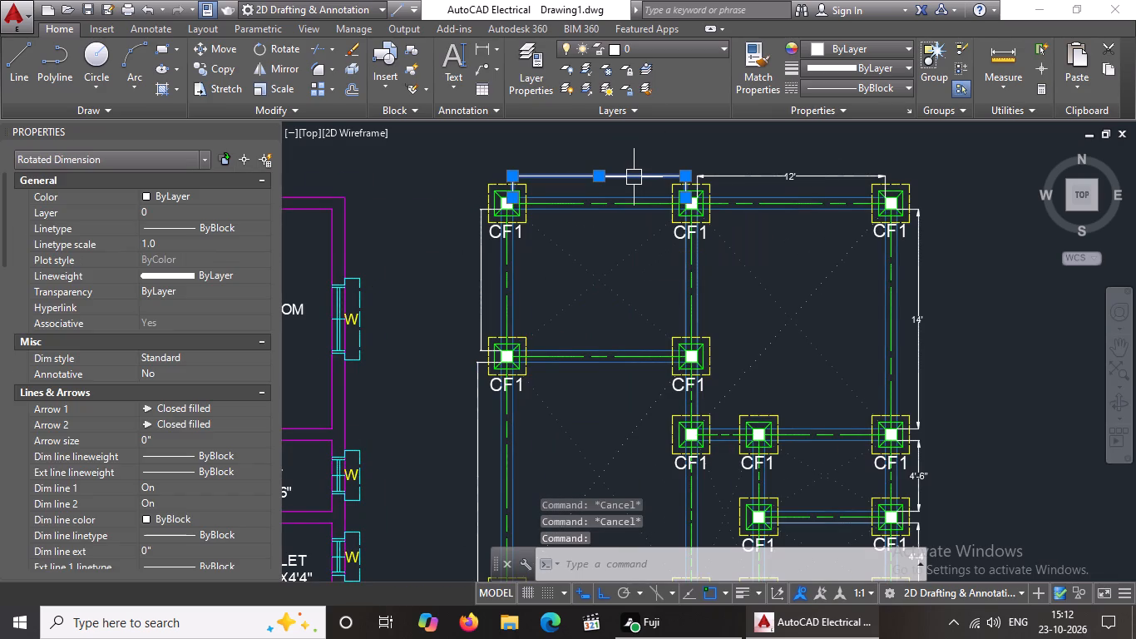
pyautogui.click(185, 439)
pyautogui.press('BackSpace')
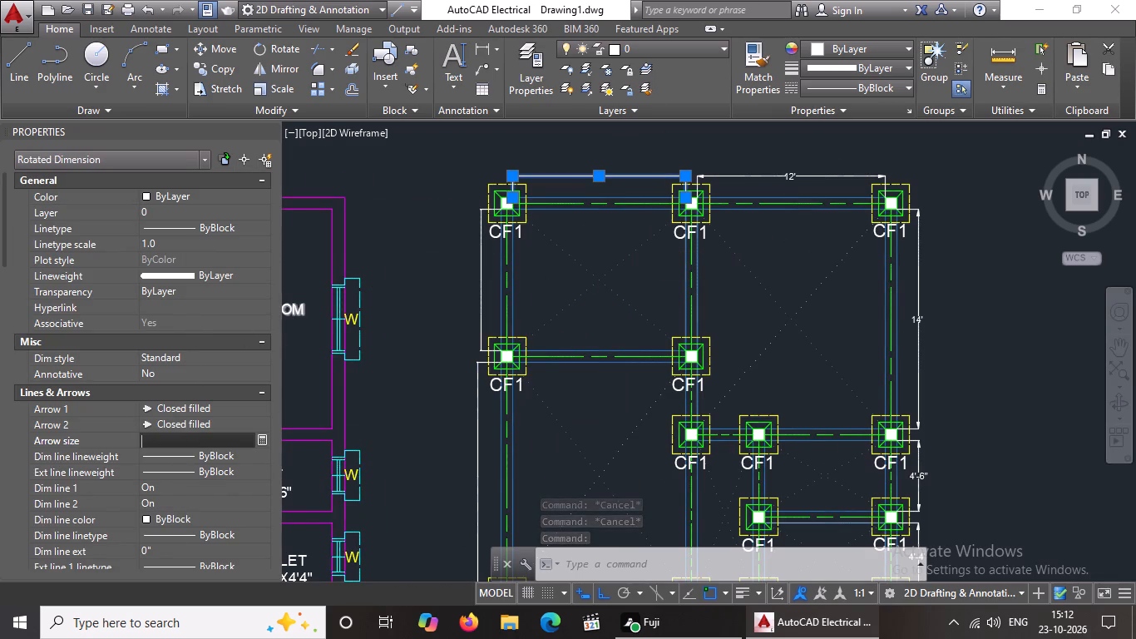
pyautogui.press('BackSpace')
pyautogui.press('BackSpace')
pyautogui.write('5"')
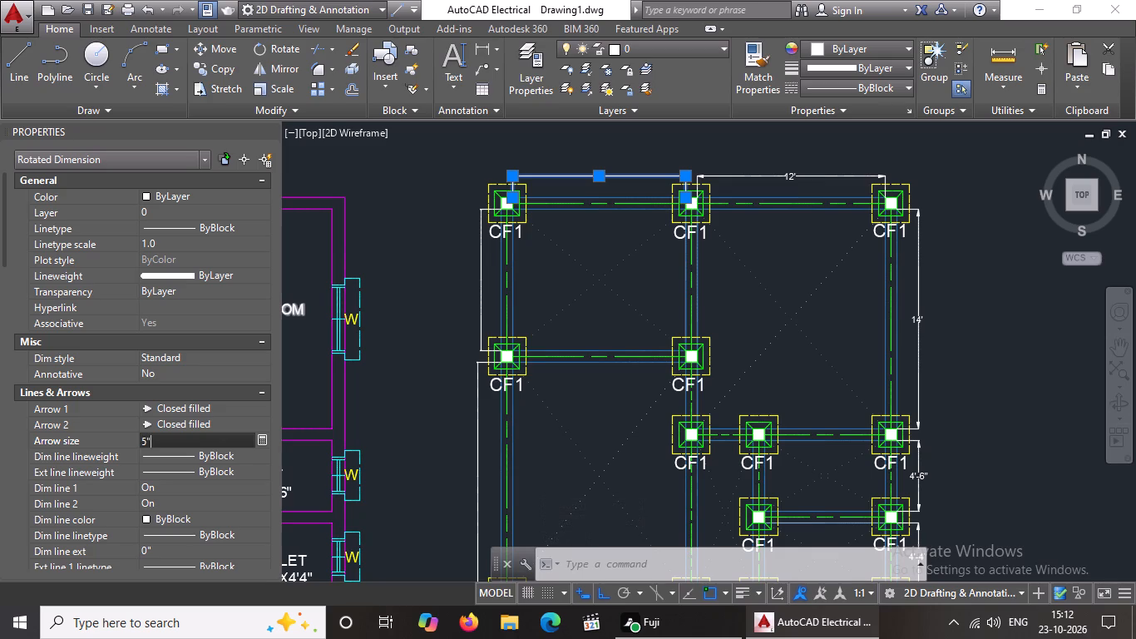
pyautogui.press('Return')
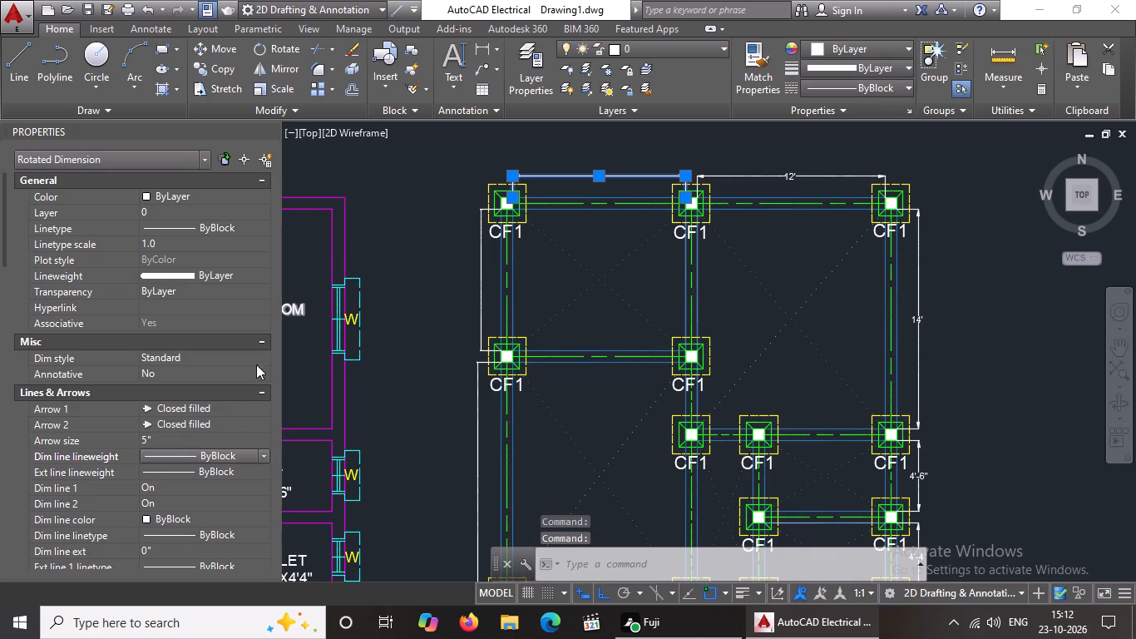
pyautogui.click(485, 260)
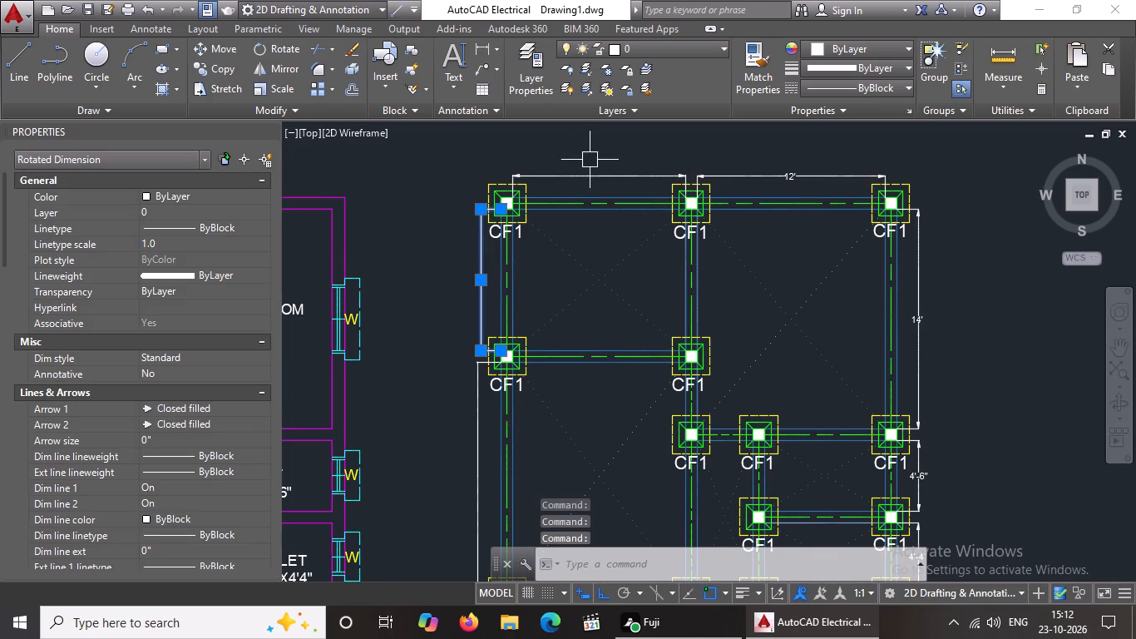
# Set the text height of the north horizontal dimension above the kitchen bay to 5" and deselect it.
pyautogui.click(588, 176)
pyautogui.scroll(-4, 194, 339)
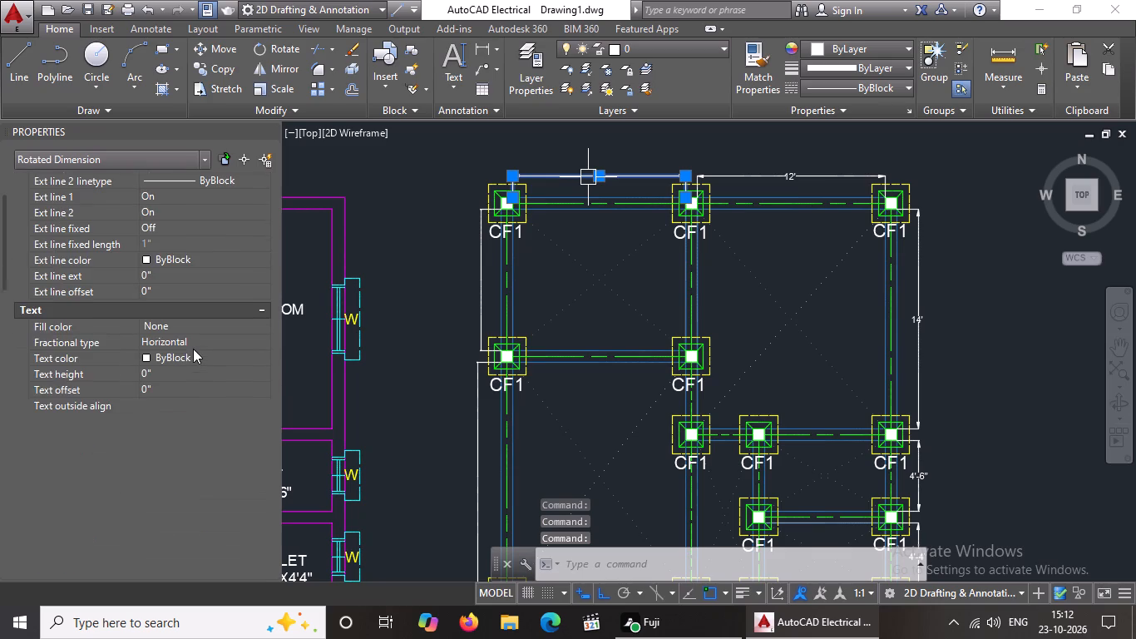
pyautogui.click(164, 373)
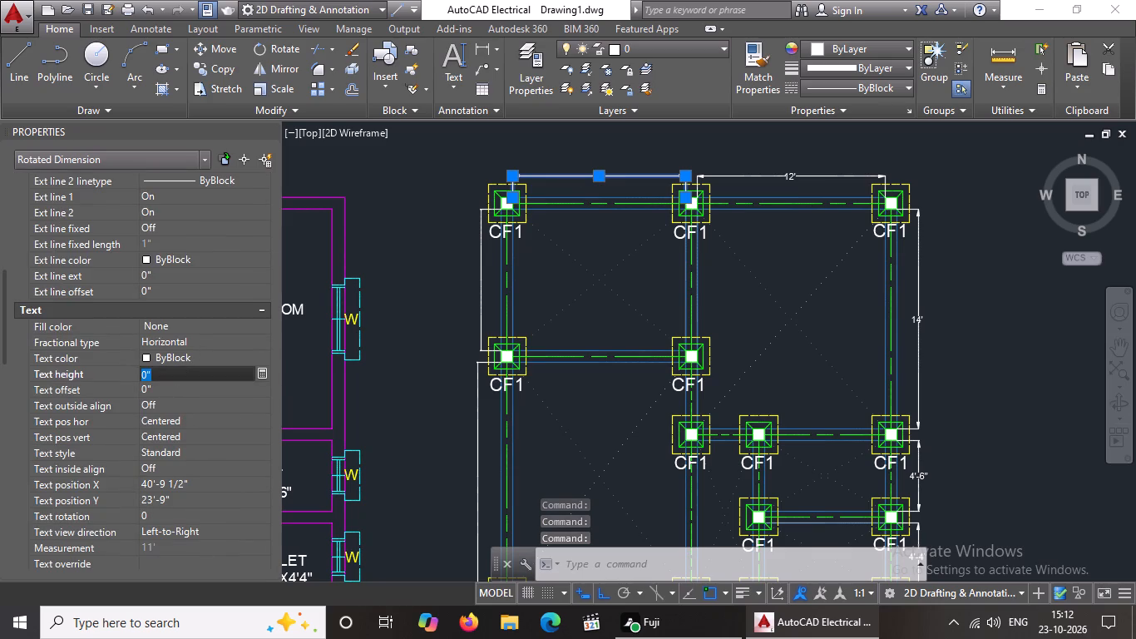
pyautogui.press('BackSpace')
pyautogui.press('BackSpace')
pyautogui.press('BackSpace')
pyautogui.press('5')
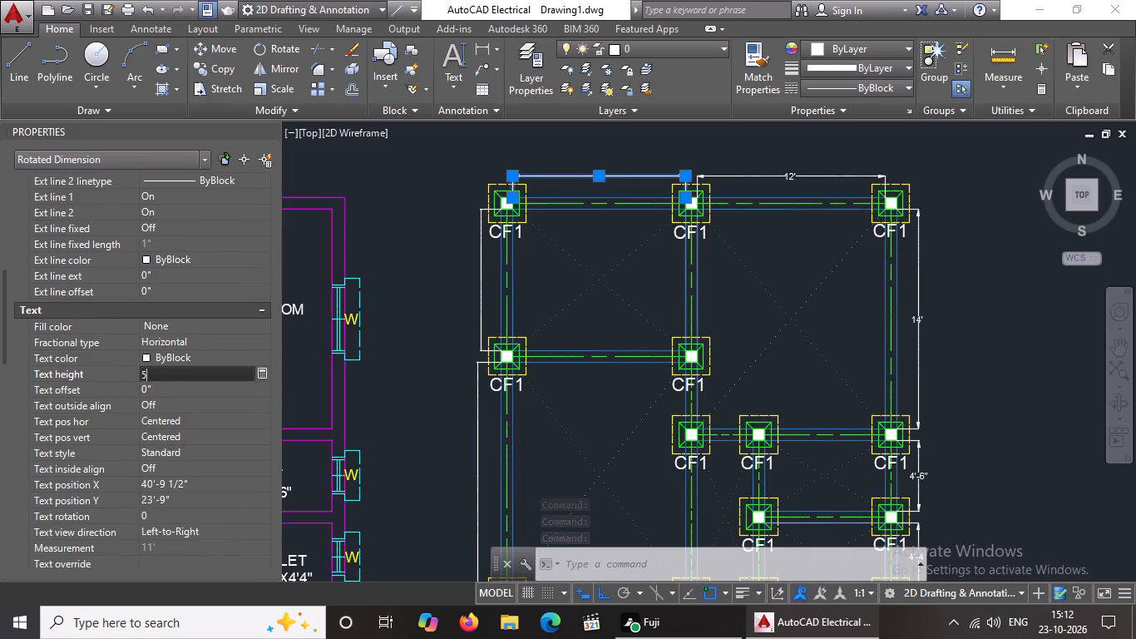
pyautogui.hotkey('shift', '"')
pyautogui.press('Return')
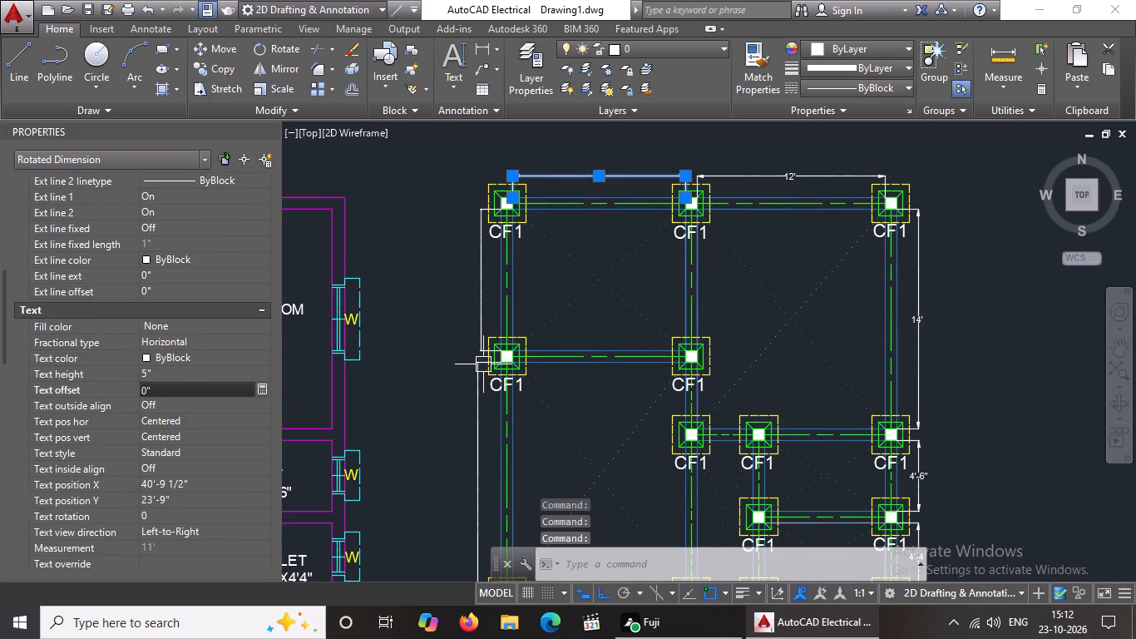
pyautogui.press('Escape')
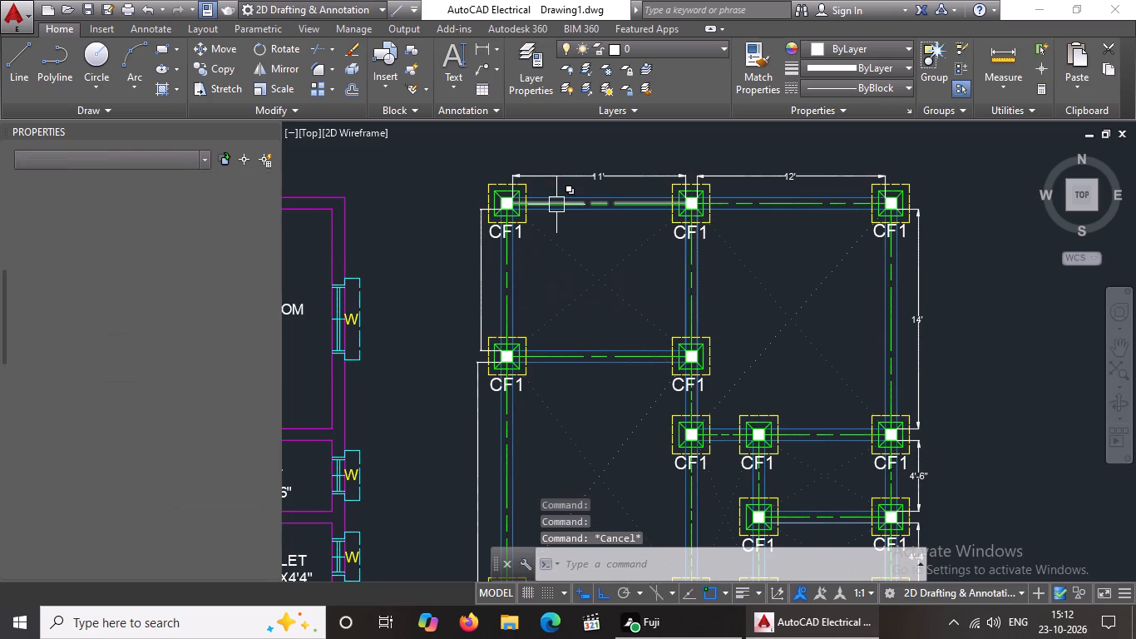
pyautogui.press('Escape')
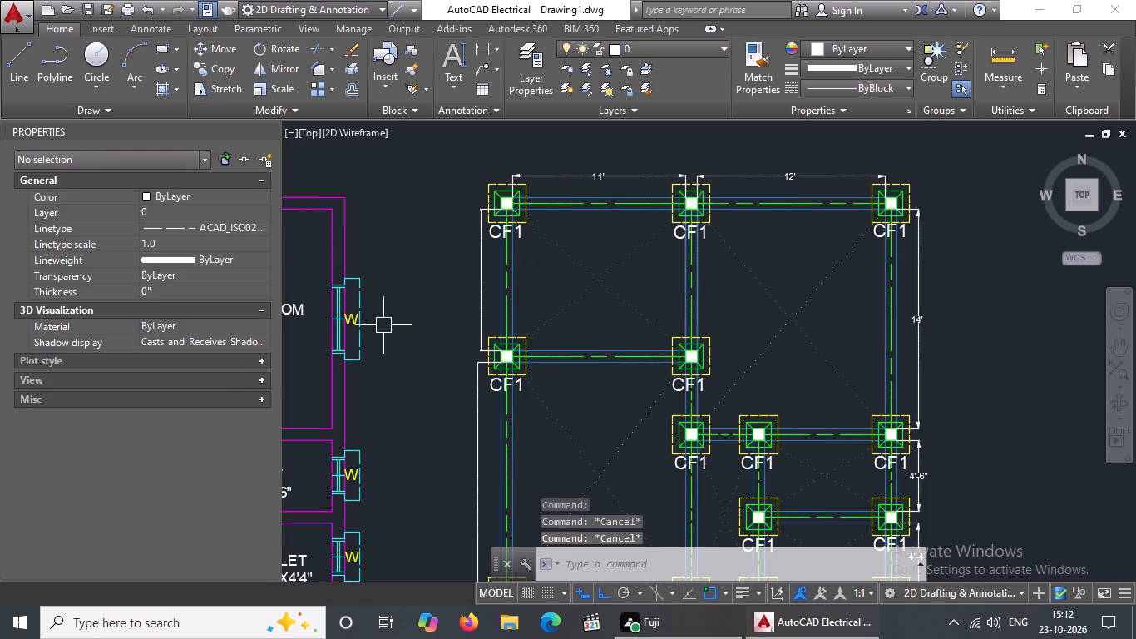
# Set the arrow size of the west vertical dimension beside the kitchen bay to 5".
pyautogui.click(474, 295)
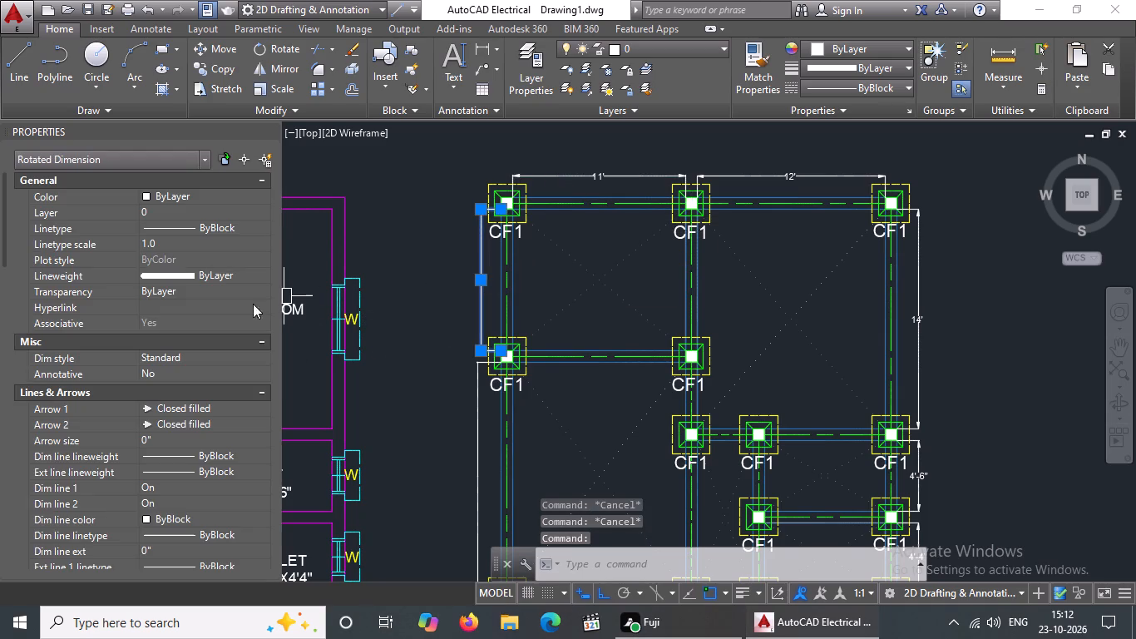
pyautogui.click(176, 439)
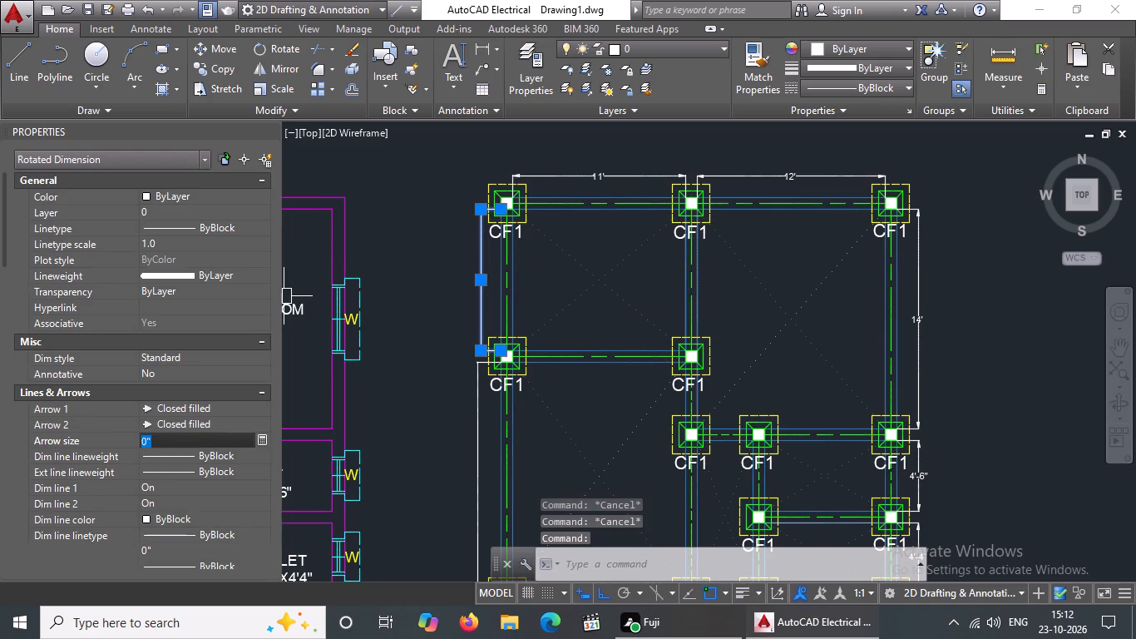
pyautogui.press('BackSpace')
pyautogui.press('BackSpace')
pyautogui.press('BackSpace')
pyautogui.write('5"')
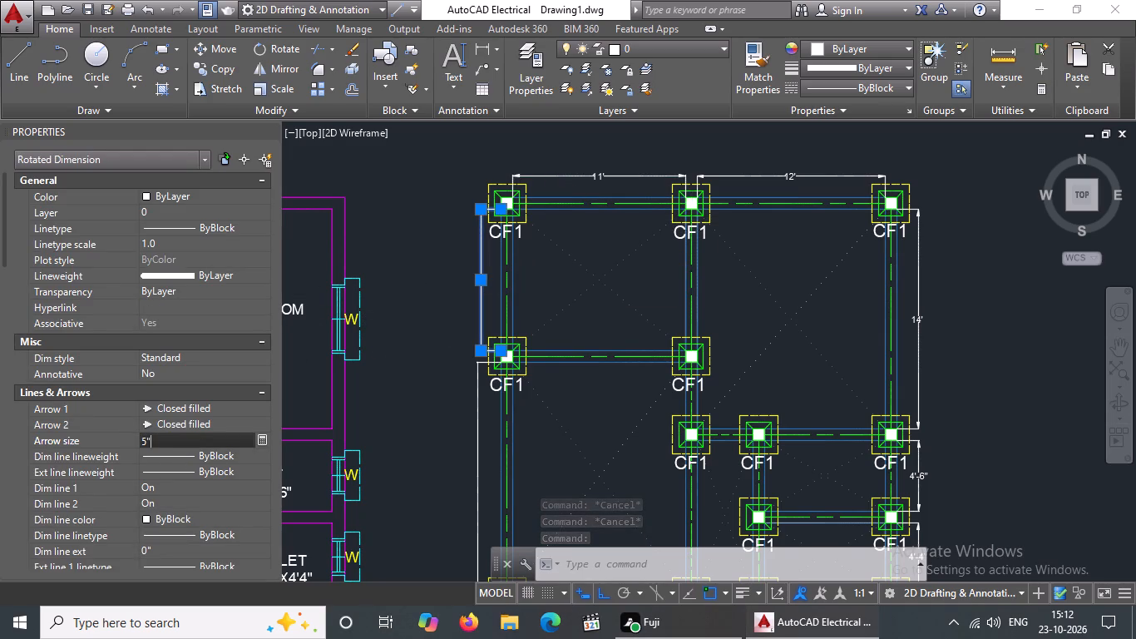
pyautogui.press('Return')
# Set the text height of the west vertical dimension beside the kitchen bay to 5".
pyautogui.scroll(-4, 167, 417)
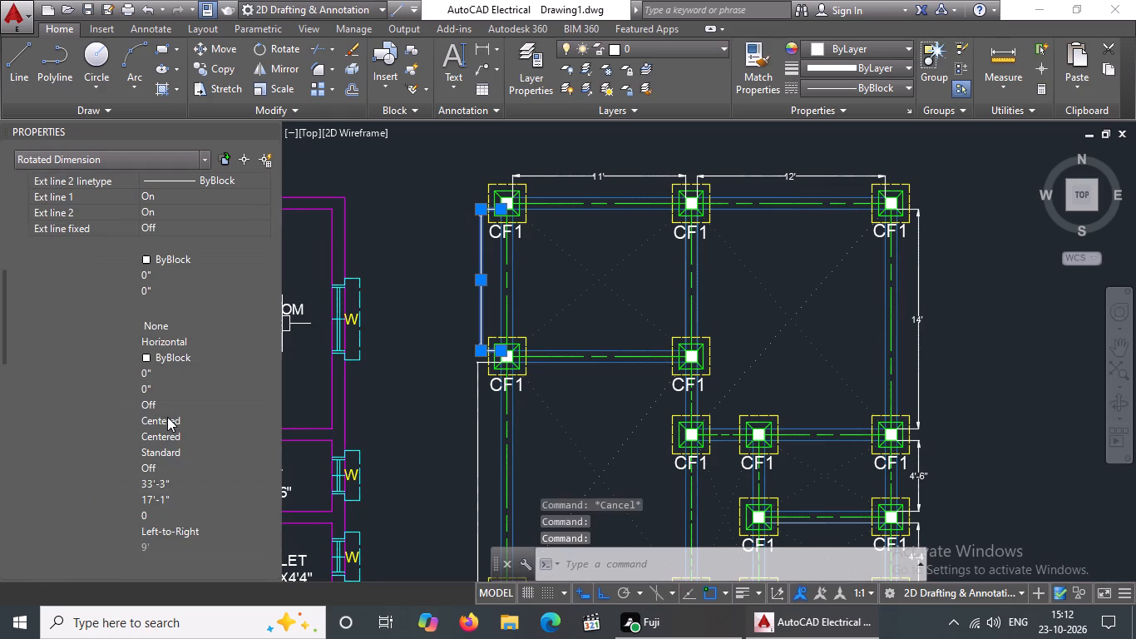
pyautogui.click(165, 374)
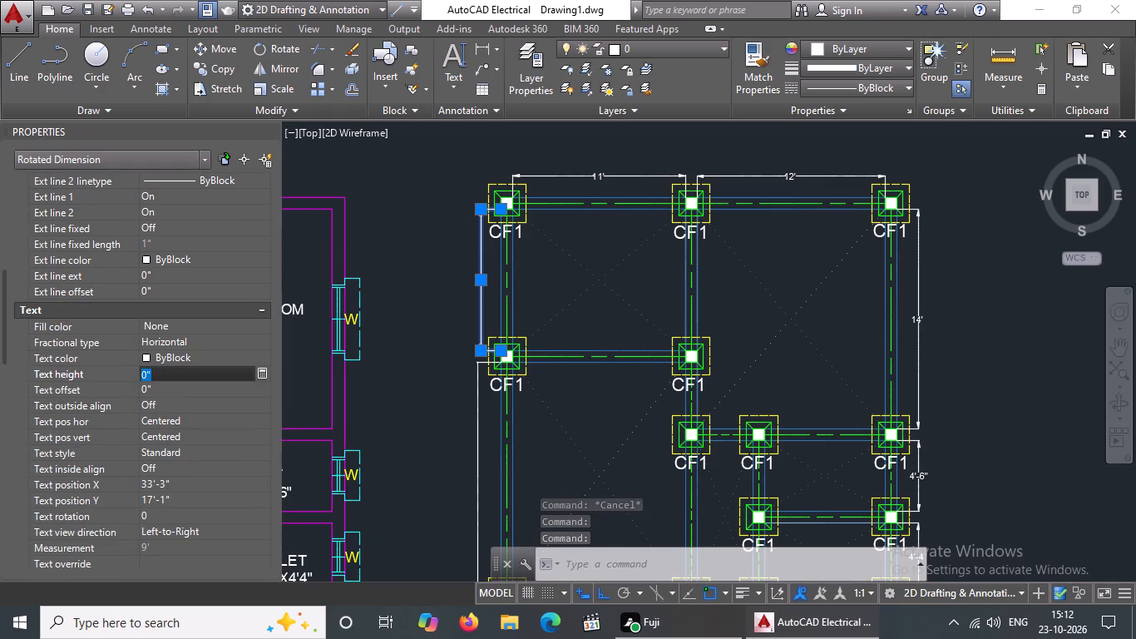
pyautogui.press('BackSpace')
pyautogui.press('BackSpace')
pyautogui.press('BackSpace')
pyautogui.write('5"')
pyautogui.press('Return')
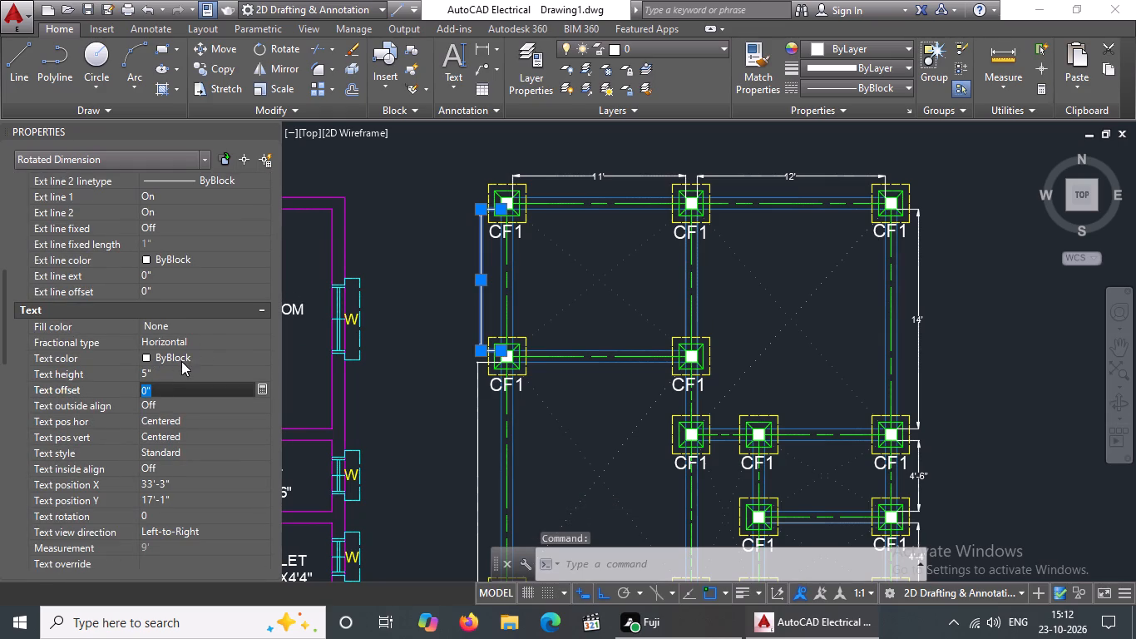
# Set the arrow size of the west vertical dimension beside the living/dining bay to 5".
pyautogui.scroll(-3, 498, 334)
pyautogui.scroll(3, 487, 402)
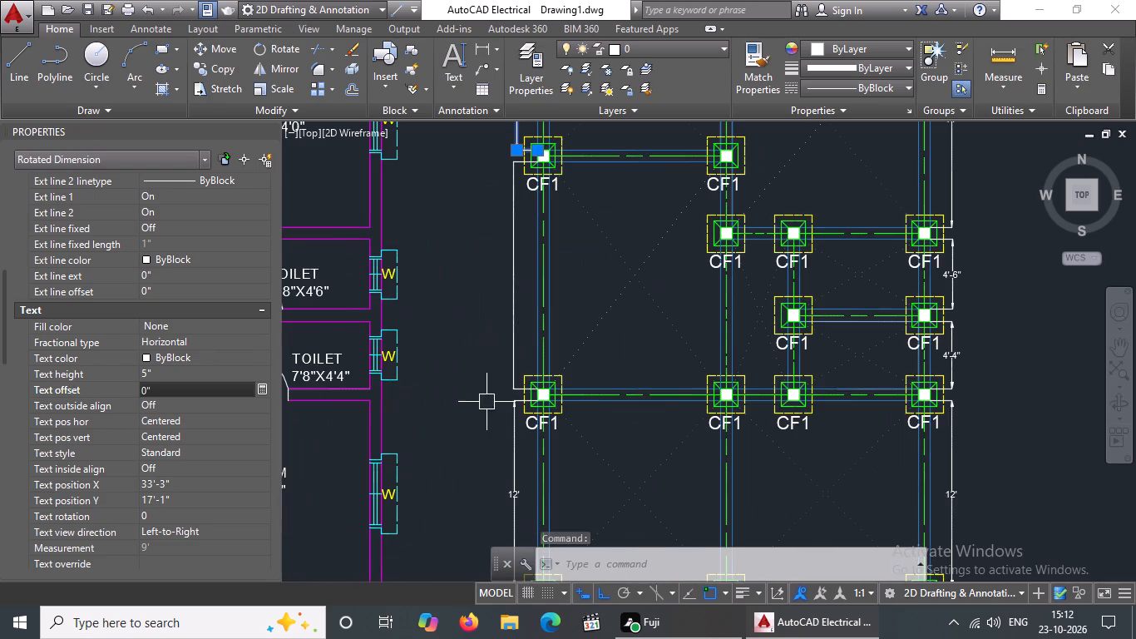
pyautogui.click(518, 344)
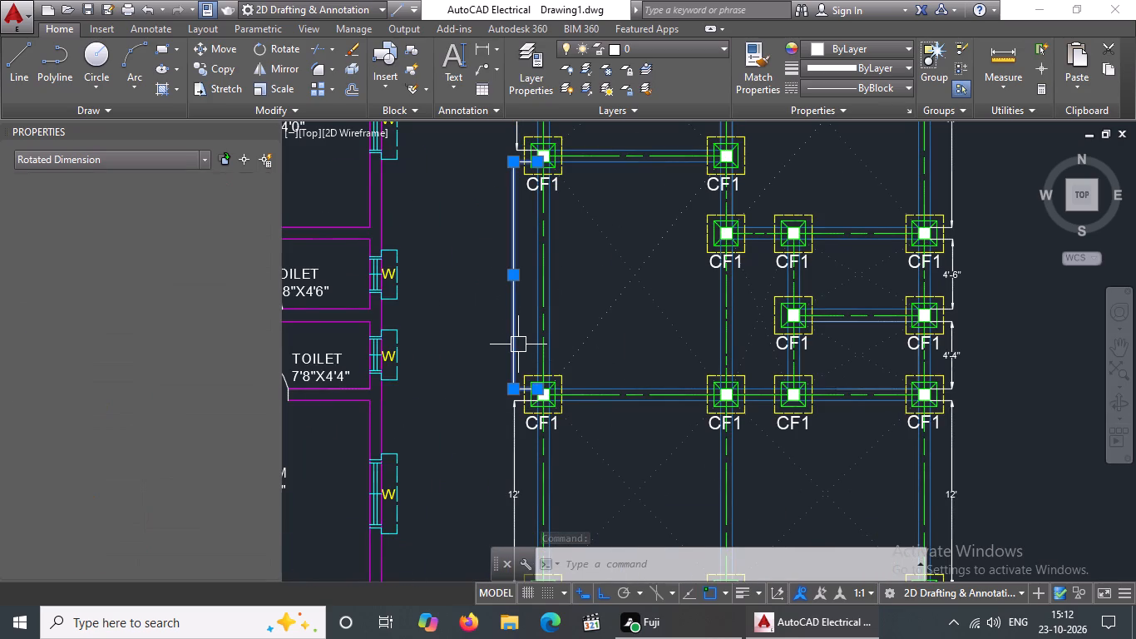
pyautogui.click(171, 443)
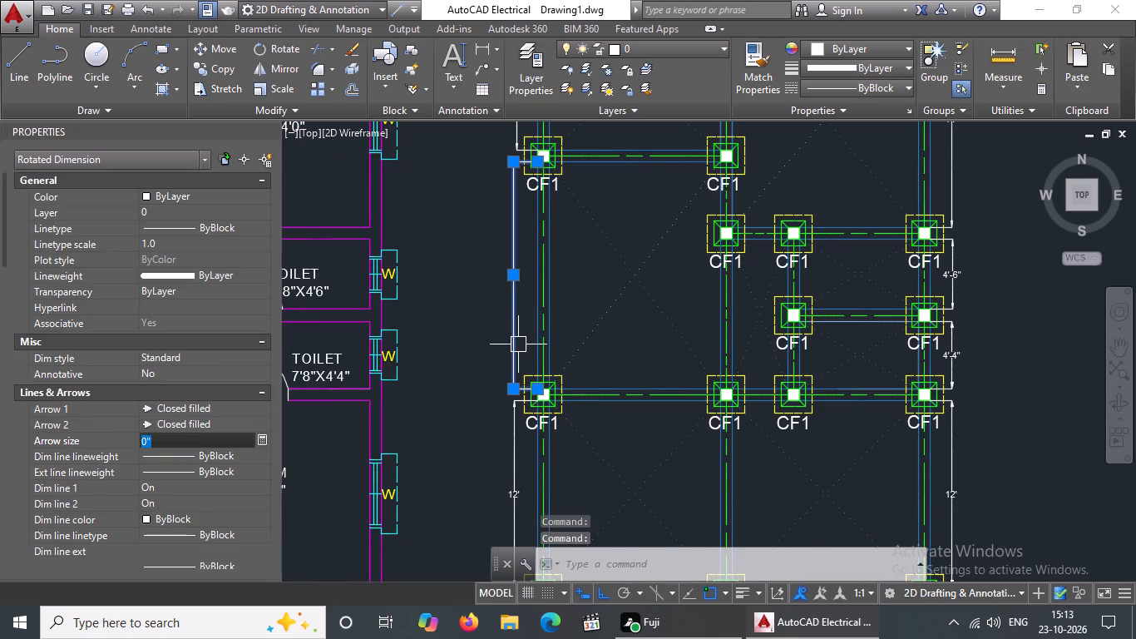
pyautogui.press('BackSpace')
pyautogui.press('BackSpace')
pyautogui.press('BackSpace')
pyautogui.write('5"')
pyautogui.press('Return')
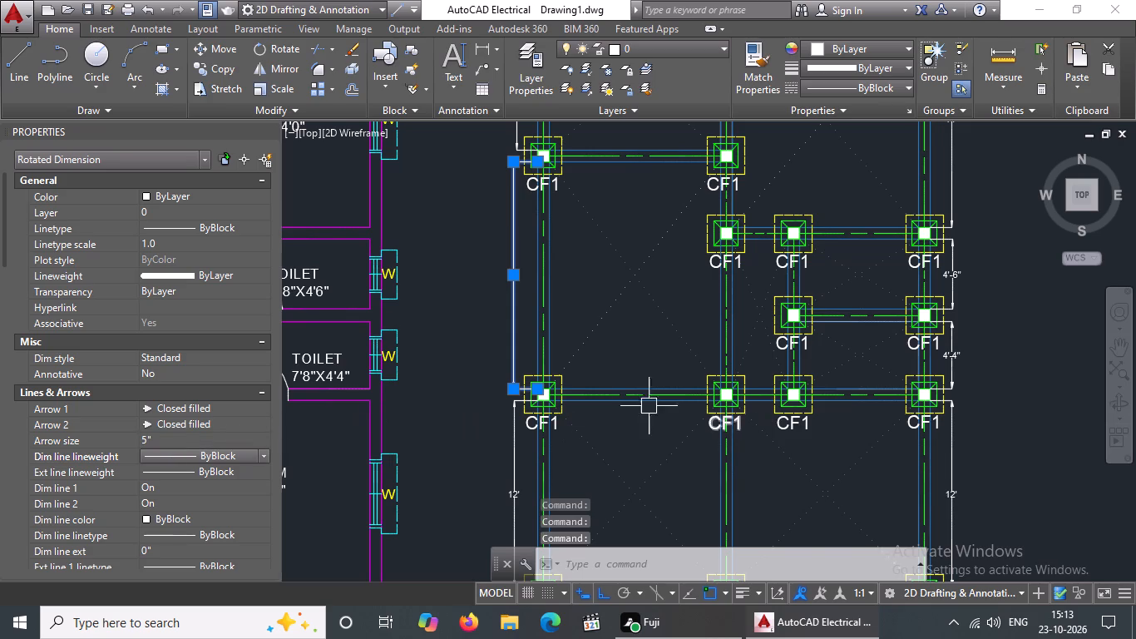
# Set the text height of the west vertical dimension beside the living/dining bay to 5" and deselect it.
pyautogui.scroll(-2, 573, 352)
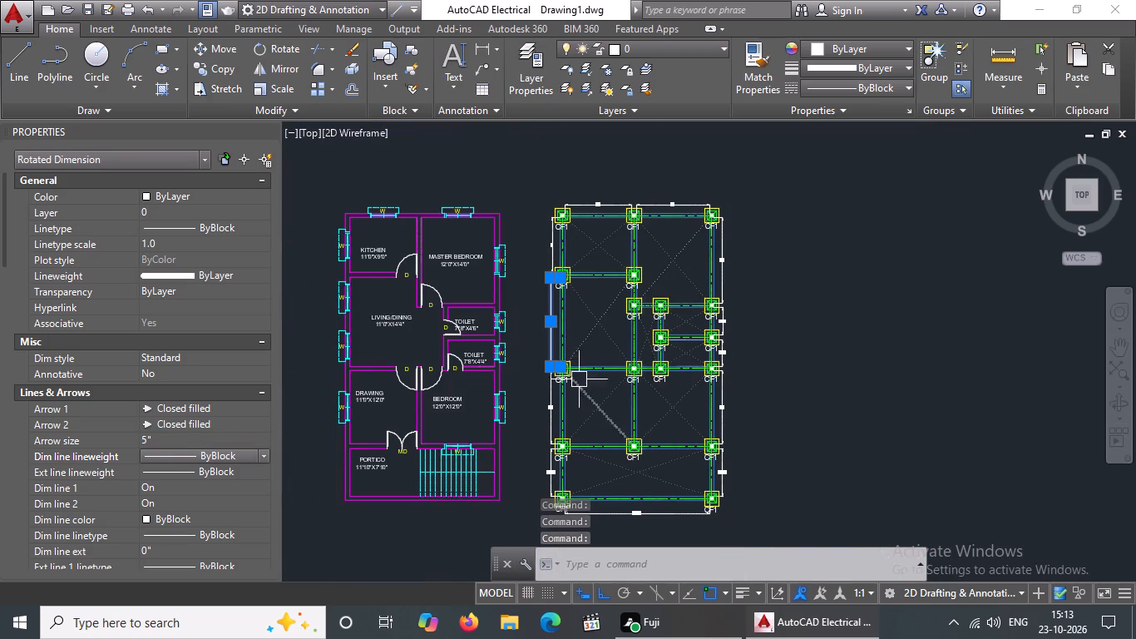
pyautogui.scroll(-1, 589, 379)
pyautogui.scroll(2, 579, 429)
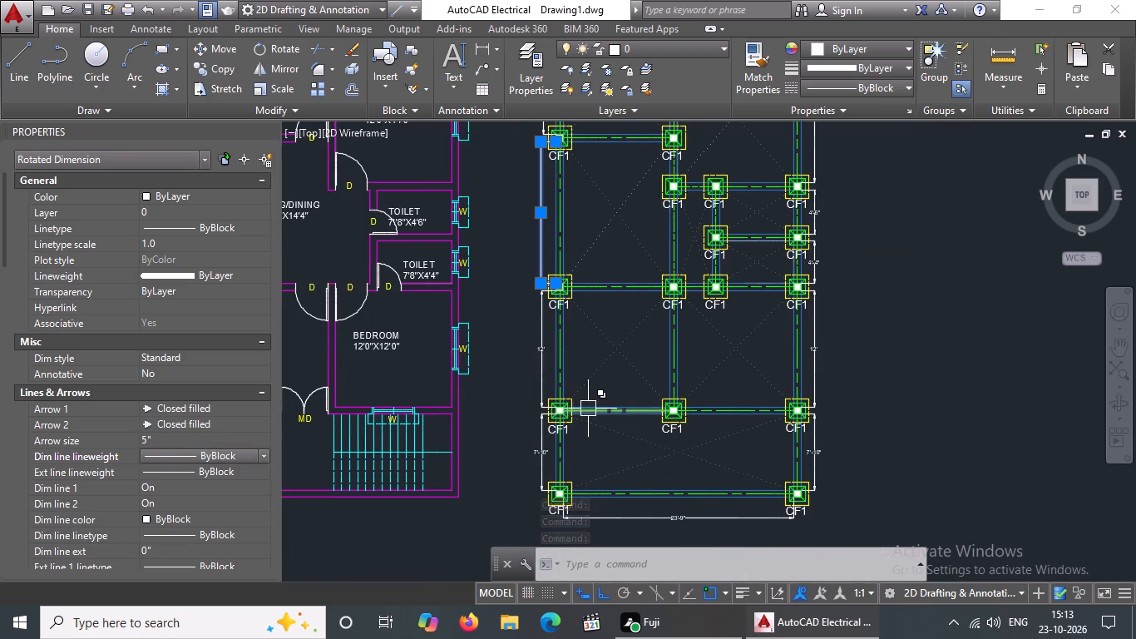
pyautogui.scroll(-2, 588, 409)
pyautogui.press('Escape')
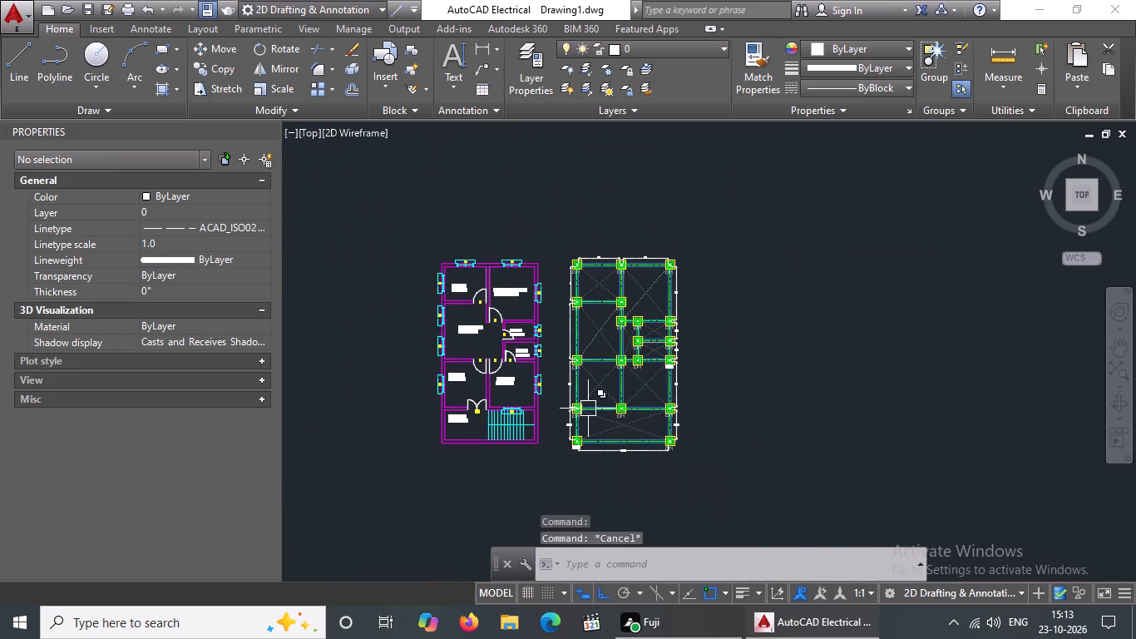
pyautogui.scroll(2, 545, 343)
pyautogui.click(609, 329)
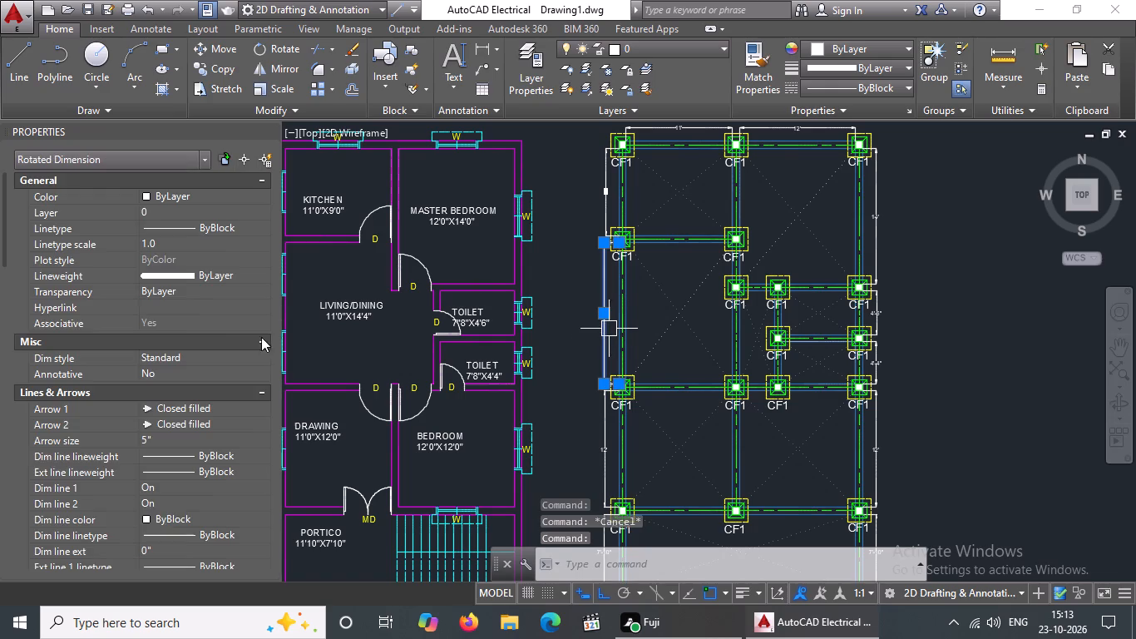
pyautogui.scroll(-5, 189, 379)
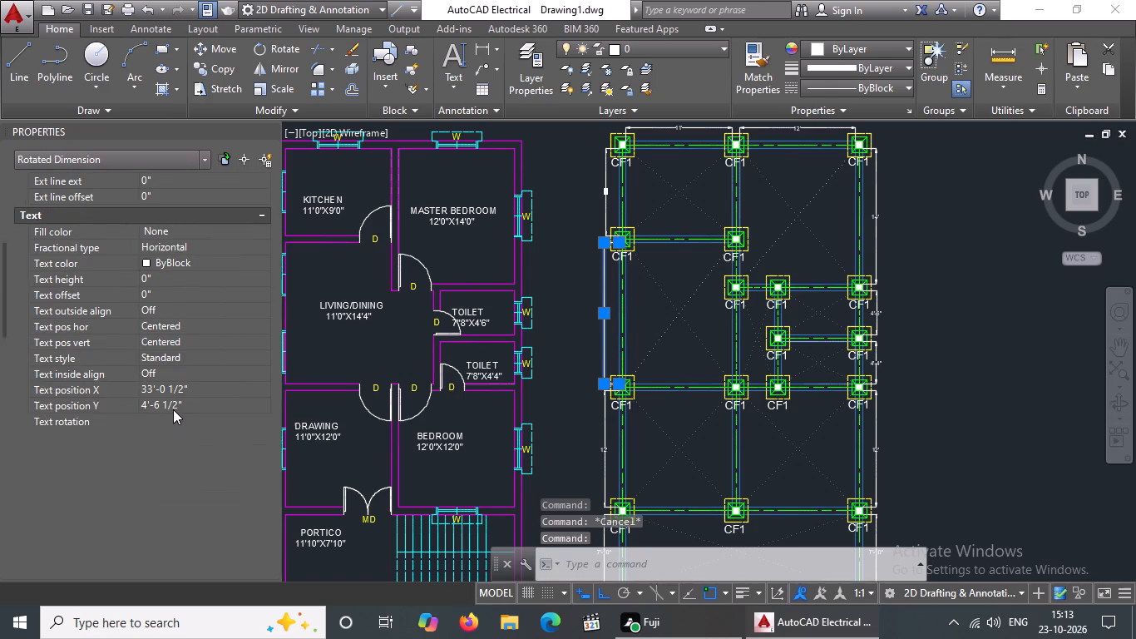
pyautogui.click(176, 278)
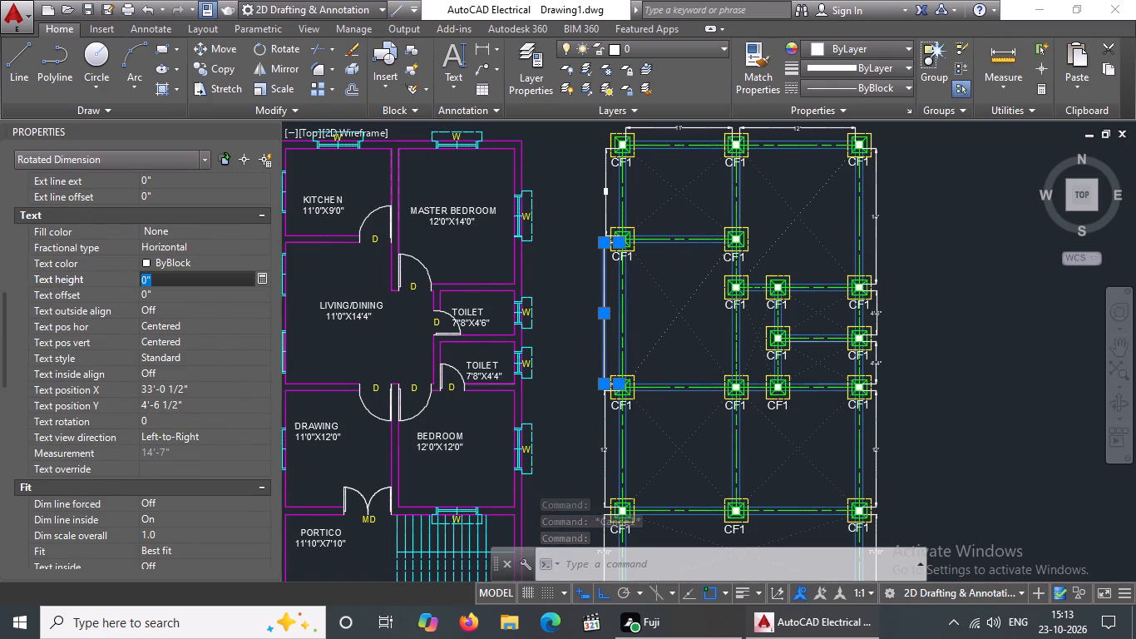
pyautogui.press('BackSpace')
pyautogui.press('BackSpace')
pyautogui.write('5"')
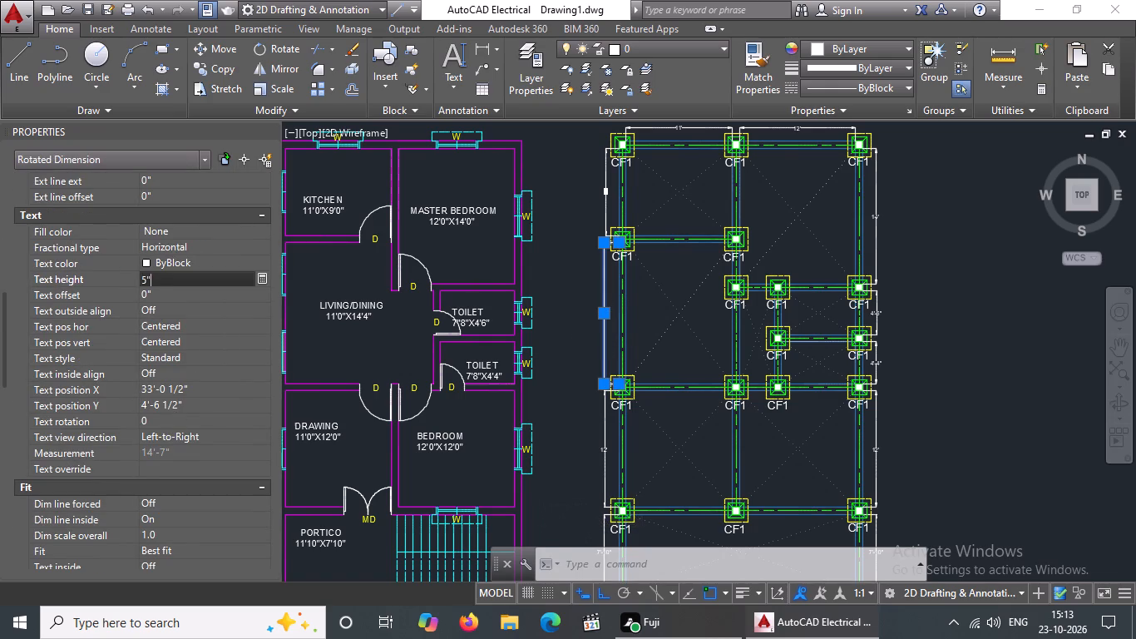
pyautogui.press('Return')
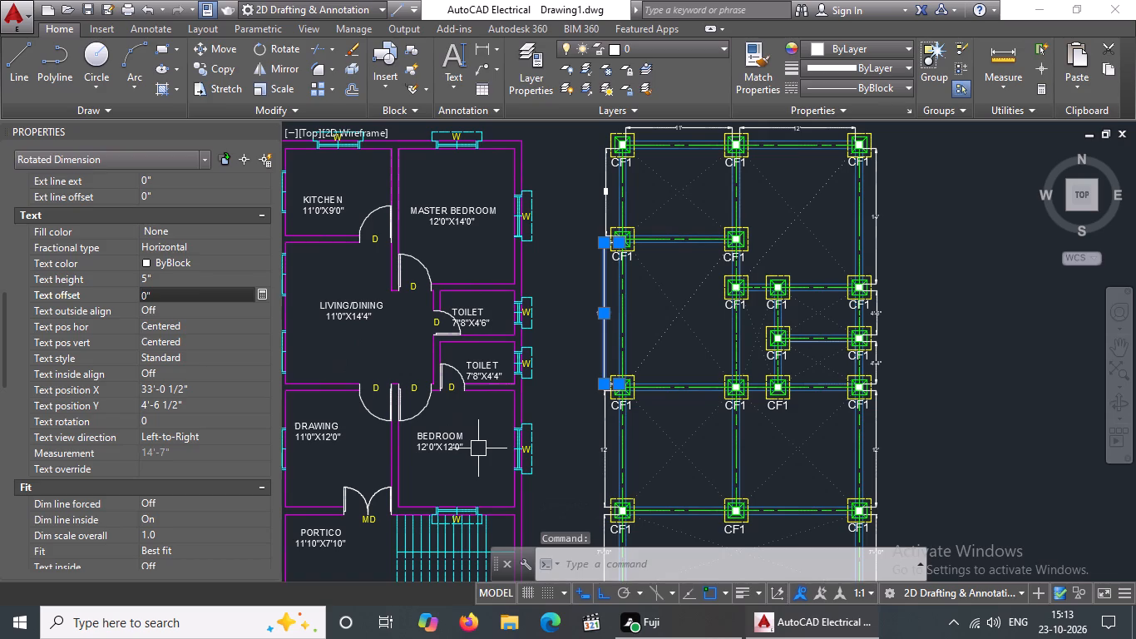
pyautogui.press('Escape')
# Clear any active selection and close the object properties palette.
pyautogui.scroll(1, 641, 254)
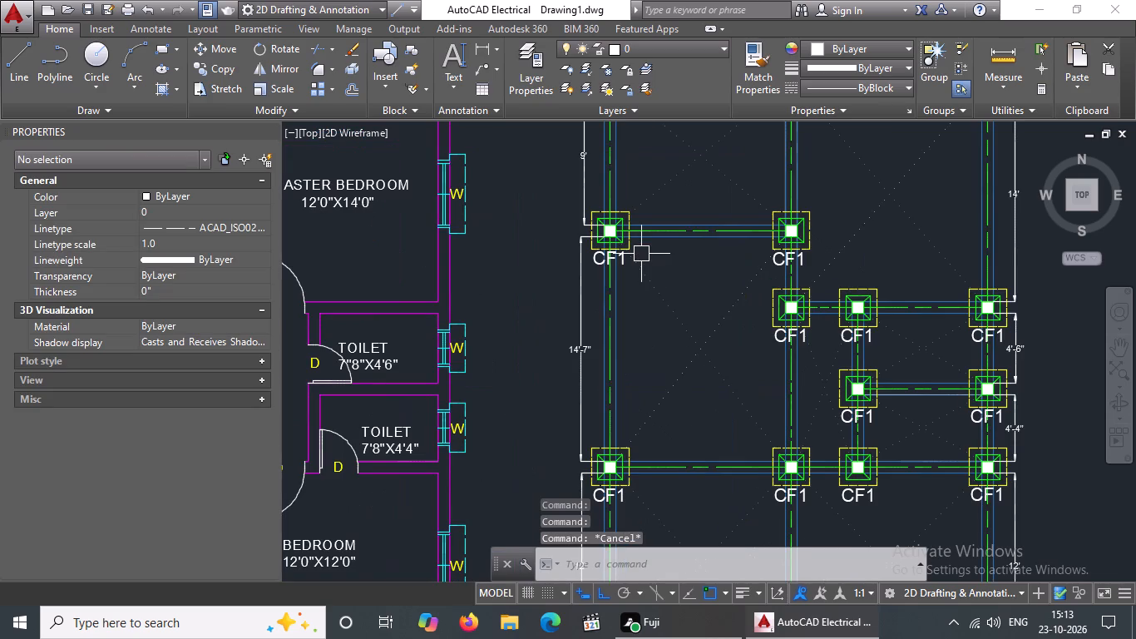
pyautogui.scroll(-2, 641, 254)
pyautogui.moveTo(655, 276); pyautogui.dragTo(628, 432, button='middle')
pyautogui.moveTo(628, 430); pyautogui.dragTo(635, 319, button='middle')
pyautogui.moveTo(640, 342); pyautogui.dragTo(620, 290, button='middle')
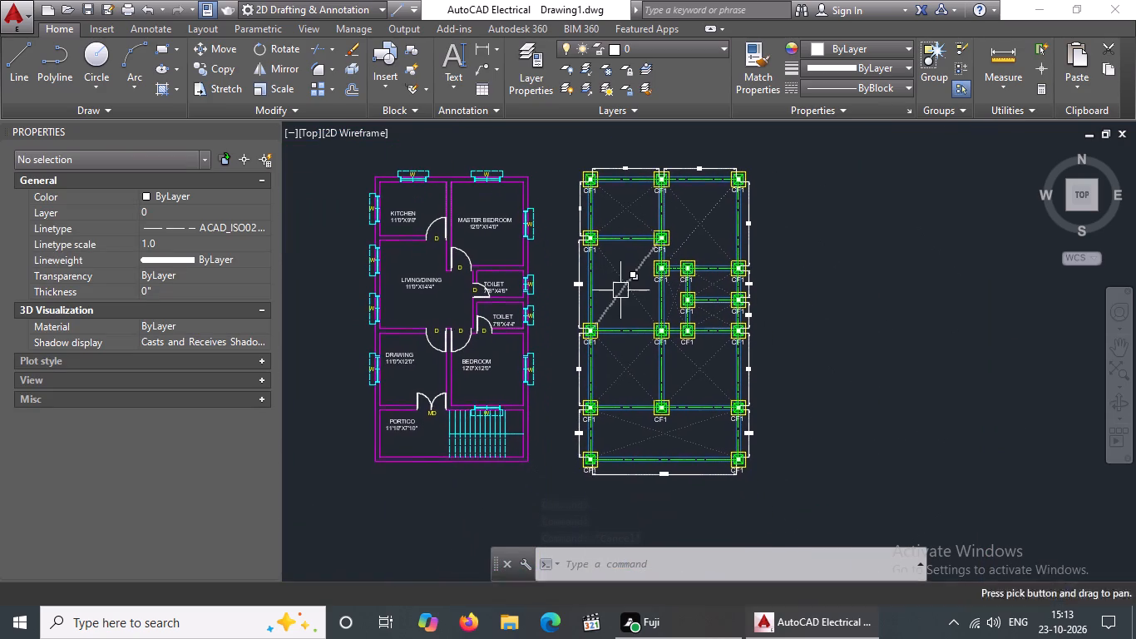
pyautogui.press('Escape')
pyautogui.press('Escape')
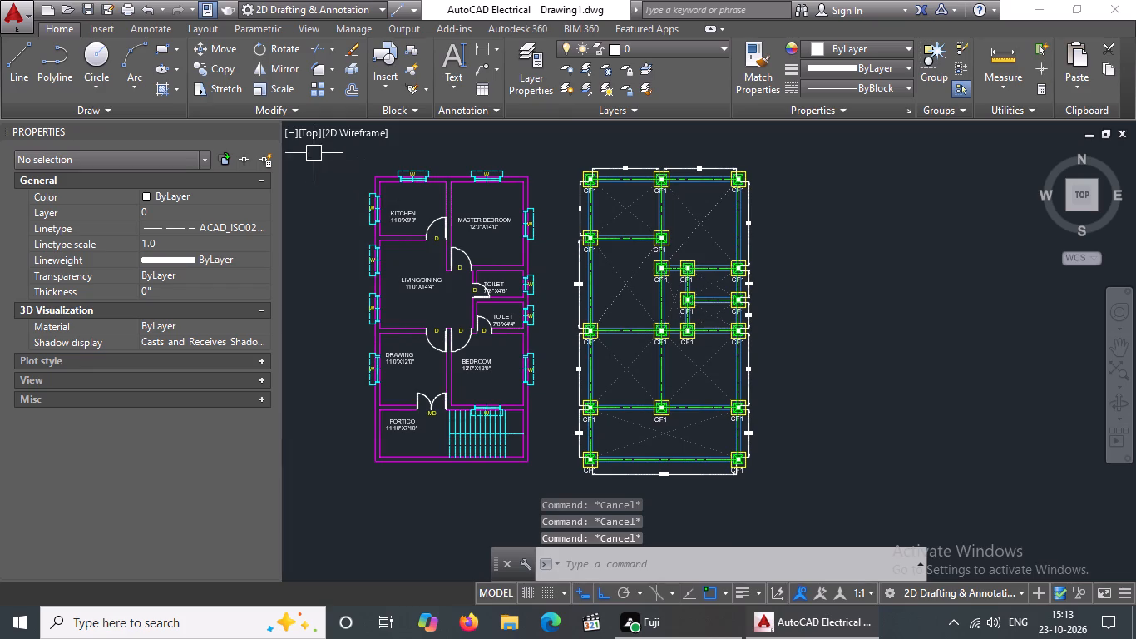
pyautogui.click(262, 130)
pyautogui.click(273, 135)
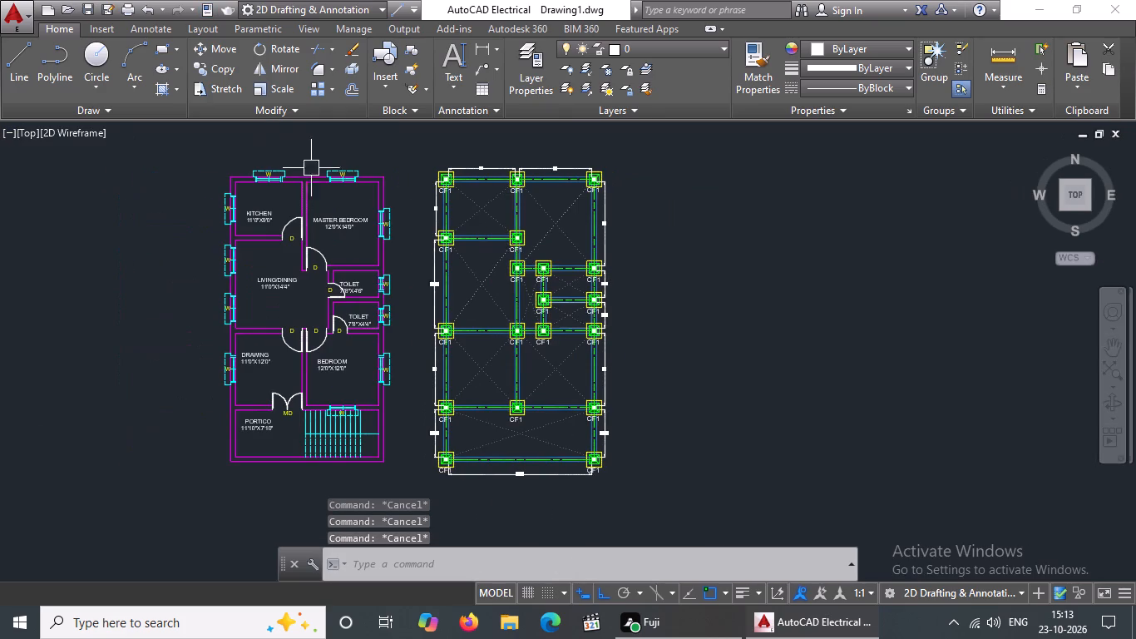